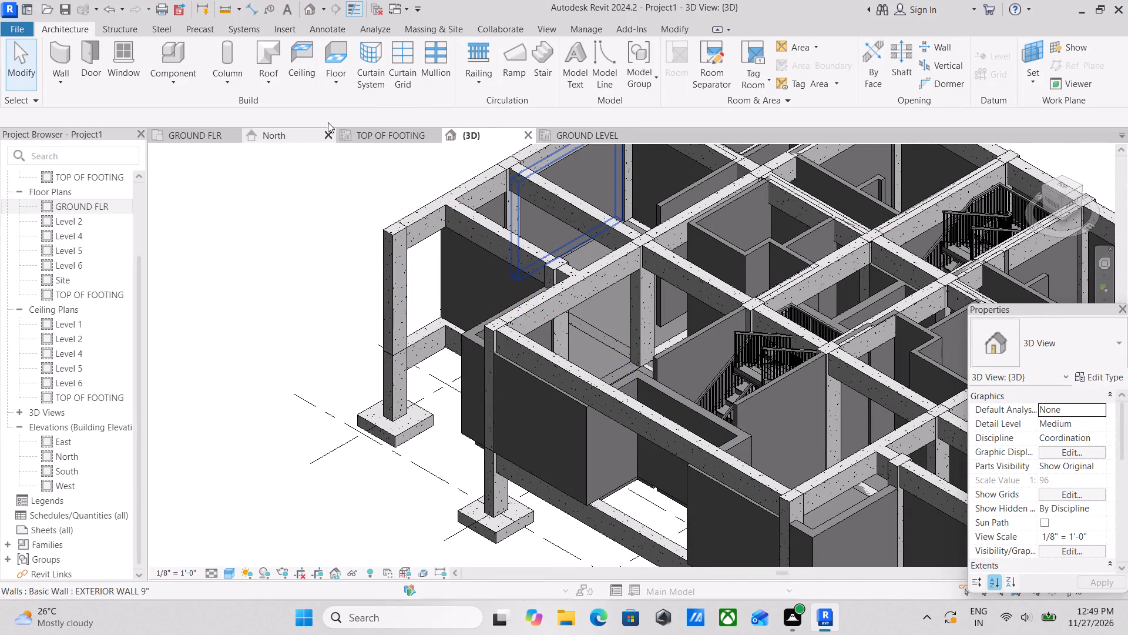
Open the GROUND FLR floor plan and examine the wall layout around the staircases, covered balconies and upper bedrooms.
{"action": "left_click", "coordinate": [217, 138]}
{"action": "scroll", "coordinate": [481, 303], "scroll_direction": "down", "scroll_amount": 1}
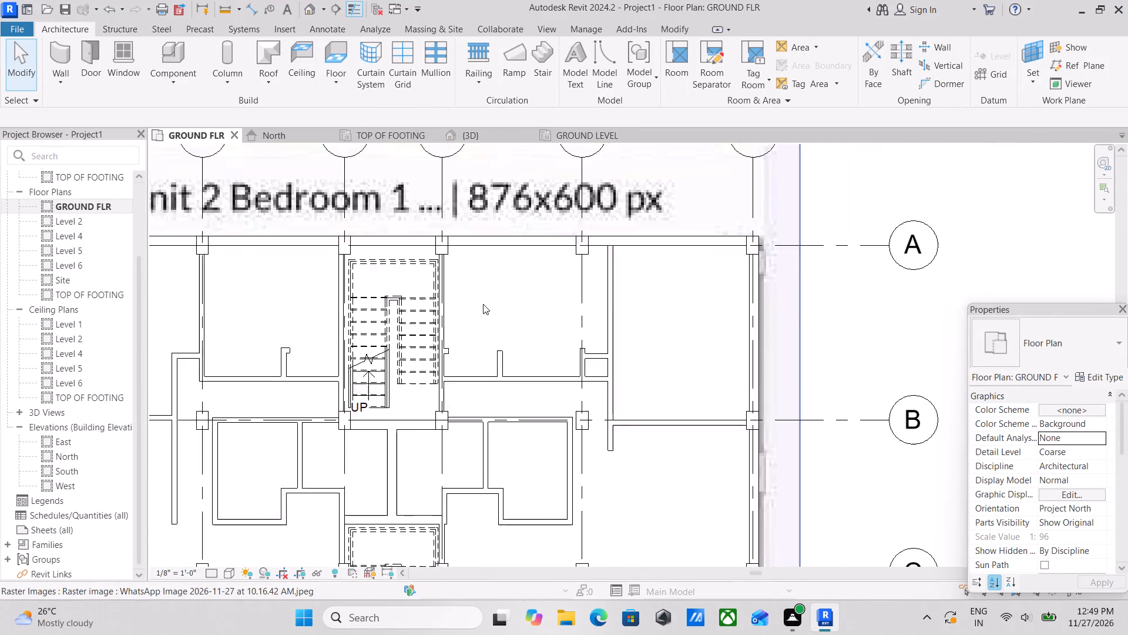
{"action": "scroll", "coordinate": [483, 304], "scroll_direction": "down", "scroll_amount": 2}
{"action": "middle_click_drag", "start_coordinate": [483, 304], "coordinate": [686, 280]}
{"action": "scroll", "coordinate": [542, 292], "scroll_direction": "down", "scroll_amount": 1}
{"action": "middle_click_drag", "start_coordinate": [542, 292], "coordinate": [682, 158]}
{"action": "middle_click_drag", "start_coordinate": [617, 350], "coordinate": [612, 258]}
{"action": "scroll", "coordinate": [635, 379], "scroll_direction": "up", "scroll_amount": 1}
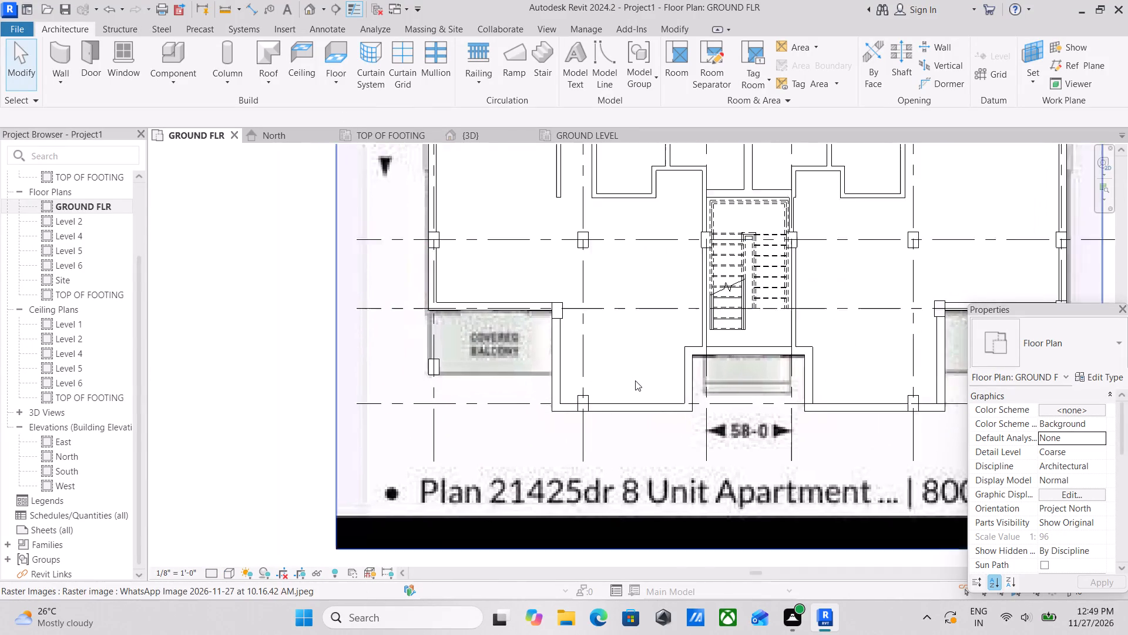
{"action": "scroll", "coordinate": [635, 380], "scroll_direction": "up", "scroll_amount": 1}
{"action": "middle_click_drag", "start_coordinate": [672, 362], "coordinate": [511, 350]}
{"action": "middle_click_drag", "start_coordinate": [687, 355], "coordinate": [693, 426]}
{"action": "scroll", "coordinate": [585, 405], "scroll_direction": "up", "scroll_amount": 3}
{"action": "middle_click_drag", "start_coordinate": [603, 399], "coordinate": [606, 406]}
{"action": "scroll", "coordinate": [606, 406], "scroll_direction": "down", "scroll_amount": 3}
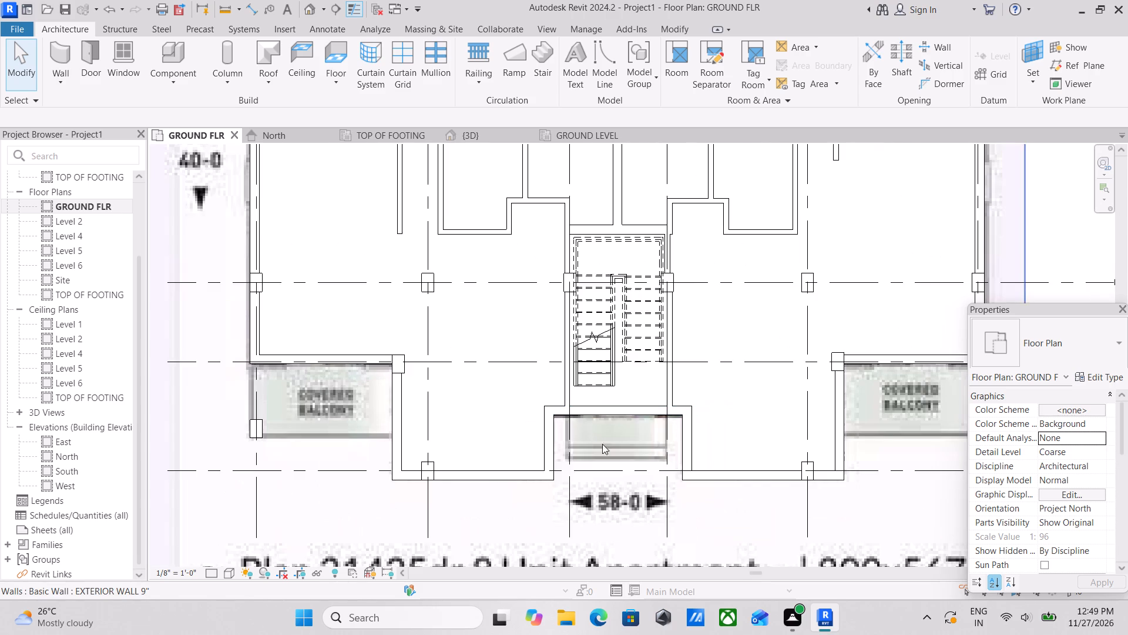
{"action": "middle_click_drag", "start_coordinate": [659, 368], "coordinate": [658, 438]}
{"action": "middle_click_drag", "start_coordinate": [713, 355], "coordinate": [693, 450]}
{"action": "middle_click_drag", "start_coordinate": [767, 349], "coordinate": [725, 446]}
{"action": "middle_click_drag", "start_coordinate": [781, 345], "coordinate": [788, 370]}
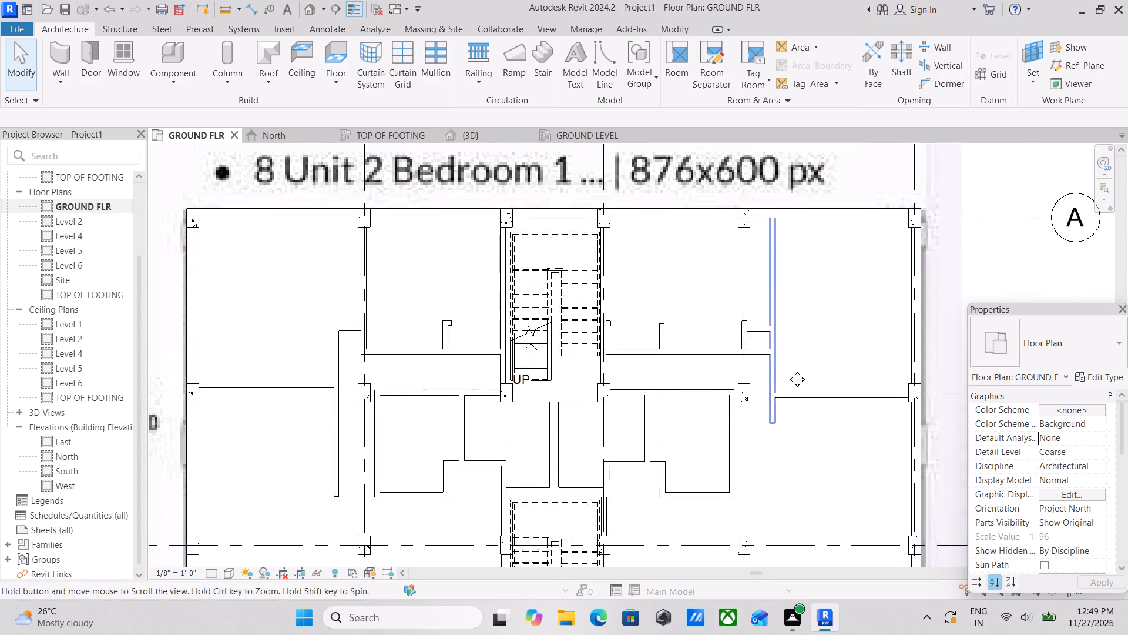
{"action": "middle_click_drag", "start_coordinate": [788, 370], "coordinate": [780, 415]}
{"action": "middle_click_drag", "start_coordinate": [852, 337], "coordinate": [840, 342]}
{"action": "scroll", "coordinate": [786, 333], "scroll_direction": "down", "scroll_amount": 2}
{"action": "middle_click_drag", "start_coordinate": [786, 333], "coordinate": [707, 312]}
{"action": "scroll", "coordinate": [699, 314], "scroll_direction": "down", "scroll_amount": 1}
{"action": "middle_click_drag", "start_coordinate": [699, 314], "coordinate": [716, 335]}
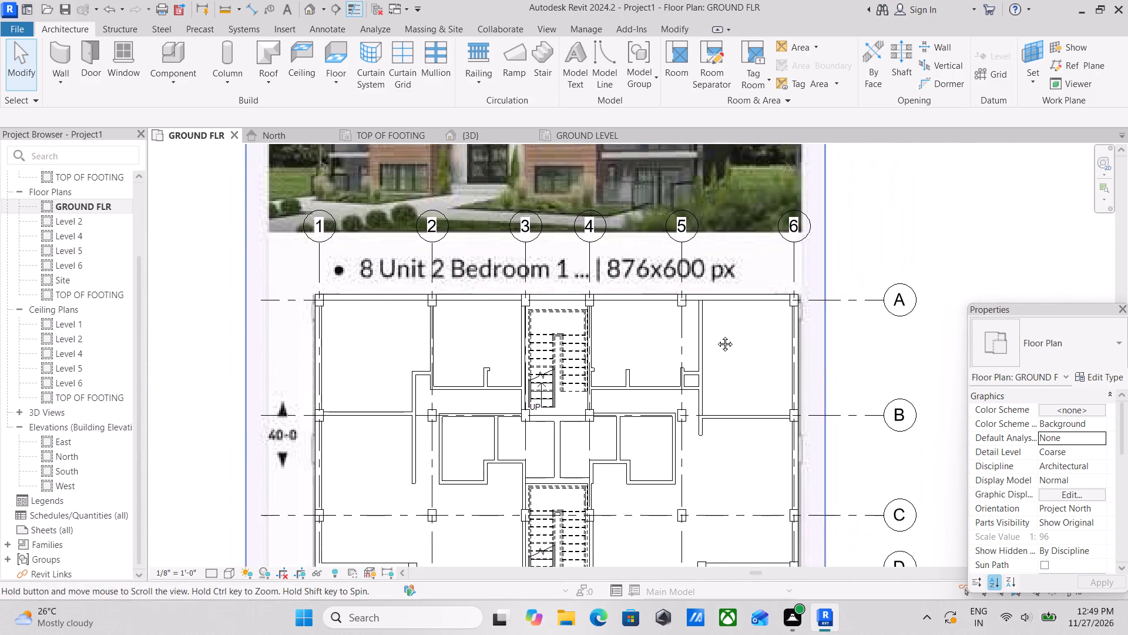
{"action": "middle_click_drag", "start_coordinate": [716, 335], "coordinate": [720, 339]}
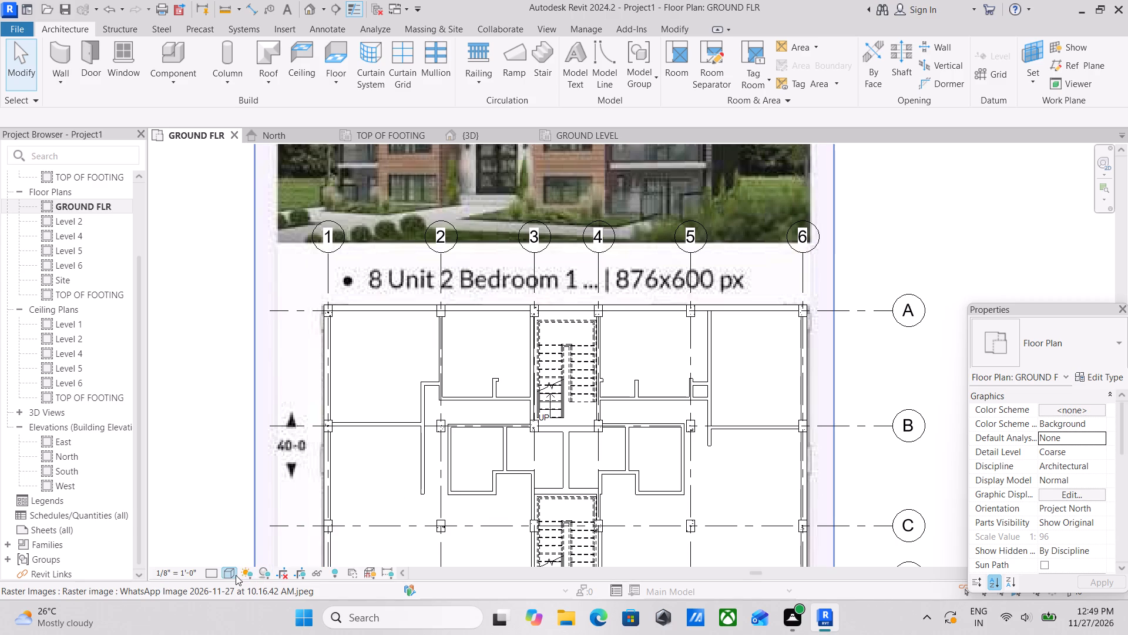
Set the ground floor plan's visual style to Wireframe.
{"action": "left_click", "coordinate": [231, 576]}
{"action": "left_click", "coordinate": [252, 485]}
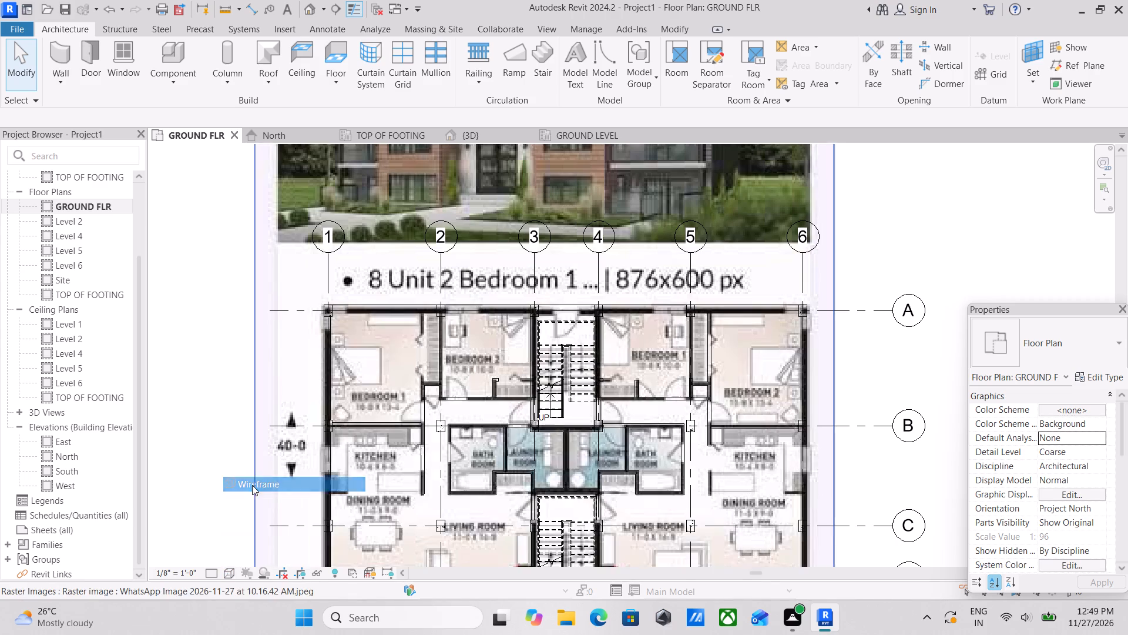
Examine the reference plan image against the modelled walls around the stair entrance, living room and covered balcony.
{"action": "scroll", "coordinate": [525, 462], "scroll_direction": "down", "scroll_amount": 1}
{"action": "middle_click_drag", "start_coordinate": [525, 462], "coordinate": [533, 399]}
{"action": "scroll", "coordinate": [508, 405], "scroll_direction": "up", "scroll_amount": 2}
{"action": "middle_click_drag", "start_coordinate": [578, 521], "coordinate": [607, 418]}
{"action": "scroll", "coordinate": [598, 493], "scroll_direction": "up", "scroll_amount": 2}
{"action": "scroll", "coordinate": [635, 442], "scroll_direction": "up", "scroll_amount": 4}
{"action": "middle_click_drag", "start_coordinate": [602, 457], "coordinate": [626, 406]}
{"action": "scroll", "coordinate": [626, 406], "scroll_direction": "down", "scroll_amount": 3}
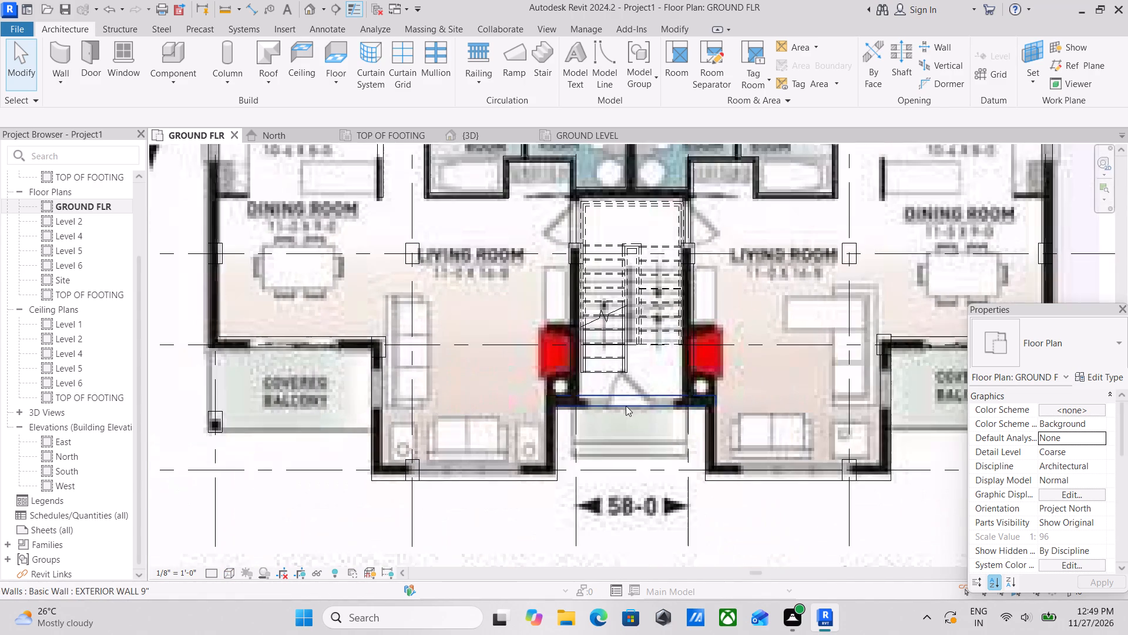
{"action": "middle_click_drag", "start_coordinate": [487, 469], "coordinate": [682, 410]}
{"action": "middle_click_drag", "start_coordinate": [466, 413], "coordinate": [492, 496]}
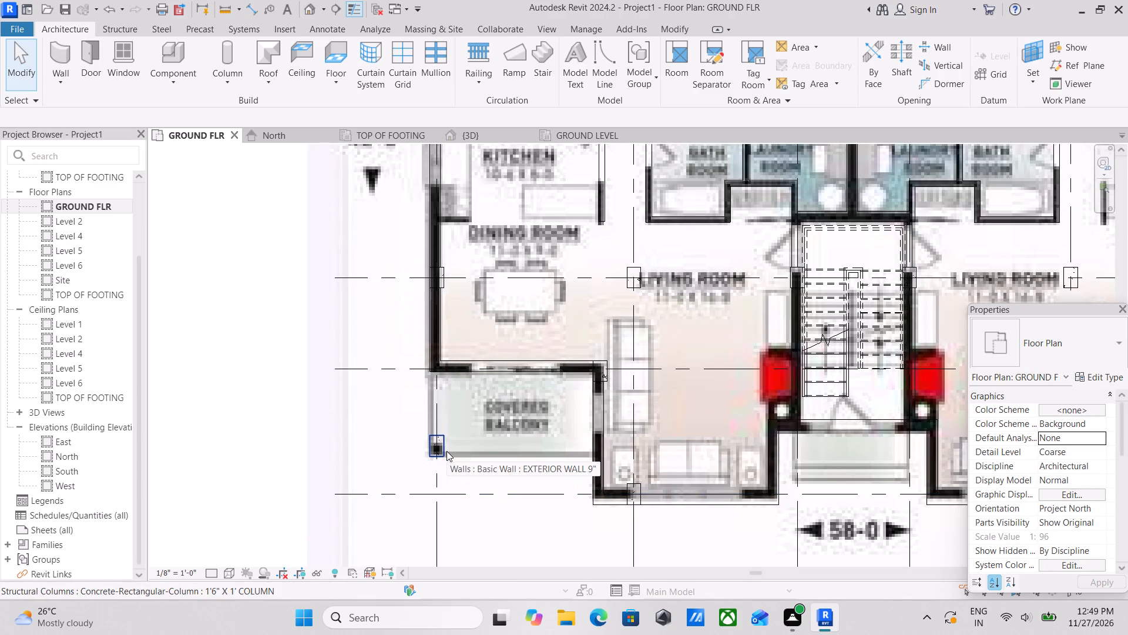
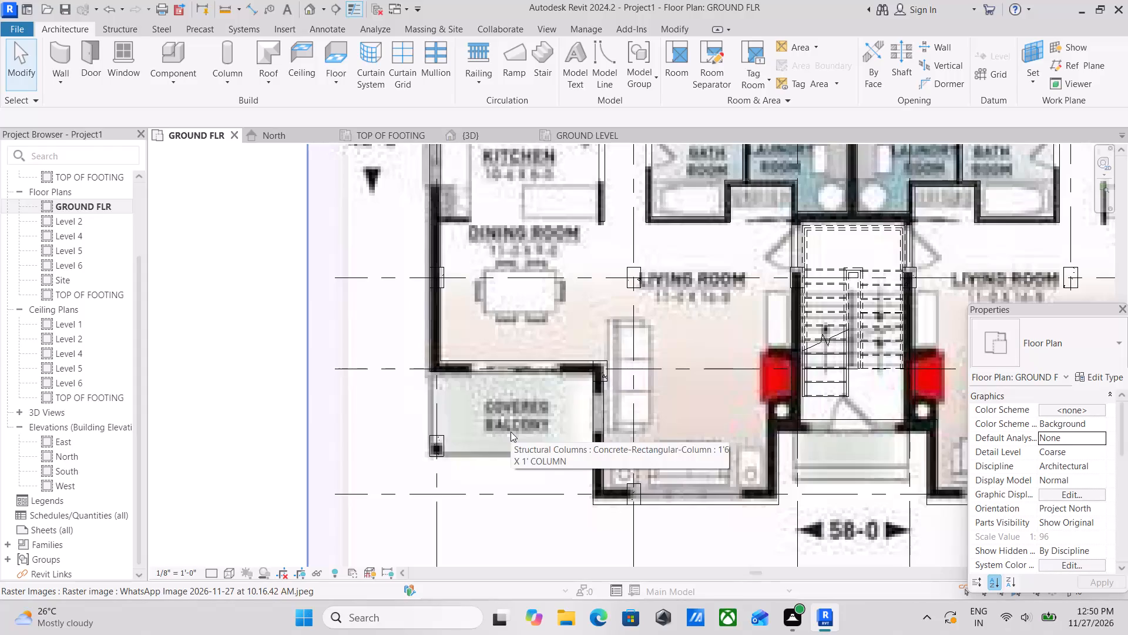
Start the Door tool on the ground floor plan and review the available Single-Flush door sizes.
{"action": "scroll", "coordinate": [554, 337], "scroll_direction": "down", "scroll_amount": 4}
{"action": "middle_click_drag", "start_coordinate": [554, 336], "coordinate": [570, 385]}
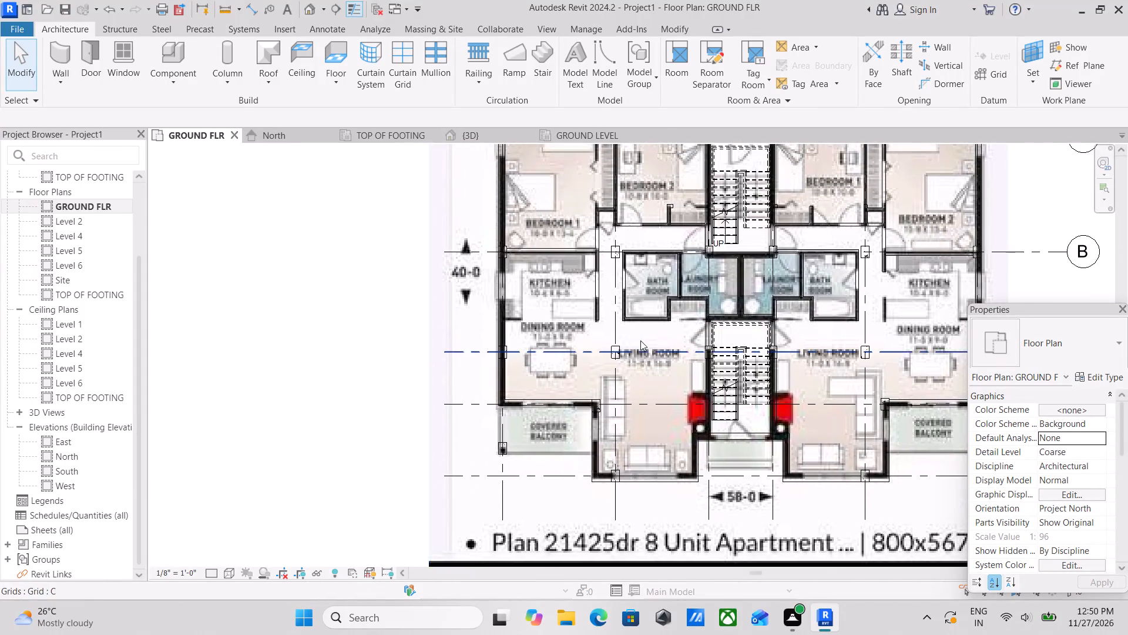
{"action": "middle_click_drag", "start_coordinate": [636, 343], "coordinate": [486, 391]}
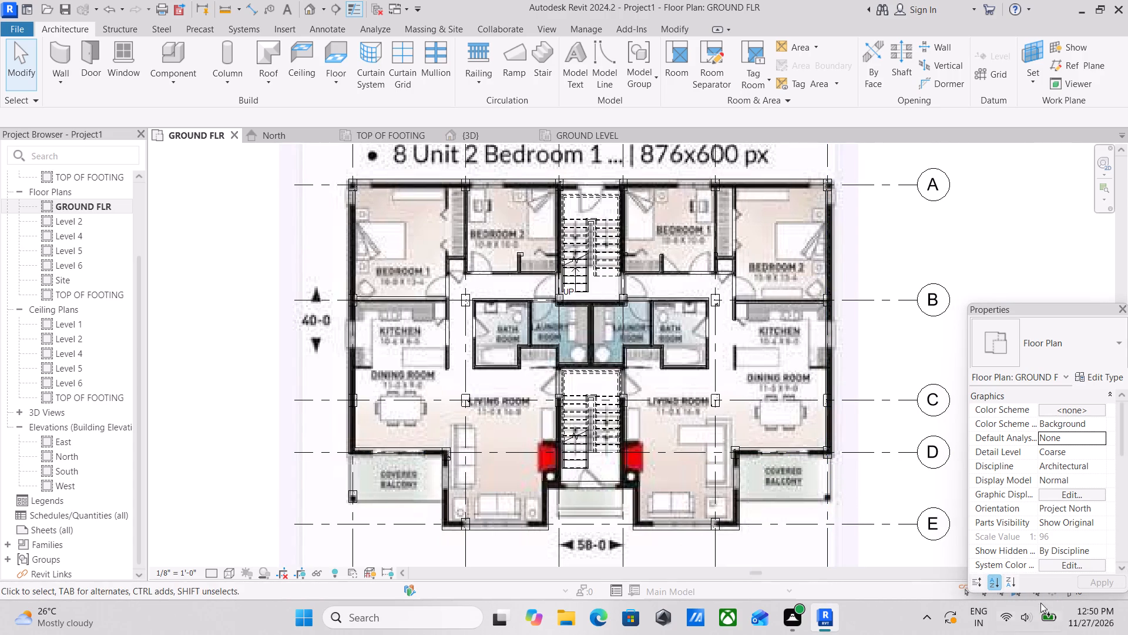
{"action": "scroll", "coordinate": [511, 503], "scroll_direction": "up", "scroll_amount": 2}
{"action": "middle_click_drag", "start_coordinate": [512, 503], "coordinate": [613, 385]}
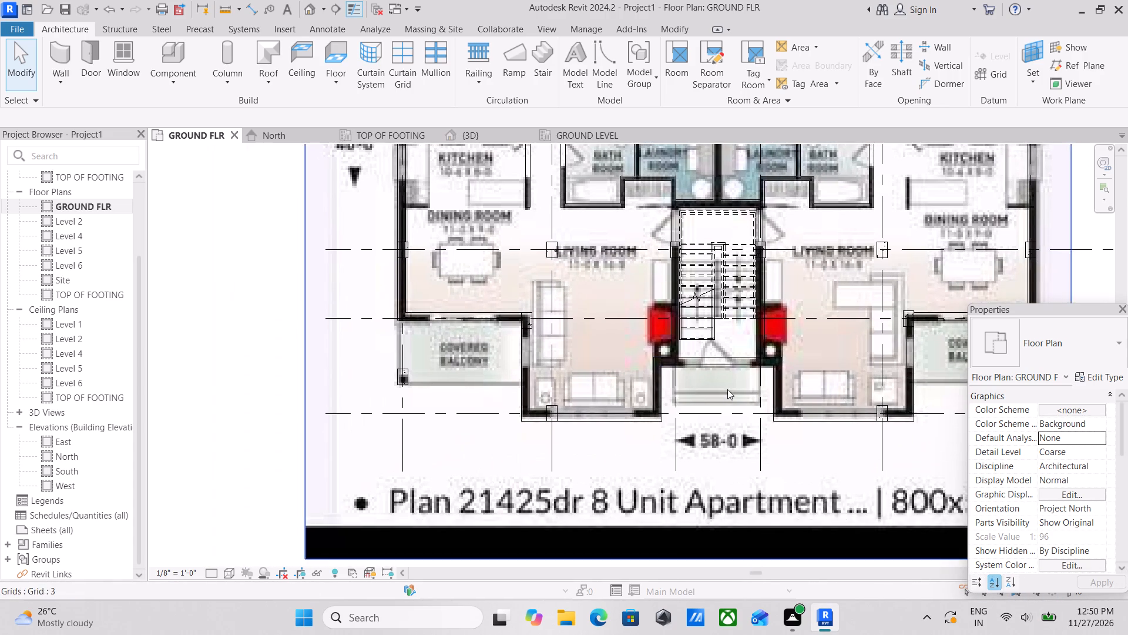
{"action": "middle_click_drag", "start_coordinate": [727, 389], "coordinate": [669, 402]}
{"action": "middle_click_drag", "start_coordinate": [654, 402], "coordinate": [609, 410]}
{"action": "type", "text": "DR"}
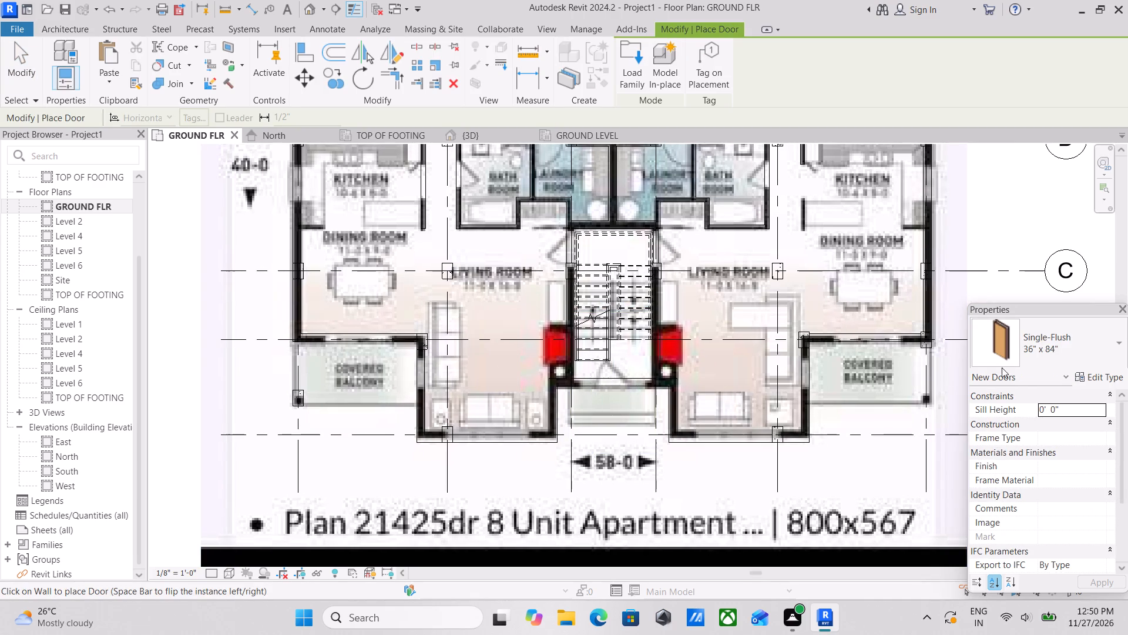
{"action": "left_click", "coordinate": [1085, 356]}
{"action": "left_click", "coordinate": [1085, 356]}
{"action": "left_click", "coordinate": [1059, 358]}
{"action": "left_click", "coordinate": [1064, 356]}
{"action": "left_click", "coordinate": [1064, 356]}
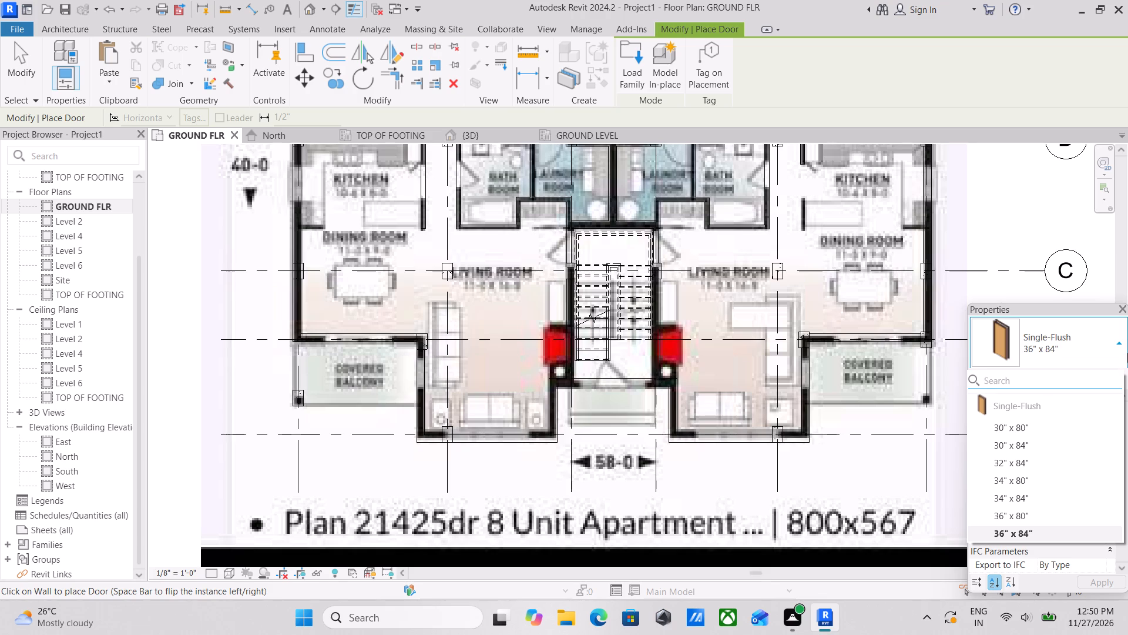
{"action": "left_click", "coordinate": [1099, 346]}
{"action": "key", "text": "Escape"}
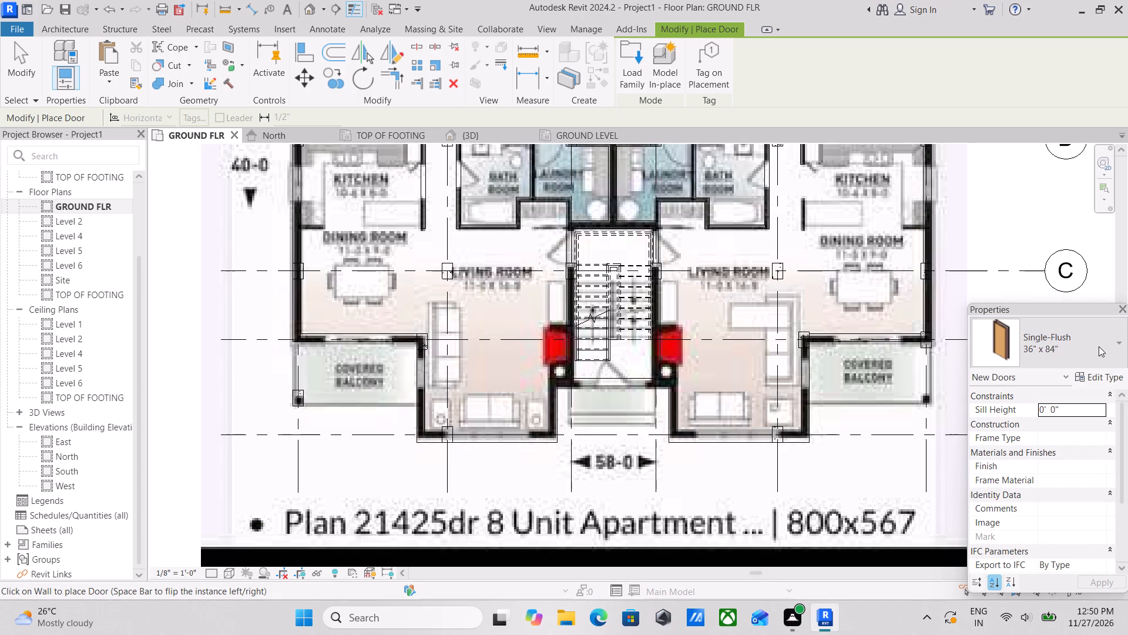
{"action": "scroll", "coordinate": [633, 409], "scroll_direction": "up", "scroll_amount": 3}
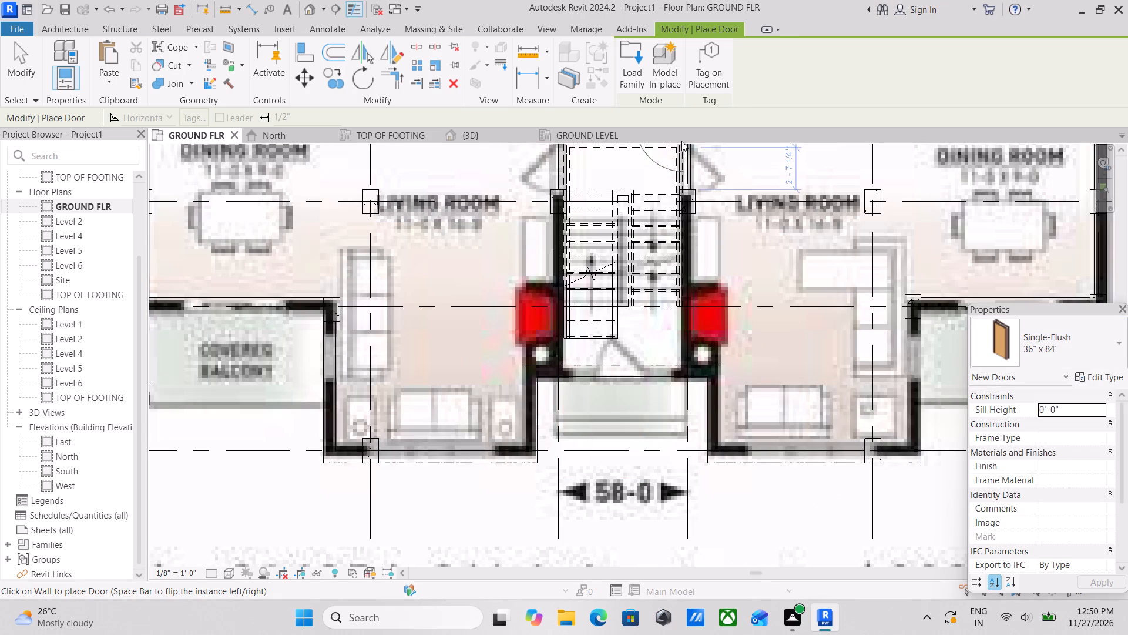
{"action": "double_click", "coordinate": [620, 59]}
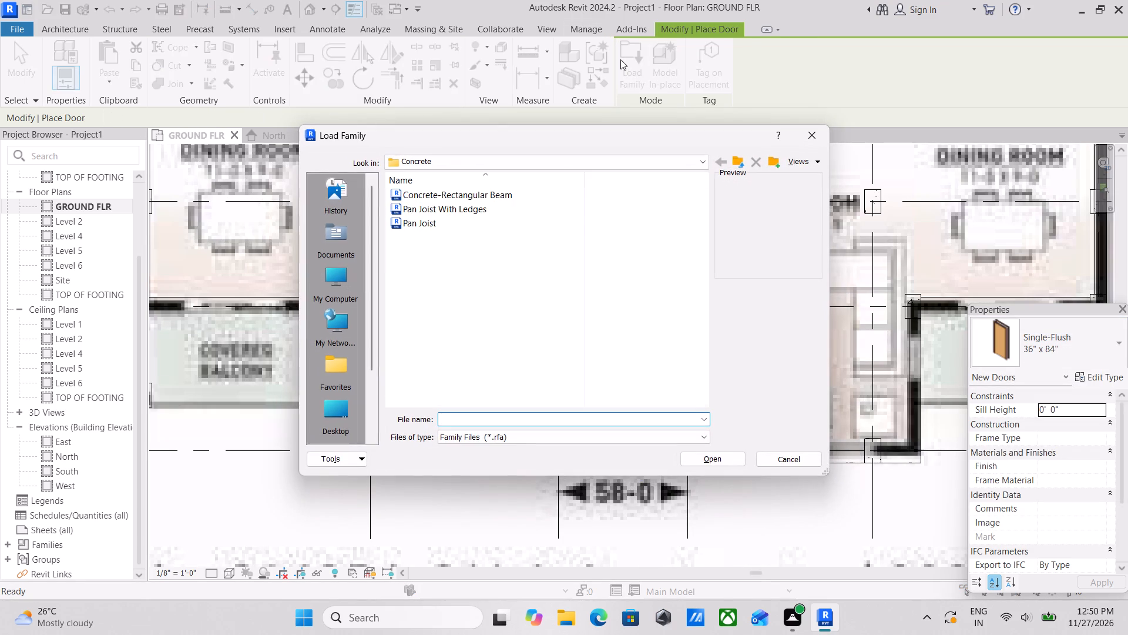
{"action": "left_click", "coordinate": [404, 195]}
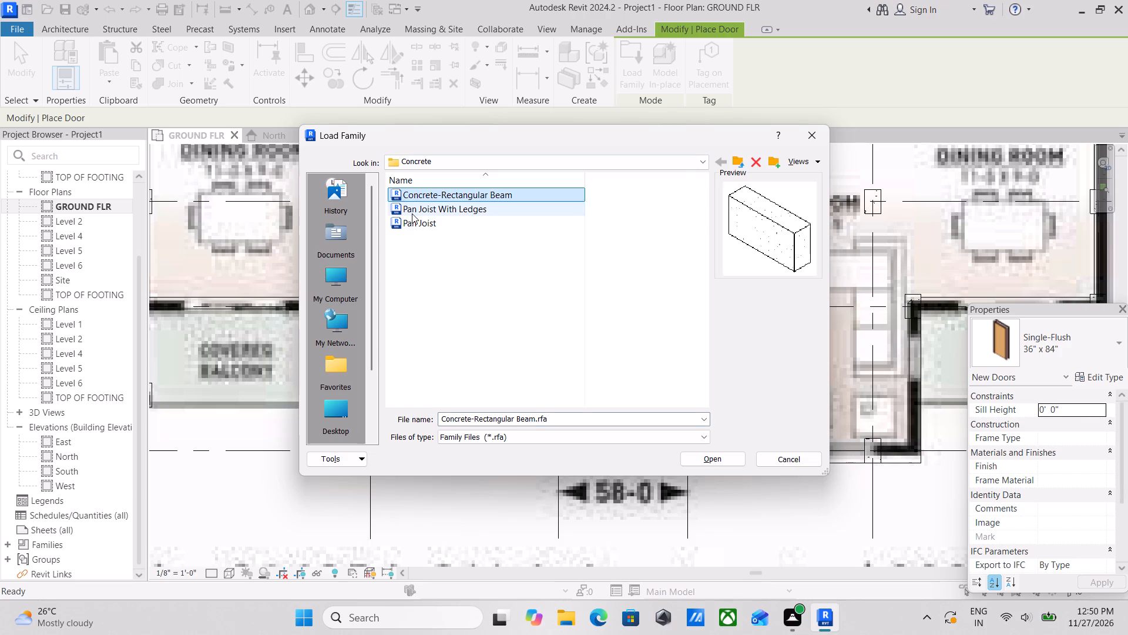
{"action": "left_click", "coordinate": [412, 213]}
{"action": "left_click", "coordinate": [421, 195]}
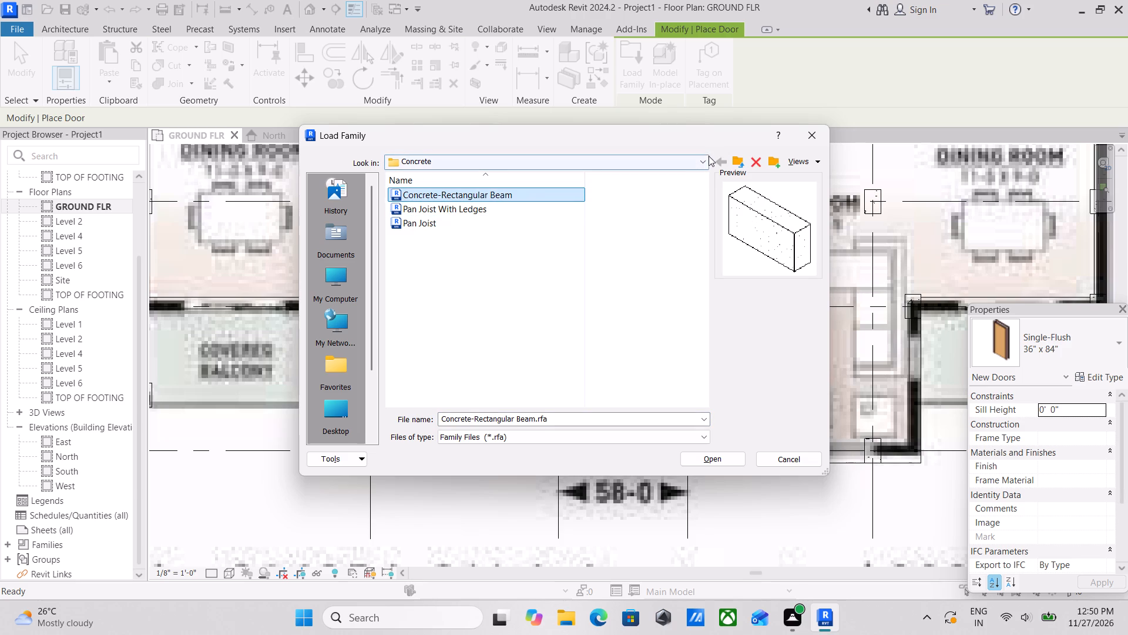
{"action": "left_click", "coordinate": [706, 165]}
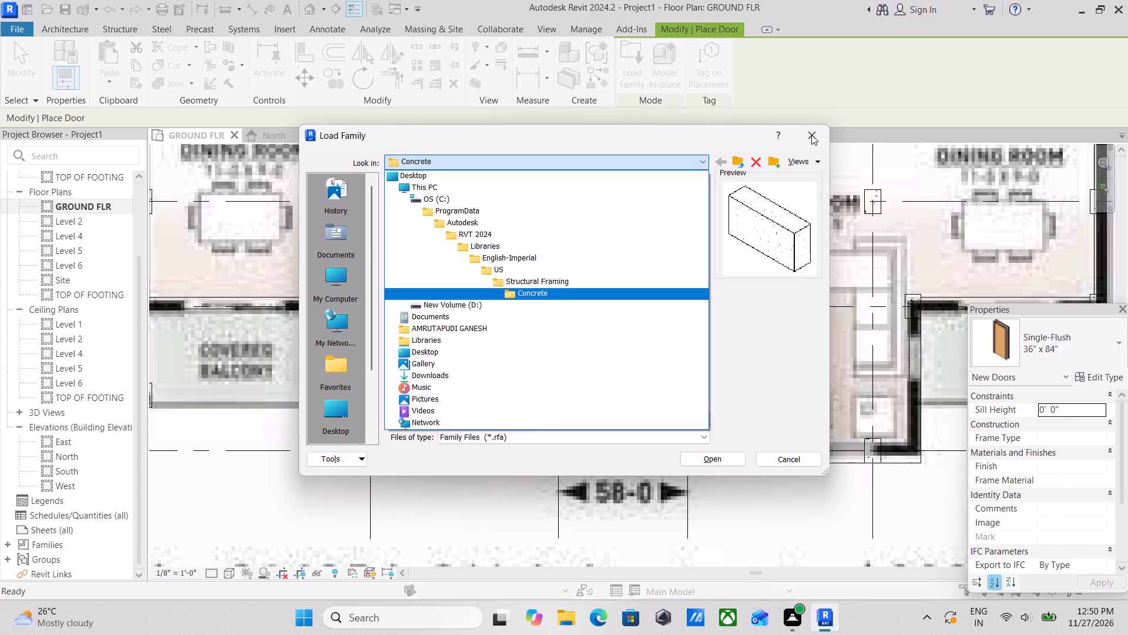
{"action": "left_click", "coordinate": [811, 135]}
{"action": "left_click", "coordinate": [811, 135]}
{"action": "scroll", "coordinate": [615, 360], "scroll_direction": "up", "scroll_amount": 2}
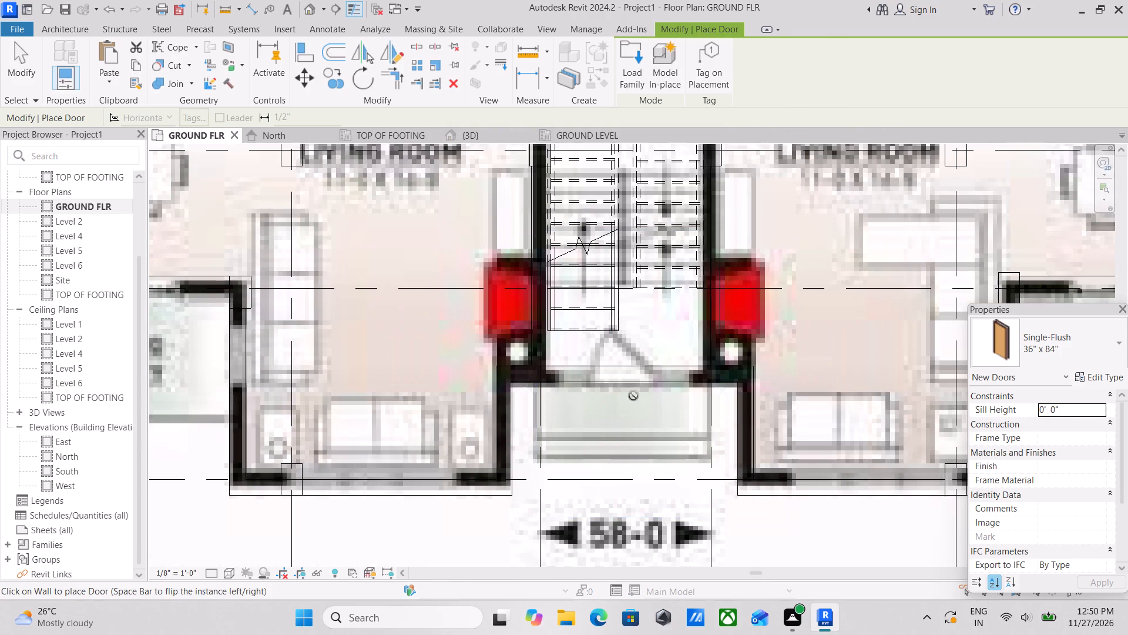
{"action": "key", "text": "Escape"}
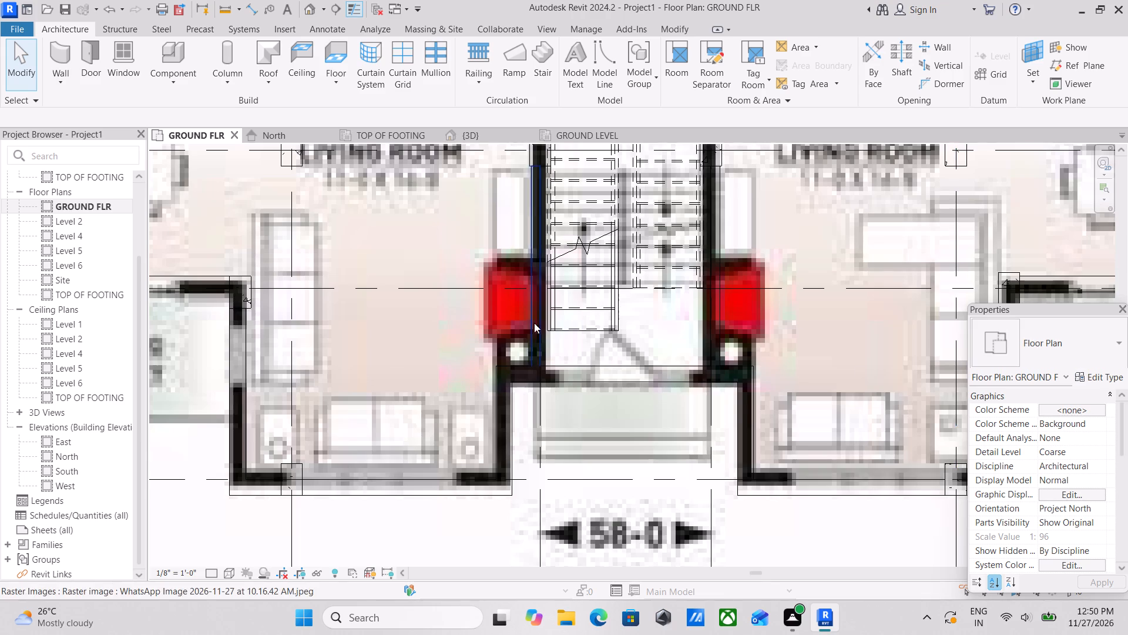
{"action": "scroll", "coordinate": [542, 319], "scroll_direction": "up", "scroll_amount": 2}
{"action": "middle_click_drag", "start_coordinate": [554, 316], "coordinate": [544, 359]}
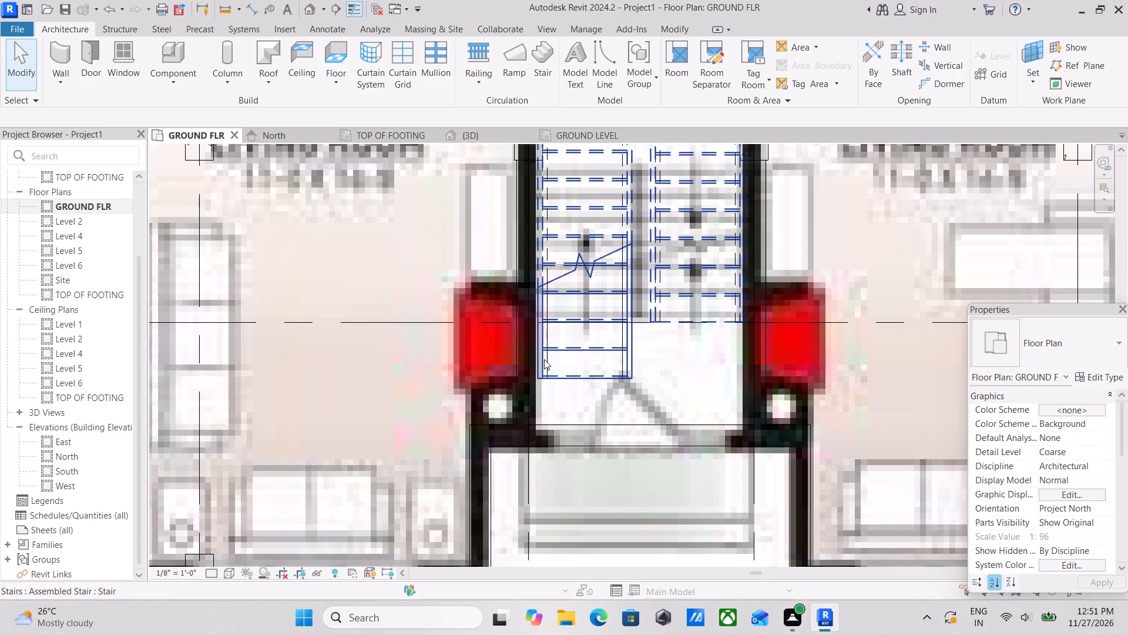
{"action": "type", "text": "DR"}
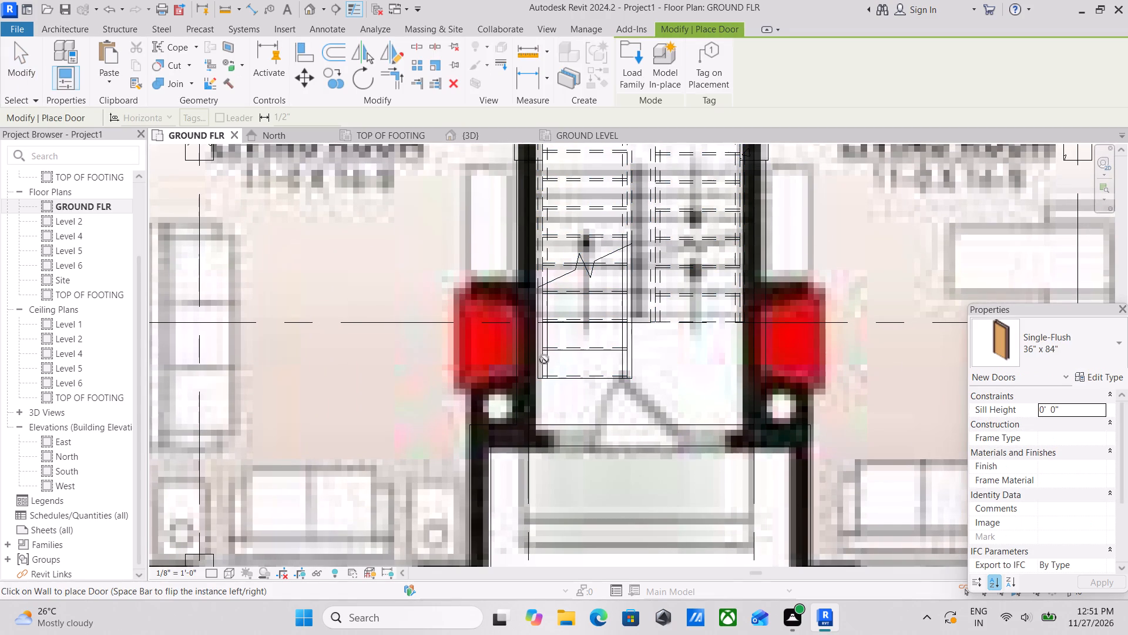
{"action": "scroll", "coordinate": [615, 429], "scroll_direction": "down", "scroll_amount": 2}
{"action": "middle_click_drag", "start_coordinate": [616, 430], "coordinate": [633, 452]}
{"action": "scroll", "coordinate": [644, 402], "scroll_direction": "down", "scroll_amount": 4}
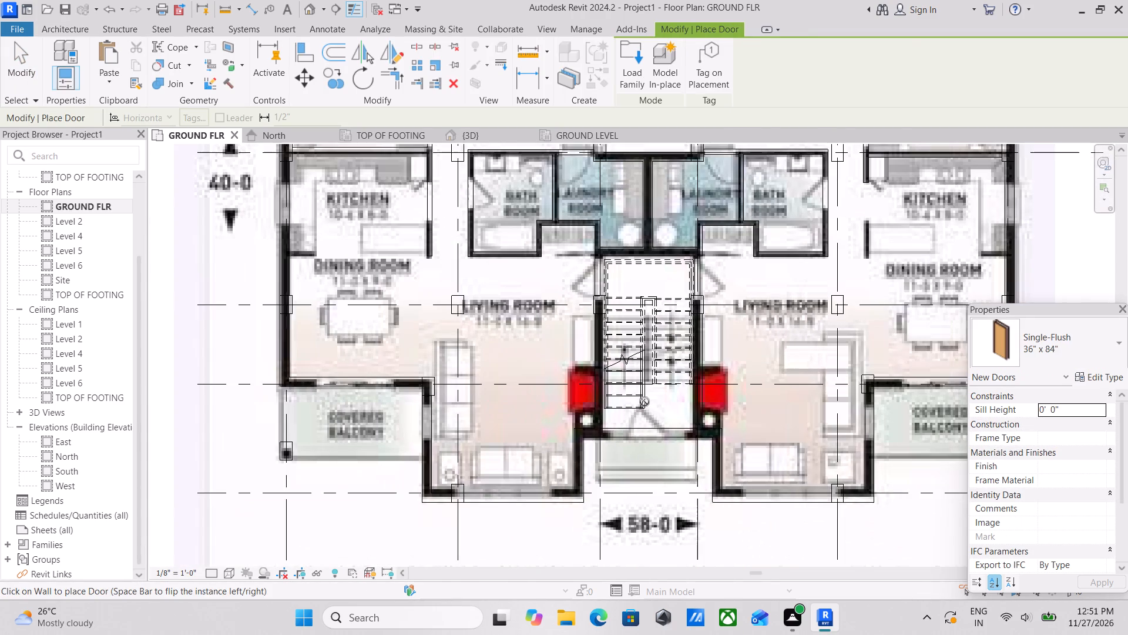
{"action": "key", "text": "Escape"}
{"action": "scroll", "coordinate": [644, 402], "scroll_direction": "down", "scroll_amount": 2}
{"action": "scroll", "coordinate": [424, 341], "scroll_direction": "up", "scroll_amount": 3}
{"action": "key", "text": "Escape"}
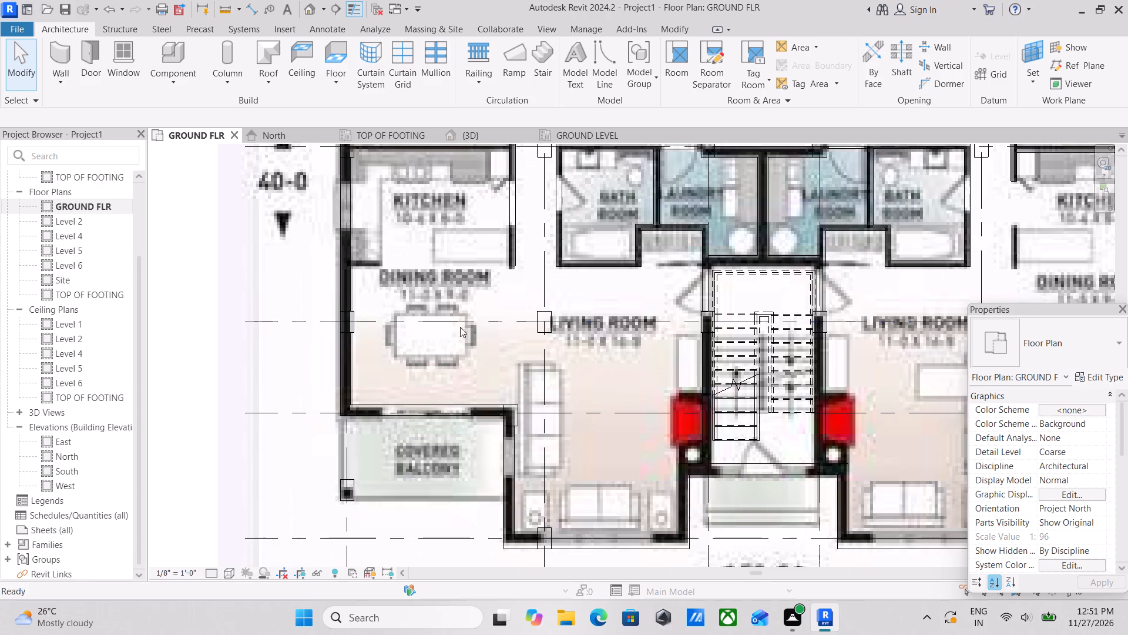
Examine the reference plan's door and window openings across the bedrooms, kitchen, bathrooms and laundry rooms against the modelled walls.
{"action": "scroll", "coordinate": [466, 323], "scroll_direction": "up", "scroll_amount": 2}
{"action": "middle_click_drag", "start_coordinate": [320, 329], "coordinate": [441, 373]}
{"action": "scroll", "coordinate": [461, 349], "scroll_direction": "down", "scroll_amount": 3}
{"action": "middle_click_drag", "start_coordinate": [517, 329], "coordinate": [387, 430]}
{"action": "scroll", "coordinate": [390, 431], "scroll_direction": "up", "scroll_amount": 1}
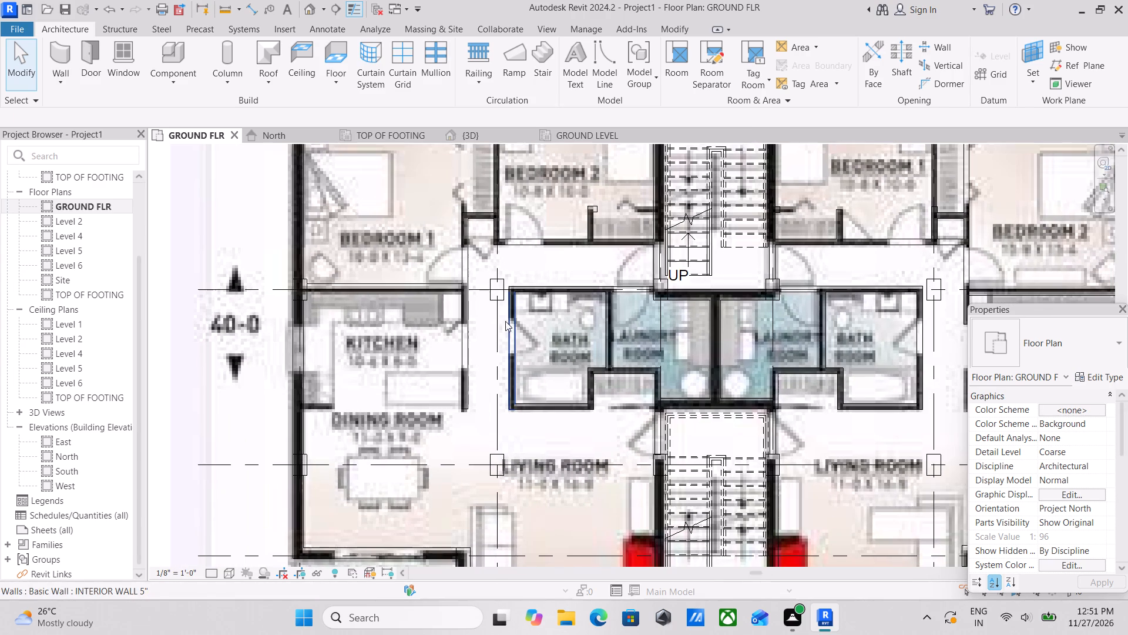
{"action": "middle_click_drag", "start_coordinate": [546, 315], "coordinate": [555, 348]}
{"action": "scroll", "coordinate": [546, 315], "scroll_direction": "down", "scroll_amount": 1}
{"action": "middle_click_drag", "start_coordinate": [560, 294], "coordinate": [563, 365]}
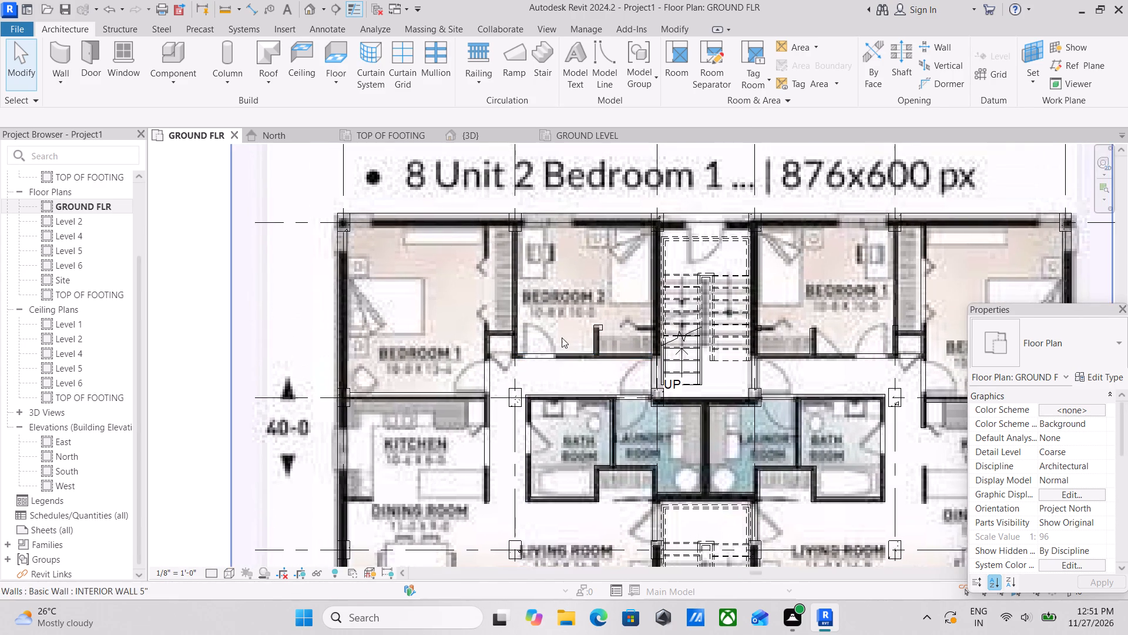
{"action": "middle_click_drag", "start_coordinate": [560, 342], "coordinate": [556, 393]}
{"action": "scroll", "coordinate": [579, 288], "scroll_direction": "up", "scroll_amount": 3}
{"action": "middle_click_drag", "start_coordinate": [573, 347], "coordinate": [569, 312]}
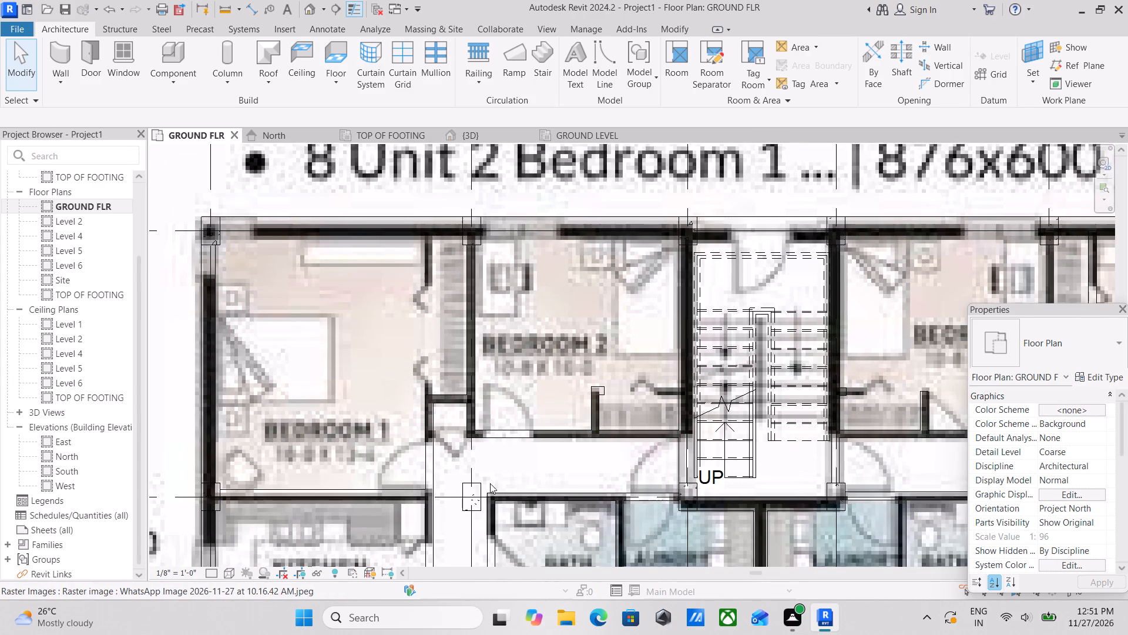
{"action": "middle_click_drag", "start_coordinate": [517, 430], "coordinate": [539, 330]}
{"action": "scroll", "coordinate": [546, 427], "scroll_direction": "down", "scroll_amount": 2}
{"action": "middle_click_drag", "start_coordinate": [546, 427], "coordinate": [506, 377]}
{"action": "middle_click_drag", "start_coordinate": [505, 376], "coordinate": [560, 356]}
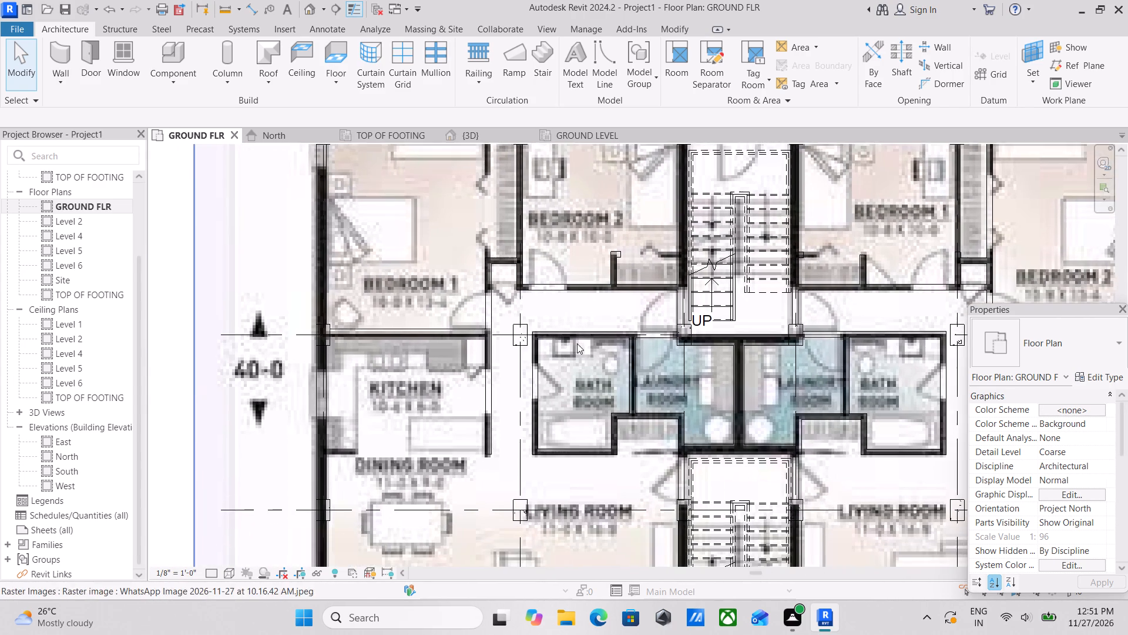
{"action": "scroll", "coordinate": [569, 346], "scroll_direction": "down", "scroll_amount": 3}
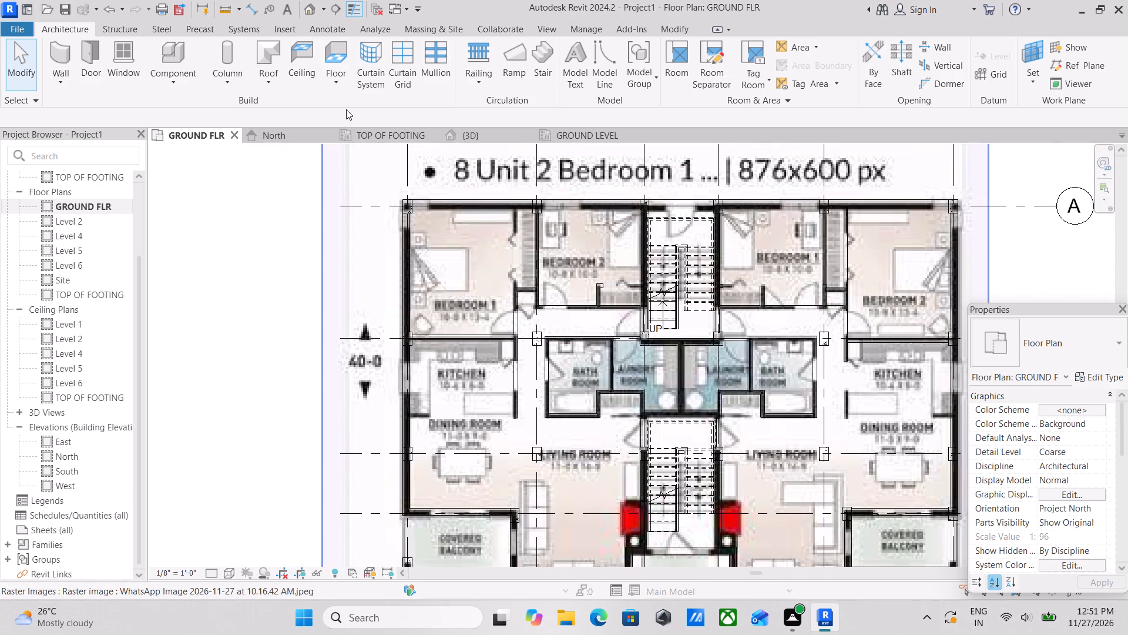
{"action": "scroll", "coordinate": [489, 245], "scroll_direction": "up", "scroll_amount": 1}
{"action": "middle_click_drag", "start_coordinate": [481, 249], "coordinate": [480, 258]}
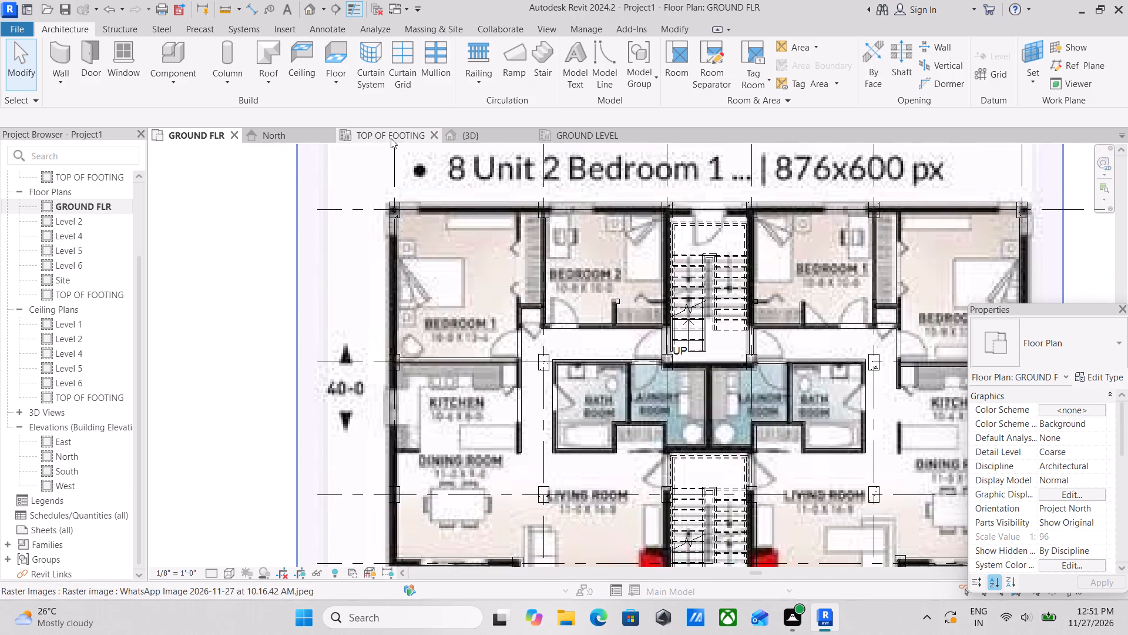
{"action": "scroll", "coordinate": [499, 283], "scroll_direction": "up", "scroll_amount": 1}
{"action": "middle_click_drag", "start_coordinate": [499, 283], "coordinate": [365, 280]}
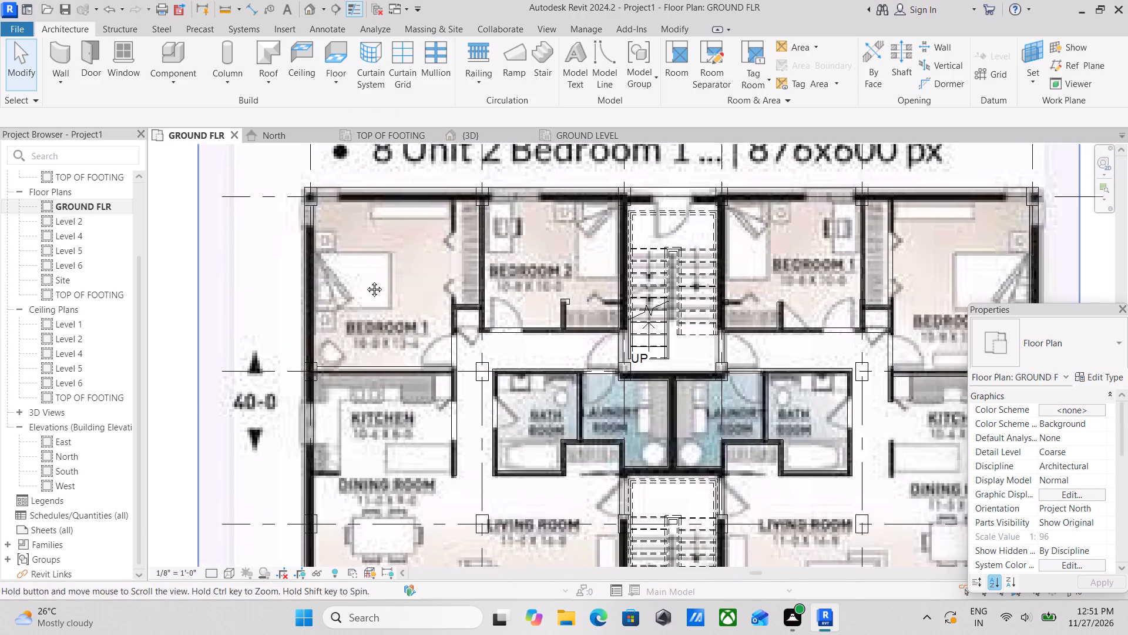
{"action": "middle_click_drag", "start_coordinate": [365, 280], "coordinate": [236, 283]}
{"action": "scroll", "coordinate": [444, 285], "scroll_direction": "down", "scroll_amount": 1}
{"action": "middle_click_drag", "start_coordinate": [407, 303], "coordinate": [461, 230]}
{"action": "middle_click_drag", "start_coordinate": [442, 353], "coordinate": [498, 290]}
{"action": "scroll", "coordinate": [435, 269], "scroll_direction": "up", "scroll_amount": 1}
{"action": "middle_click_drag", "start_coordinate": [435, 269], "coordinate": [464, 369]}
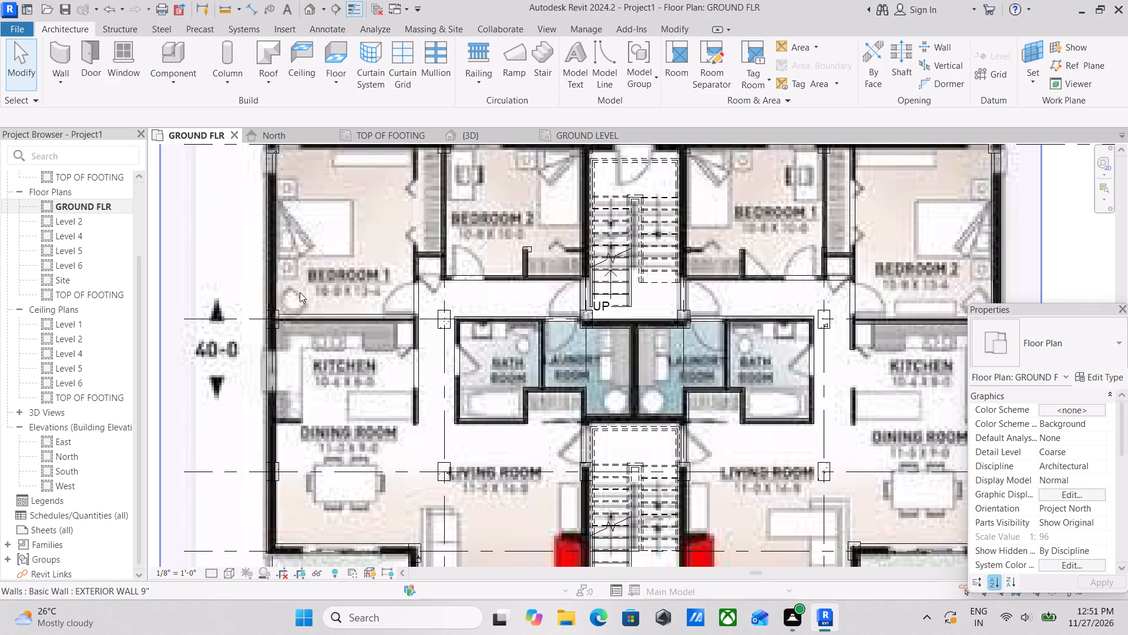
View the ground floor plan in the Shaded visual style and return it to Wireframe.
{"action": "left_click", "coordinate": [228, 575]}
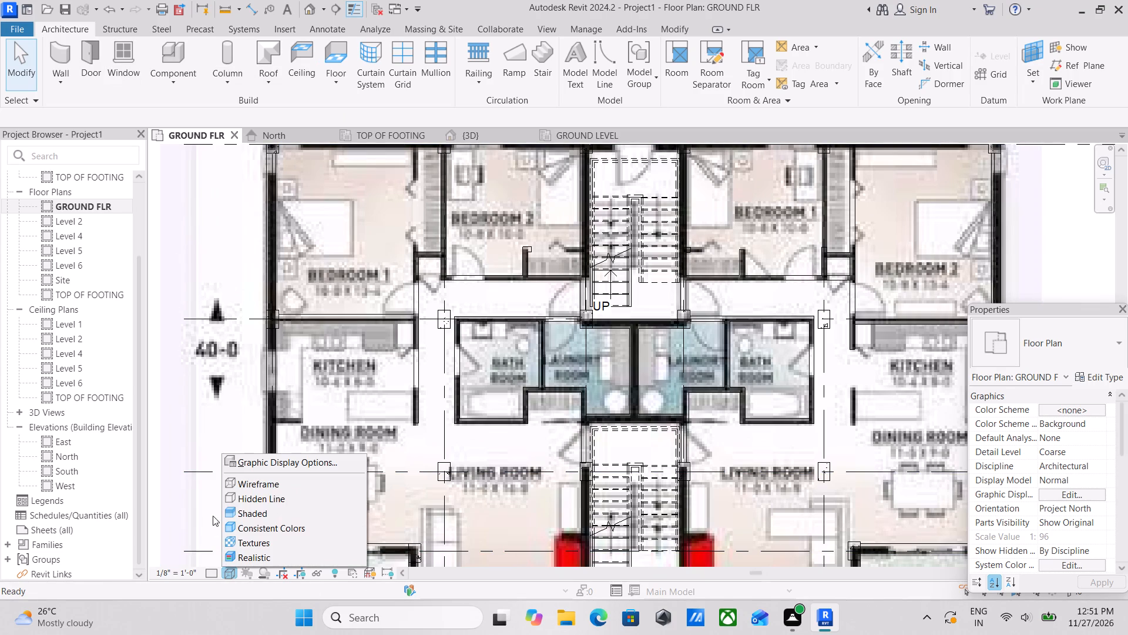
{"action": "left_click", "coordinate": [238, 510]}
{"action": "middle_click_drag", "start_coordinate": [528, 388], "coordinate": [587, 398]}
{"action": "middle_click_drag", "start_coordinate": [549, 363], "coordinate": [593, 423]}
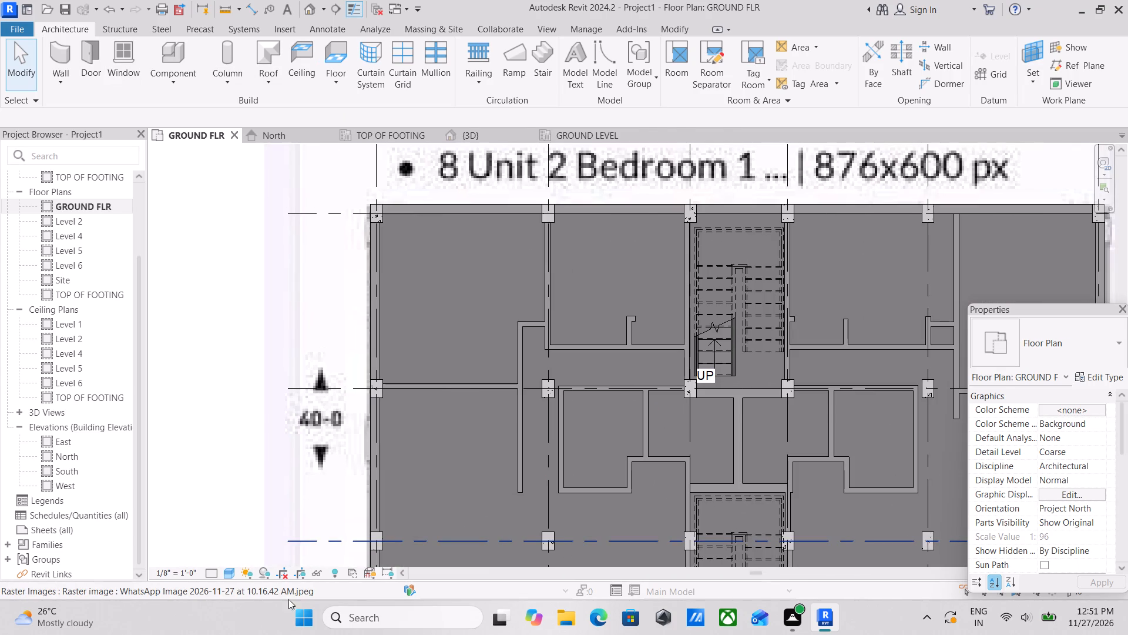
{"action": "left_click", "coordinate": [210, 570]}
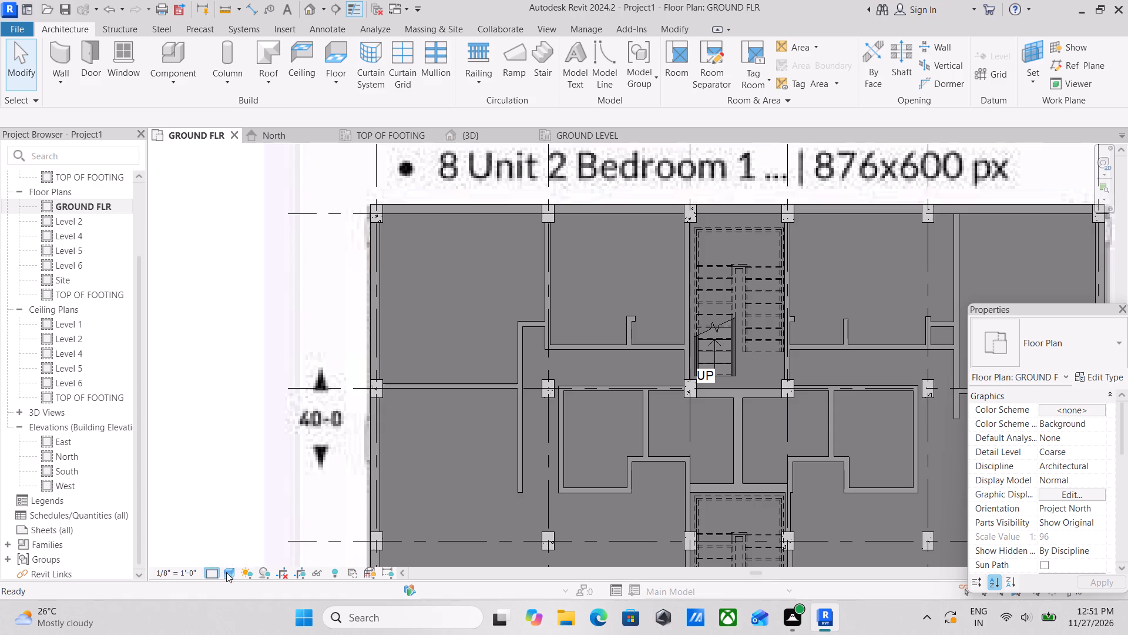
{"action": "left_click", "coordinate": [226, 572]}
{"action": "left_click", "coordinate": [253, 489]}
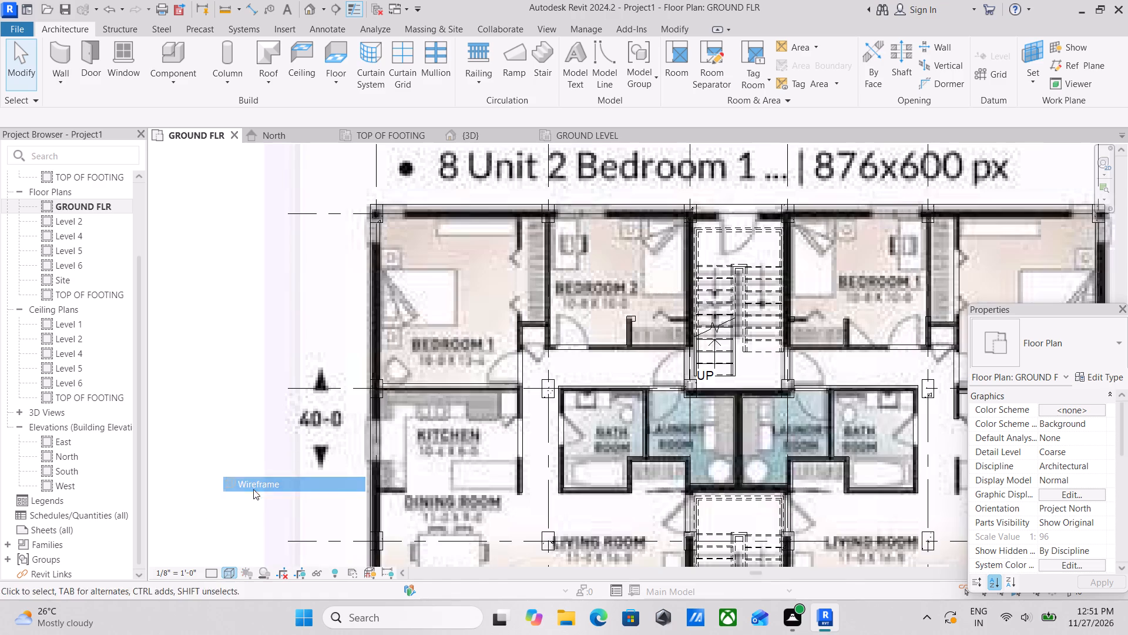
Examine the reference plan's openings and closet walls around Bedroom 1, Bedroom 2 and the upper staircase.
{"action": "middle_click_drag", "start_coordinate": [553, 380], "coordinate": [566, 415]}
{"action": "scroll", "coordinate": [529, 347], "scroll_direction": "up", "scroll_amount": 3}
{"action": "middle_click_drag", "start_coordinate": [487, 346], "coordinate": [520, 410]}
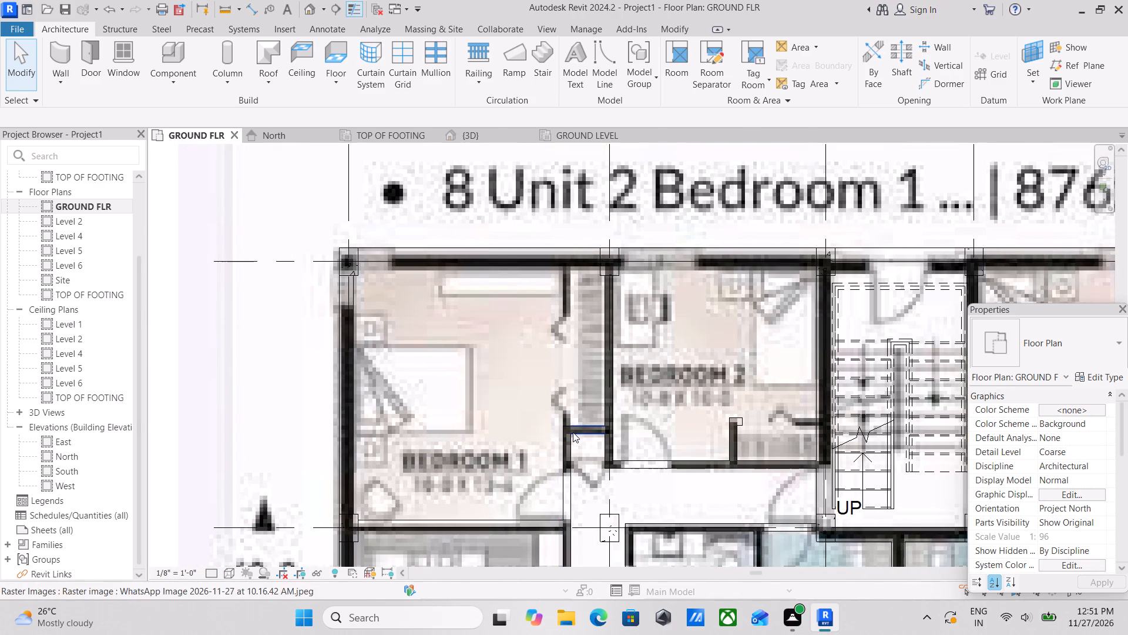
{"action": "middle_click_drag", "start_coordinate": [595, 392], "coordinate": [680, 380]}
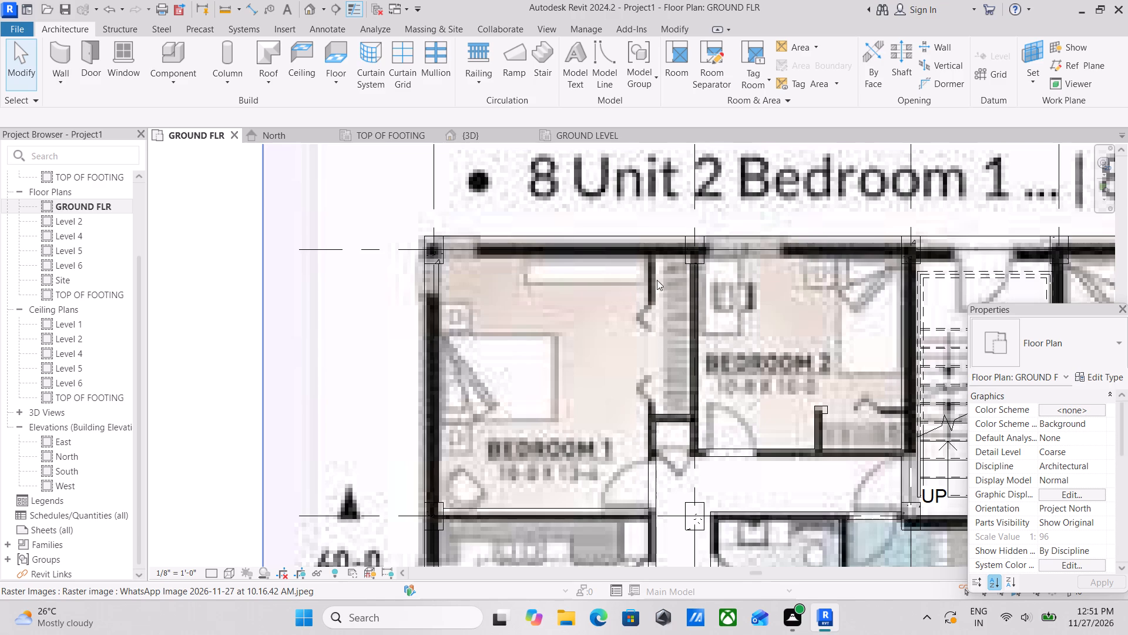
{"action": "middle_click_drag", "start_coordinate": [435, 396], "coordinate": [524, 363]}
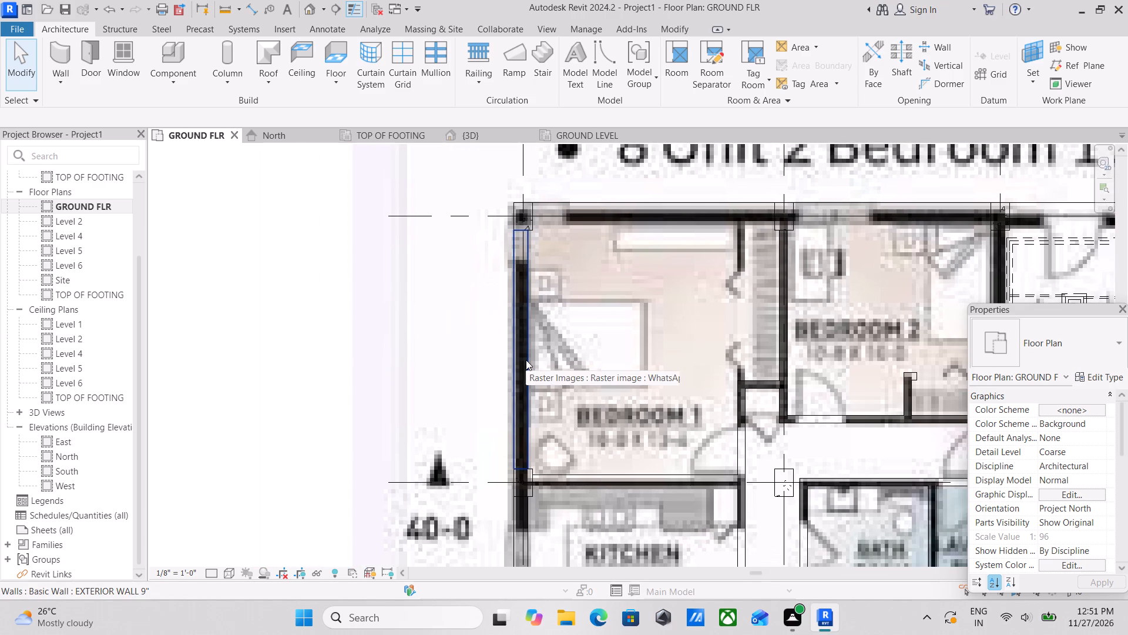
{"action": "scroll", "coordinate": [606, 353], "scroll_direction": "up", "scroll_amount": 3}
{"action": "middle_click_drag", "start_coordinate": [655, 280], "coordinate": [568, 294]}
{"action": "scroll", "coordinate": [697, 217], "scroll_direction": "down", "scroll_amount": 1}
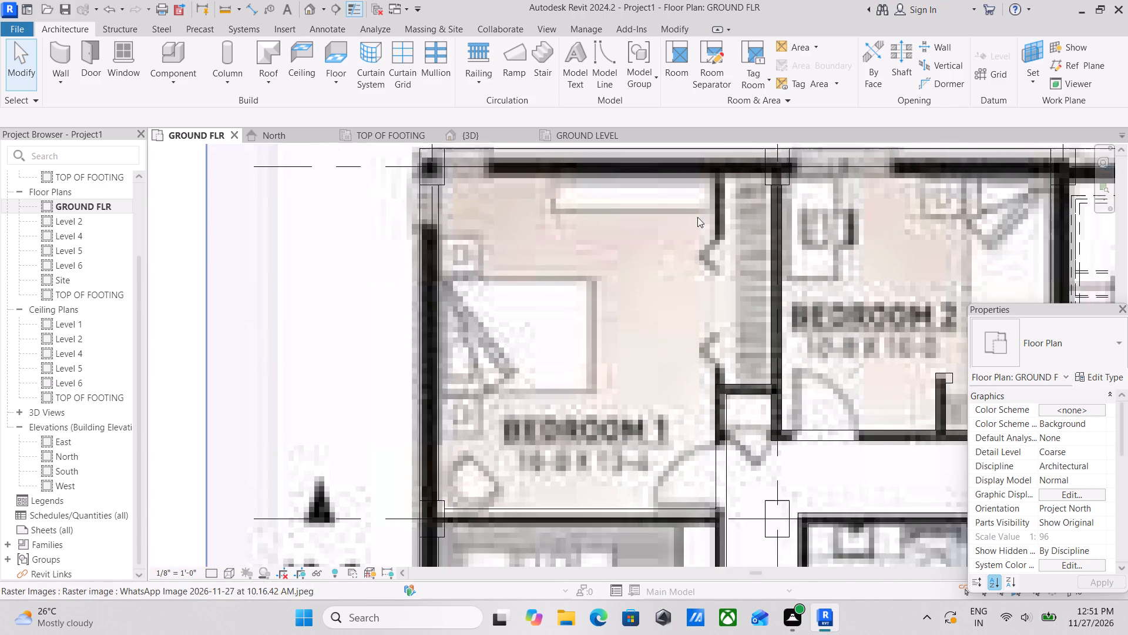
{"action": "middle_click_drag", "start_coordinate": [697, 217], "coordinate": [578, 258]}
{"action": "middle_click_drag", "start_coordinate": [720, 244], "coordinate": [357, 253]}
{"action": "scroll", "coordinate": [470, 249], "scroll_direction": "down", "scroll_amount": 1}
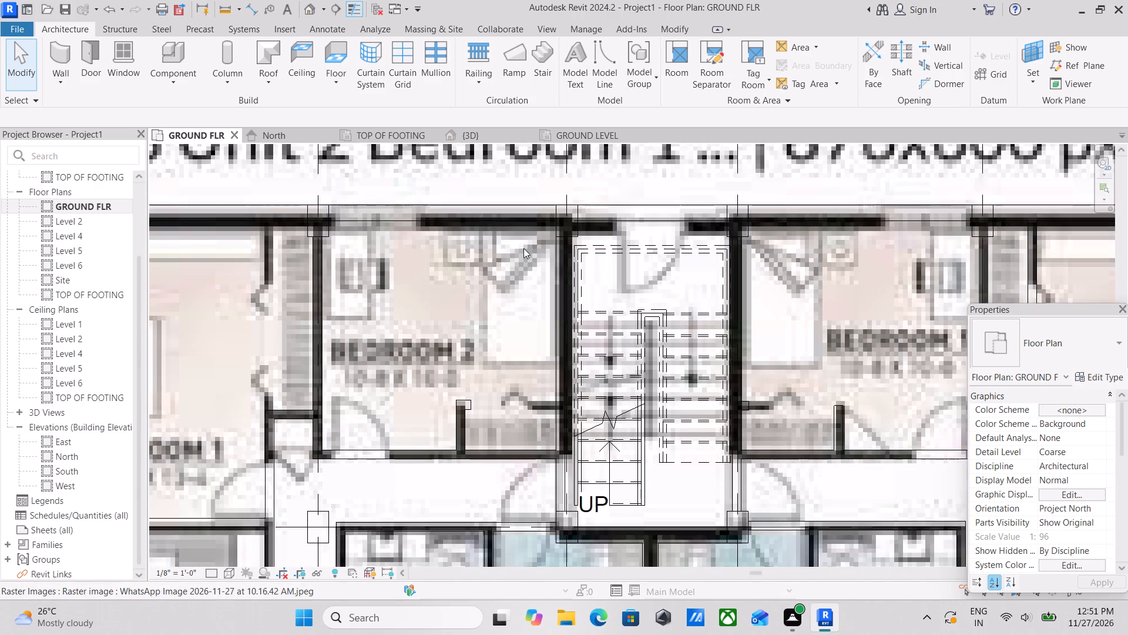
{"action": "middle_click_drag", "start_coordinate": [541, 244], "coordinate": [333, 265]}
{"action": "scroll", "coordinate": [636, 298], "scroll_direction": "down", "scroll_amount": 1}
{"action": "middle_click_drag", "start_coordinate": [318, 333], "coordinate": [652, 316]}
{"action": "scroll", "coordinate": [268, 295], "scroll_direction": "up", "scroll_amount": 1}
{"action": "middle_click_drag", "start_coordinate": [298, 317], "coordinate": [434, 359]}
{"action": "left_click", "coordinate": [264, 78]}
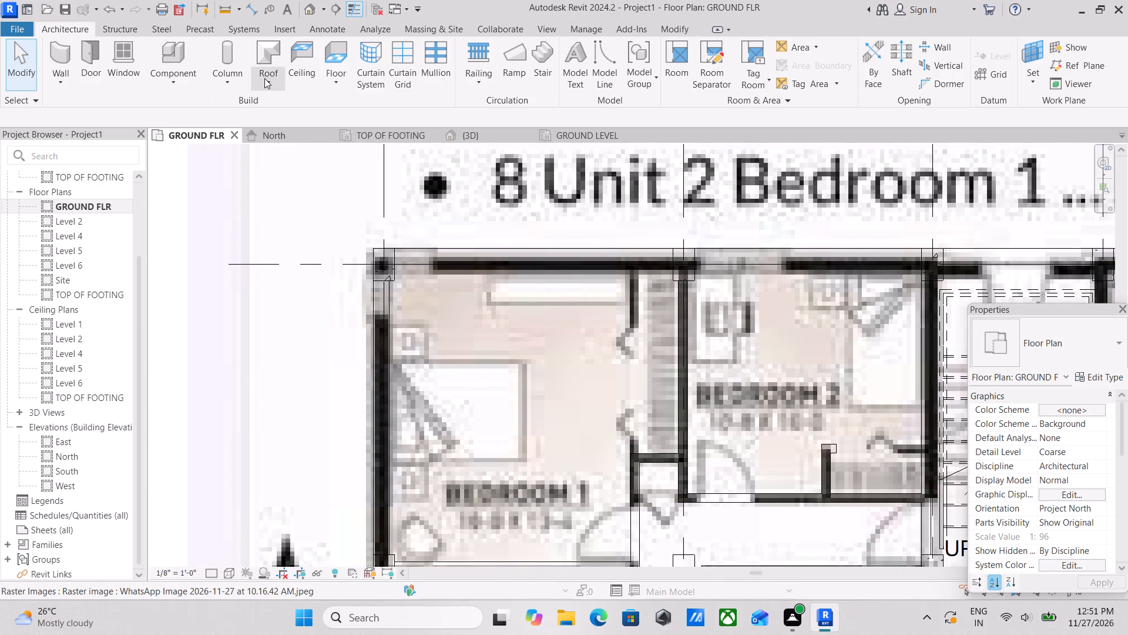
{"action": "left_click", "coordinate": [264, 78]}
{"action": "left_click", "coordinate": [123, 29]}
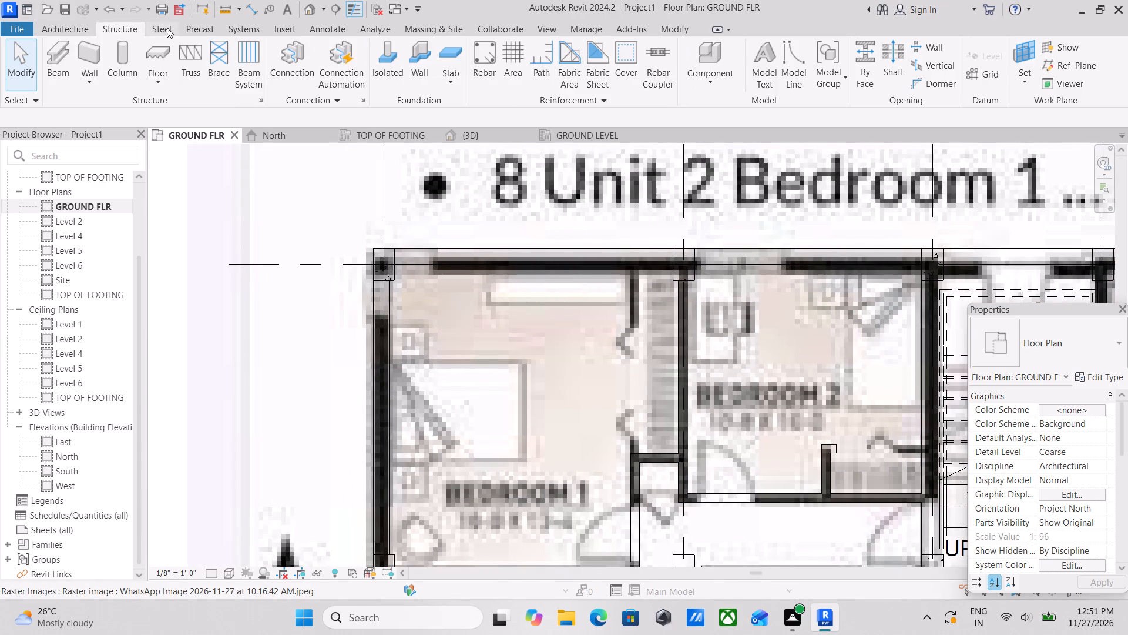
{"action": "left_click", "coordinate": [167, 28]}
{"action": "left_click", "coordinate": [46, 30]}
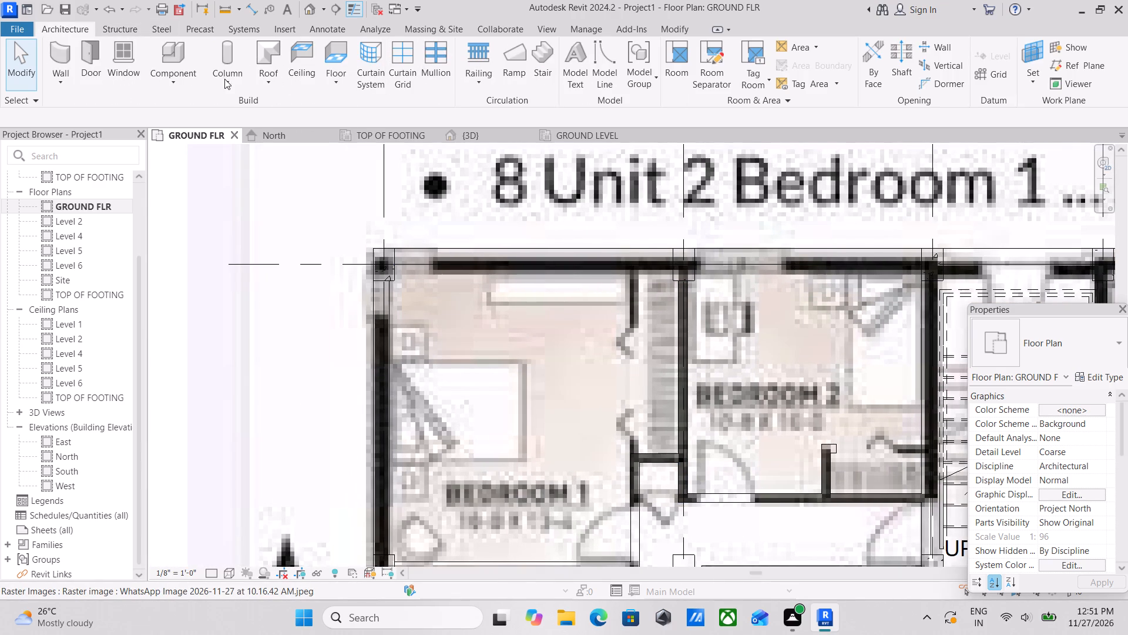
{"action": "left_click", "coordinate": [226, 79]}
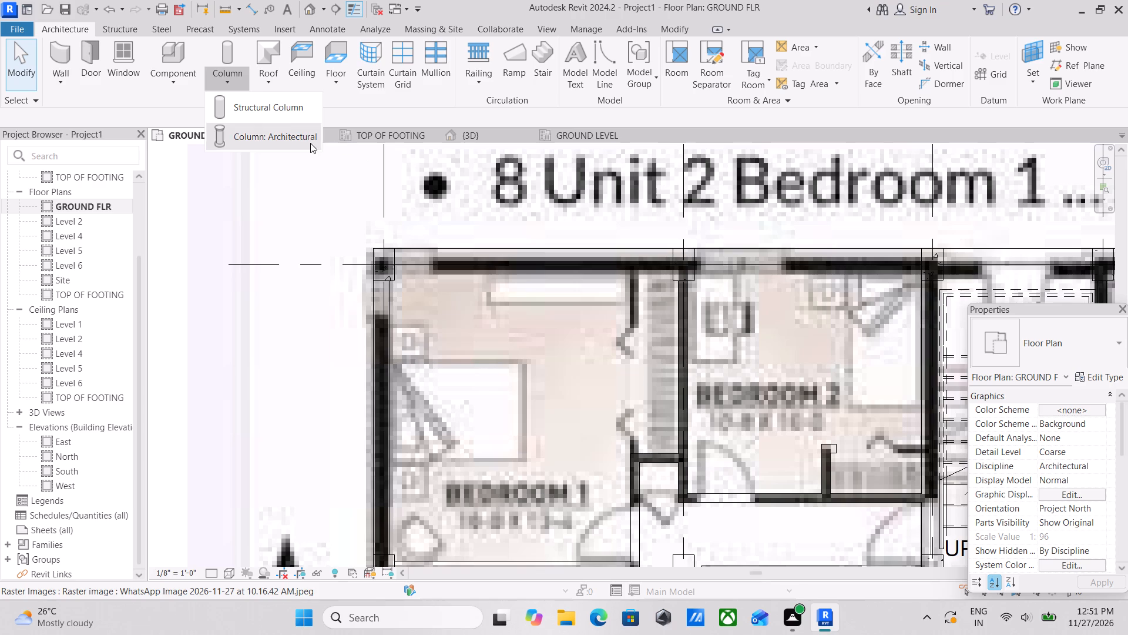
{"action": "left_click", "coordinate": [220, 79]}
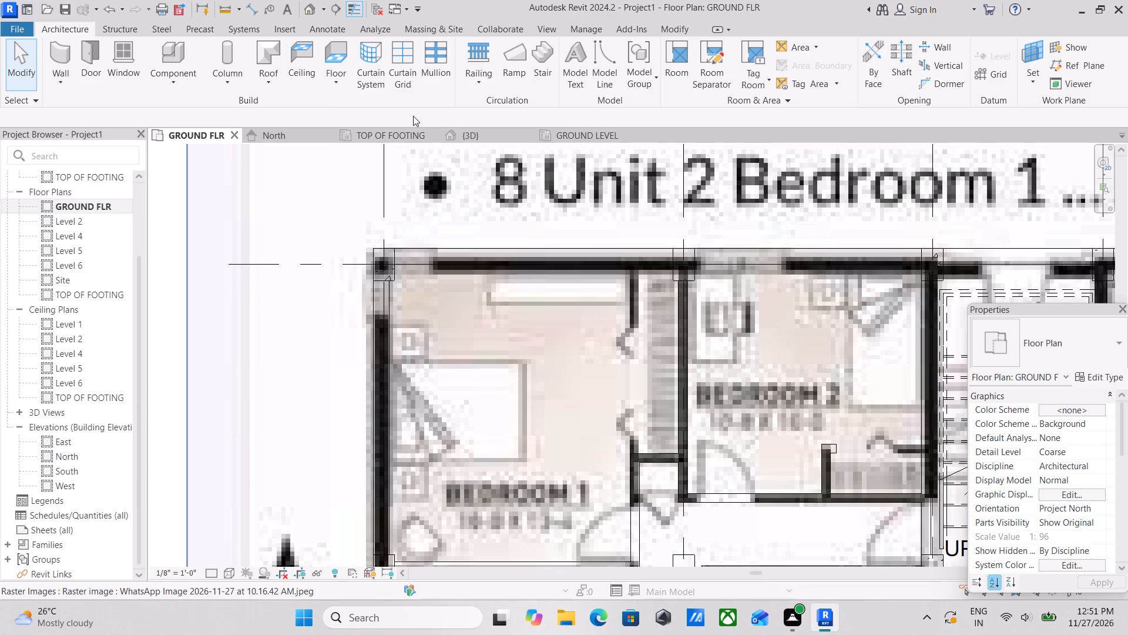
Use the Room tool to place rooms automatically in all enclosed areas of the ground floor plan.
{"action": "left_click", "coordinate": [679, 67]}
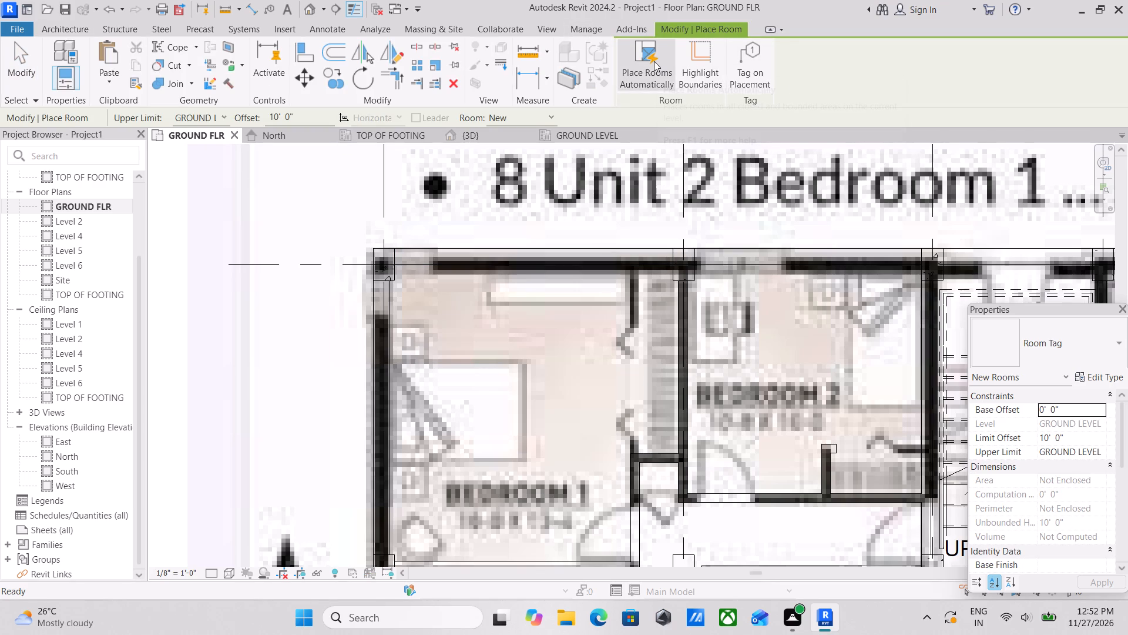
{"action": "left_click", "coordinate": [654, 61]}
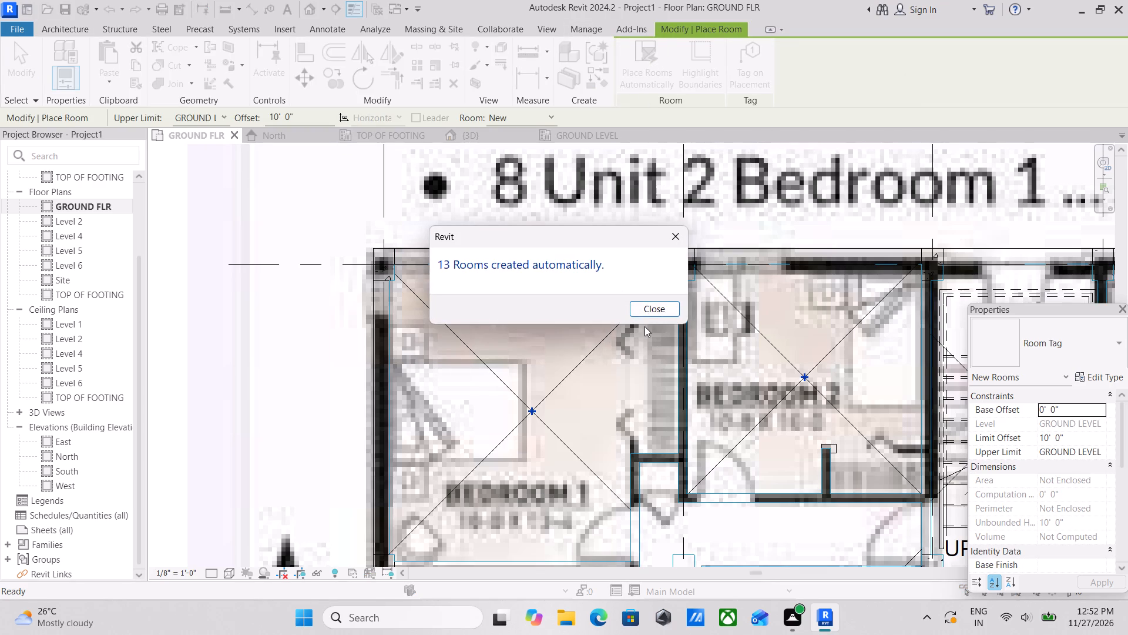
{"action": "left_click", "coordinate": [647, 298]}
{"action": "left_click", "coordinate": [652, 305]}
View the ground floor plan in the Shaded visual style and return it to Wireframe.
{"action": "scroll", "coordinate": [658, 279], "scroll_direction": "down", "scroll_amount": 4}
{"action": "scroll", "coordinate": [693, 342], "scroll_direction": "down", "scroll_amount": 2}
{"action": "middle_click_drag", "start_coordinate": [686, 336], "coordinate": [680, 332]}
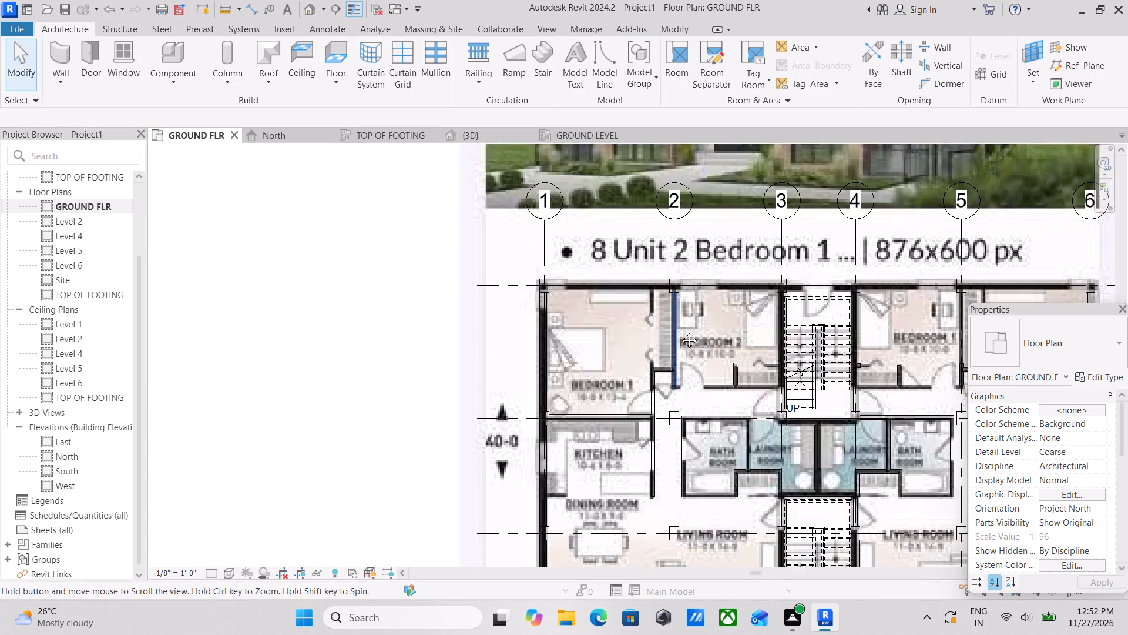
{"action": "middle_click_drag", "start_coordinate": [680, 332], "coordinate": [642, 265]}
{"action": "middle_click_drag", "start_coordinate": [793, 309], "coordinate": [585, 309]}
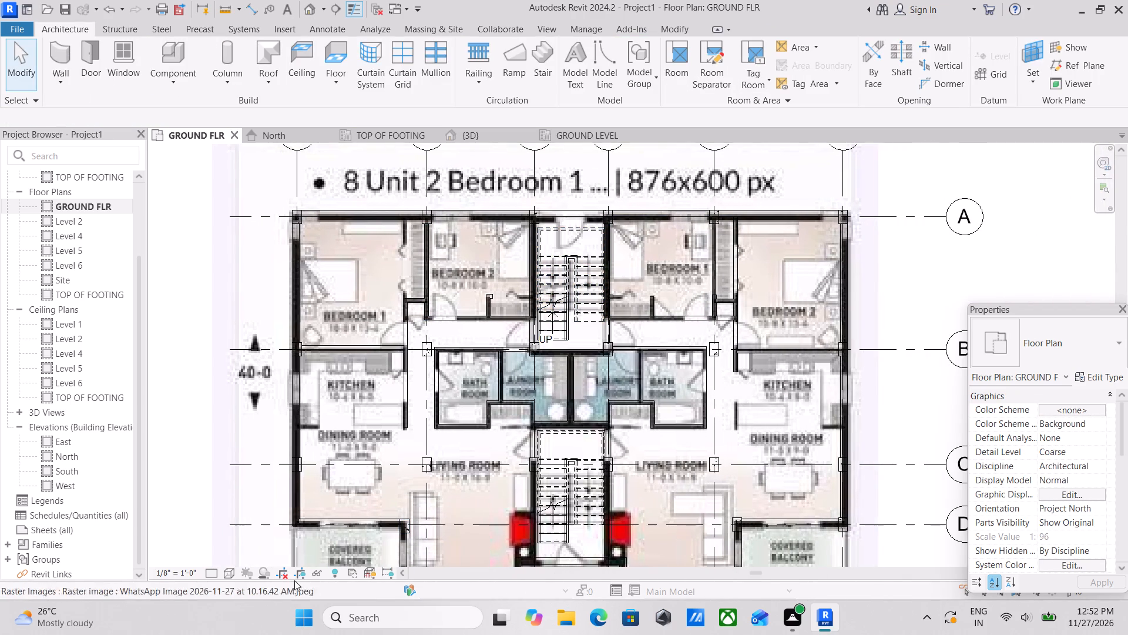
{"action": "left_click", "coordinate": [224, 576]}
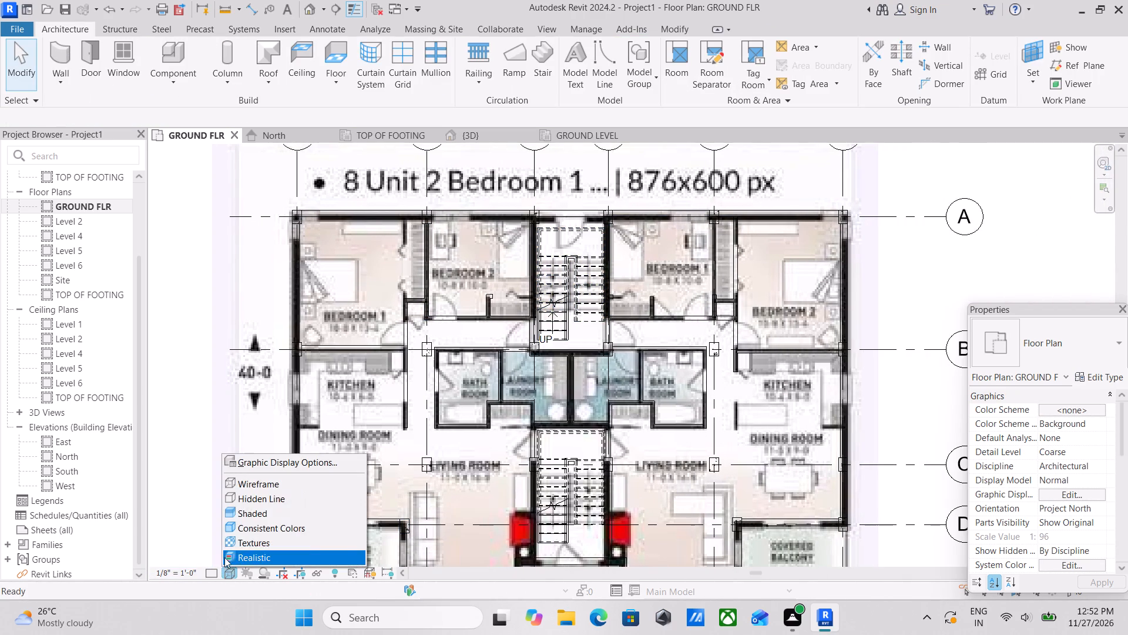
{"action": "left_click", "coordinate": [233, 514]}
{"action": "middle_click_drag", "start_coordinate": [445, 401], "coordinate": [501, 452]}
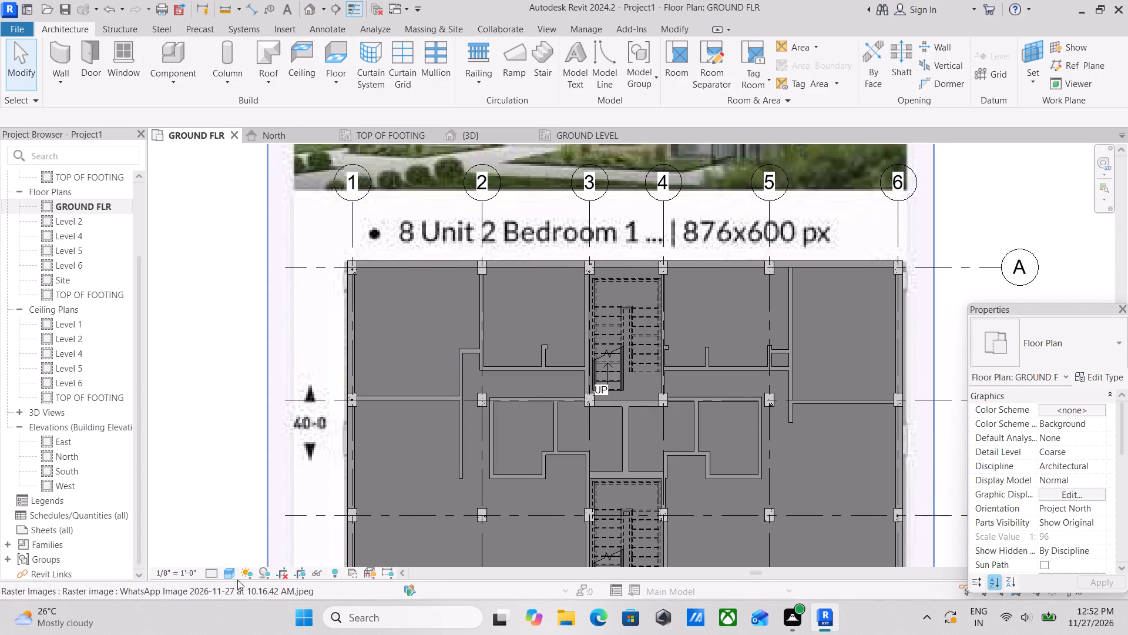
{"action": "left_click", "coordinate": [221, 575]}
{"action": "left_click", "coordinate": [243, 485]}
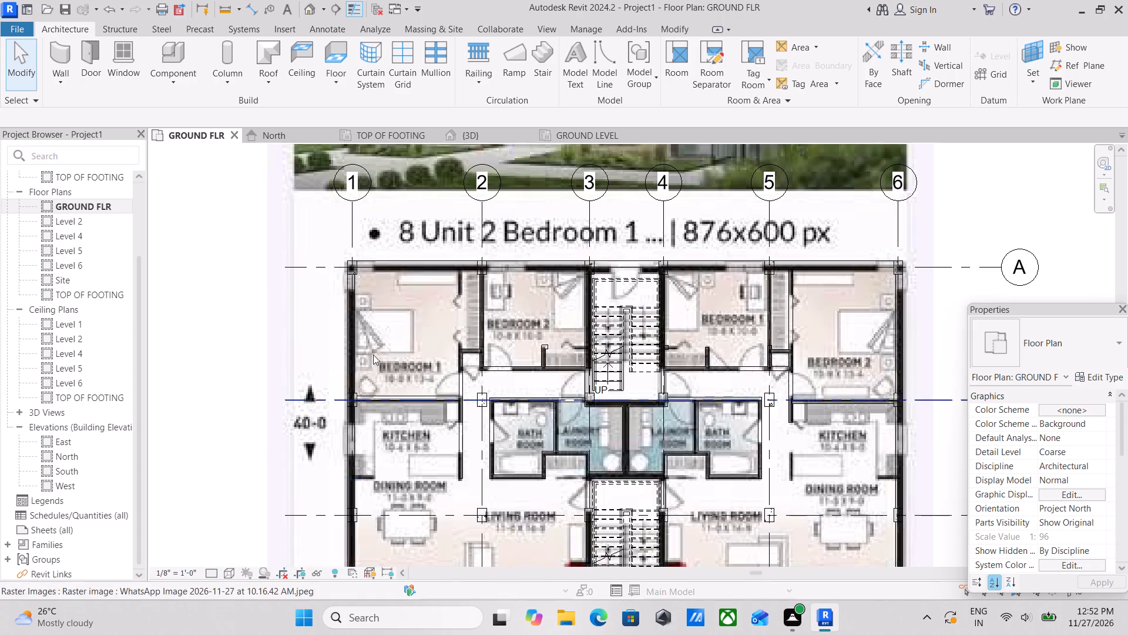
Tag the four bedrooms and the upper staircase along the north side of the plan with room tags, without leaders.
{"action": "scroll", "coordinate": [440, 308], "scroll_direction": "up", "scroll_amount": 2}
{"action": "middle_click_drag", "start_coordinate": [403, 347], "coordinate": [453, 367]}
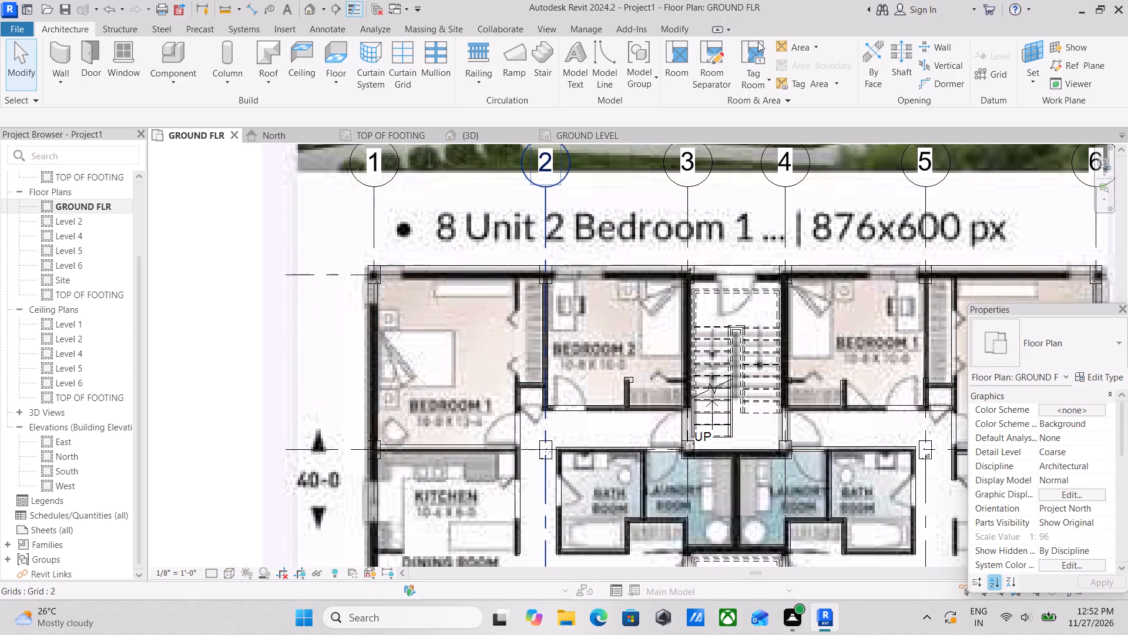
{"action": "left_click", "coordinate": [756, 51]}
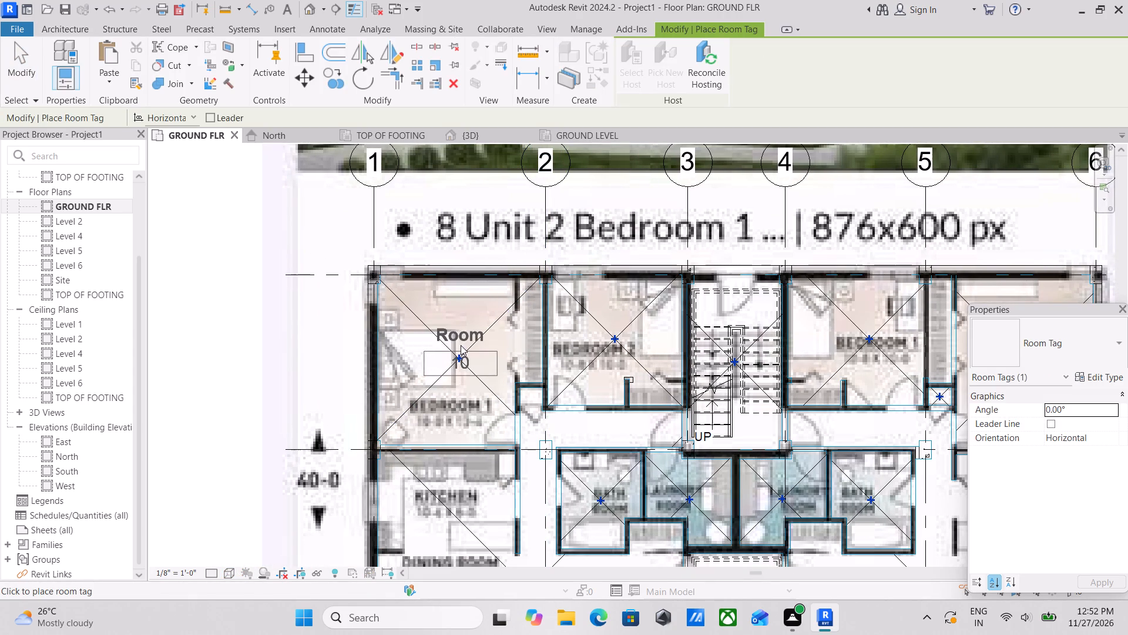
{"action": "left_click", "coordinate": [459, 345]}
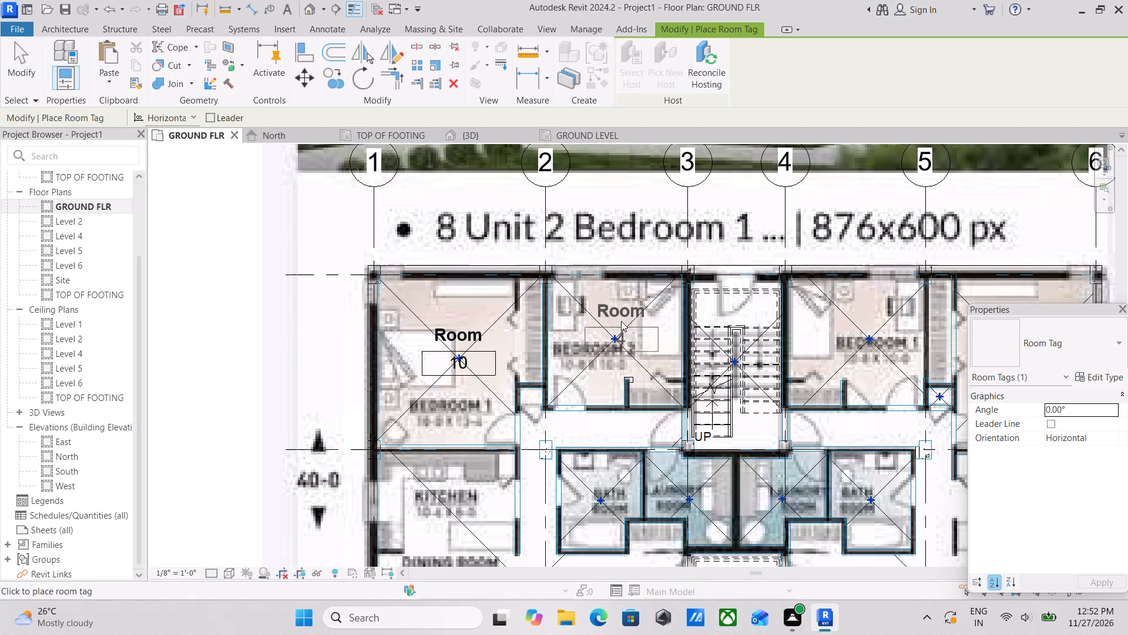
{"action": "left_click", "coordinate": [617, 323]}
{"action": "middle_click_drag", "start_coordinate": [686, 352], "coordinate": [552, 359]}
{"action": "scroll", "coordinate": [551, 359], "scroll_direction": "up", "scroll_amount": 1}
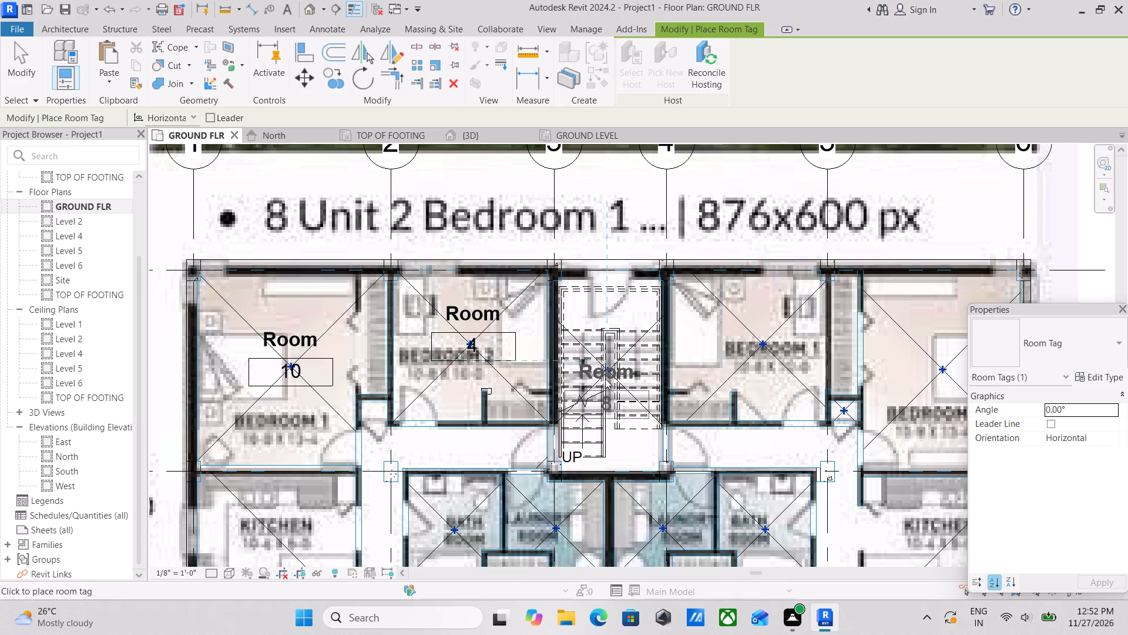
{"action": "left_click", "coordinate": [607, 355]}
{"action": "middle_click_drag", "start_coordinate": [719, 323], "coordinate": [616, 384]}
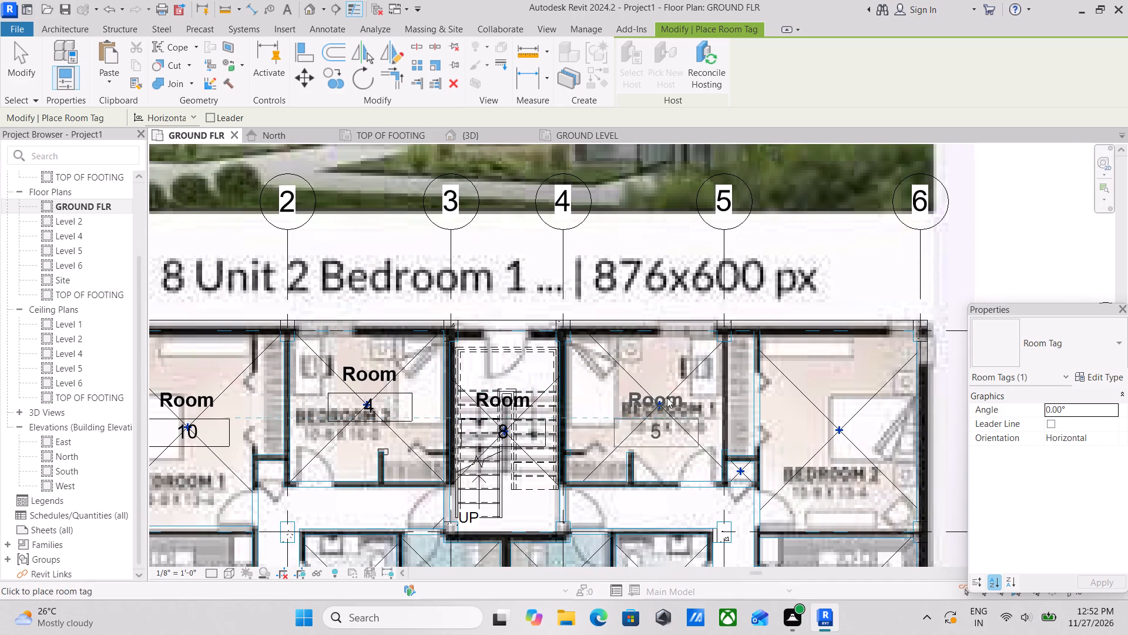
{"action": "left_click", "coordinate": [664, 384]}
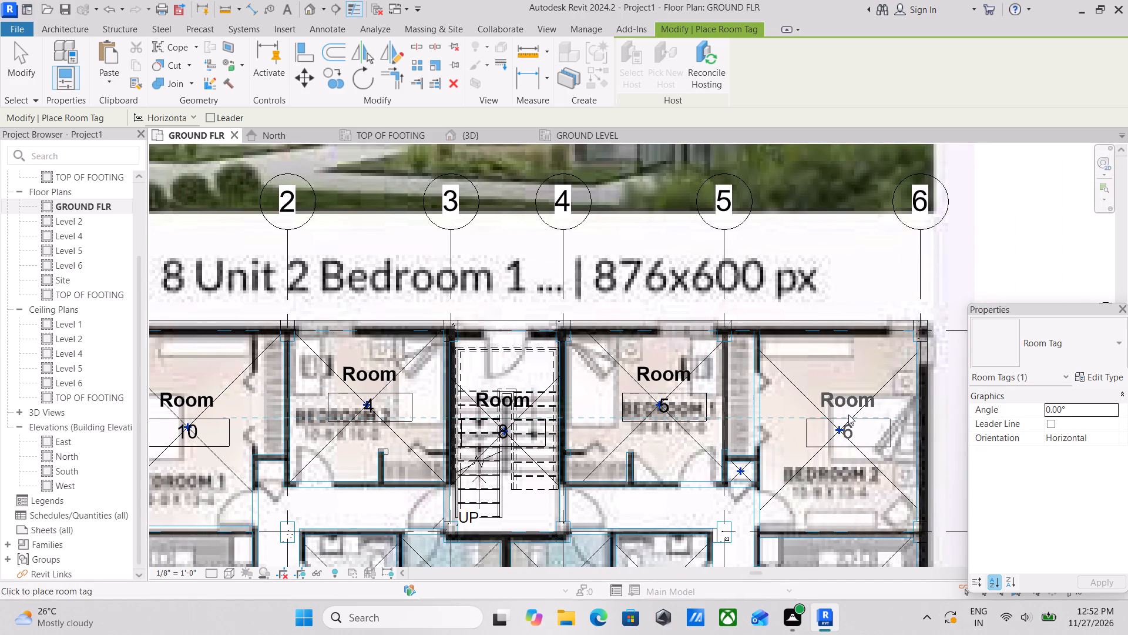
{"action": "left_click", "coordinate": [848, 415]}
Tag the west living/dining area, the lower staircase and the east living/dining area with room tags.
{"action": "middle_click_drag", "start_coordinate": [707, 422], "coordinate": [740, 283]}
{"action": "middle_click_drag", "start_coordinate": [378, 369], "coordinate": [660, 256]}
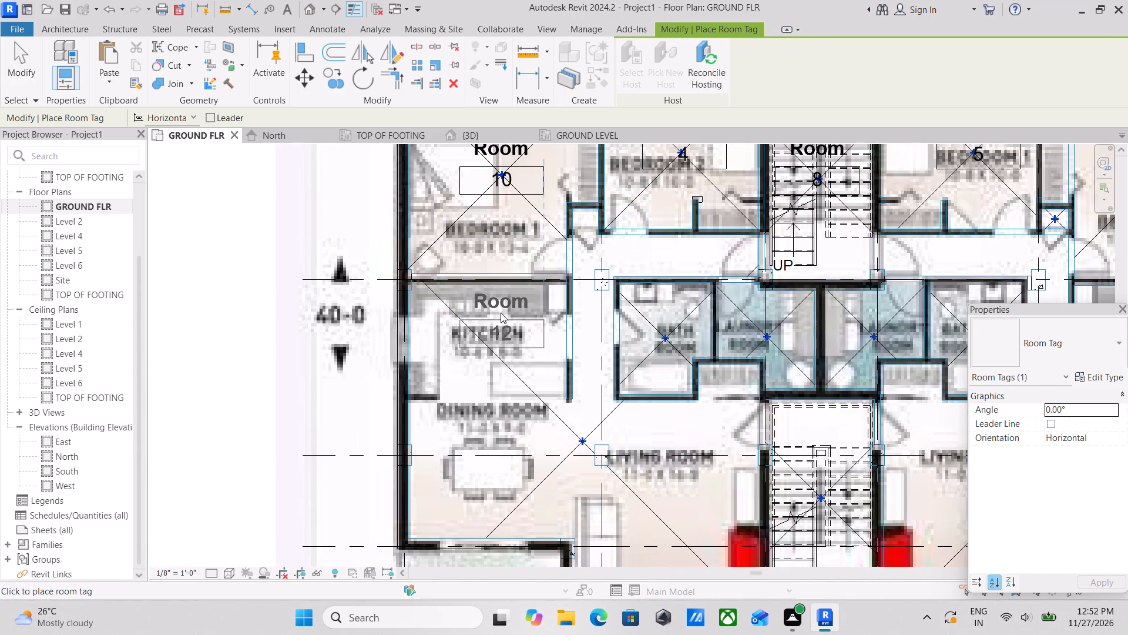
{"action": "scroll", "coordinate": [539, 459], "scroll_direction": "down", "scroll_amount": 1}
{"action": "middle_click_drag", "start_coordinate": [539, 459], "coordinate": [445, 356]}
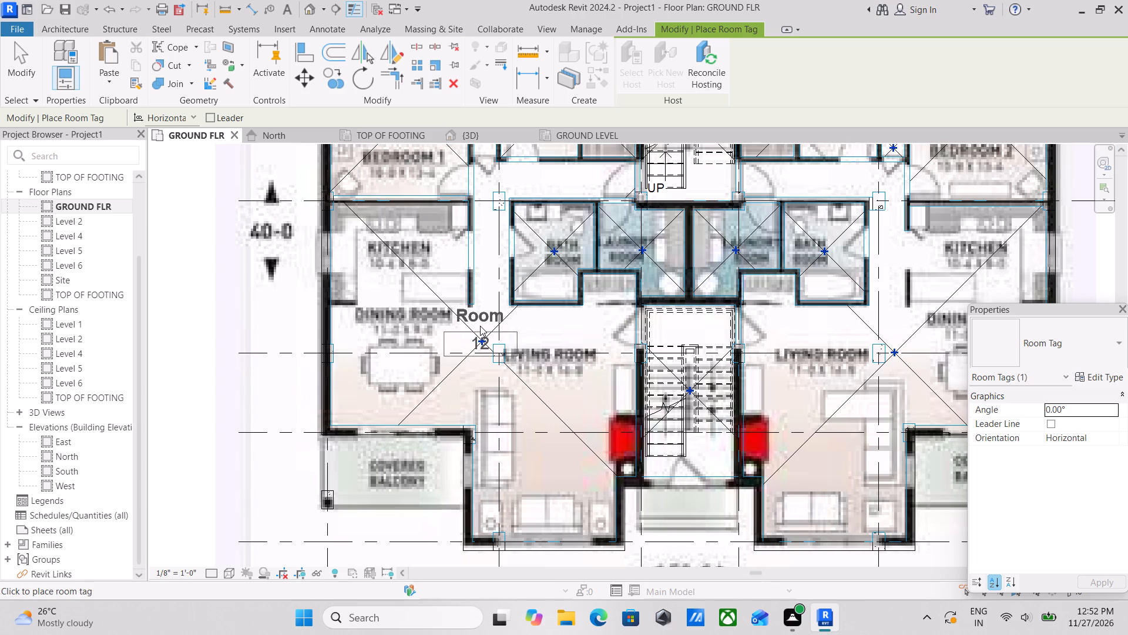
{"action": "left_click", "coordinate": [480, 326]}
{"action": "middle_click_drag", "start_coordinate": [575, 402], "coordinate": [474, 386]}
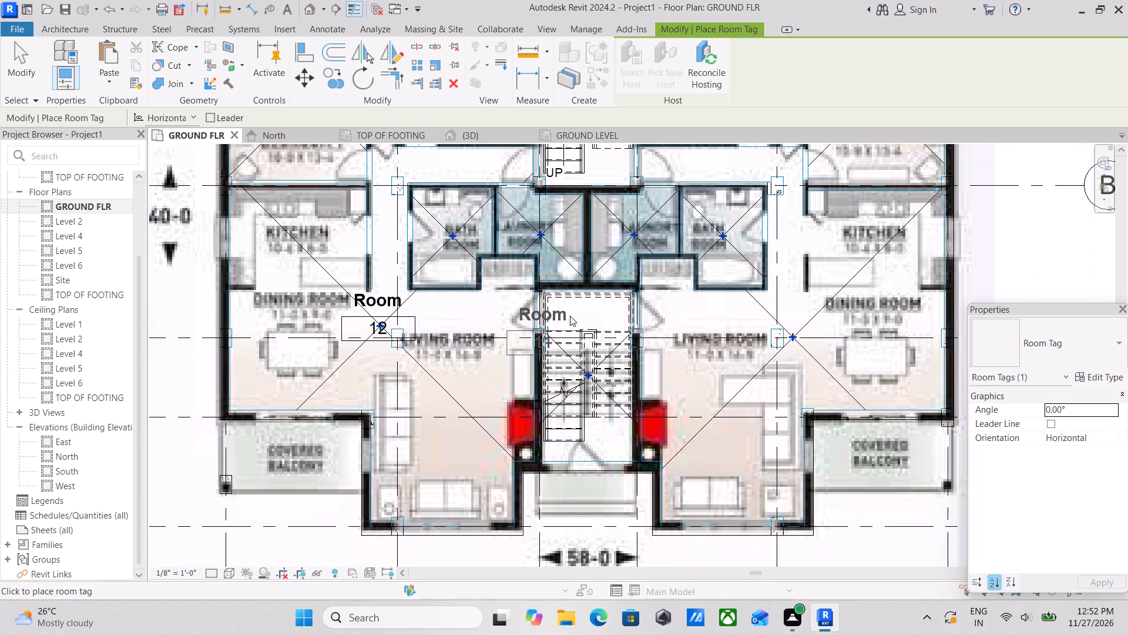
{"action": "scroll", "coordinate": [583, 356], "scroll_direction": "up", "scroll_amount": 2}
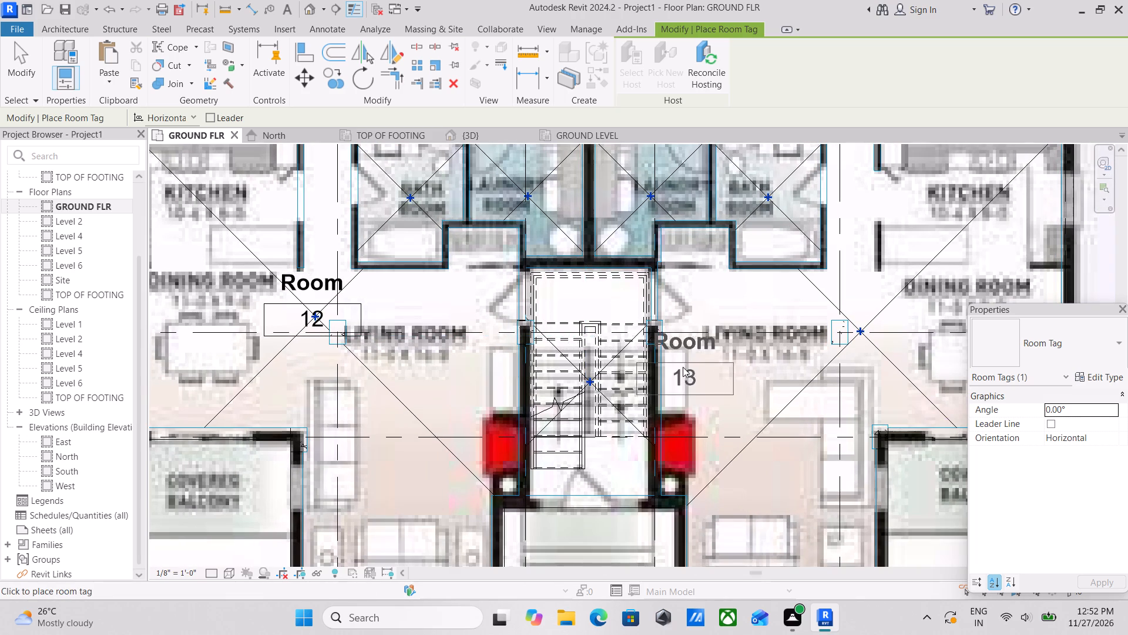
{"action": "scroll", "coordinate": [602, 362], "scroll_direction": "down", "scroll_amount": 1}
{"action": "middle_click_drag", "start_coordinate": [602, 362], "coordinate": [579, 410]}
{"action": "left_click", "coordinate": [570, 411]}
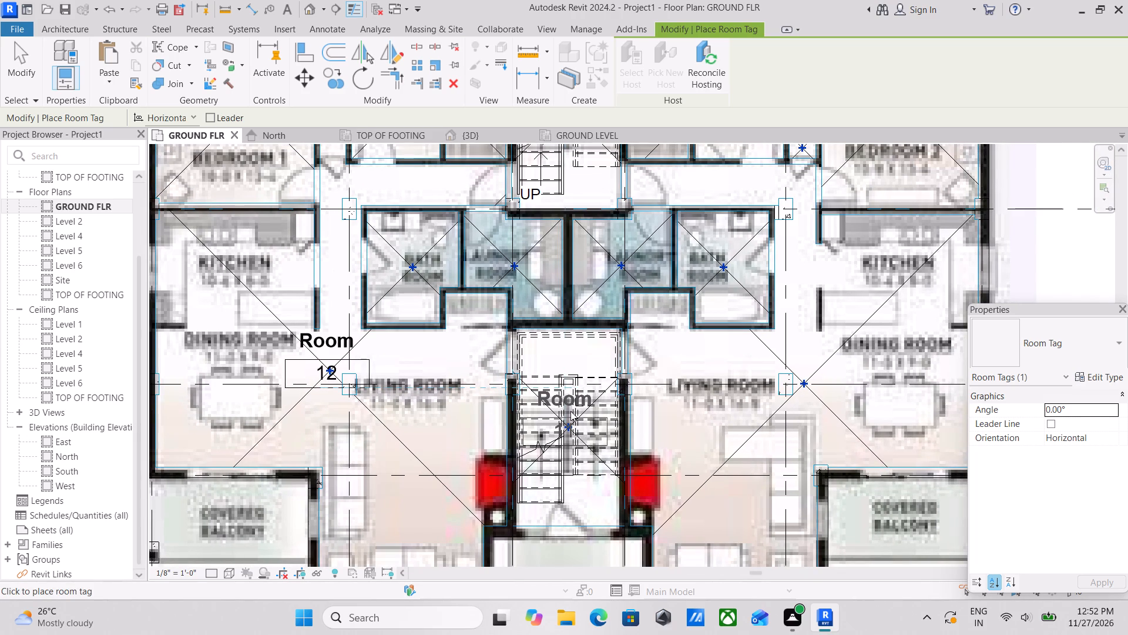
{"action": "middle_click_drag", "start_coordinate": [655, 377], "coordinate": [475, 370]}
{"action": "scroll", "coordinate": [644, 363], "scroll_direction": "down", "scroll_amount": 2}
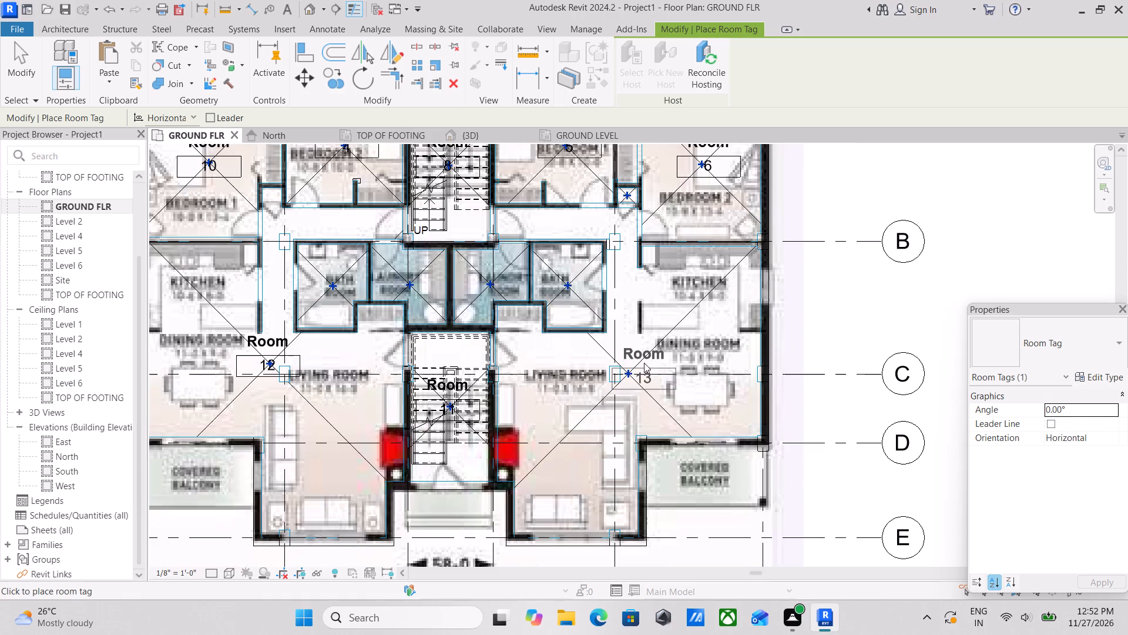
{"action": "left_click", "coordinate": [634, 360]}
Place an additional room tag just above the small closet between the east unit's Bedroom 1 and Bedroom 2.
{"action": "middle_click_drag", "start_coordinate": [680, 397], "coordinate": [695, 529]}
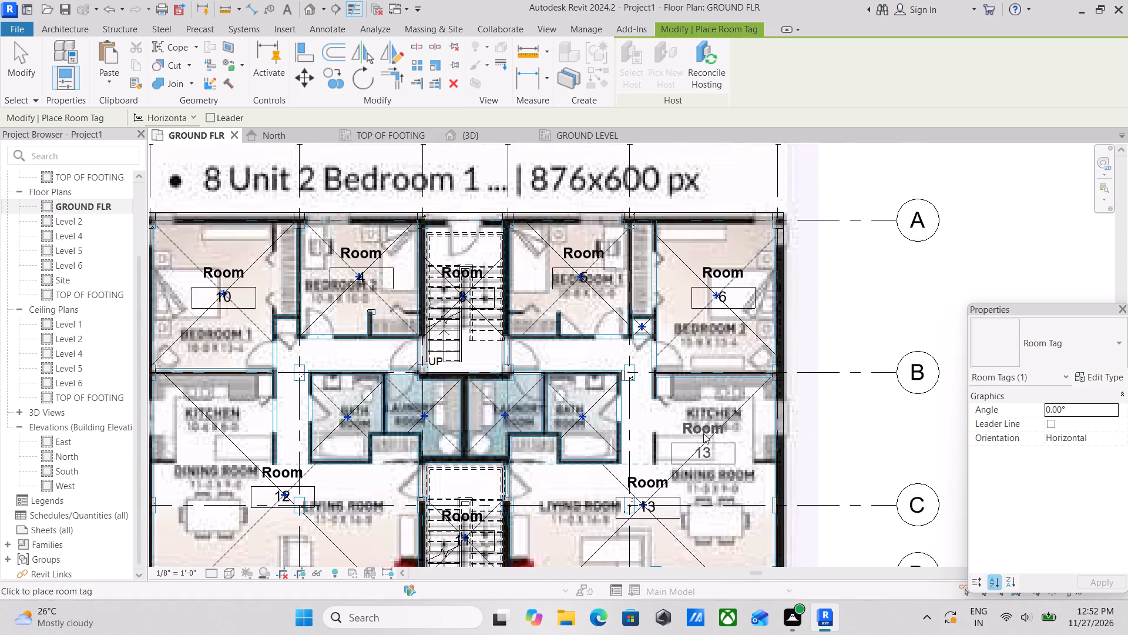
{"action": "middle_click_drag", "start_coordinate": [706, 446], "coordinate": [726, 524]}
{"action": "scroll", "coordinate": [702, 413], "scroll_direction": "up", "scroll_amount": 6}
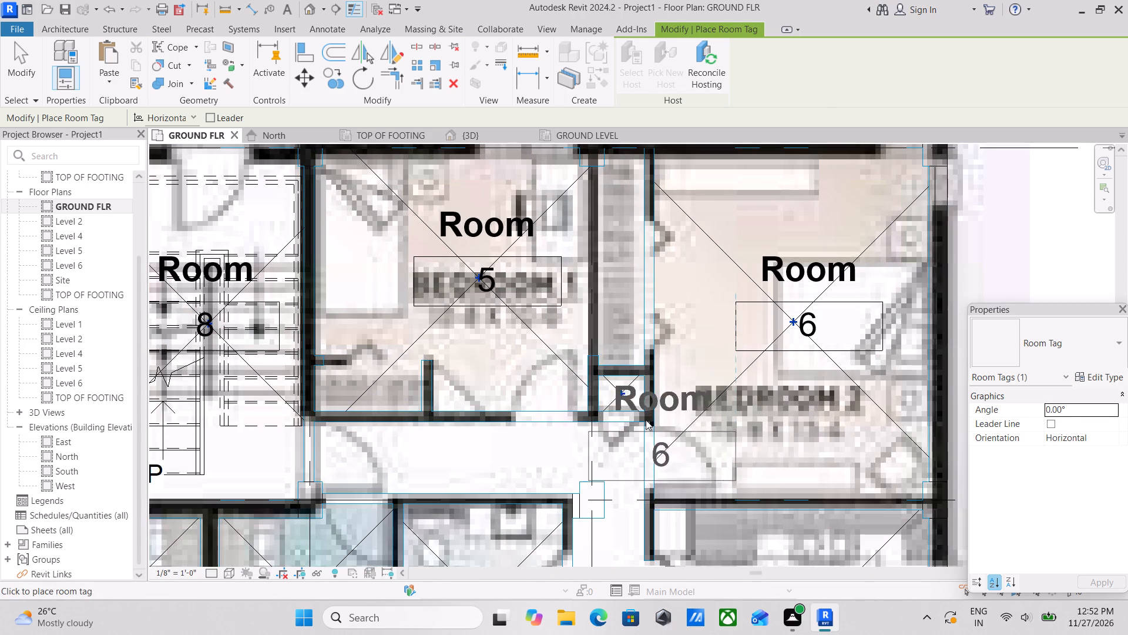
{"action": "middle_click_drag", "start_coordinate": [446, 434], "coordinate": [636, 367]}
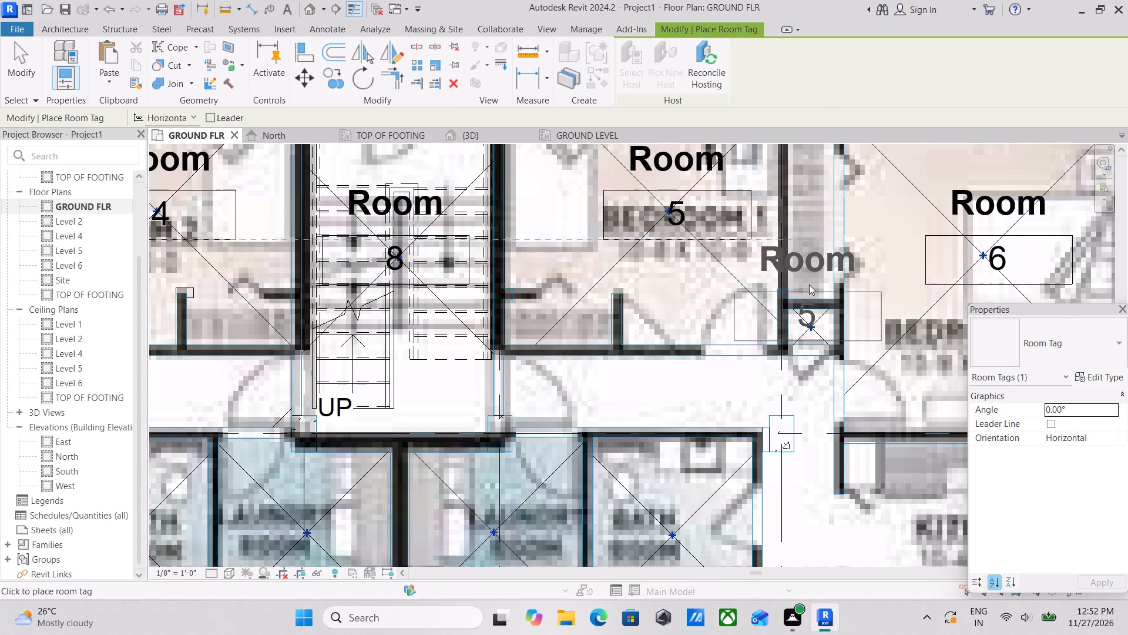
{"action": "left_click", "coordinate": [813, 291]}
Examine the room boundaries and tags around the hallways, bathrooms, laundry rooms, closets and kitchens of both units.
{"action": "scroll", "coordinate": [640, 412], "scroll_direction": "down", "scroll_amount": 2}
{"action": "middle_click_drag", "start_coordinate": [638, 412], "coordinate": [700, 421]}
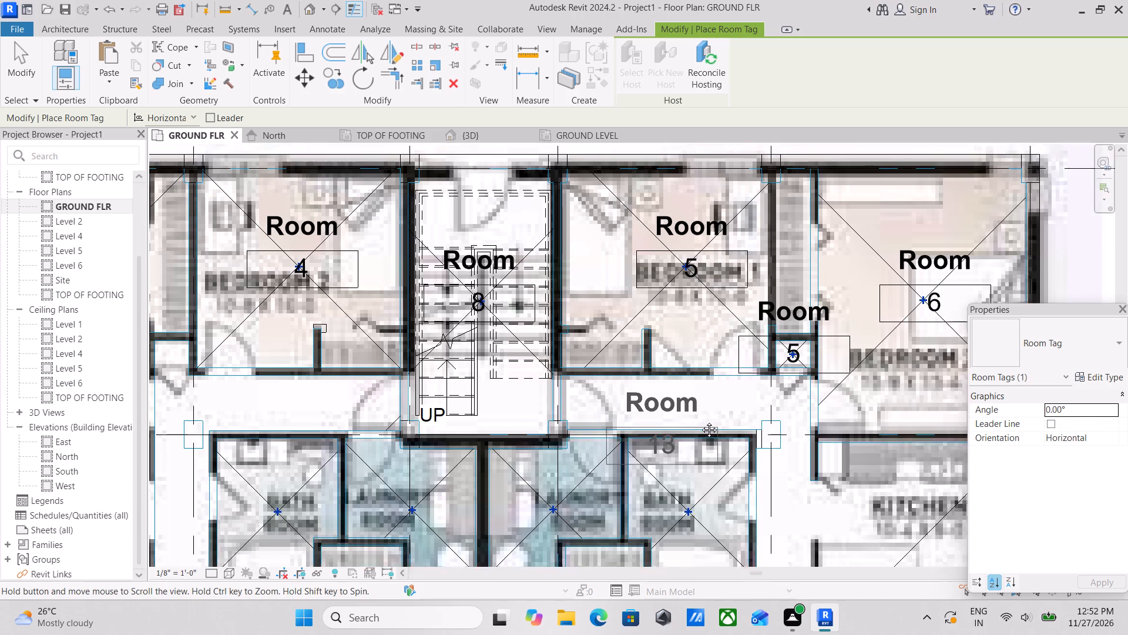
{"action": "middle_click_drag", "start_coordinate": [700, 421], "coordinate": [722, 419]}
{"action": "middle_click_drag", "start_coordinate": [547, 385], "coordinate": [698, 399]}
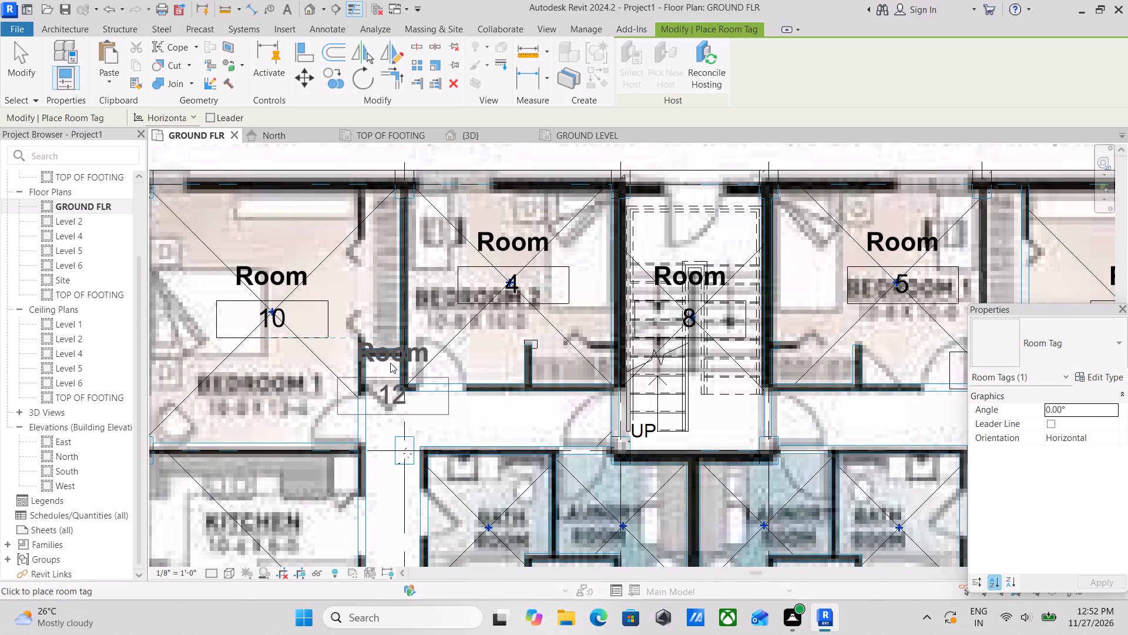
{"action": "scroll", "coordinate": [499, 362], "scroll_direction": "down", "scroll_amount": 4}
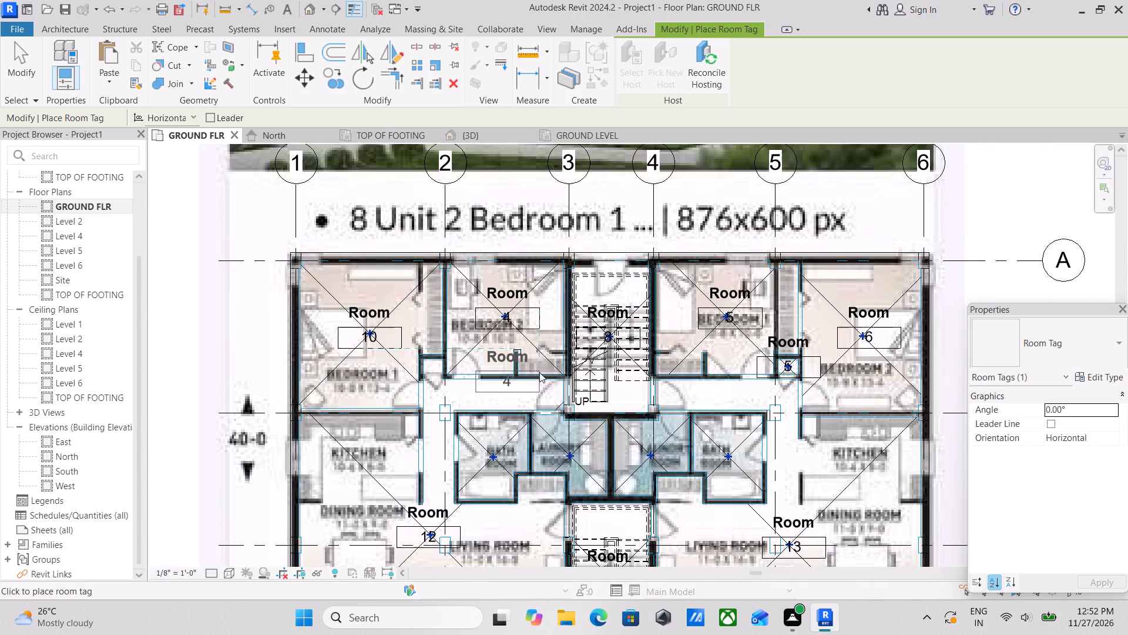
{"action": "scroll", "coordinate": [654, 354], "scroll_direction": "down", "scroll_amount": 3}
{"action": "middle_click_drag", "start_coordinate": [601, 416], "coordinate": [624, 323]}
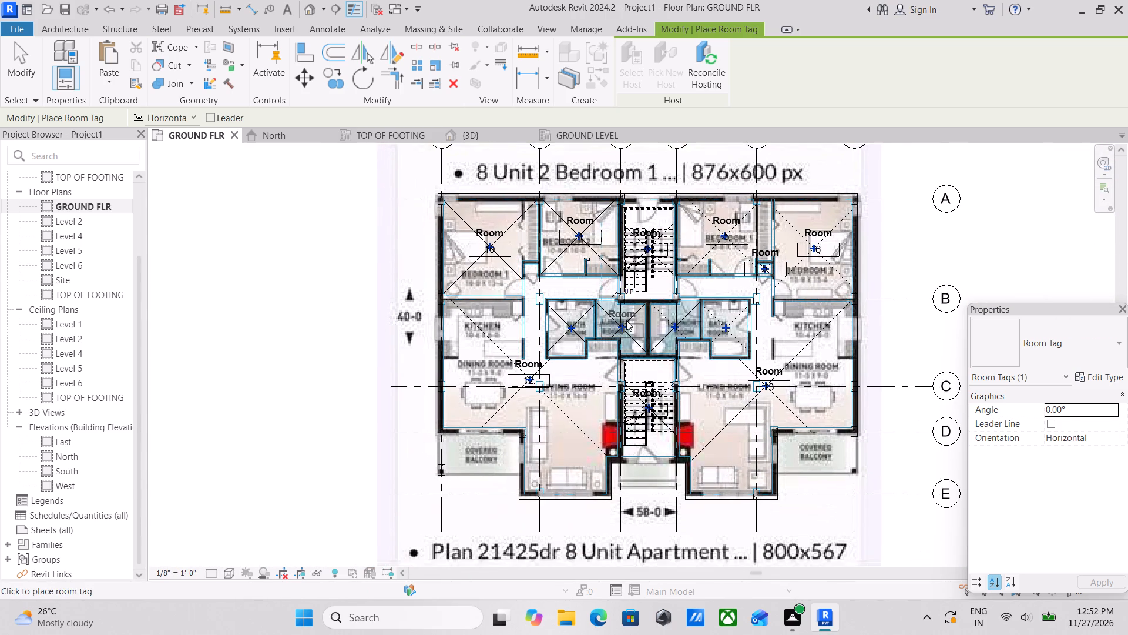
{"action": "scroll", "coordinate": [741, 369], "scroll_direction": "up", "scroll_amount": 2}
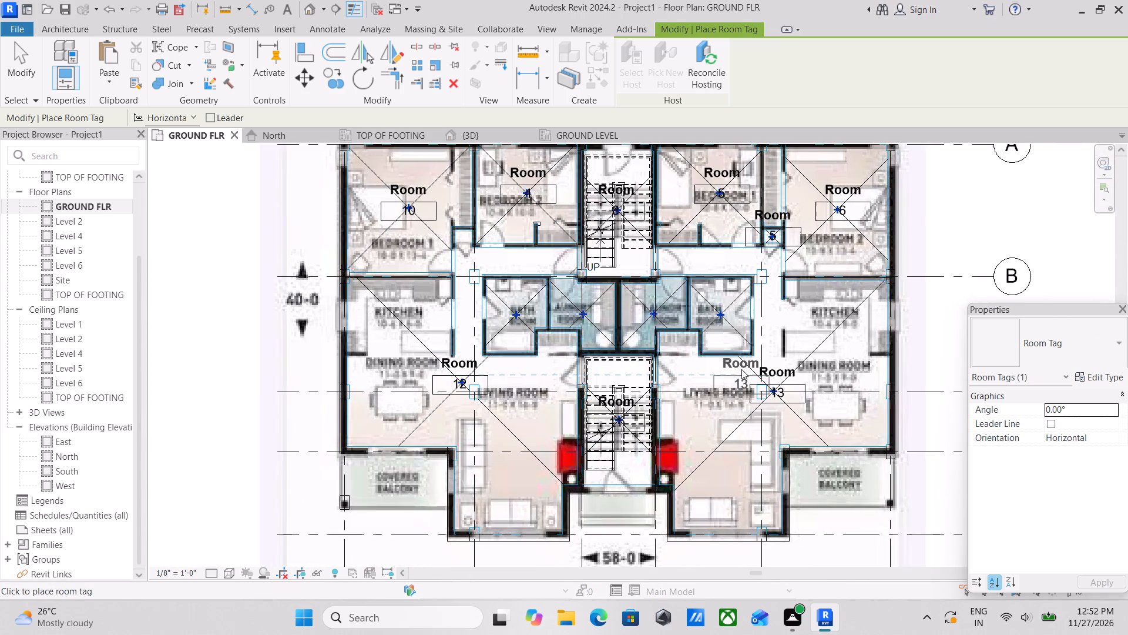
{"action": "middle_click_drag", "start_coordinate": [741, 369], "coordinate": [681, 538]}
{"action": "scroll", "coordinate": [713, 533], "scroll_direction": "up", "scroll_amount": 2}
{"action": "scroll", "coordinate": [784, 433], "scroll_direction": "up", "scroll_amount": 2}
{"action": "scroll", "coordinate": [685, 453], "scroll_direction": "down", "scroll_amount": 1}
{"action": "middle_click_drag", "start_coordinate": [684, 453], "coordinate": [676, 423]}
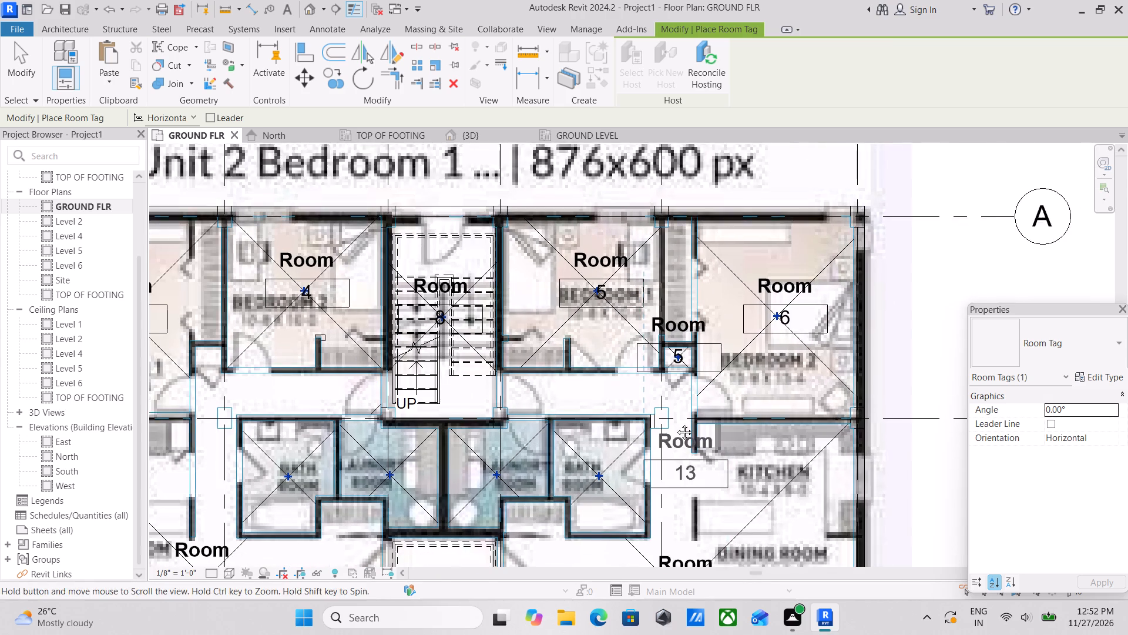
{"action": "middle_click_drag", "start_coordinate": [676, 423], "coordinate": [676, 352]}
{"action": "scroll", "coordinate": [684, 406], "scroll_direction": "up", "scroll_amount": 2}
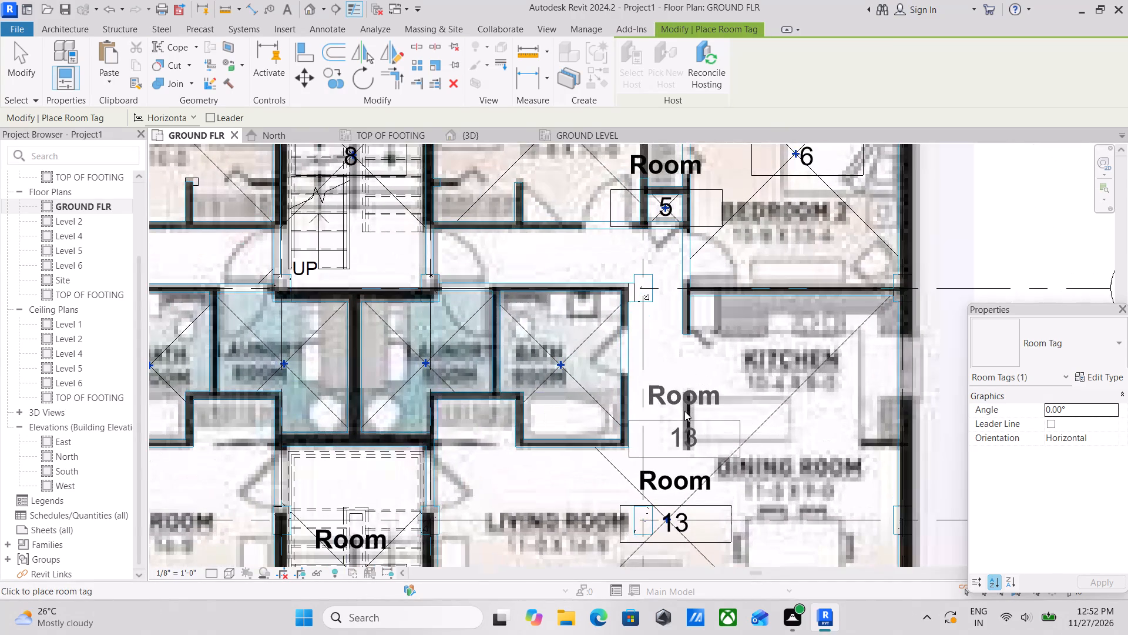
{"action": "scroll", "coordinate": [684, 411], "scroll_direction": "down", "scroll_amount": 2}
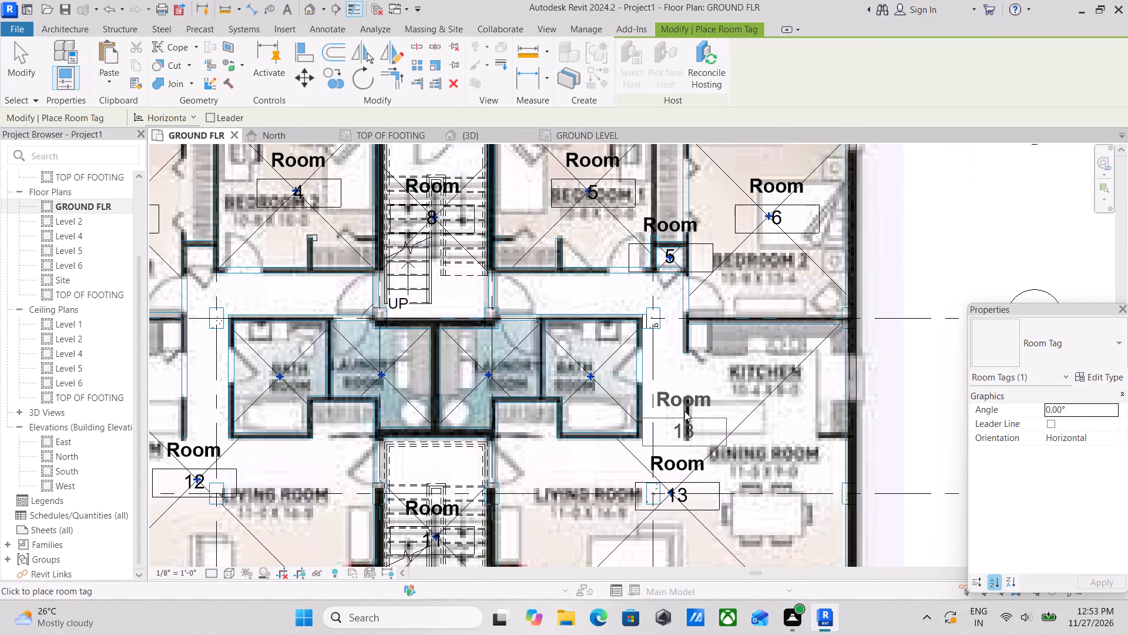
Switch the floor plan's visual style to Shaded and leave room tag placement.
{"action": "scroll", "coordinate": [684, 411], "scroll_direction": "up", "scroll_amount": 1}
{"action": "left_click", "coordinate": [228, 569]}
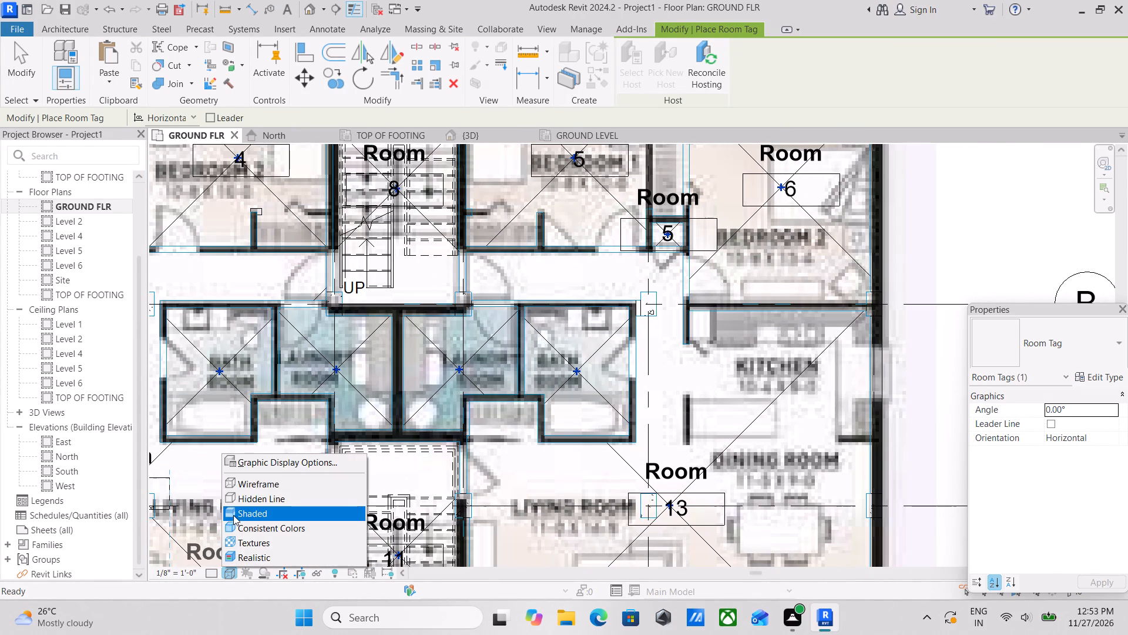
{"action": "left_click", "coordinate": [233, 515]}
{"action": "key", "text": "Escape"}
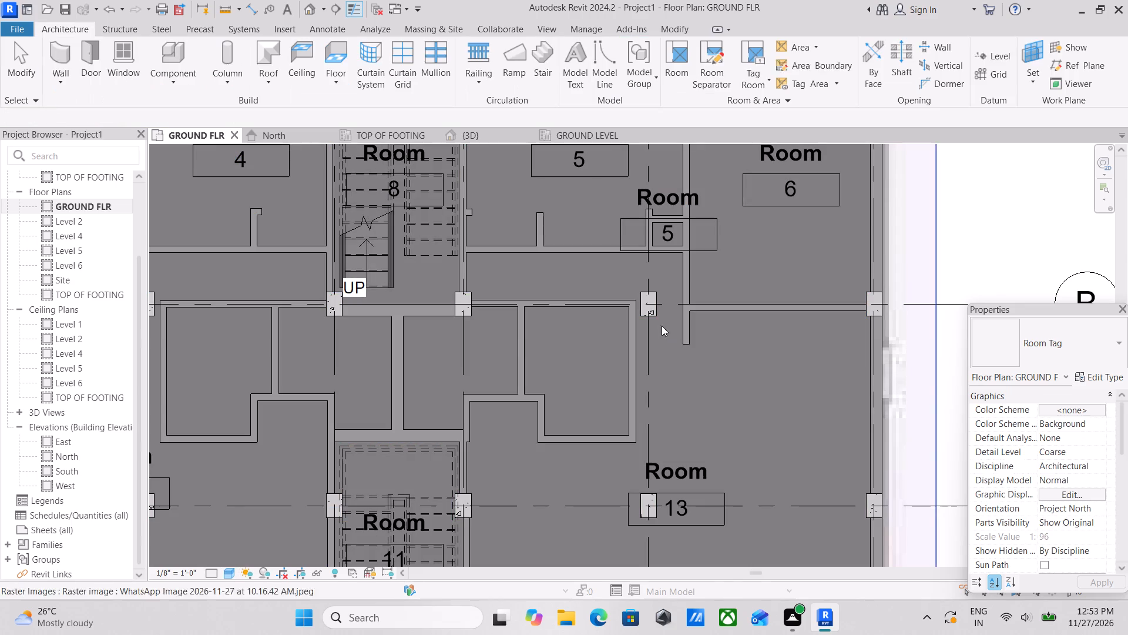
Lengthen the interior wall stub beside the east unit's kitchen southward, ending about 4'-6" north of the bathroom's south wall.
{"action": "scroll", "coordinate": [690, 345], "scroll_direction": "down", "scroll_amount": 2}
{"action": "scroll", "coordinate": [698, 328], "scroll_direction": "up", "scroll_amount": 3}
{"action": "key", "text": "Escape"}
{"action": "left_click", "coordinate": [688, 345]}
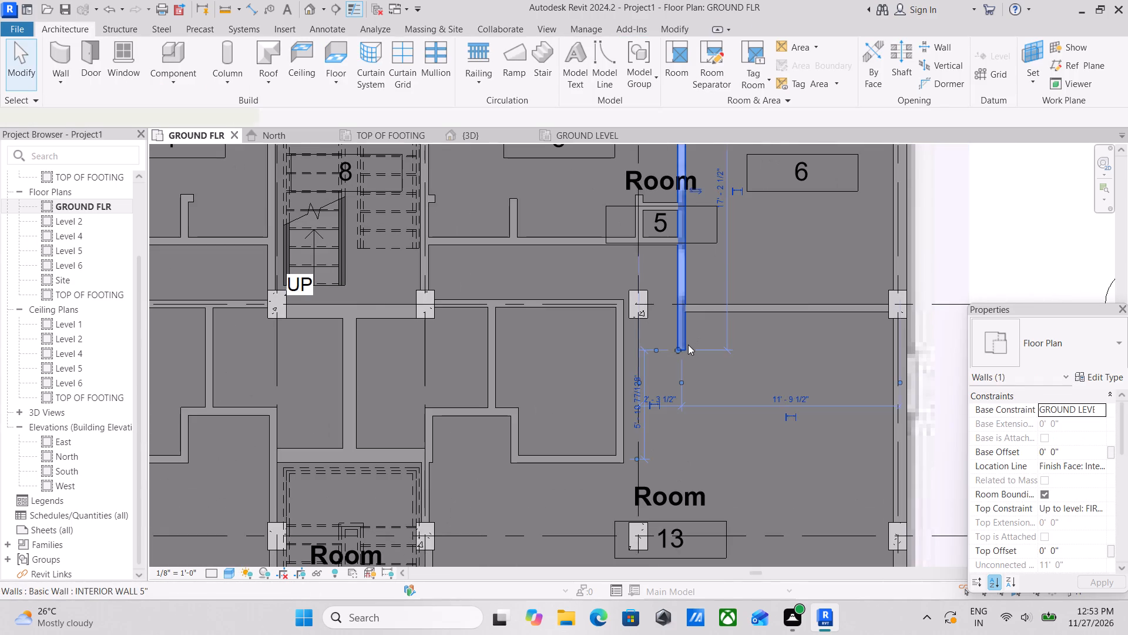
{"action": "scroll", "coordinate": [684, 355], "scroll_direction": "up", "scroll_amount": 3}
{"action": "left_click_drag", "start_coordinate": [673, 346], "coordinate": [672, 365]}
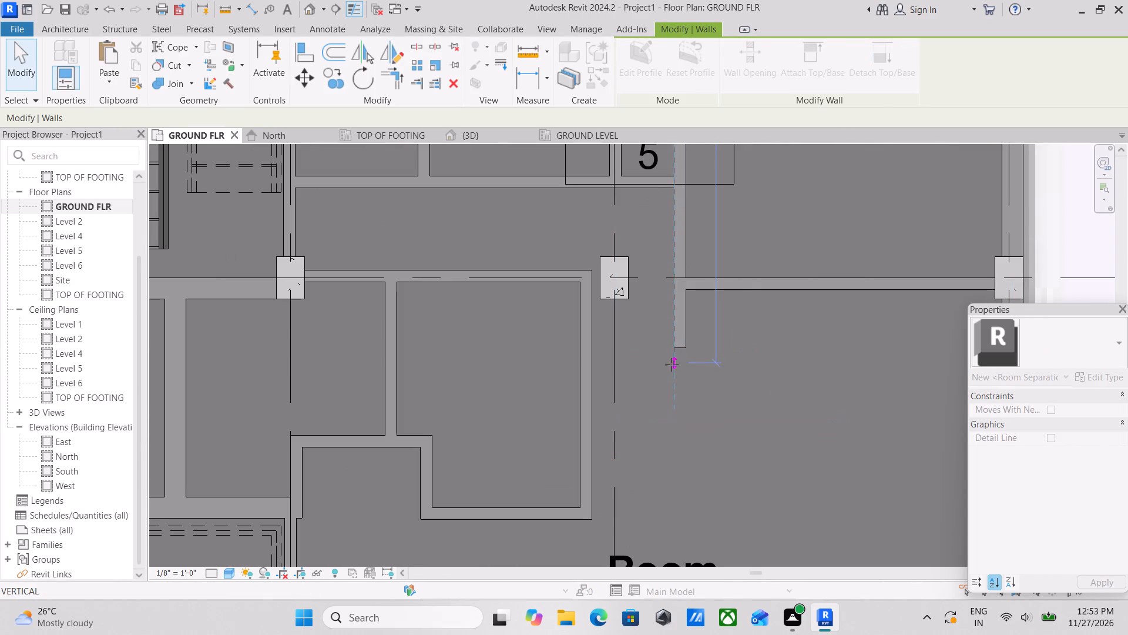
{"action": "left_click_drag", "start_coordinate": [672, 365], "coordinate": [672, 367]}
{"action": "scroll", "coordinate": [673, 372], "scroll_direction": "up", "scroll_amount": 2}
{"action": "key", "text": "Escape"}
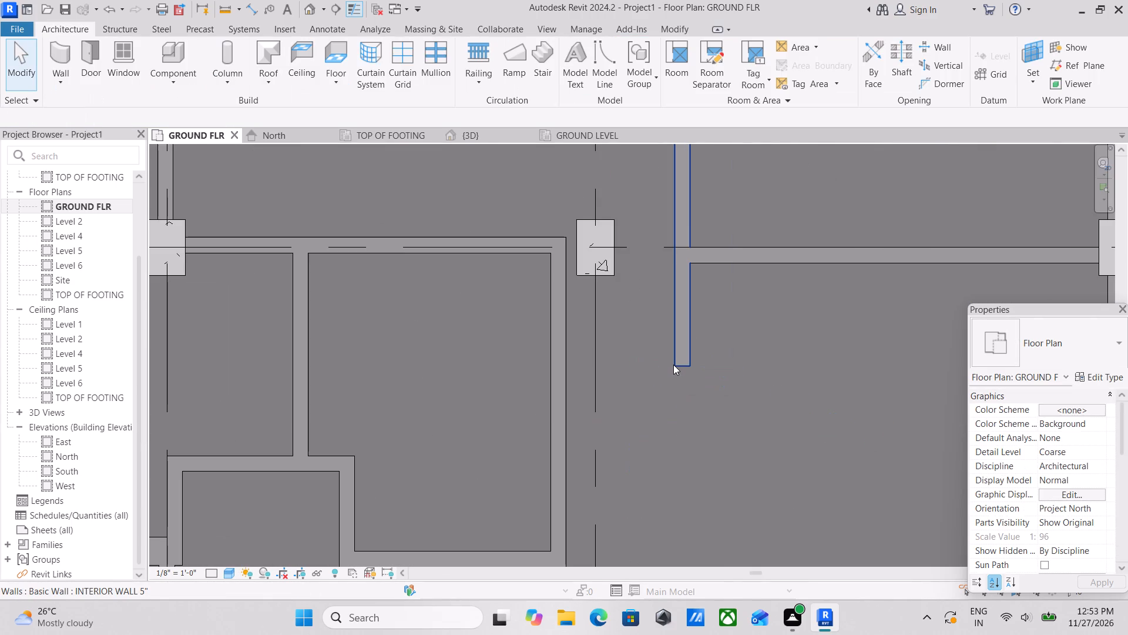
{"action": "left_click", "coordinate": [673, 365]}
{"action": "left_click_drag", "start_coordinate": [673, 365], "coordinate": [673, 390]}
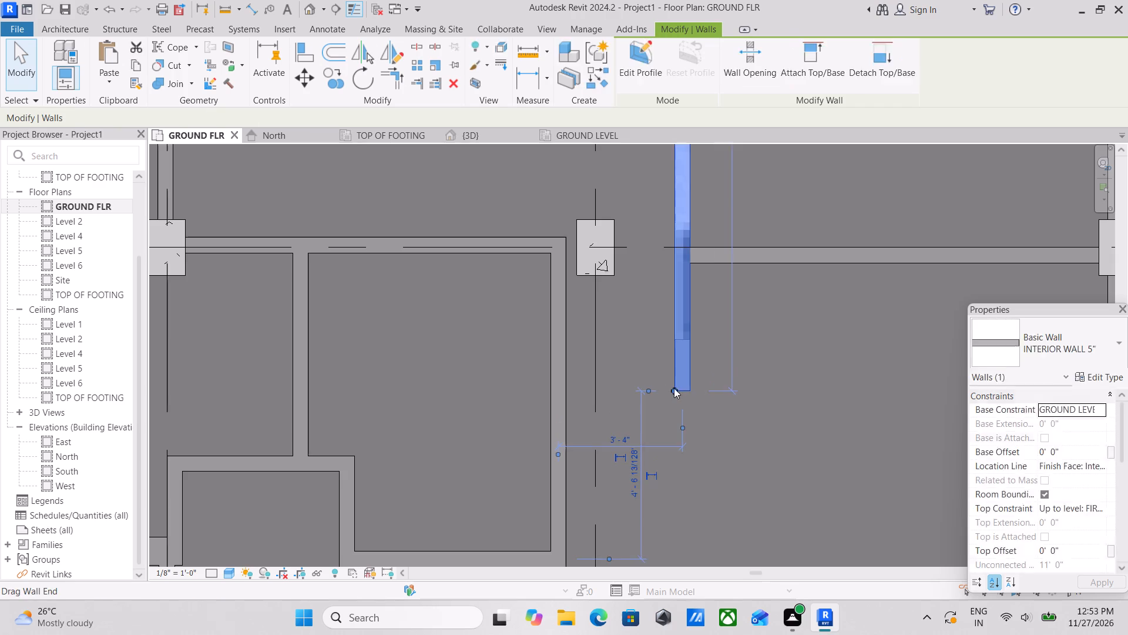
{"action": "key", "text": "Escape"}
{"action": "scroll", "coordinate": [674, 387], "scroll_direction": "down", "scroll_amount": 4}
{"action": "key", "text": "Escape"}
Tag the west bathroom, west laundry, east laundry and east bathroom with room tags, without leaders.
{"action": "scroll", "coordinate": [674, 387], "scroll_direction": "down", "scroll_amount": 3}
{"action": "scroll", "coordinate": [629, 436], "scroll_direction": "down", "scroll_amount": 3}
{"action": "scroll", "coordinate": [545, 427], "scroll_direction": "down", "scroll_amount": 1}
{"action": "middle_click_drag", "start_coordinate": [546, 416], "coordinate": [670, 356]}
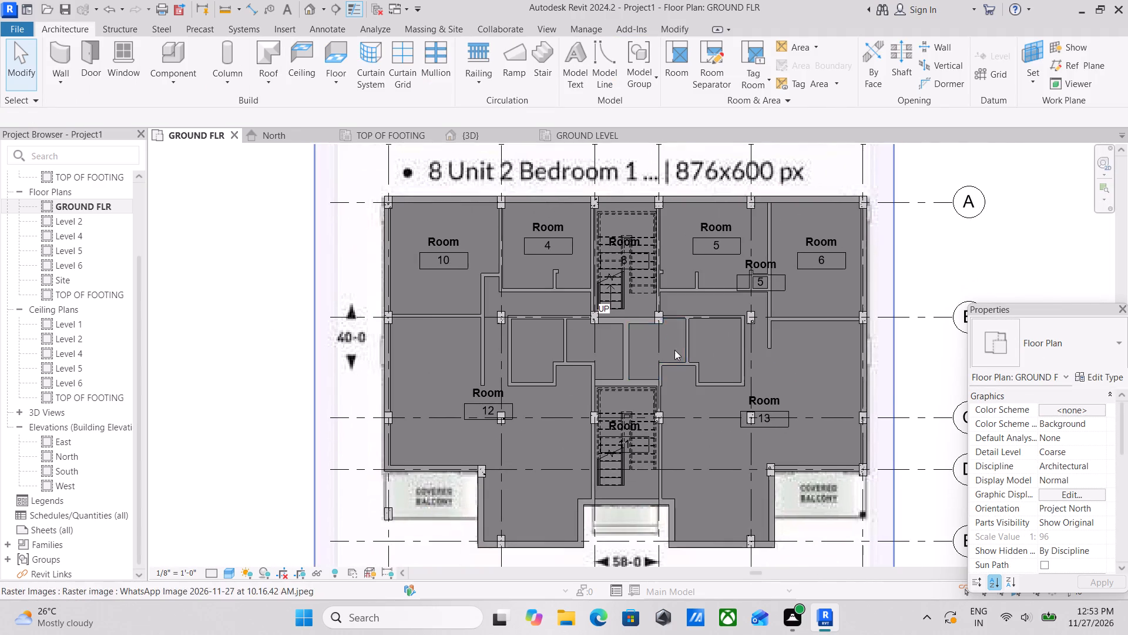
{"action": "scroll", "coordinate": [761, 272], "scroll_direction": "up", "scroll_amount": 1}
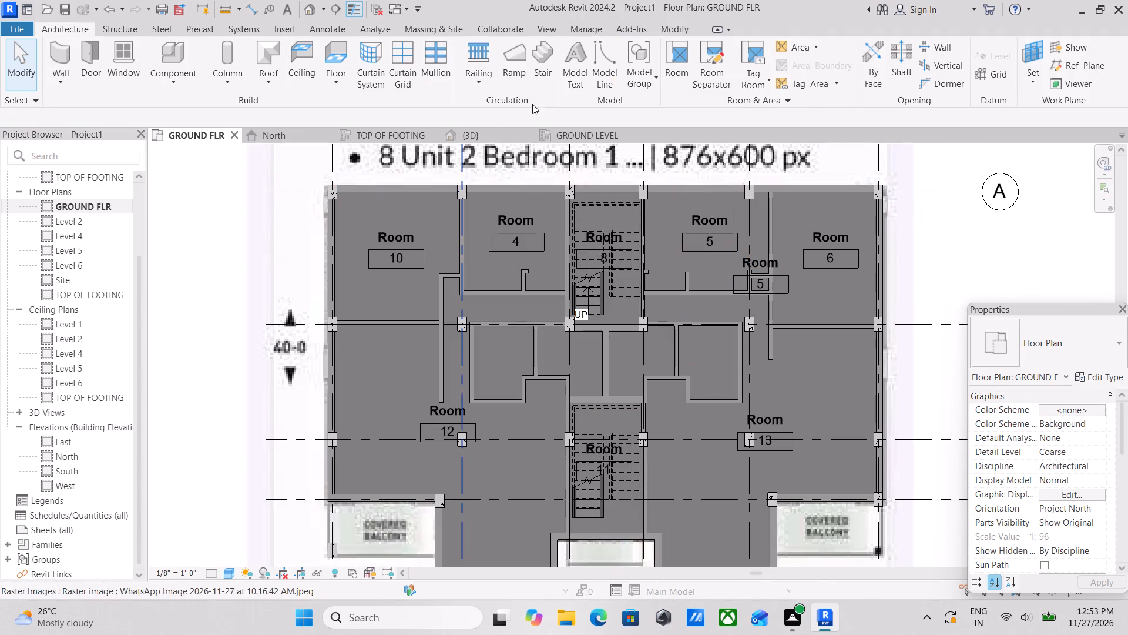
{"action": "left_click", "coordinate": [756, 66]}
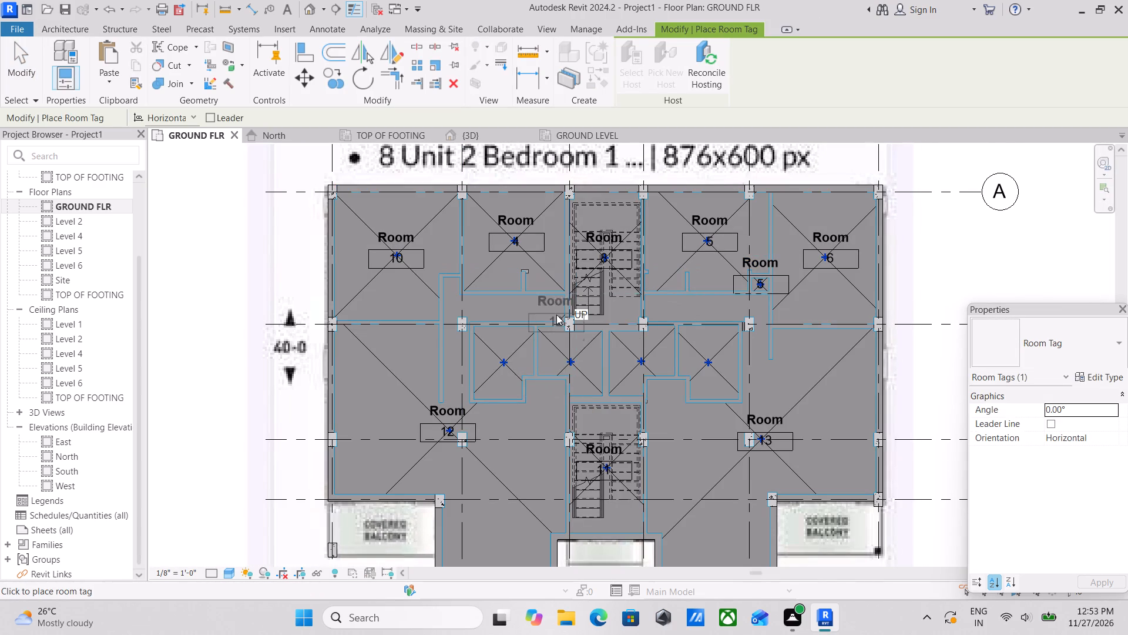
{"action": "scroll", "coordinate": [625, 321], "scroll_direction": "up", "scroll_amount": 3}
{"action": "scroll", "coordinate": [784, 258], "scroll_direction": "down", "scroll_amount": 1}
{"action": "middle_click_drag", "start_coordinate": [622, 400], "coordinate": [689, 383]}
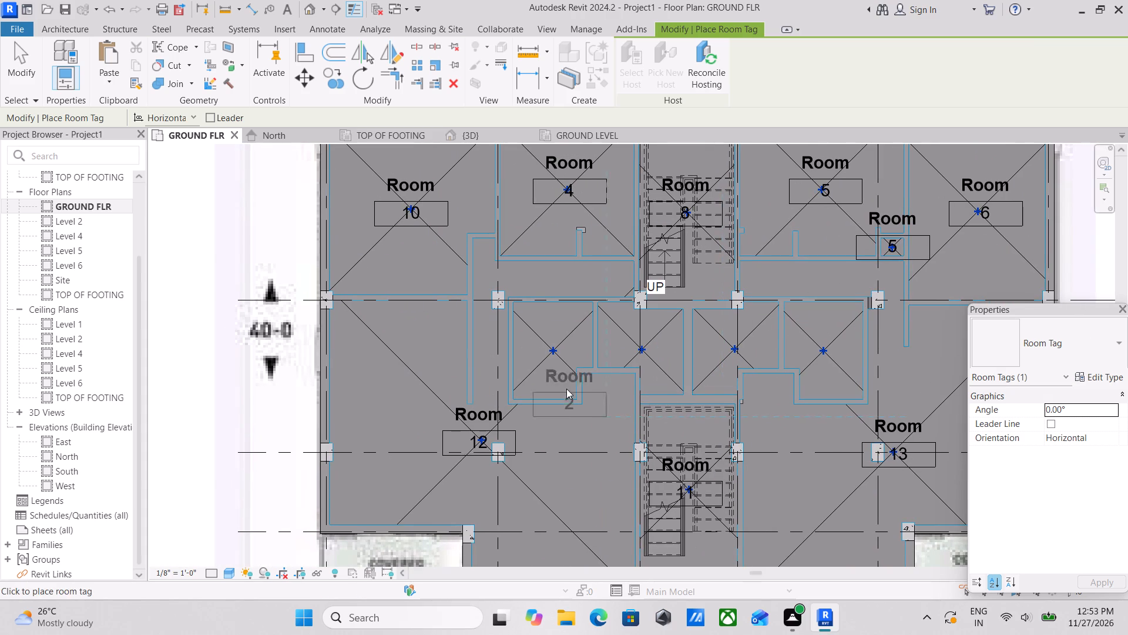
{"action": "middle_click_drag", "start_coordinate": [651, 342], "coordinate": [525, 369]}
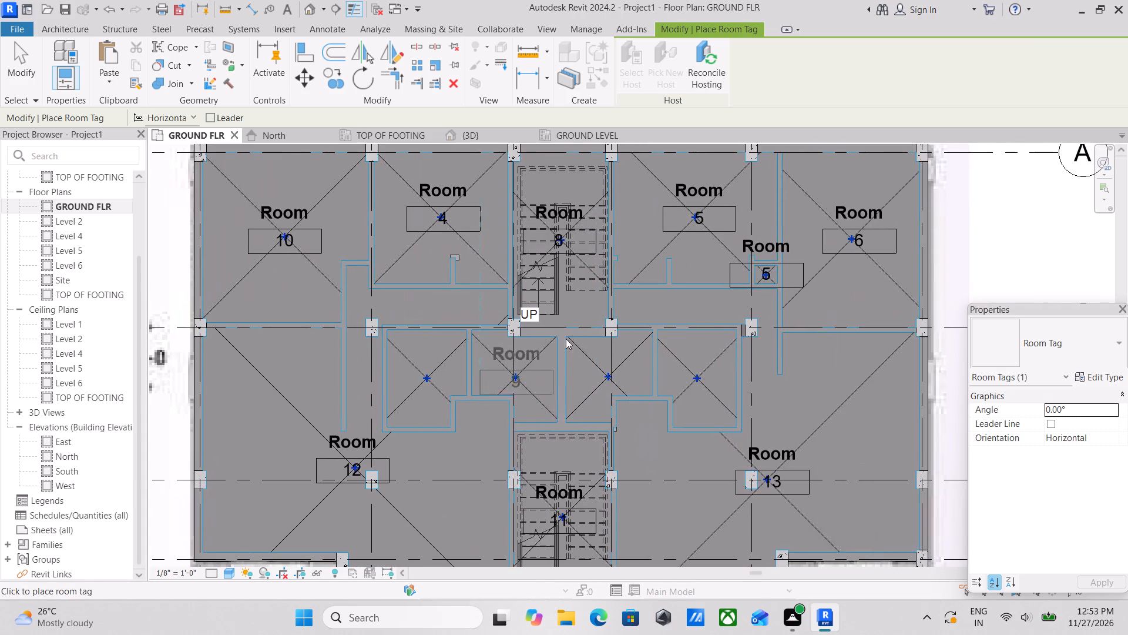
{"action": "middle_click_drag", "start_coordinate": [680, 324], "coordinate": [614, 397]}
{"action": "scroll", "coordinate": [575, 424], "scroll_direction": "down", "scroll_amount": 2}
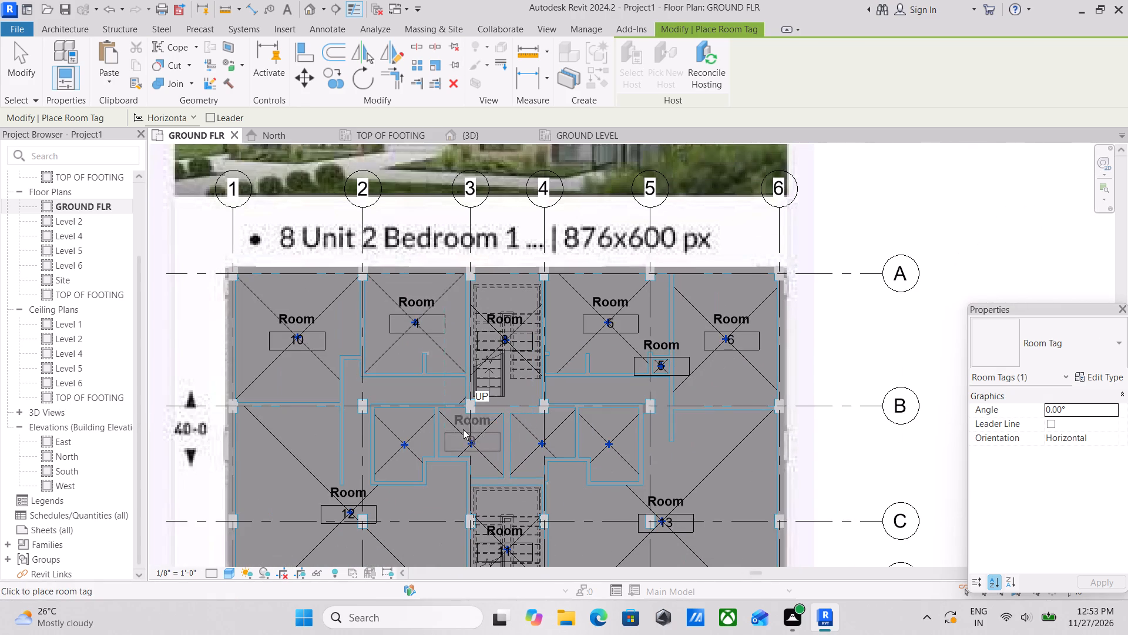
{"action": "middle_click_drag", "start_coordinate": [458, 430], "coordinate": [633, 345]}
{"action": "scroll", "coordinate": [565, 345], "scroll_direction": "up", "scroll_amount": 3}
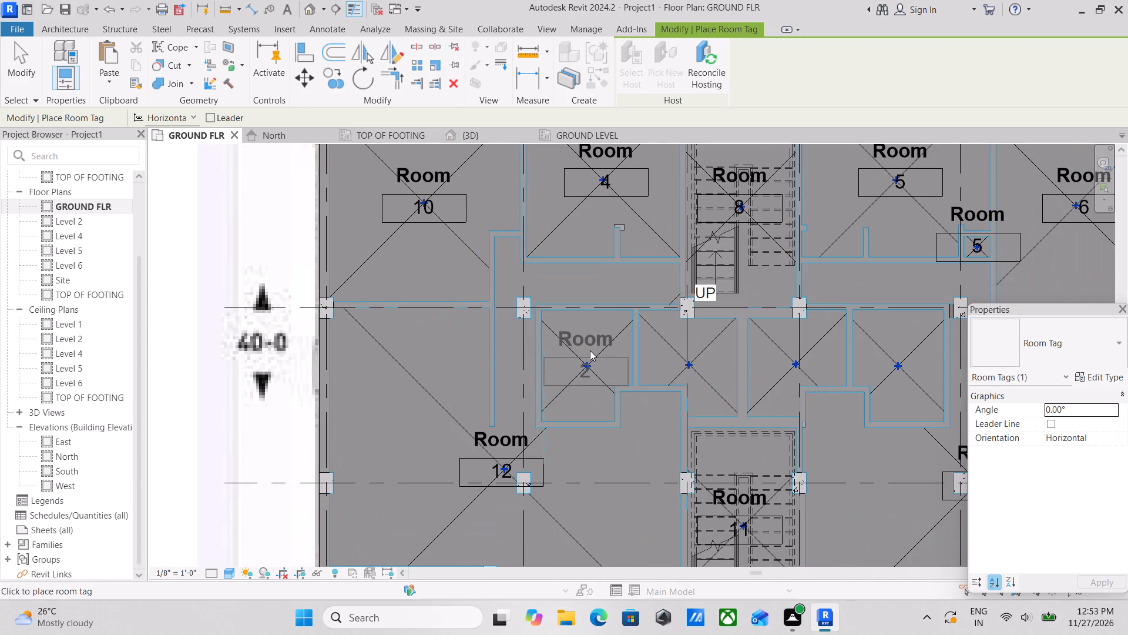
{"action": "scroll", "coordinate": [590, 350], "scroll_direction": "down", "scroll_amount": 2}
{"action": "middle_click_drag", "start_coordinate": [586, 366], "coordinate": [627, 375]}
{"action": "scroll", "coordinate": [634, 358], "scroll_direction": "up", "scroll_amount": 2}
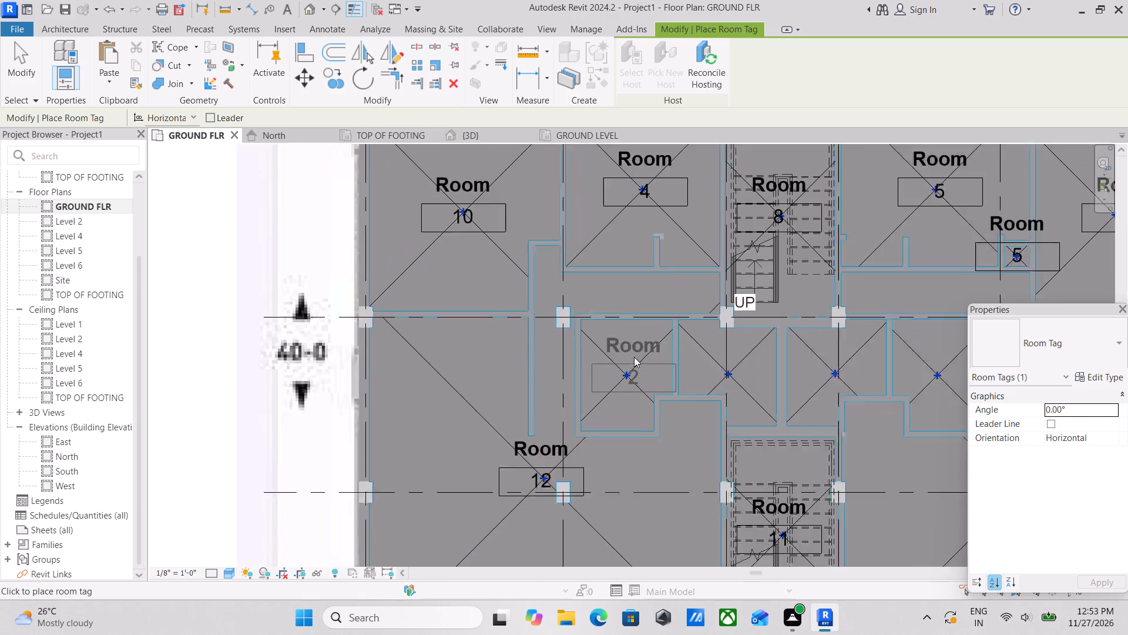
{"action": "scroll", "coordinate": [634, 357], "scroll_direction": "up", "scroll_amount": 1}
{"action": "left_click", "coordinate": [627, 358]}
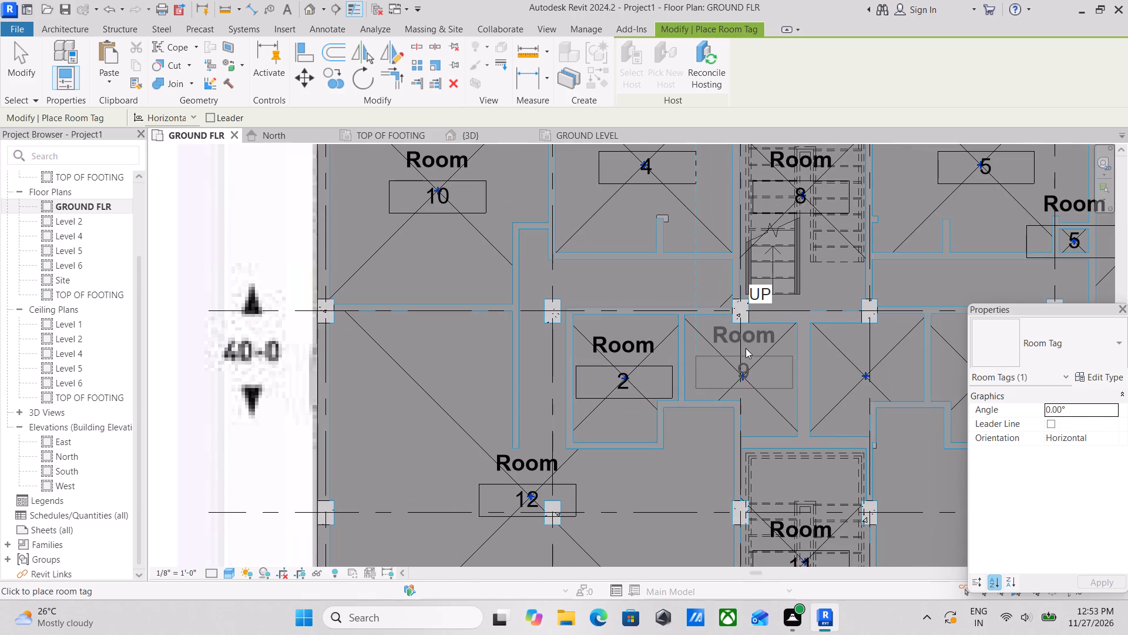
{"action": "left_click", "coordinate": [744, 352]}
{"action": "middle_click_drag", "start_coordinate": [768, 343], "coordinate": [607, 360]}
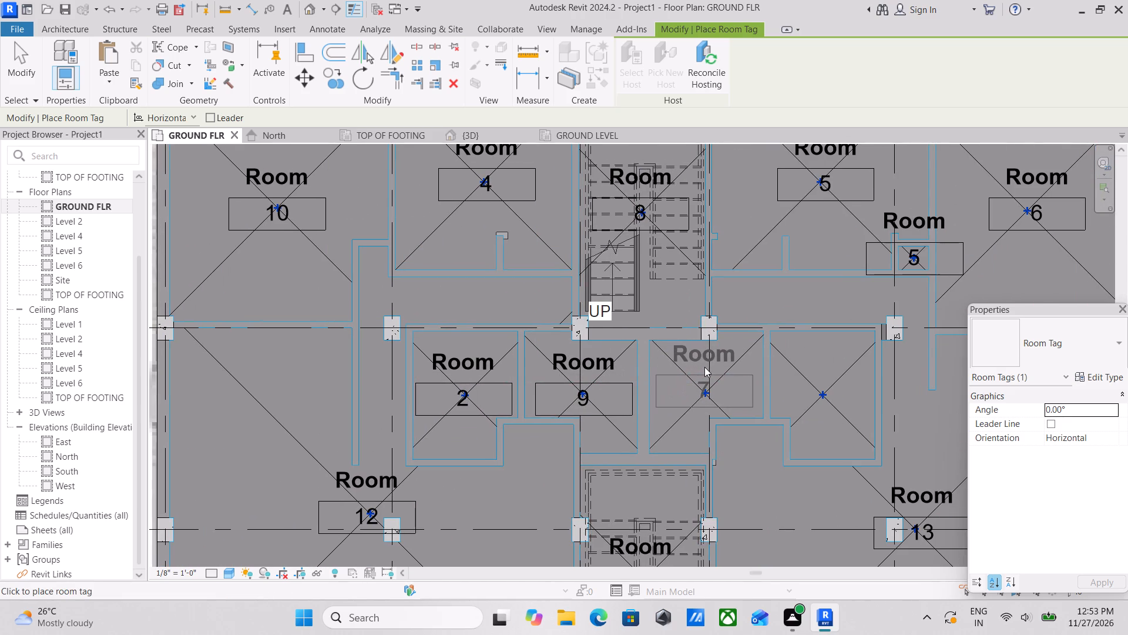
{"action": "left_click", "coordinate": [708, 365]}
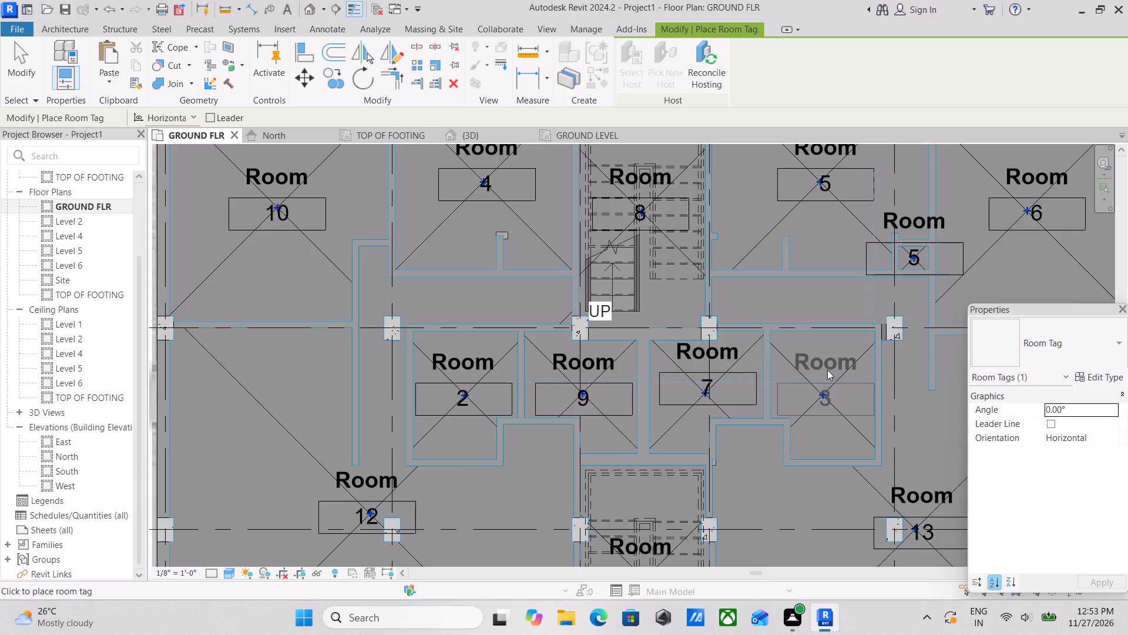
{"action": "left_click", "coordinate": [827, 370]}
Examine the room tags and boundaries across both units for spaces still lacking a tag, ending room tag placement.
{"action": "scroll", "coordinate": [827, 370], "scroll_direction": "down", "scroll_amount": 1}
{"action": "middle_click_drag", "start_coordinate": [827, 370], "coordinate": [572, 299]}
{"action": "scroll", "coordinate": [633, 319], "scroll_direction": "down", "scroll_amount": 2}
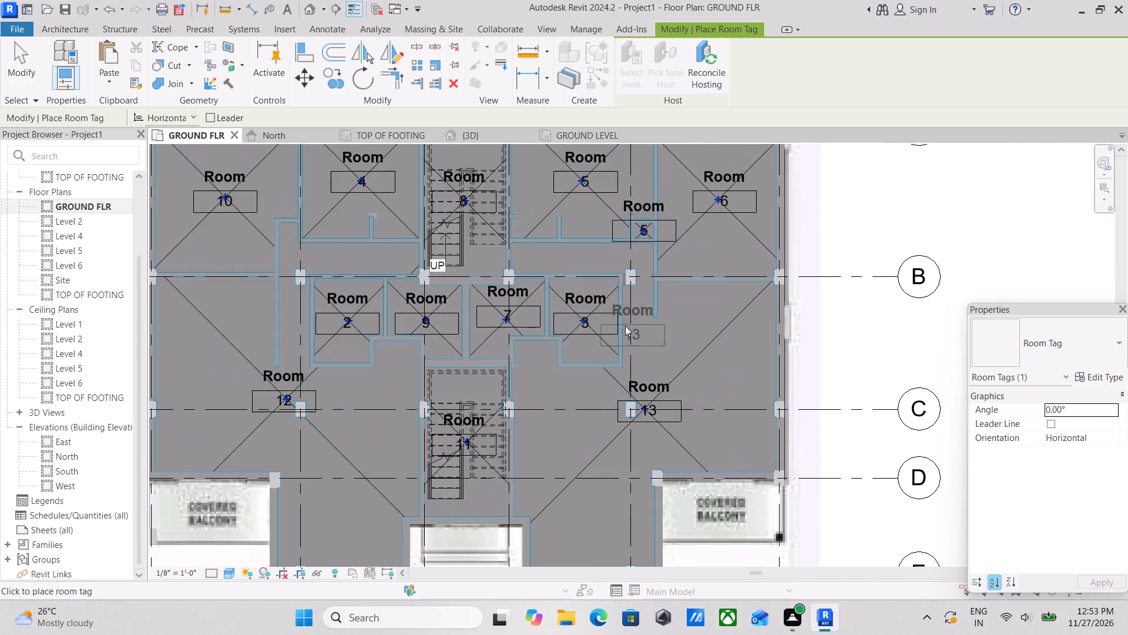
{"action": "scroll", "coordinate": [541, 395], "scroll_direction": "down", "scroll_amount": 1}
{"action": "middle_click_drag", "start_coordinate": [538, 393], "coordinate": [623, 321]}
{"action": "scroll", "coordinate": [553, 395], "scroll_direction": "up", "scroll_amount": 1}
{"action": "middle_click_drag", "start_coordinate": [457, 330], "coordinate": [513, 500]}
{"action": "middle_click_drag", "start_coordinate": [454, 338], "coordinate": [478, 416]}
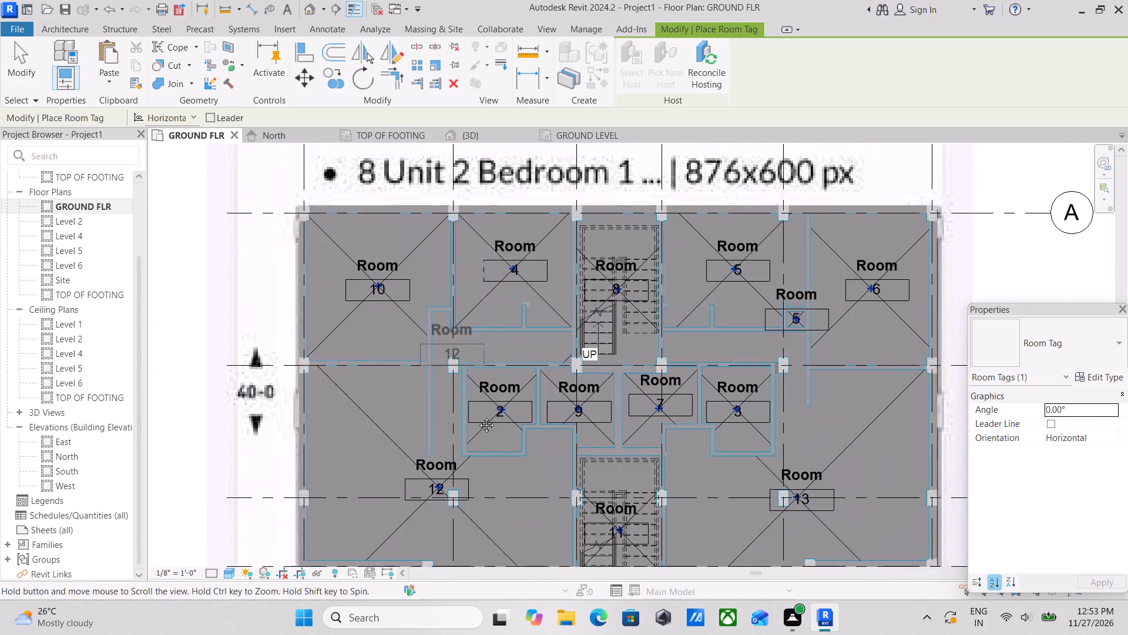
{"action": "middle_click_drag", "start_coordinate": [478, 416], "coordinate": [488, 439]}
{"action": "scroll", "coordinate": [597, 343], "scroll_direction": "up", "scroll_amount": 2}
{"action": "middle_click_drag", "start_coordinate": [703, 362], "coordinate": [260, 308]}
{"action": "scroll", "coordinate": [441, 359], "scroll_direction": "down", "scroll_amount": 1}
{"action": "middle_click_drag", "start_coordinate": [422, 360], "coordinate": [556, 322]}
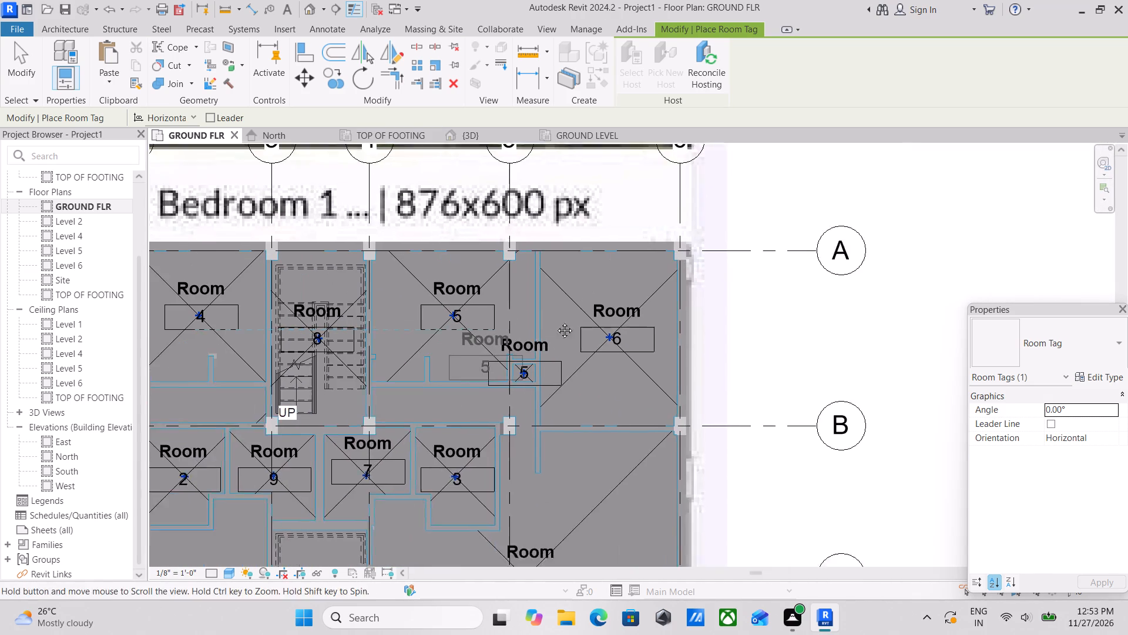
{"action": "middle_click_drag", "start_coordinate": [556, 322], "coordinate": [582, 306]}
{"action": "middle_click_drag", "start_coordinate": [311, 372], "coordinate": [476, 301]}
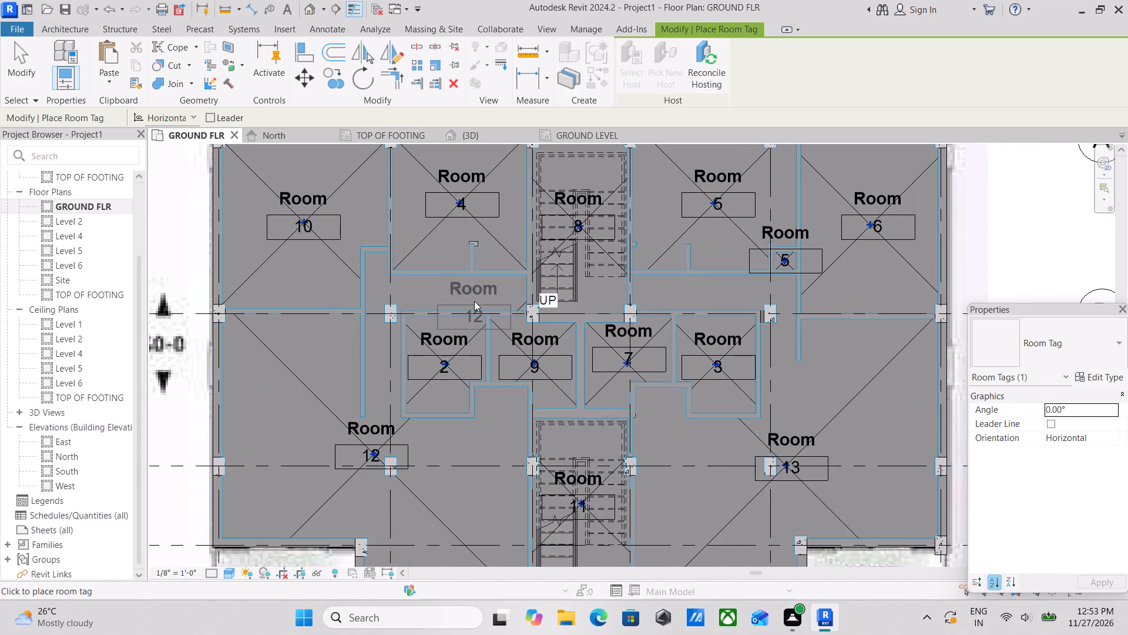
{"action": "key", "text": "Escape"}
{"action": "scroll", "coordinate": [518, 281], "scroll_direction": "down", "scroll_amount": 3}
{"action": "scroll", "coordinate": [546, 366], "scroll_direction": "down", "scroll_amount": 1}
{"action": "middle_click_drag", "start_coordinate": [546, 373], "coordinate": [540, 326]}
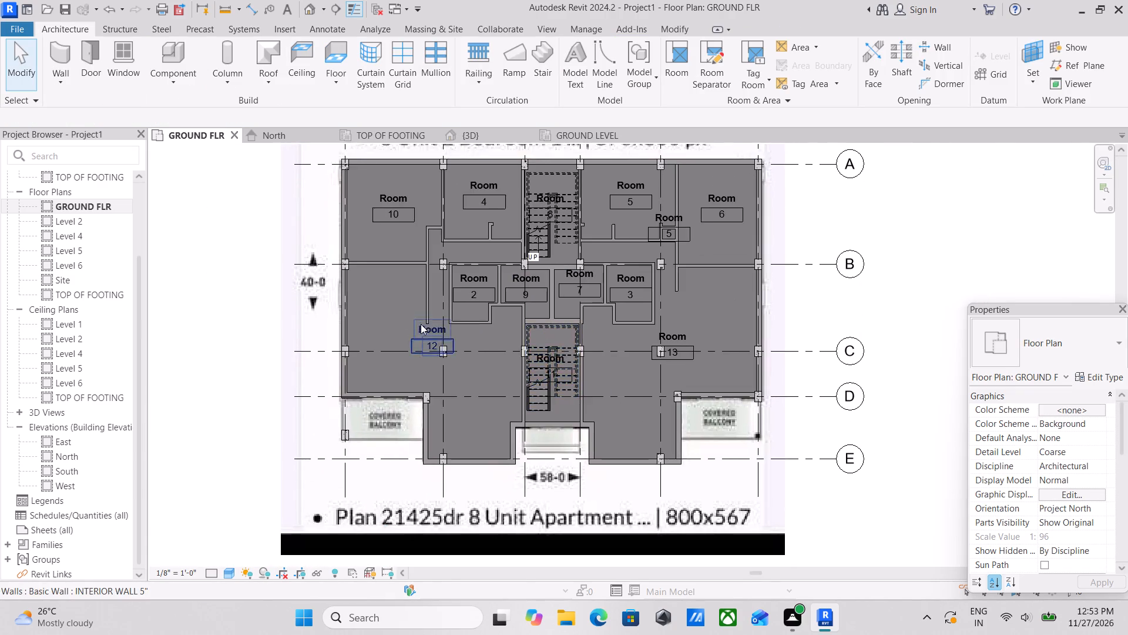
Rename the northwest corner room, number 10, as BED ROOM.
{"action": "scroll", "coordinate": [423, 318], "scroll_direction": "up", "scroll_amount": 2}
{"action": "middle_click_drag", "start_coordinate": [423, 317], "coordinate": [419, 381]}
{"action": "scroll", "coordinate": [435, 293], "scroll_direction": "up", "scroll_amount": 1}
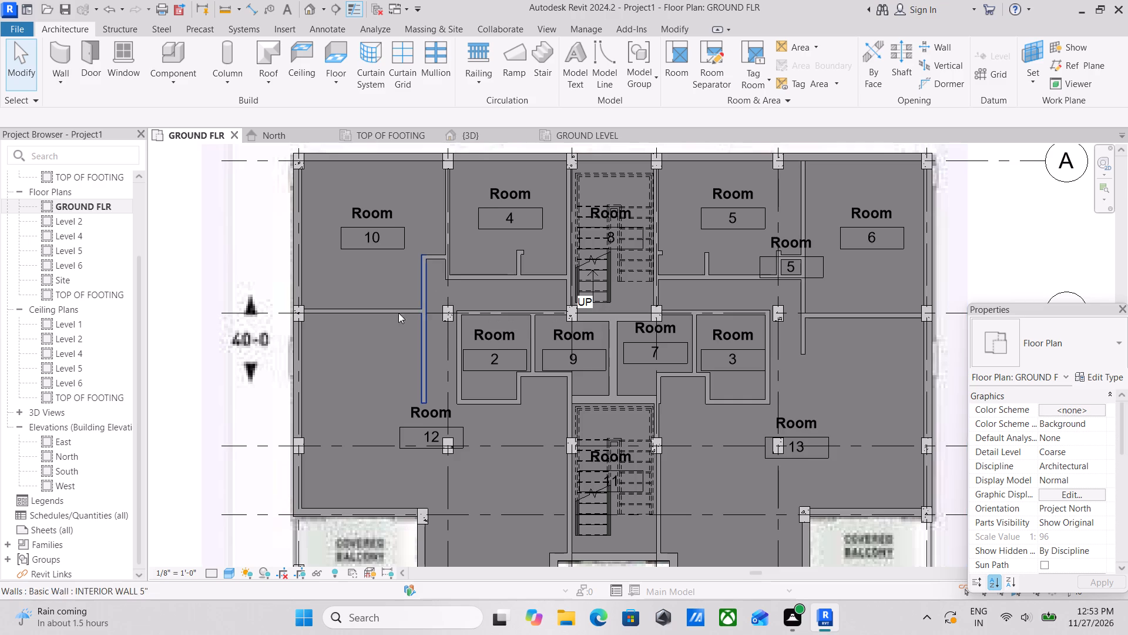
{"action": "scroll", "coordinate": [435, 204], "scroll_direction": "up", "scroll_amount": 2}
{"action": "double_click", "coordinate": [362, 215]}
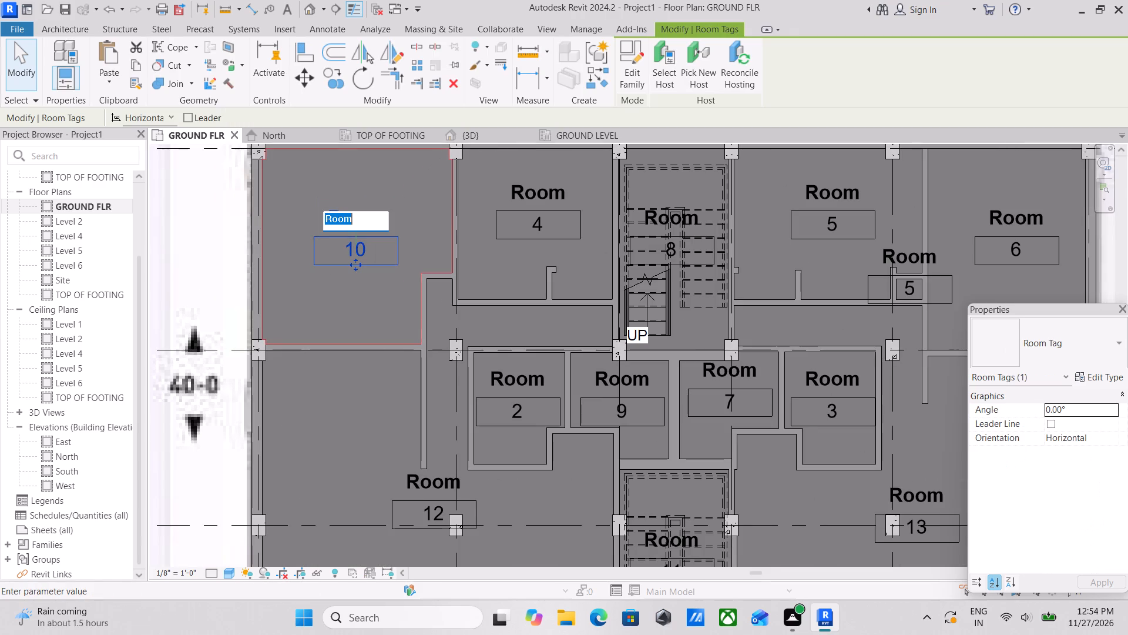
{"action": "type", "text": "BED"}
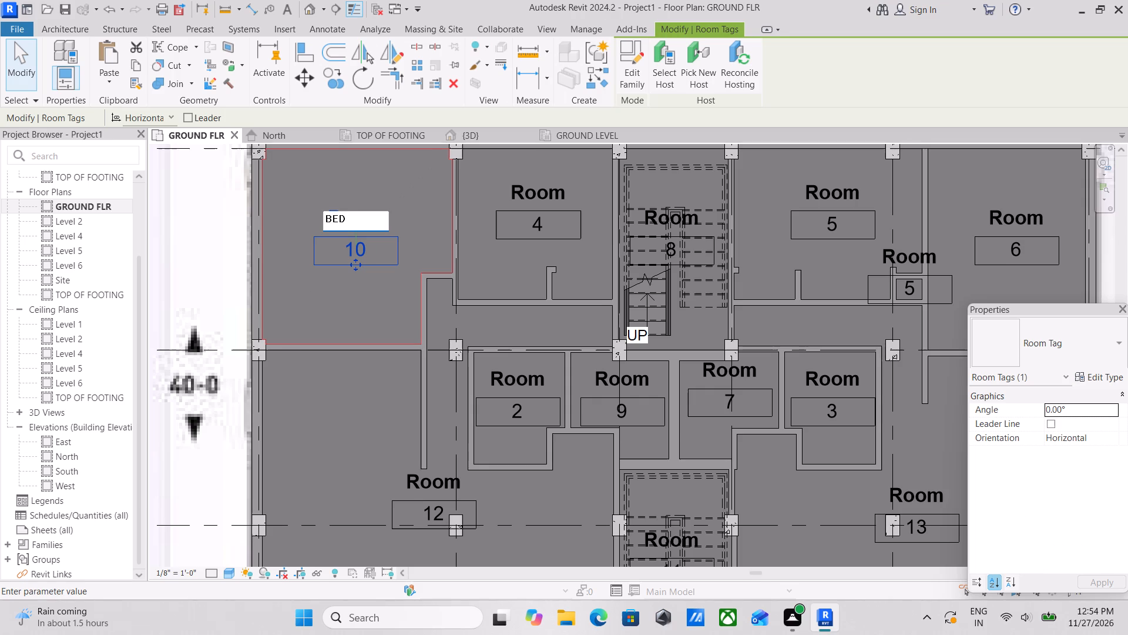
{"action": "key", "text": "space"}
{"action": "type", "text": "ROOM"}
{"action": "key", "text": "Return"}
Rename room 4, between the northwest bedroom and the upper staircase, as BED ROOM.
{"action": "scroll", "coordinate": [555, 236], "scroll_direction": "up", "scroll_amount": 1}
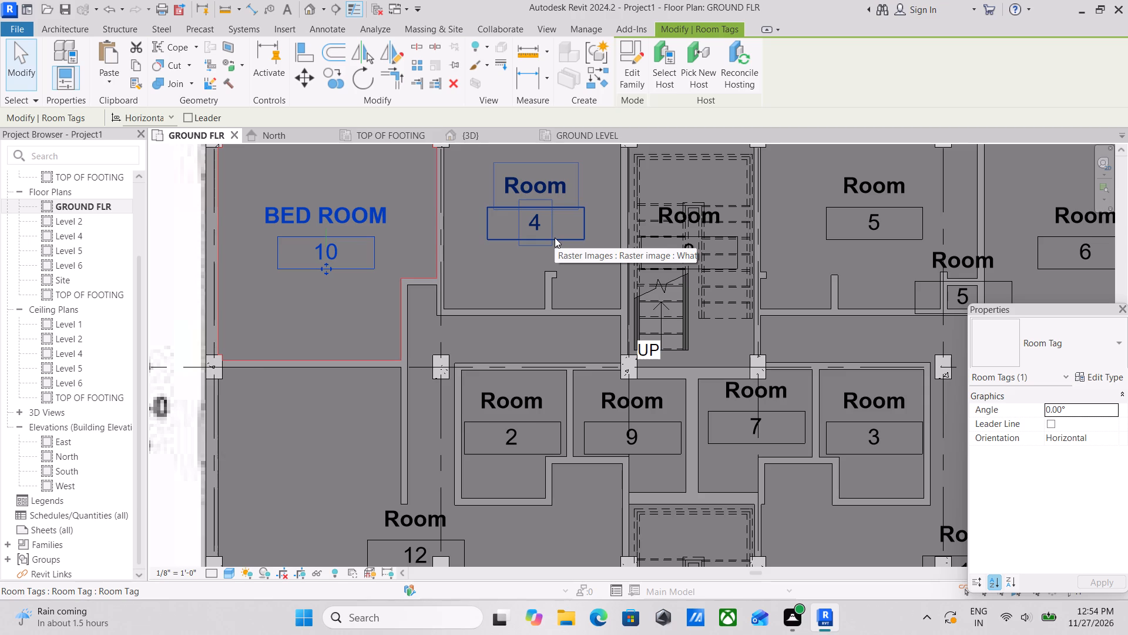
{"action": "scroll", "coordinate": [486, 215], "scroll_direction": "up", "scroll_amount": 1}
{"action": "middle_click_drag", "start_coordinate": [492, 210], "coordinate": [539, 347]}
{"action": "left_click", "coordinate": [603, 316]}
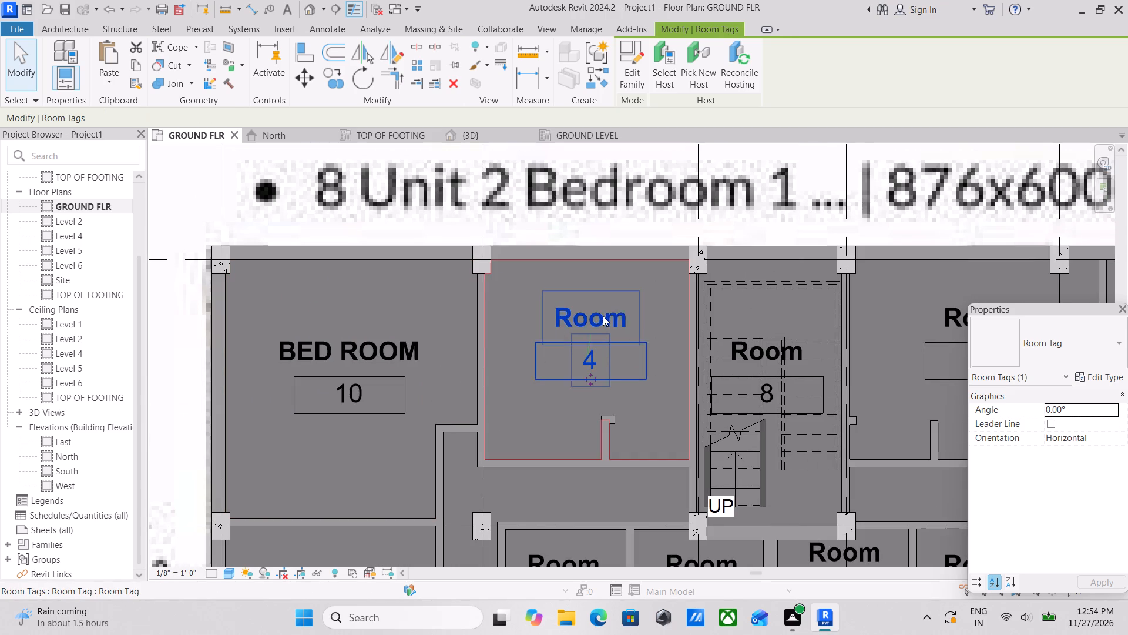
{"action": "left_click_drag", "start_coordinate": [603, 316], "coordinate": [608, 315]}
{"action": "type", "text": "BED ROOM"}
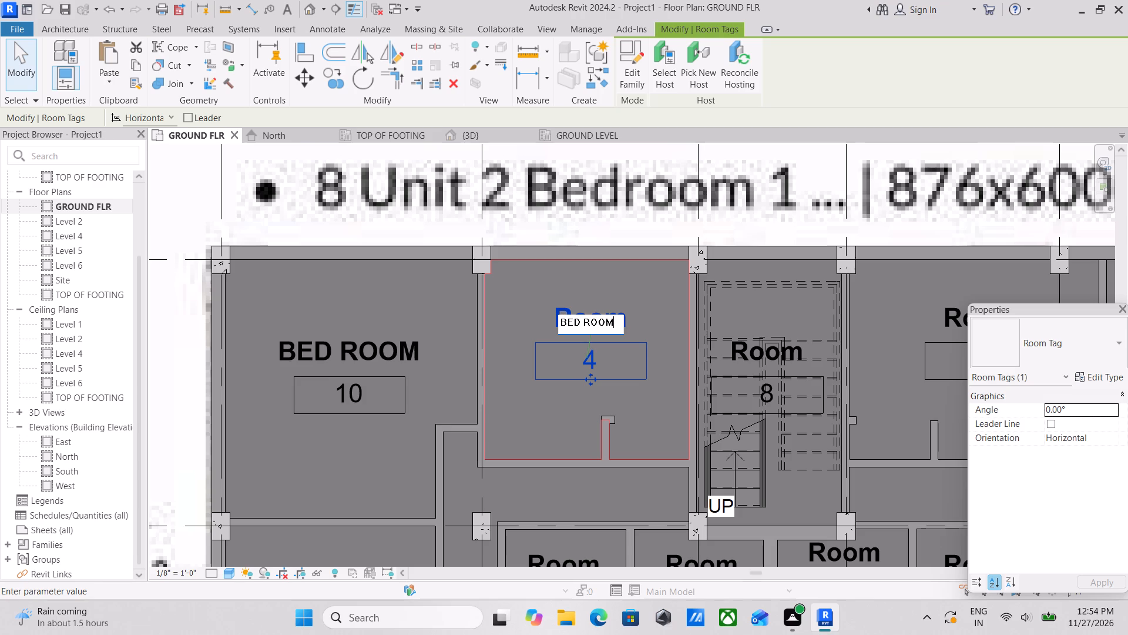
{"action": "key", "text": "Return"}
Rename room 5, just east of the upper staircase, as BED ROOM.
{"action": "scroll", "coordinate": [608, 347], "scroll_direction": "down", "scroll_amount": 2}
{"action": "middle_click_drag", "start_coordinate": [558, 320], "coordinate": [449, 290]}
{"action": "scroll", "coordinate": [448, 290], "scroll_direction": "down", "scroll_amount": 1}
{"action": "middle_click_drag", "start_coordinate": [694, 315], "coordinate": [639, 326]}
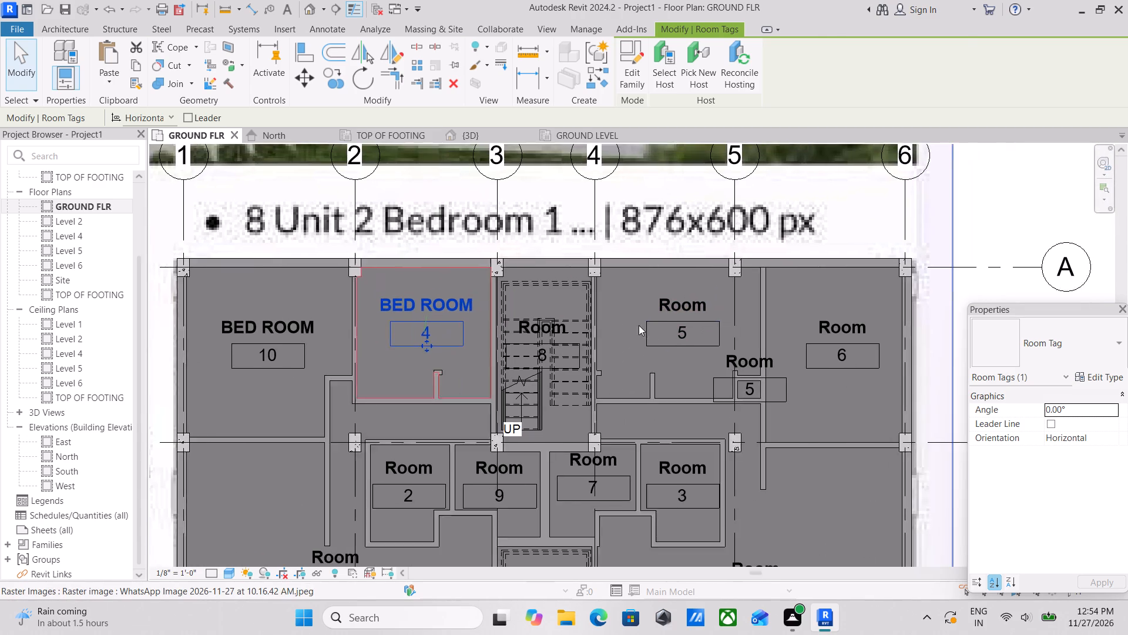
{"action": "scroll", "coordinate": [638, 323], "scroll_direction": "up", "scroll_amount": 2}
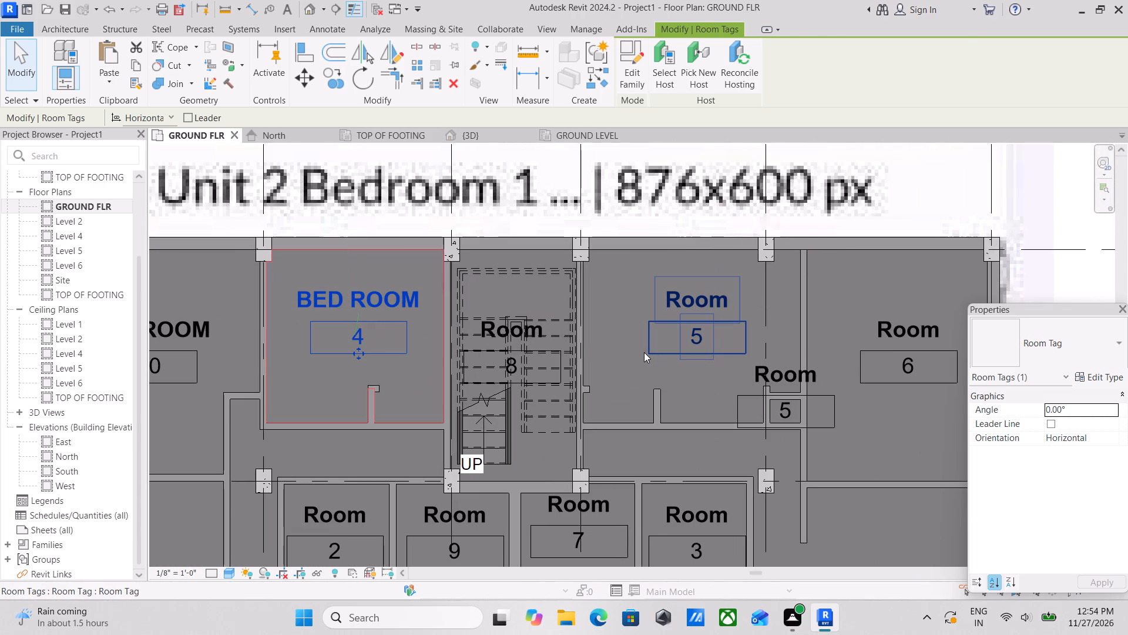
{"action": "double_click", "coordinate": [693, 293]}
{"action": "type", "text": "BED ROOM"}
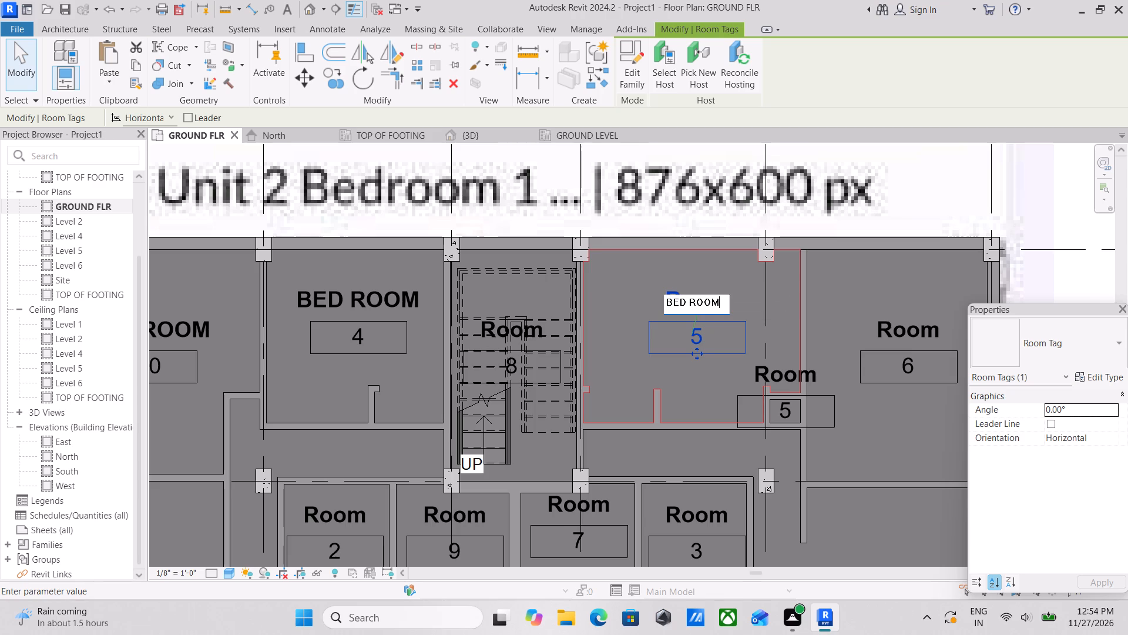
{"action": "key", "text": "Return"}
Rename the northeast corner room, number 6, as BED ROOM.
{"action": "scroll", "coordinate": [778, 391], "scroll_direction": "up", "scroll_amount": 2}
{"action": "scroll", "coordinate": [805, 379], "scroll_direction": "down", "scroll_amount": 2}
{"action": "middle_click_drag", "start_coordinate": [837, 358], "coordinate": [768, 323]}
{"action": "double_click", "coordinate": [833, 290]}
{"action": "scroll", "coordinate": [833, 290], "scroll_direction": "up", "scroll_amount": 2}
{"action": "type", "text": "BED R"}
{"action": "type", "text": "OOM"}
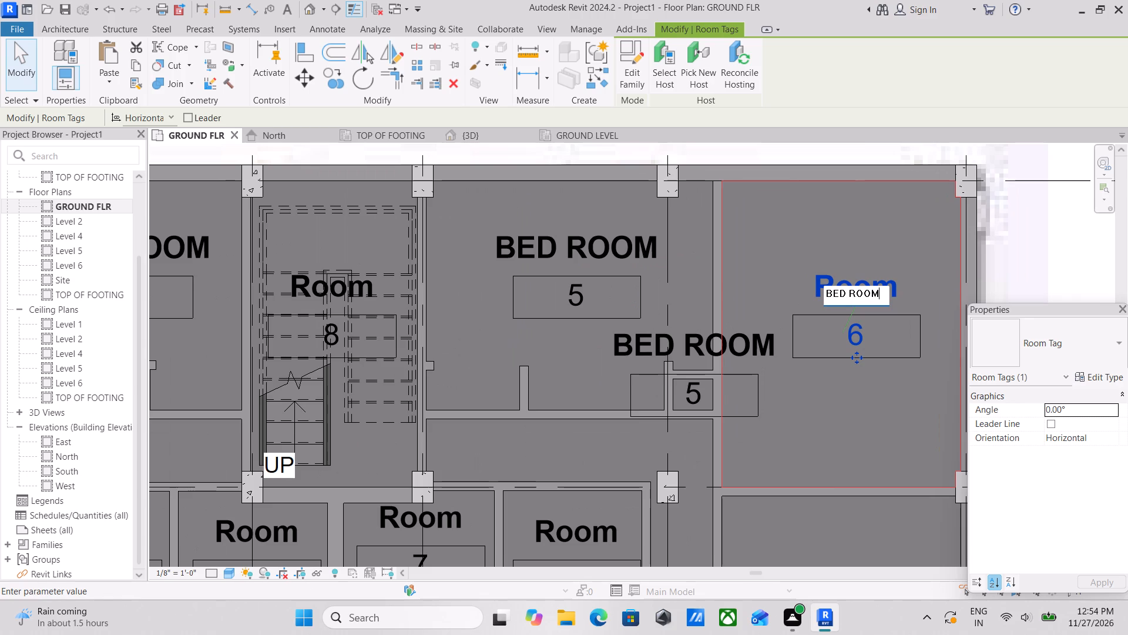
{"action": "key", "text": "Return"}
Rename room 2, the westernmost of the four small central rooms, as BATH.
{"action": "scroll", "coordinate": [857, 327], "scroll_direction": "down", "scroll_amount": 2}
{"action": "middle_click_drag", "start_coordinate": [817, 366], "coordinate": [894, 283]}
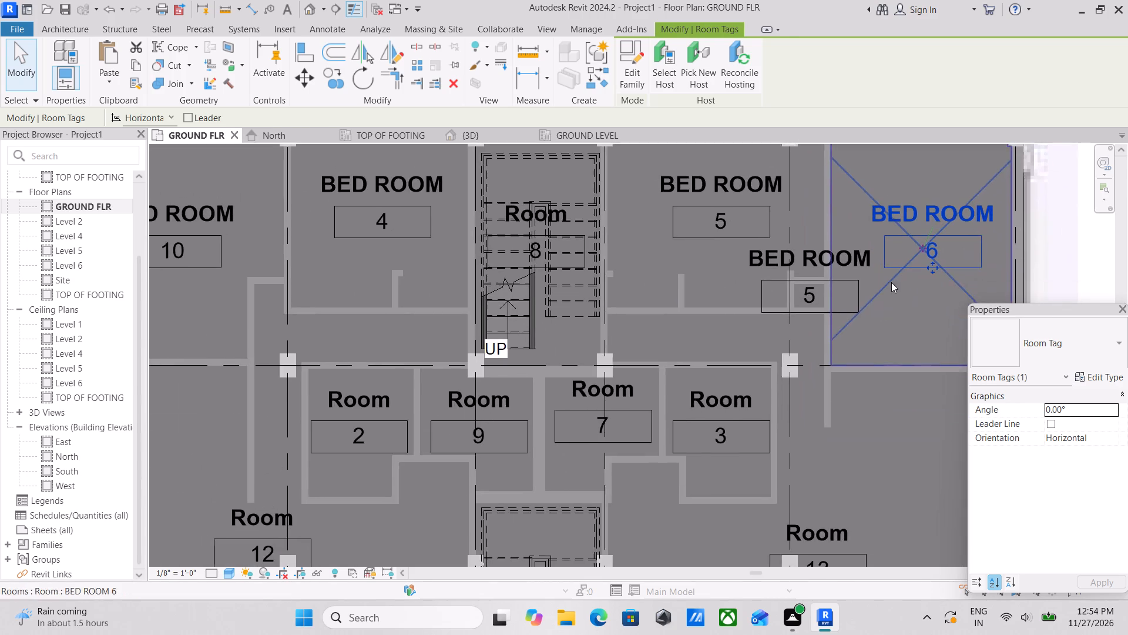
{"action": "middle_click_drag", "start_coordinate": [681, 425], "coordinate": [776, 282]}
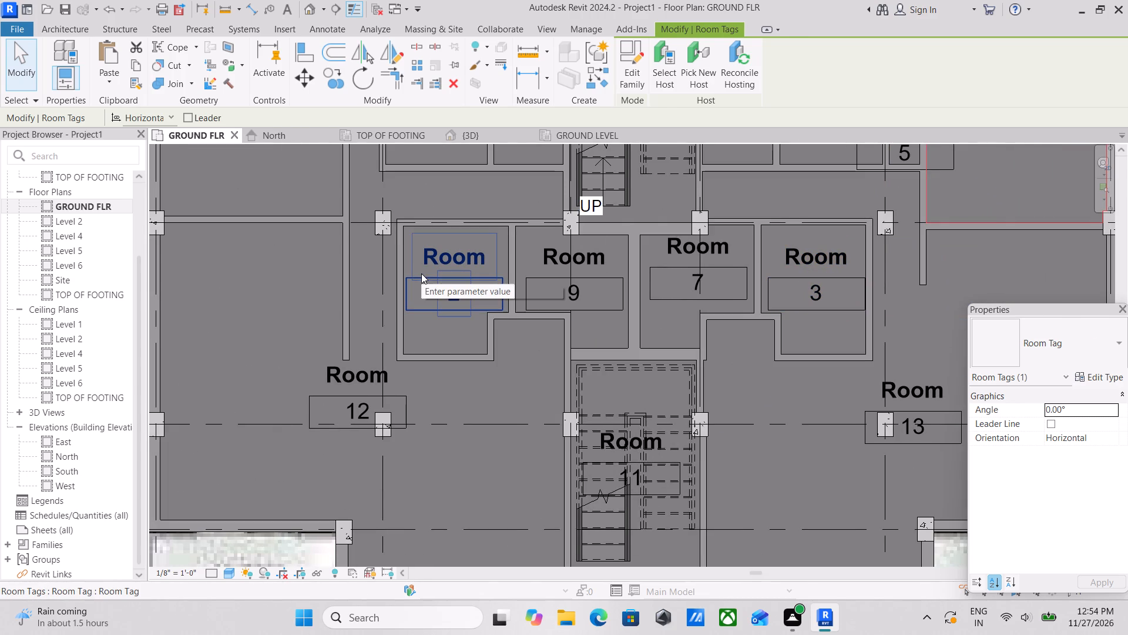
{"action": "scroll", "coordinate": [407, 289], "scroll_direction": "up", "scroll_amount": 1}
{"action": "scroll", "coordinate": [465, 243], "scroll_direction": "up", "scroll_amount": 2}
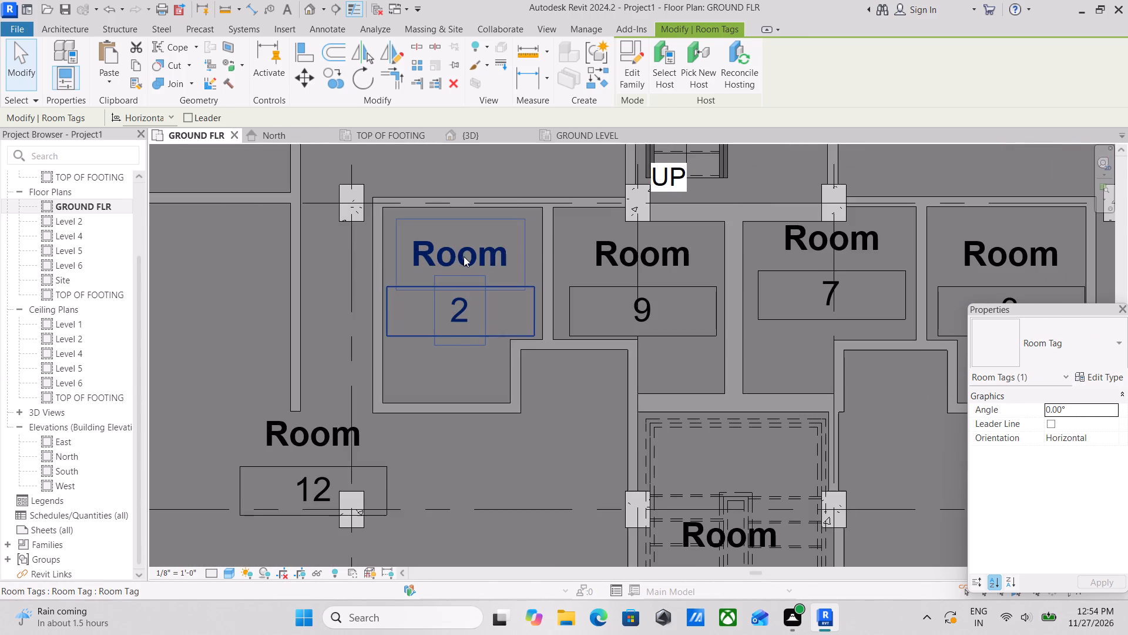
{"action": "double_click", "coordinate": [464, 256]}
{"action": "type", "text": "BATH"}
{"action": "key", "text": "Return"}
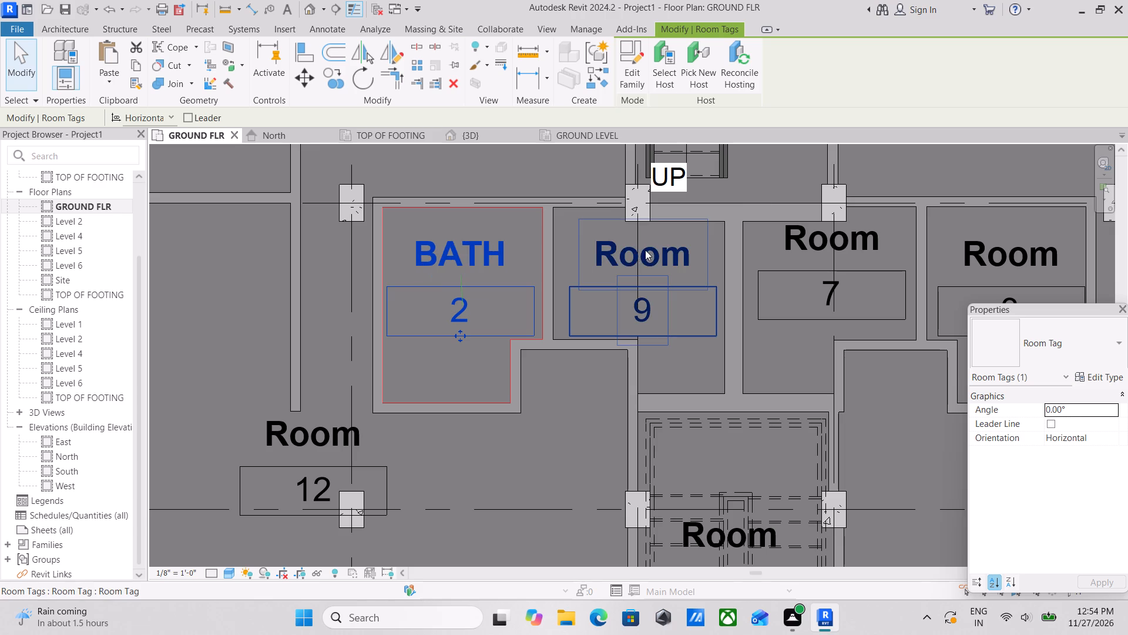
Rename room 9, just east of room 2, as LAUN.
{"action": "double_click", "coordinate": [642, 255]}
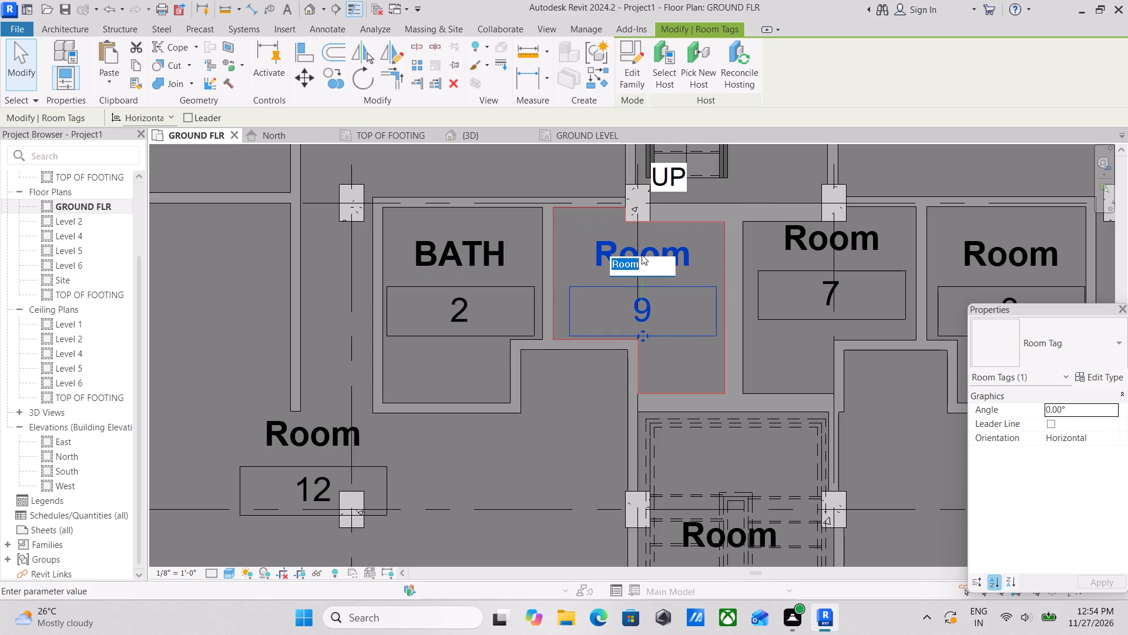
{"action": "type", "text": "LAUN"}
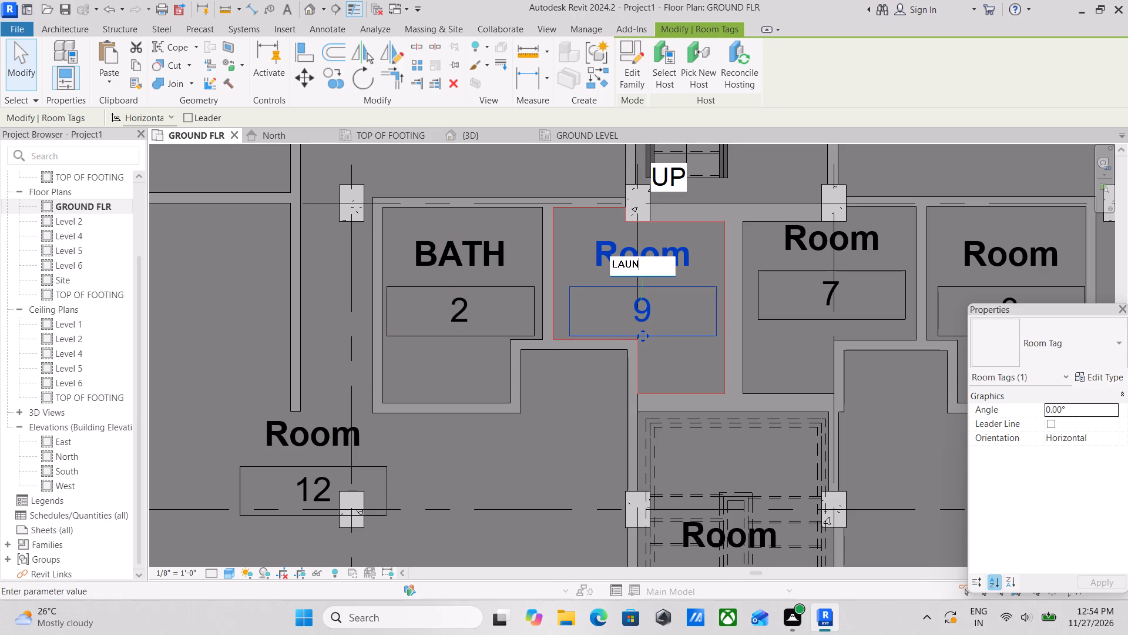
{"action": "key", "text": "Return"}
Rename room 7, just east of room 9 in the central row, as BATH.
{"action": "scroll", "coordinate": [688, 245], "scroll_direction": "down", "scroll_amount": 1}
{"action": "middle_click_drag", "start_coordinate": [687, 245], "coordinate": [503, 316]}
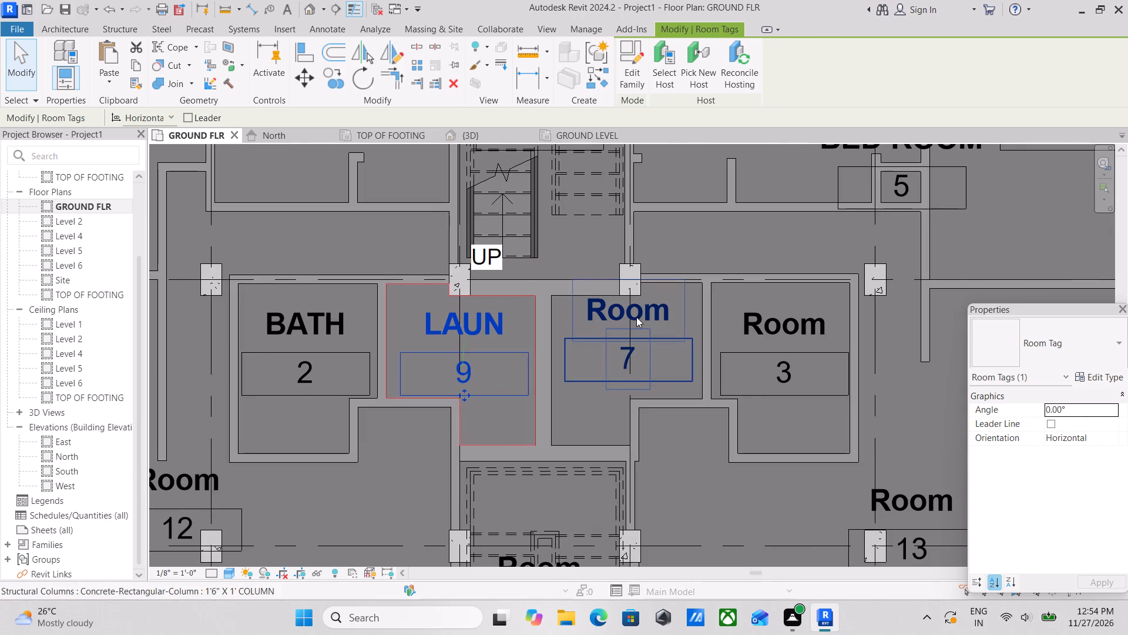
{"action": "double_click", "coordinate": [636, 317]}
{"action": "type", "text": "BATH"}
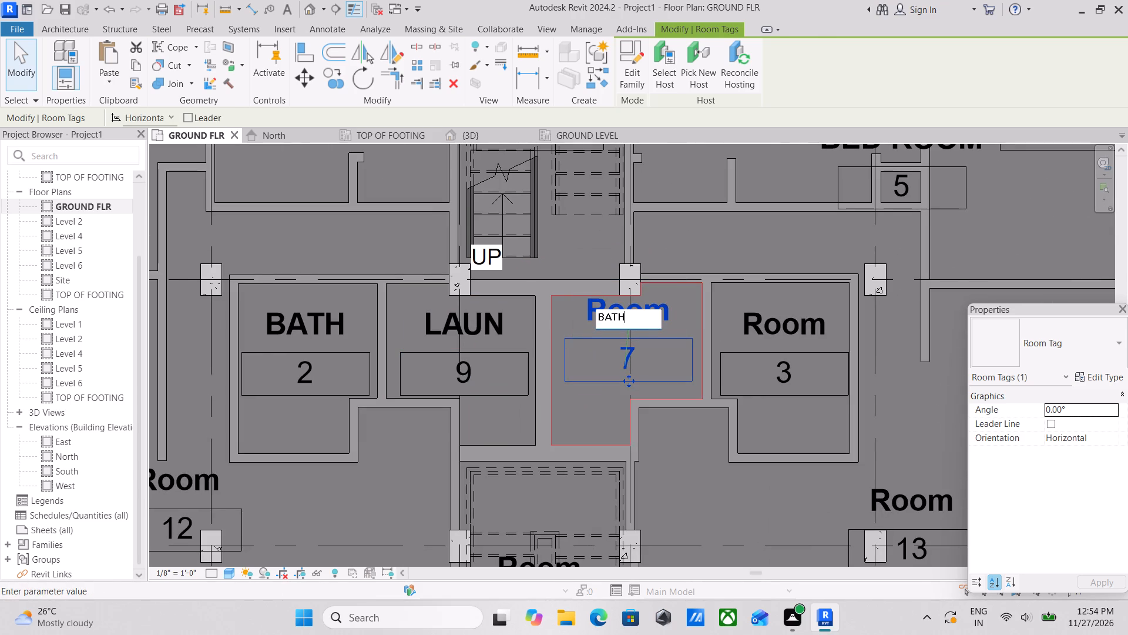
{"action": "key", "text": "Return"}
Rename room 7, the third of the four small central rooms, as LAUN.
{"action": "scroll", "coordinate": [693, 334], "scroll_direction": "down", "scroll_amount": 1}
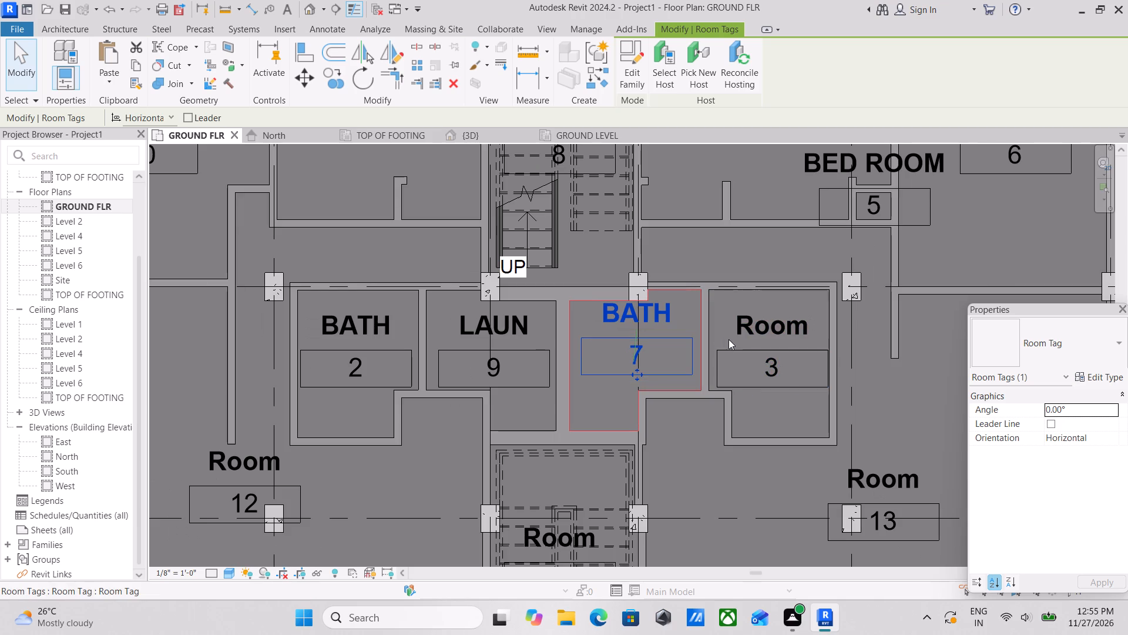
{"action": "middle_click_drag", "start_coordinate": [717, 343], "coordinate": [516, 427]}
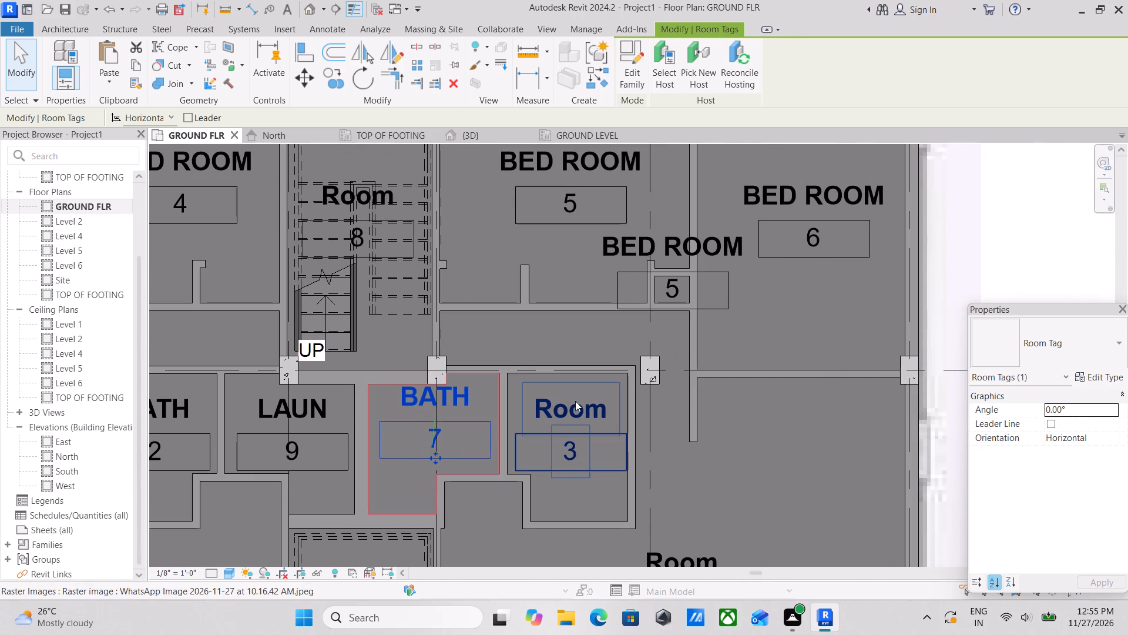
{"action": "double_click", "coordinate": [443, 402]}
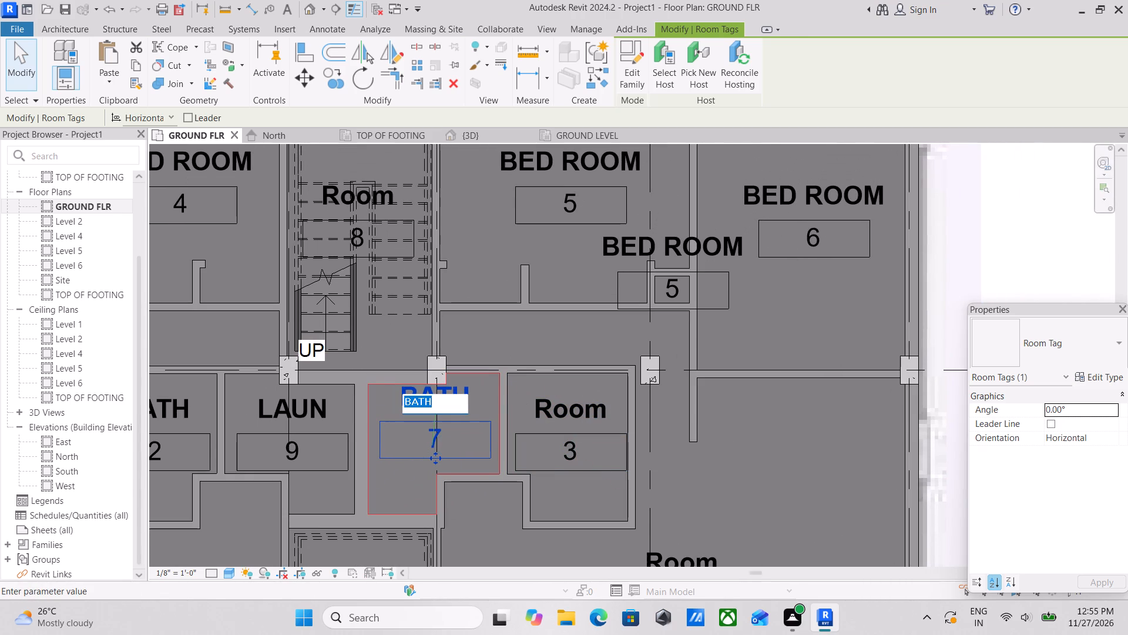
{"action": "left_click_drag", "start_coordinate": [443, 402], "coordinate": [312, 433]}
{"action": "type", "text": "LAUN"}
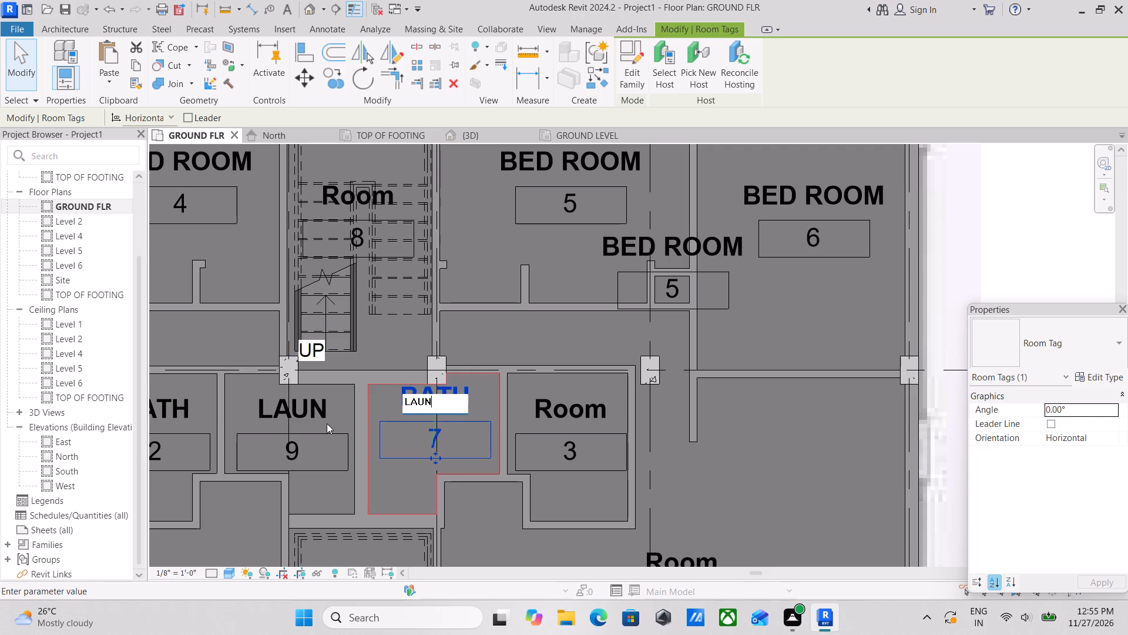
{"action": "key", "text": "Return"}
Rename room 3, the easternmost of the four small central rooms, as BATH.
{"action": "double_click", "coordinate": [553, 412]}
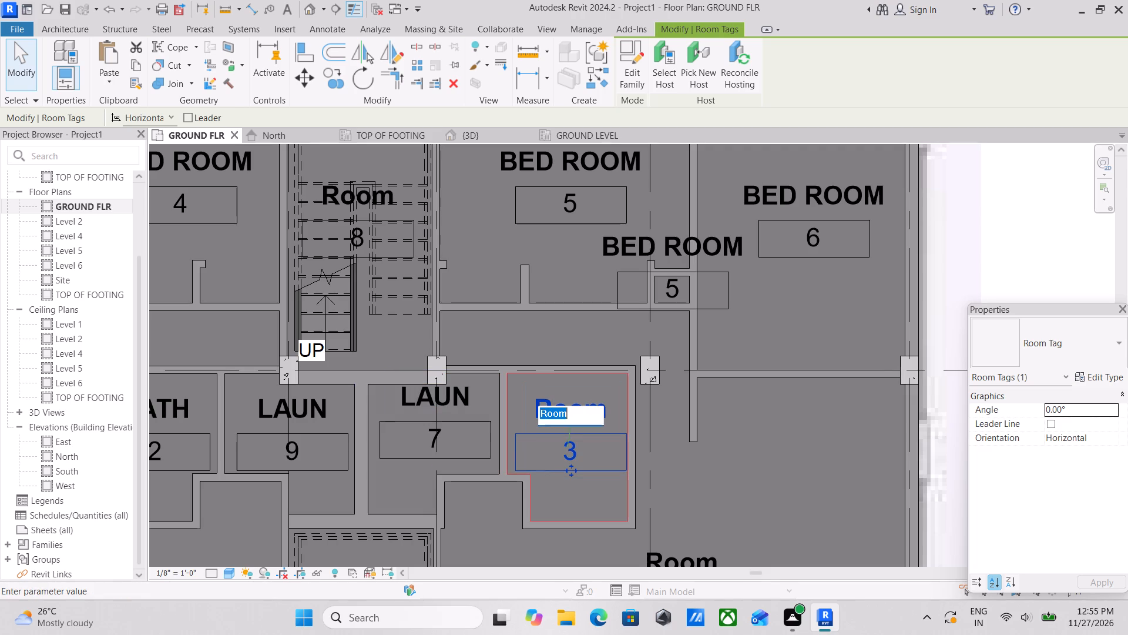
{"action": "type", "text": "BATH"}
{"action": "key", "text": "Return"}
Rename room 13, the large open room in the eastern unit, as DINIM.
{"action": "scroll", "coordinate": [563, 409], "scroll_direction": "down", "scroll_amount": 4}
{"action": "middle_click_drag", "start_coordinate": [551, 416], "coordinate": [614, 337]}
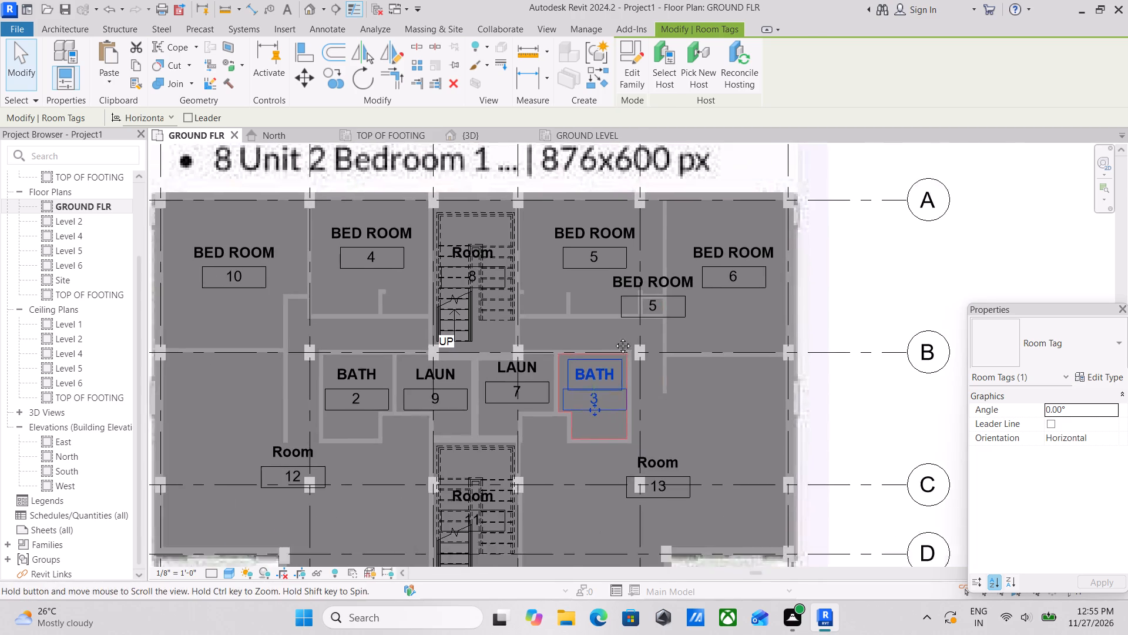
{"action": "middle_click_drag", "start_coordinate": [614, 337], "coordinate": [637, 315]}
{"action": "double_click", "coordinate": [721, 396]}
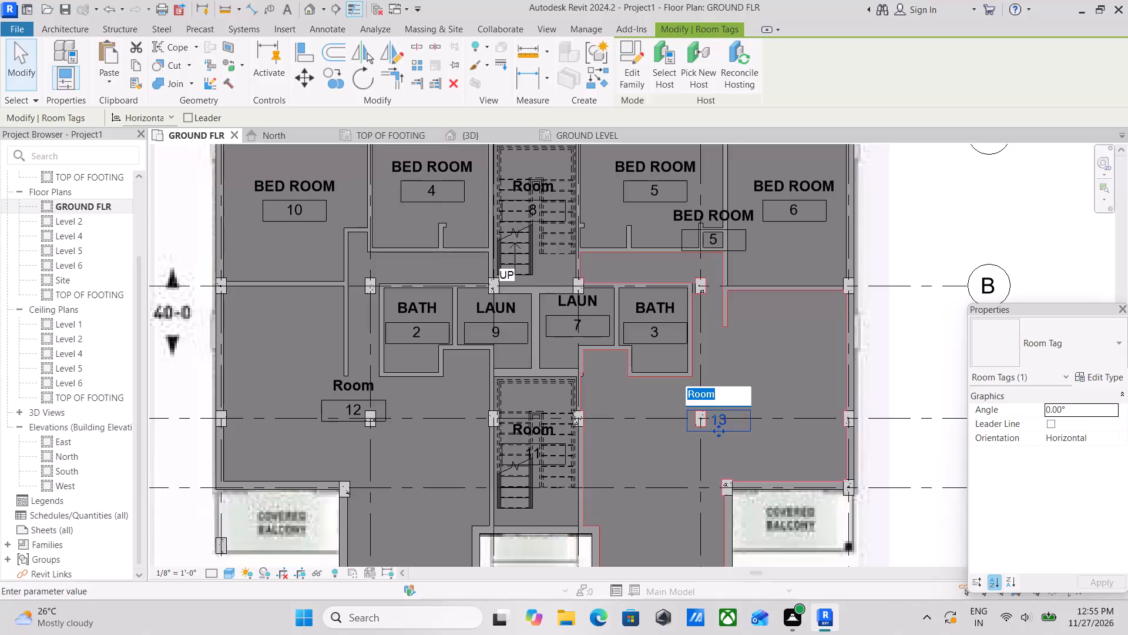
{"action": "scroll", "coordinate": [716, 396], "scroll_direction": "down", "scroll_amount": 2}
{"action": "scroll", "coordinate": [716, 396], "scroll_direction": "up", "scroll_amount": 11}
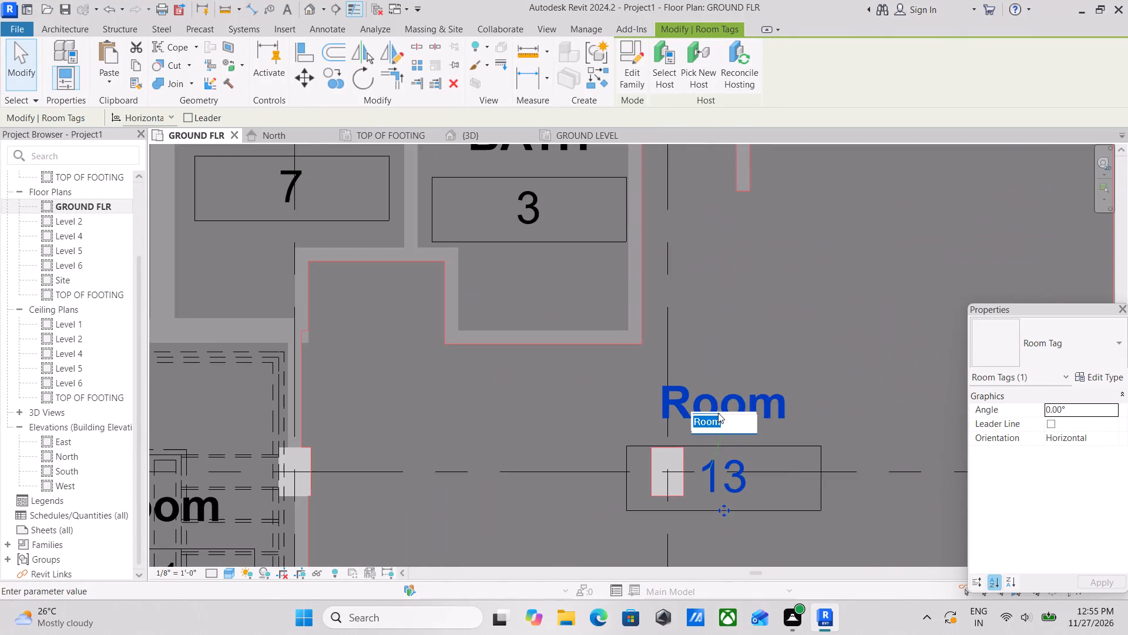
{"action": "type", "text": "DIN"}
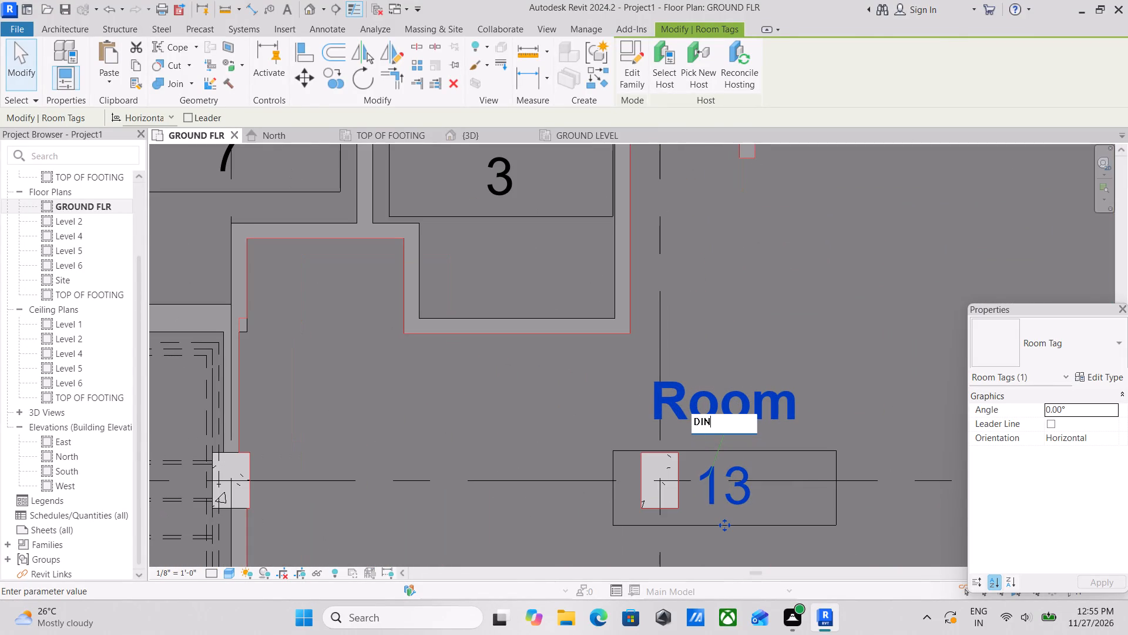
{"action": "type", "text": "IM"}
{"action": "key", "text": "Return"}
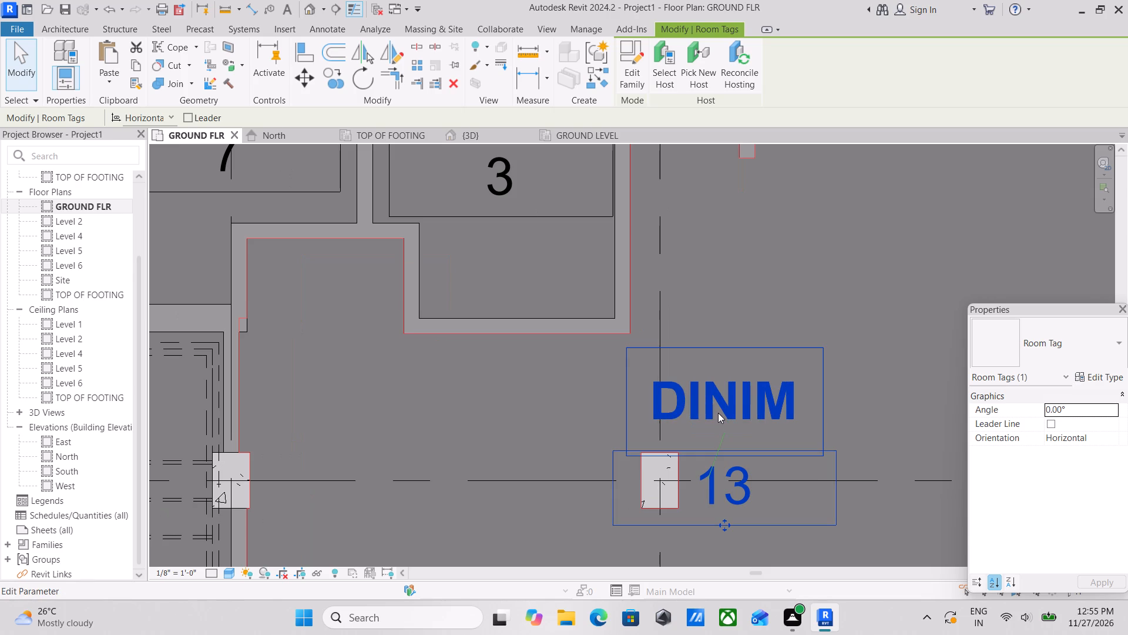
Rename room 13, the large open room in the eastern unit, as DINING AND KITCHEN.
{"action": "left_click", "coordinate": [741, 397]}
{"action": "key", "text": "Escape"}
{"action": "key", "text": "Escape"}
{"action": "double_click", "coordinate": [777, 402]}
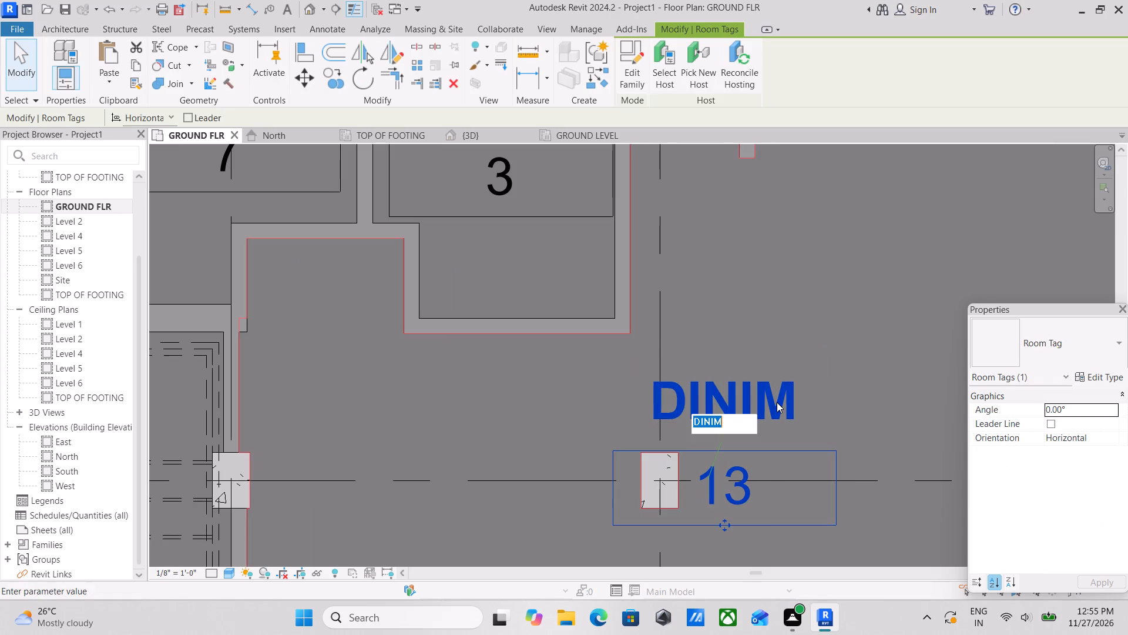
{"action": "key", "text": "BackSpace"}
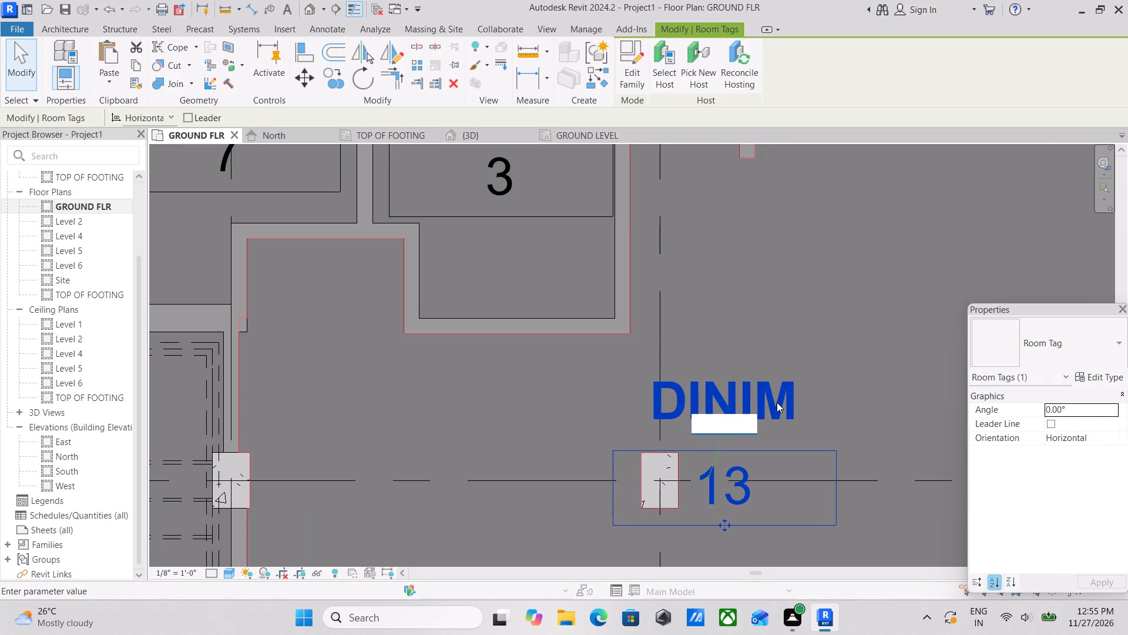
{"action": "type", "text": "DINING"}
{"action": "key", "text": "space"}
{"action": "type", "text": "AND KITC"}
{"action": "type", "text": "HEN"}
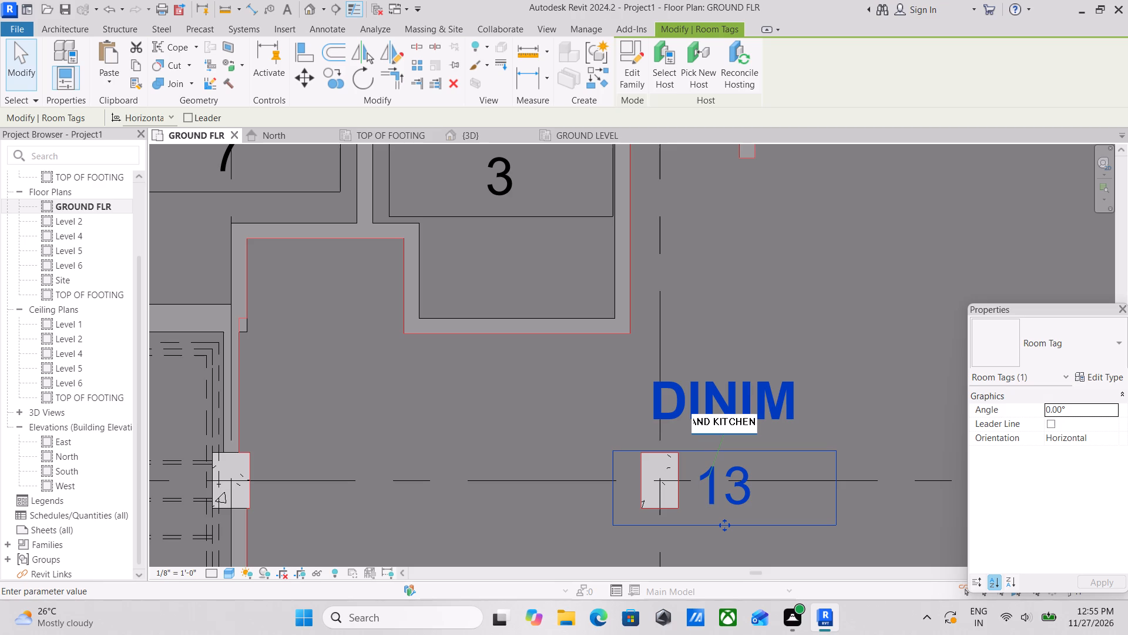
{"action": "key", "text": "Return"}
Move room 13's DINING AND KITCHEN tag slightly south, clear of the bathroom wall.
{"action": "scroll", "coordinate": [788, 392], "scroll_direction": "down", "scroll_amount": 3}
{"action": "key", "text": "Escape"}
{"action": "scroll", "coordinate": [706, 394], "scroll_direction": "down", "scroll_amount": 1}
{"action": "middle_click_drag", "start_coordinate": [714, 389], "coordinate": [790, 296]}
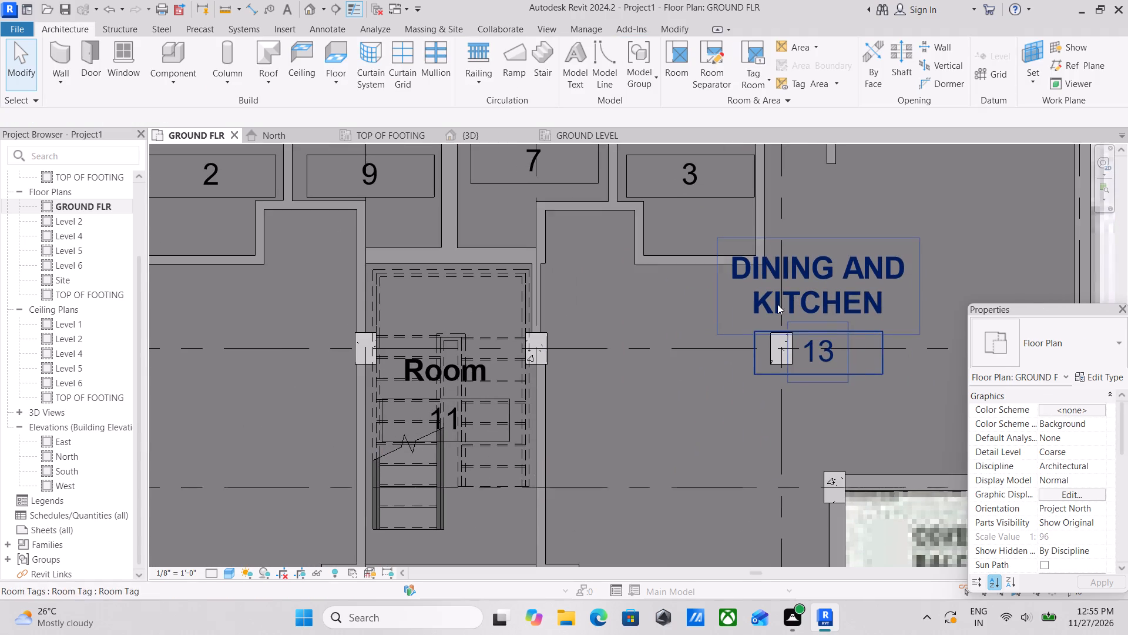
{"action": "middle_click_drag", "start_coordinate": [735, 336], "coordinate": [747, 335]}
{"action": "scroll", "coordinate": [794, 385], "scroll_direction": "down", "scroll_amount": 2}
{"action": "middle_click_drag", "start_coordinate": [783, 385], "coordinate": [677, 390]}
{"action": "scroll", "coordinate": [675, 392], "scroll_direction": "up", "scroll_amount": 1}
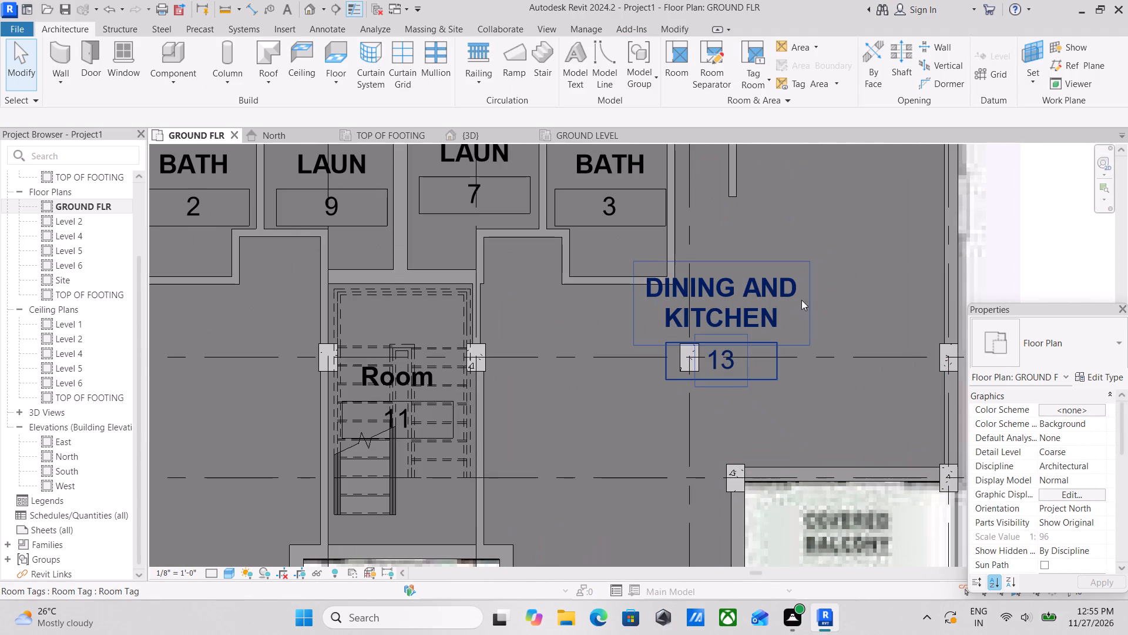
{"action": "left_click", "coordinate": [797, 285]}
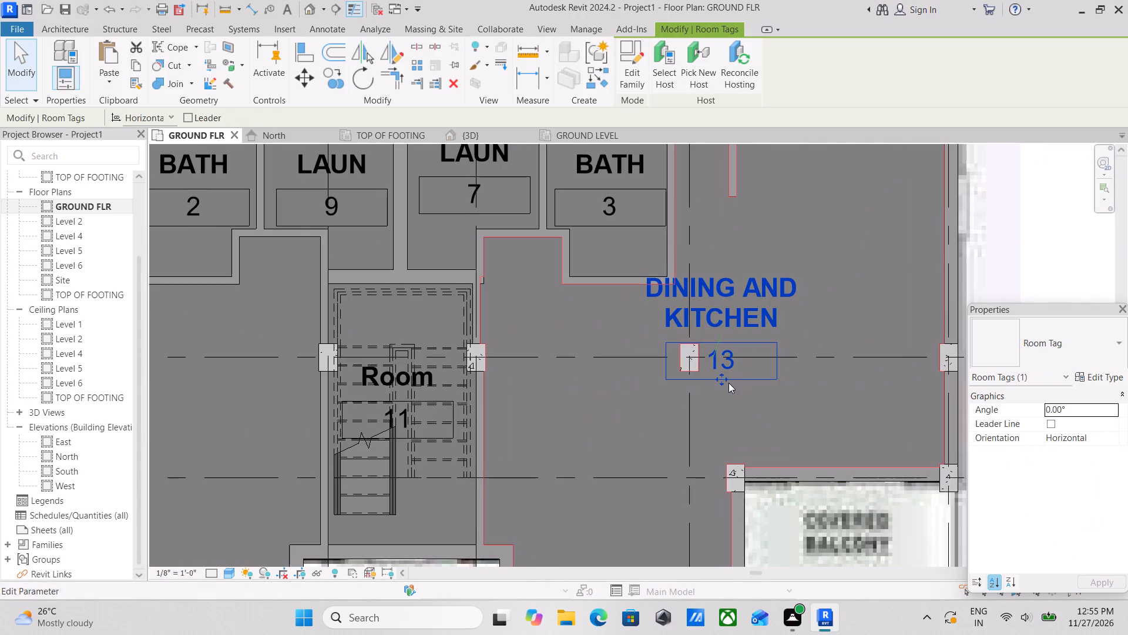
{"action": "left_click_drag", "start_coordinate": [728, 383], "coordinate": [726, 436]}
{"action": "scroll", "coordinate": [554, 450], "scroll_direction": "down", "scroll_amount": 1}
{"action": "key", "text": "Escape"}
Rename room 12, the large open room in the western unit, as DINING AND KITCHEN.
{"action": "middle_click_drag", "start_coordinate": [554, 450], "coordinate": [666, 322]}
{"action": "scroll", "coordinate": [624, 376], "scroll_direction": "down", "scroll_amount": 1}
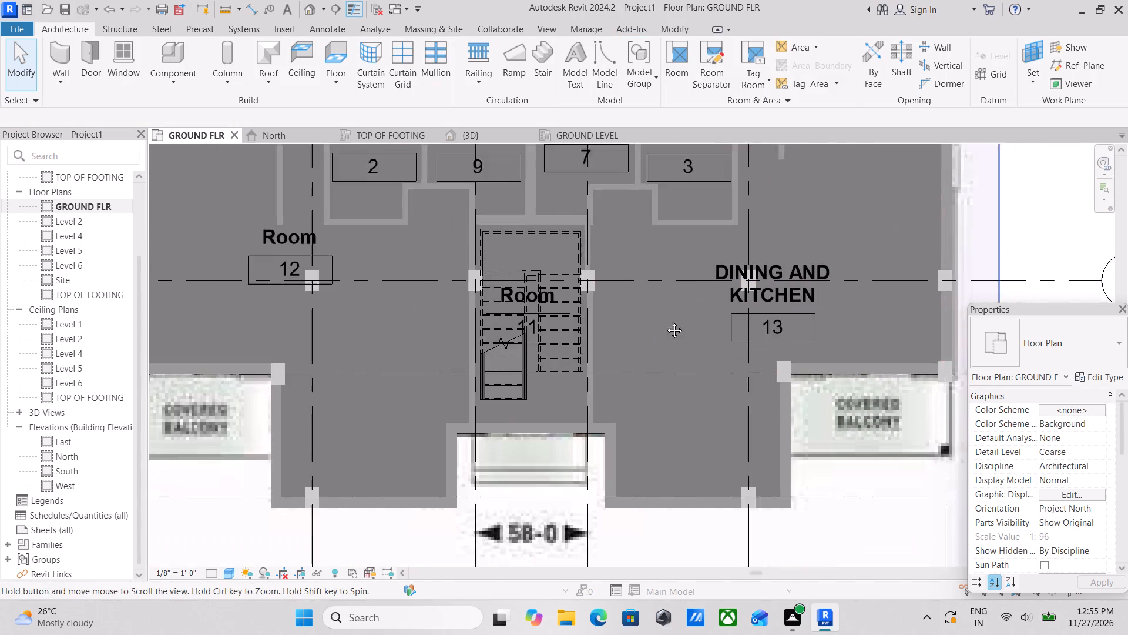
{"action": "middle_click_drag", "start_coordinate": [666, 322], "coordinate": [674, 308]}
{"action": "middle_click_drag", "start_coordinate": [432, 360], "coordinate": [531, 298]}
{"action": "middle_click_drag", "start_coordinate": [669, 326], "coordinate": [531, 325]}
{"action": "middle_click_drag", "start_coordinate": [616, 315], "coordinate": [646, 419]}
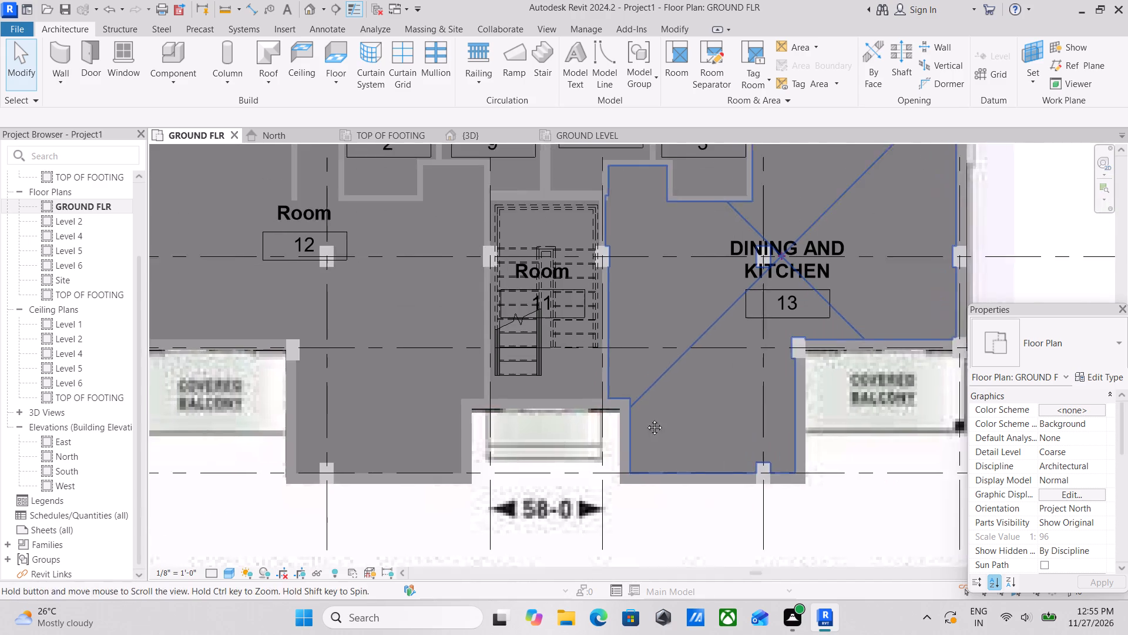
{"action": "middle_click_drag", "start_coordinate": [646, 419], "coordinate": [652, 432]}
{"action": "middle_click_drag", "start_coordinate": [654, 342], "coordinate": [689, 433]}
{"action": "middle_click_drag", "start_coordinate": [439, 274], "coordinate": [625, 240]}
{"action": "double_click", "coordinate": [531, 298]}
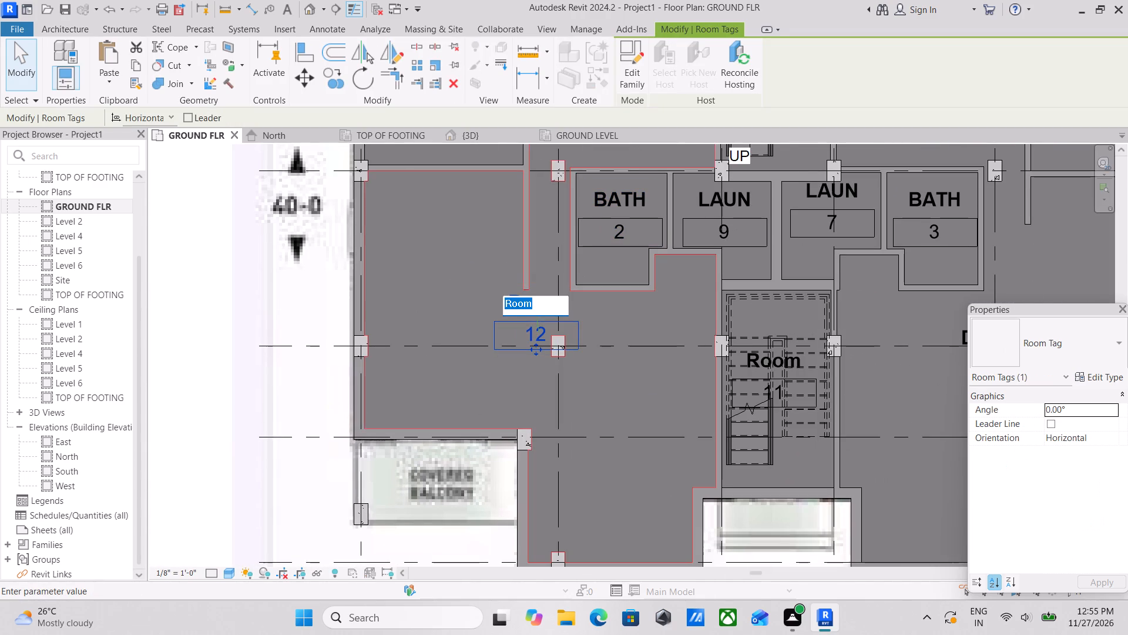
{"action": "scroll", "coordinate": [531, 298], "scroll_direction": "down", "scroll_amount": 2}
{"action": "scroll", "coordinate": [534, 308], "scroll_direction": "up", "scroll_amount": 9}
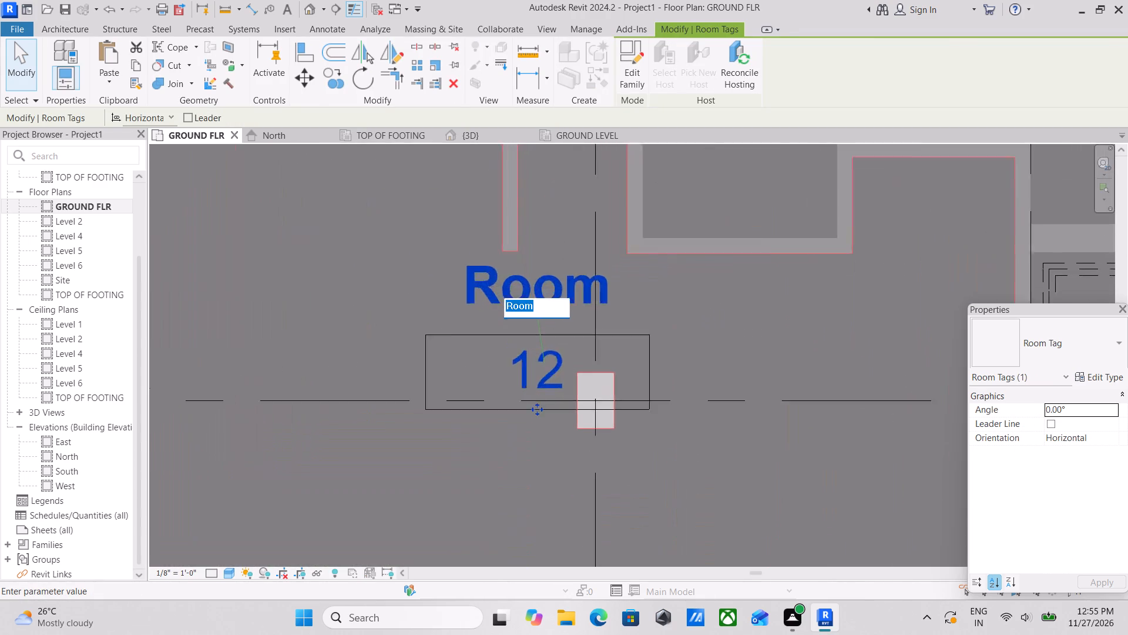
{"action": "scroll", "coordinate": [534, 308], "scroll_direction": "down", "scroll_amount": 8}
{"action": "scroll", "coordinate": [534, 308], "scroll_direction": "up", "scroll_amount": 4}
{"action": "scroll", "coordinate": [534, 308], "scroll_direction": "down", "scroll_amount": 3}
{"action": "scroll", "coordinate": [534, 308], "scroll_direction": "up", "scroll_amount": 7}
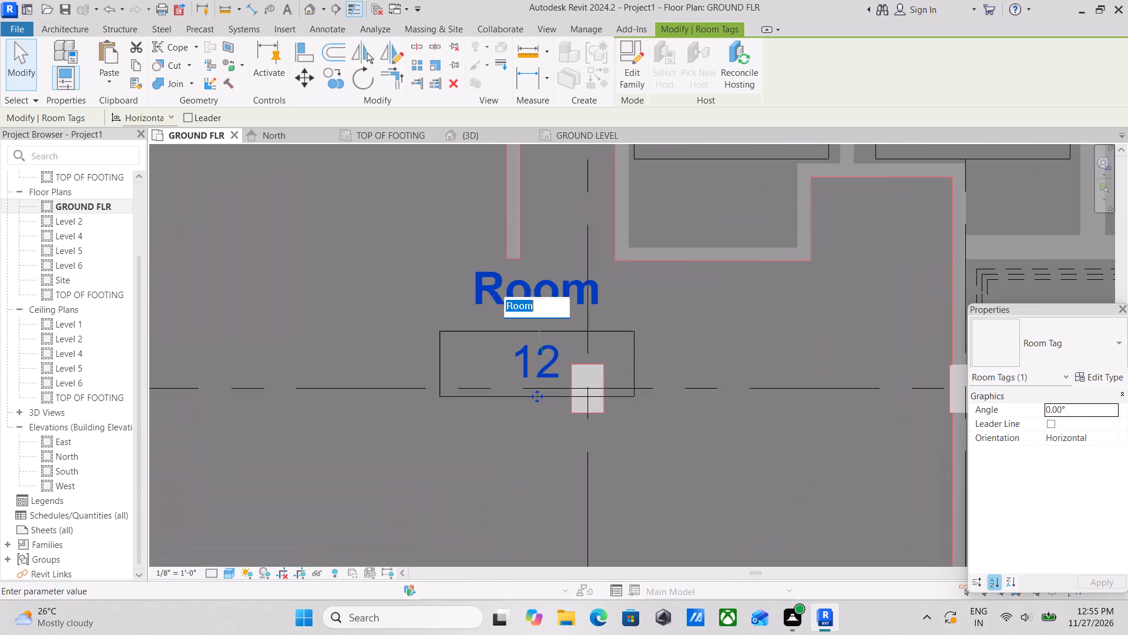
{"action": "scroll", "coordinate": [534, 308], "scroll_direction": "up", "scroll_amount": 3}
{"action": "type", "text": "DINING"}
{"action": "key", "text": "space"}
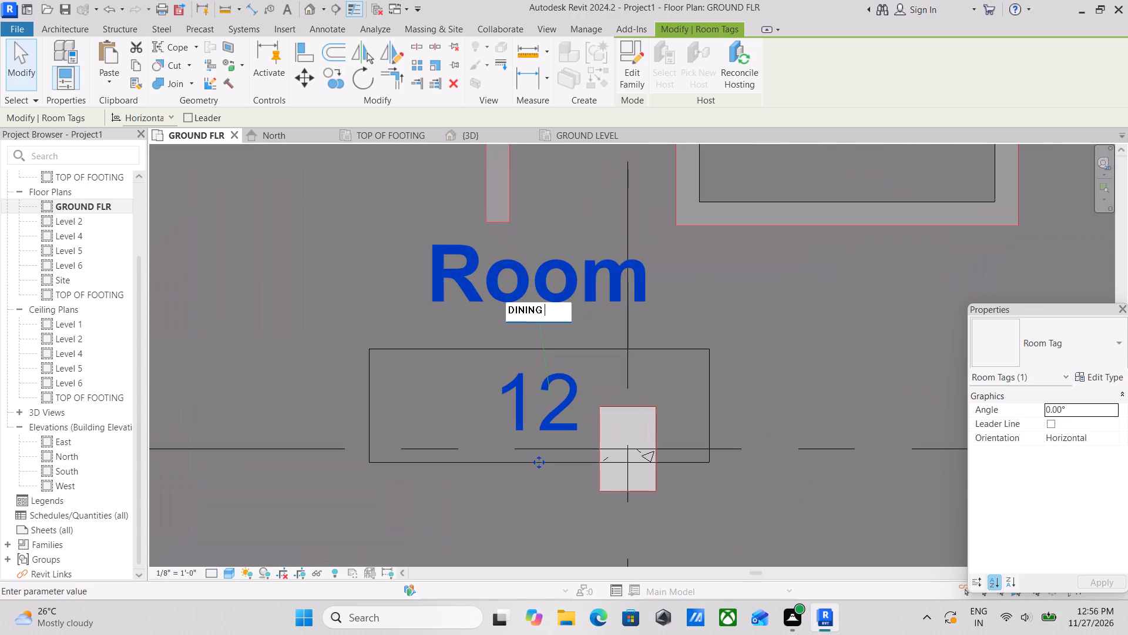
{"action": "key", "text": "a"}
{"action": "type", "text": "ND KITCHEN"}
{"action": "key", "text": "Return"}
{"action": "scroll", "coordinate": [539, 302], "scroll_direction": "down", "scroll_amount": 2}
{"action": "middle_click_drag", "start_coordinate": [540, 302], "coordinate": [526, 320]}
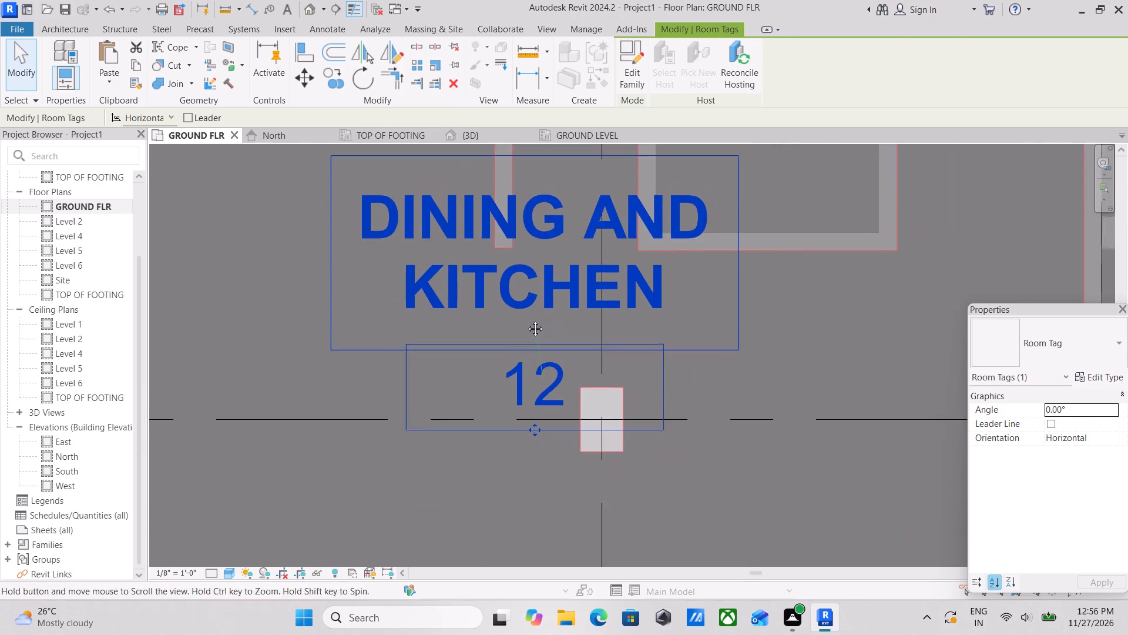
{"action": "key", "text": "Escape"}
{"action": "middle_click_drag", "start_coordinate": [526, 320], "coordinate": [508, 353]}
{"action": "key", "text": "Escape"}
{"action": "key", "text": "Escape"}
{"action": "scroll", "coordinate": [449, 294], "scroll_direction": "down", "scroll_amount": 1}
{"action": "middle_click_drag", "start_coordinate": [448, 292], "coordinate": [464, 308]}
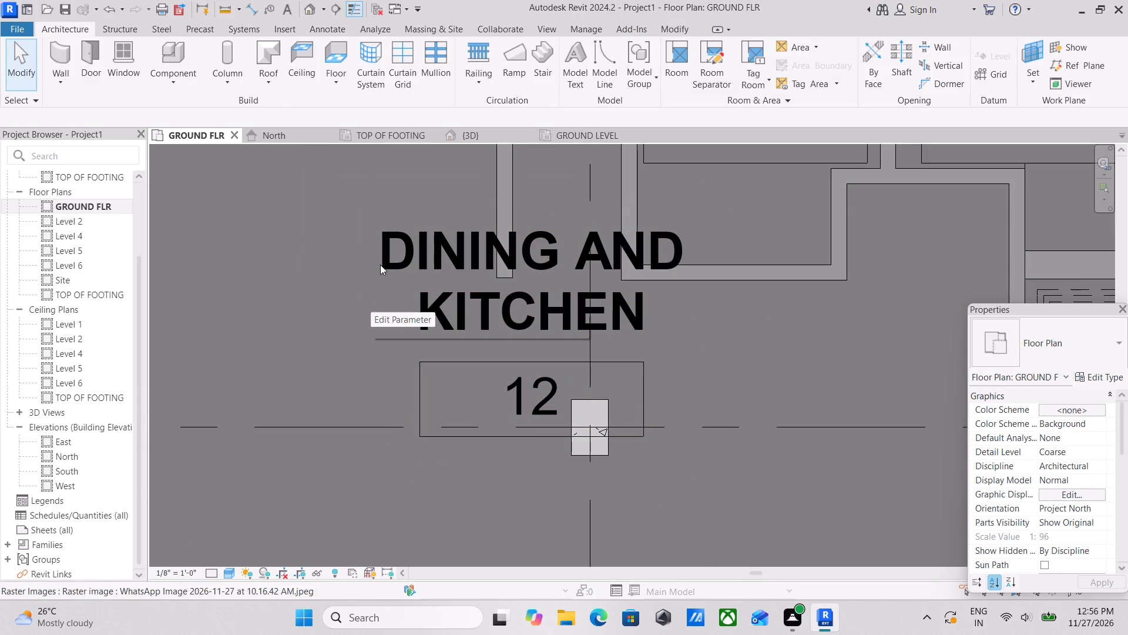
Move room 12's DINING AND KITCHEN tag west and slightly south, clear of the column at grid 2/C.
{"action": "left_click", "coordinate": [410, 229]}
{"action": "scroll", "coordinate": [474, 360], "scroll_direction": "down", "scroll_amount": 2}
{"action": "middle_click_drag", "start_coordinate": [472, 342], "coordinate": [480, 219]}
{"action": "left_click_drag", "start_coordinate": [525, 296], "coordinate": [511, 340]}
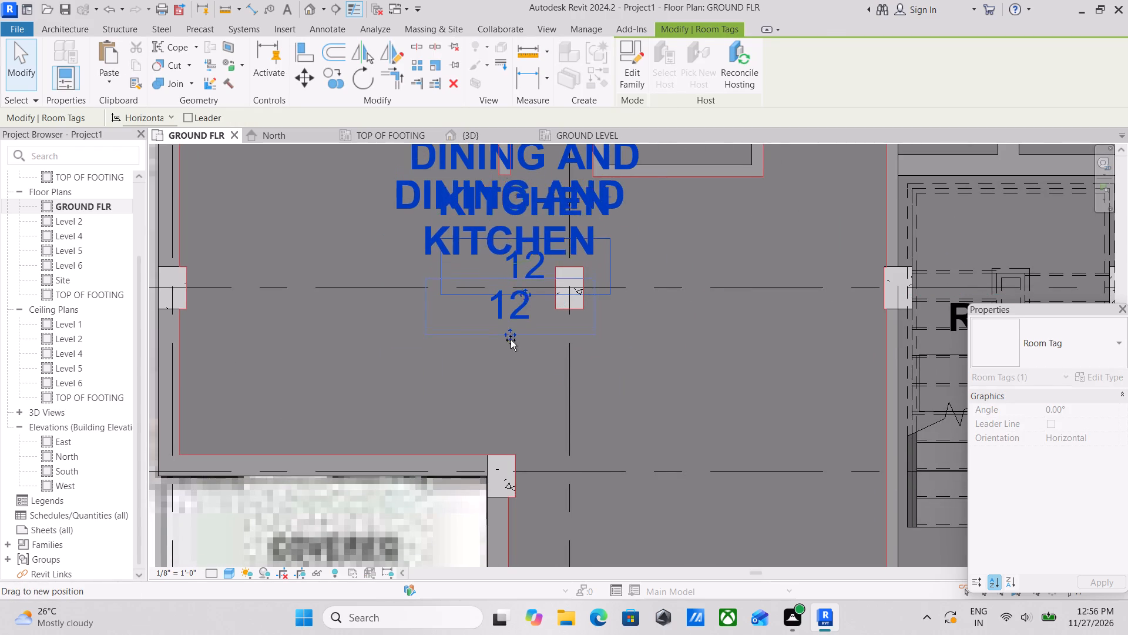
{"action": "left_click_drag", "start_coordinate": [511, 340], "coordinate": [438, 369]}
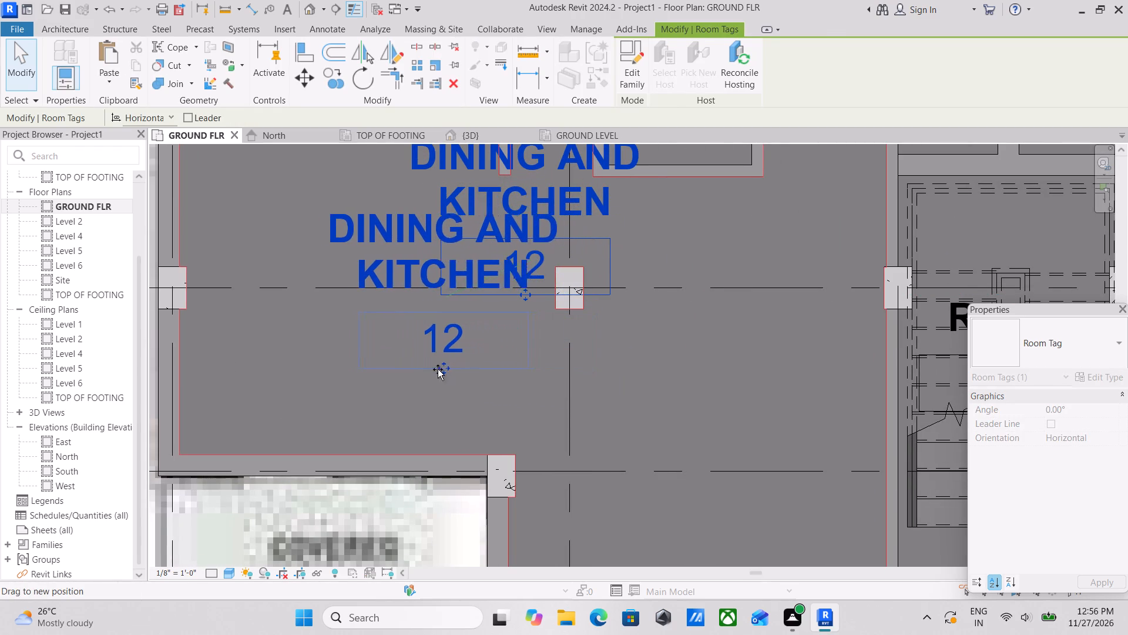
{"action": "left_click_drag", "start_coordinate": [438, 369], "coordinate": [388, 329]}
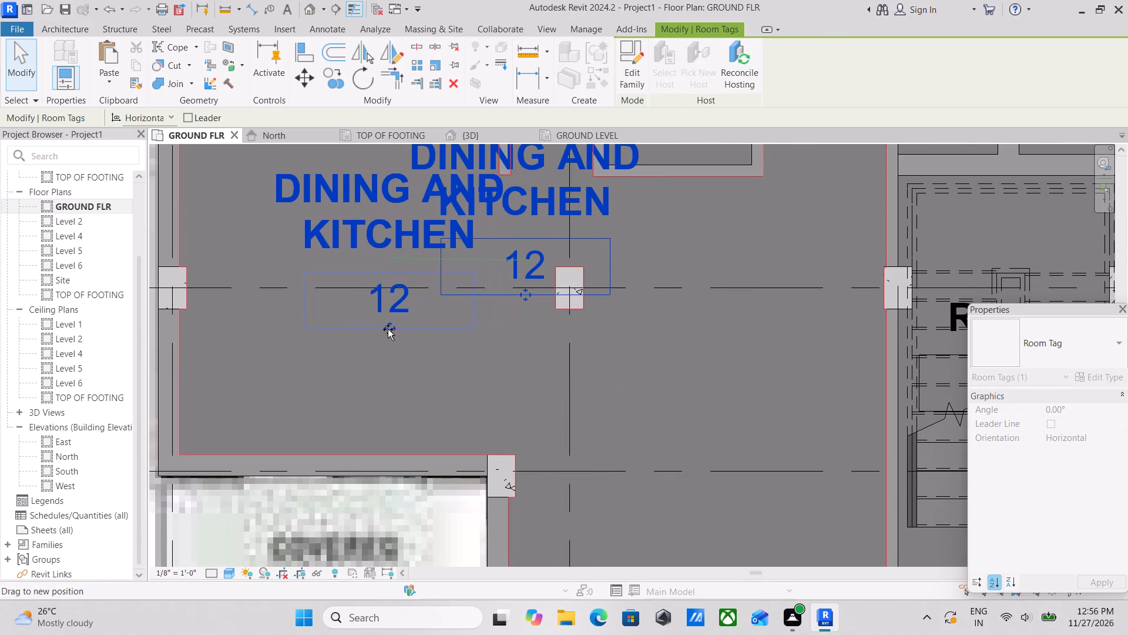
{"action": "left_click_drag", "start_coordinate": [388, 329], "coordinate": [375, 339]}
{"action": "scroll", "coordinate": [377, 339], "scroll_direction": "down", "scroll_amount": 3}
{"action": "middle_click_drag", "start_coordinate": [378, 340], "coordinate": [476, 363]}
{"action": "scroll", "coordinate": [482, 352], "scroll_direction": "up", "scroll_amount": 1}
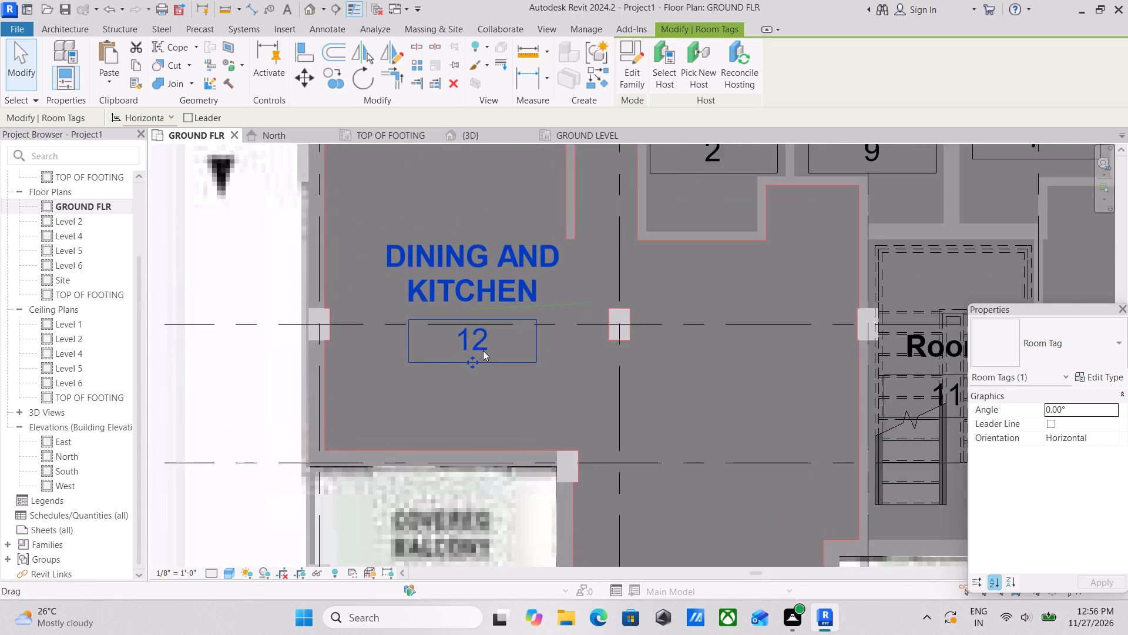
{"action": "scroll", "coordinate": [487, 348], "scroll_direction": "down", "scroll_amount": 3}
{"action": "key", "text": "Escape"}
Look over the ground floor plan to check which room tags still need a name or a better position.
{"action": "scroll", "coordinate": [518, 335], "scroll_direction": "down", "scroll_amount": 3}
{"action": "middle_click_drag", "start_coordinate": [519, 335], "coordinate": [503, 252]}
{"action": "middle_click_drag", "start_coordinate": [550, 305], "coordinate": [518, 305]}
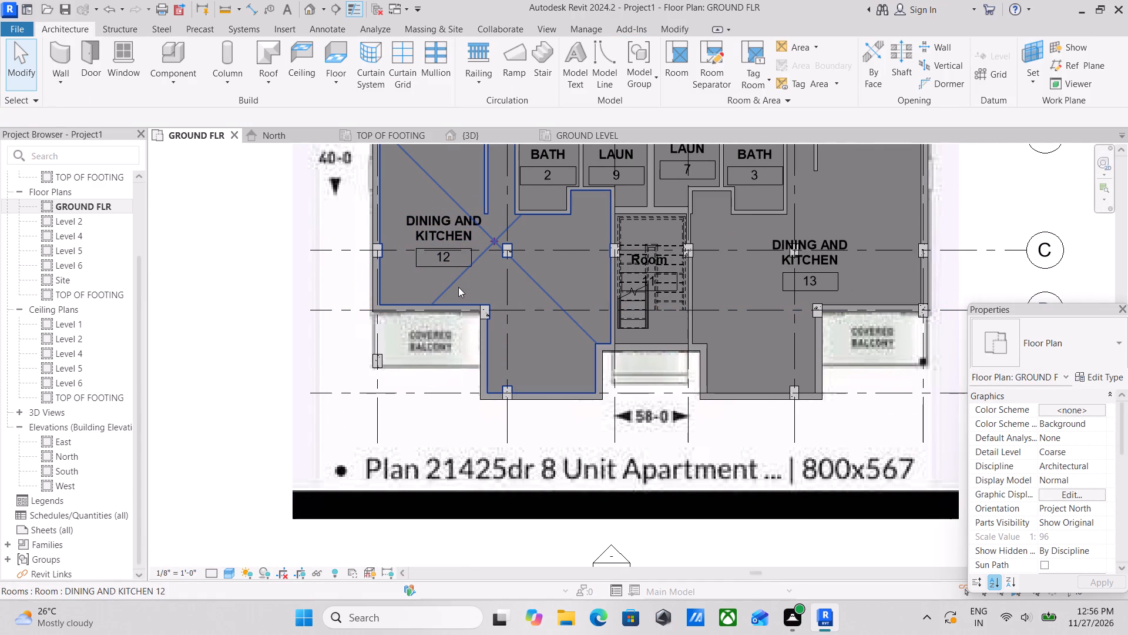
{"action": "scroll", "coordinate": [458, 287], "scroll_direction": "down", "scroll_amount": 1}
{"action": "middle_click_drag", "start_coordinate": [478, 311], "coordinate": [503, 325]}
{"action": "middle_click_drag", "start_coordinate": [493, 289], "coordinate": [519, 335]}
{"action": "scroll", "coordinate": [501, 296], "scroll_direction": "up", "scroll_amount": 1}
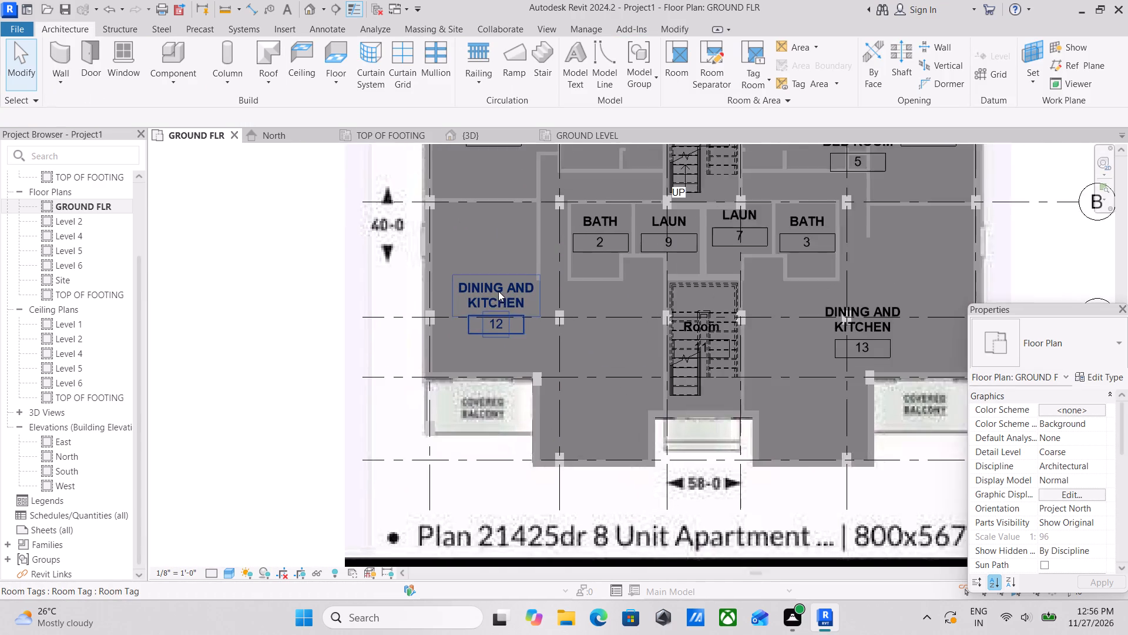
{"action": "scroll", "coordinate": [498, 291], "scroll_direction": "up", "scroll_amount": 1}
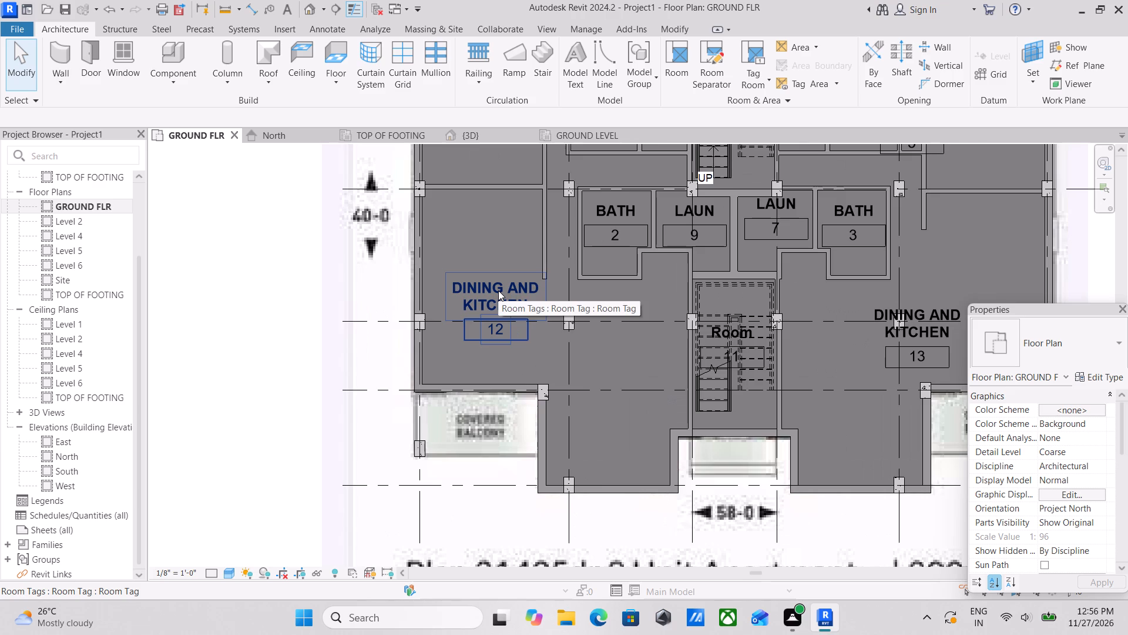
{"action": "scroll", "coordinate": [498, 290], "scroll_direction": "up", "scroll_amount": 2}
{"action": "scroll", "coordinate": [502, 275], "scroll_direction": "down", "scroll_amount": 1}
{"action": "middle_click_drag", "start_coordinate": [502, 286], "coordinate": [488, 331]}
{"action": "key", "text": "Escape"}
{"action": "scroll", "coordinate": [493, 327], "scroll_direction": "down", "scroll_amount": 3}
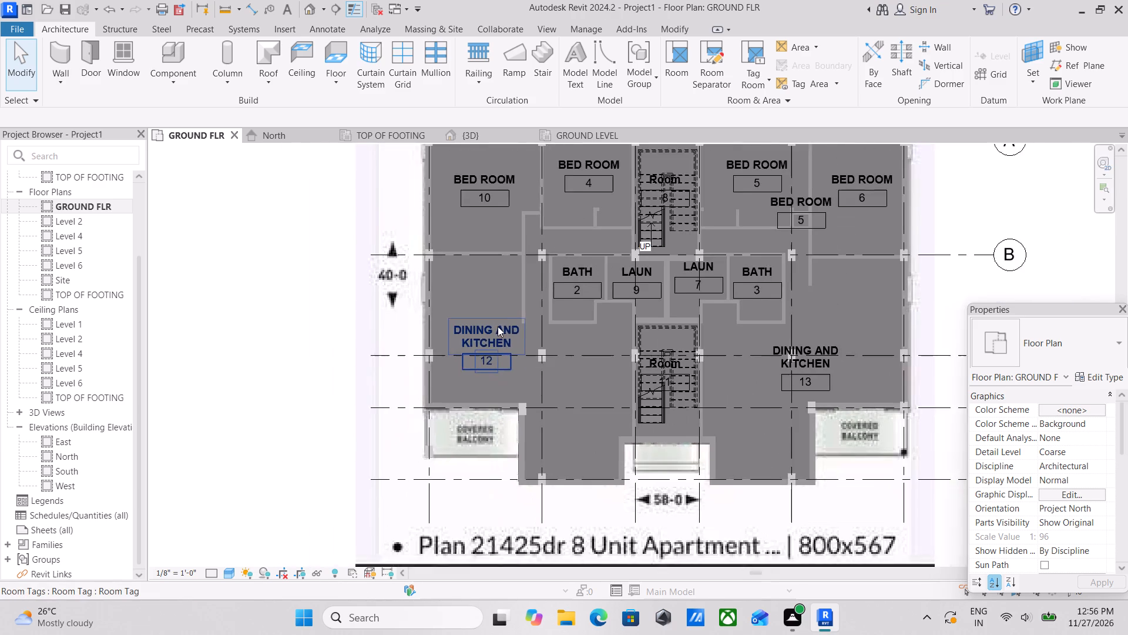
Rename room 11, the southern stairwell, as STAIRS.
{"action": "middle_click_drag", "start_coordinate": [498, 326], "coordinate": [450, 273]}
{"action": "scroll", "coordinate": [576, 342], "scroll_direction": "up", "scroll_amount": 1}
{"action": "middle_click_drag", "start_coordinate": [576, 341], "coordinate": [531, 387]}
{"action": "scroll", "coordinate": [585, 360], "scroll_direction": "up", "scroll_amount": 2}
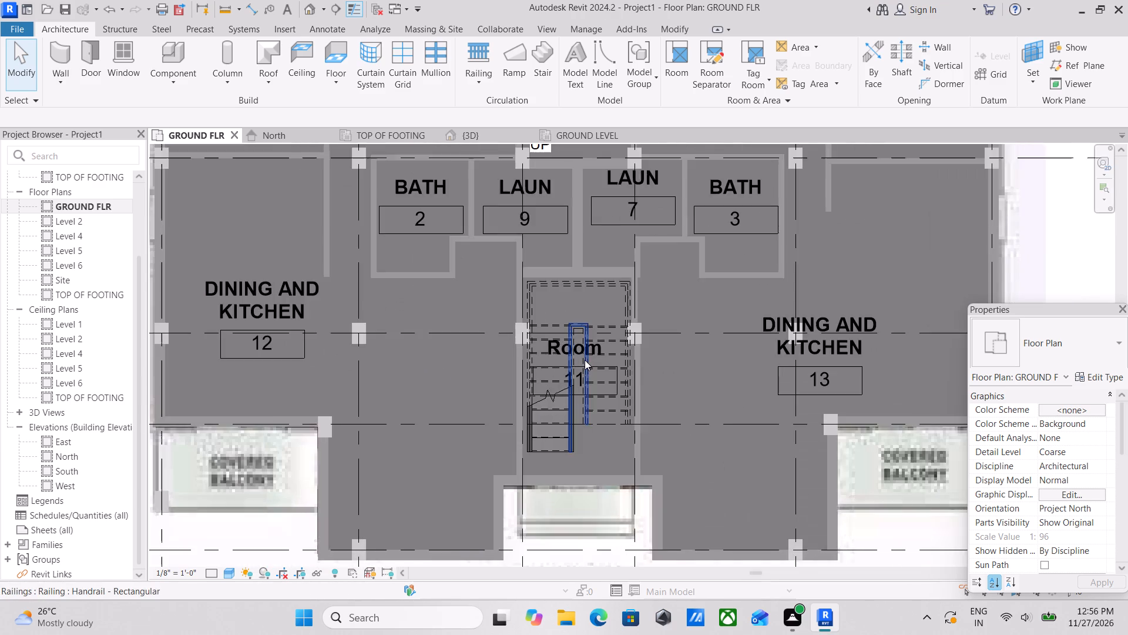
{"action": "scroll", "coordinate": [585, 360], "scroll_direction": "up", "scroll_amount": 10}
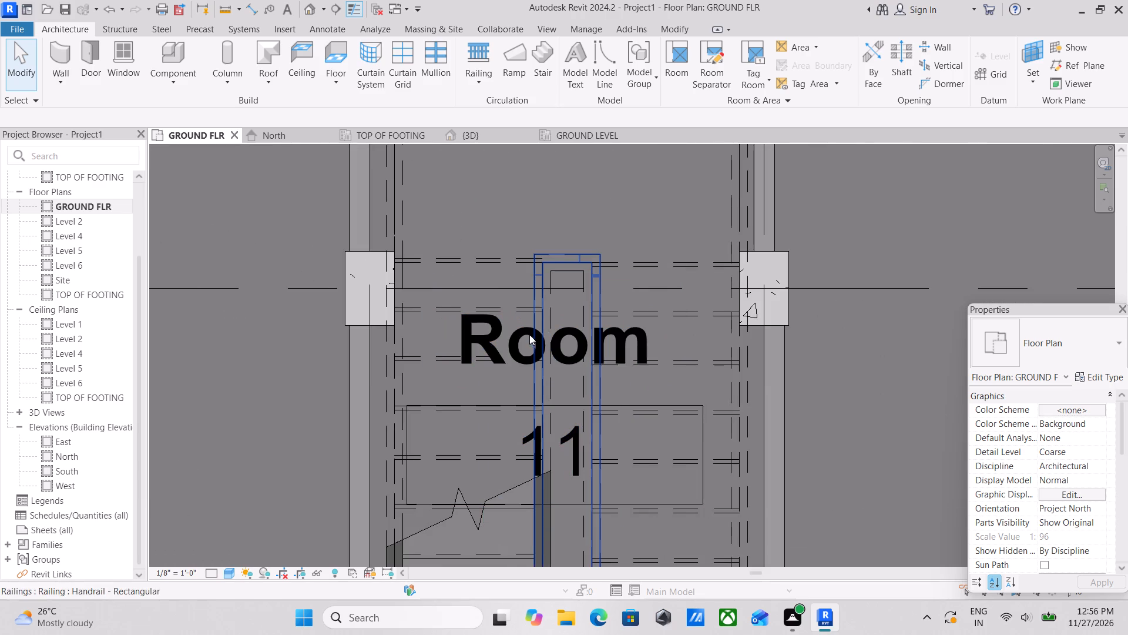
{"action": "scroll", "coordinate": [555, 352], "scroll_direction": "down", "scroll_amount": 2}
{"action": "middle_click_drag", "start_coordinate": [555, 352], "coordinate": [562, 363]}
{"action": "double_click", "coordinate": [566, 364]}
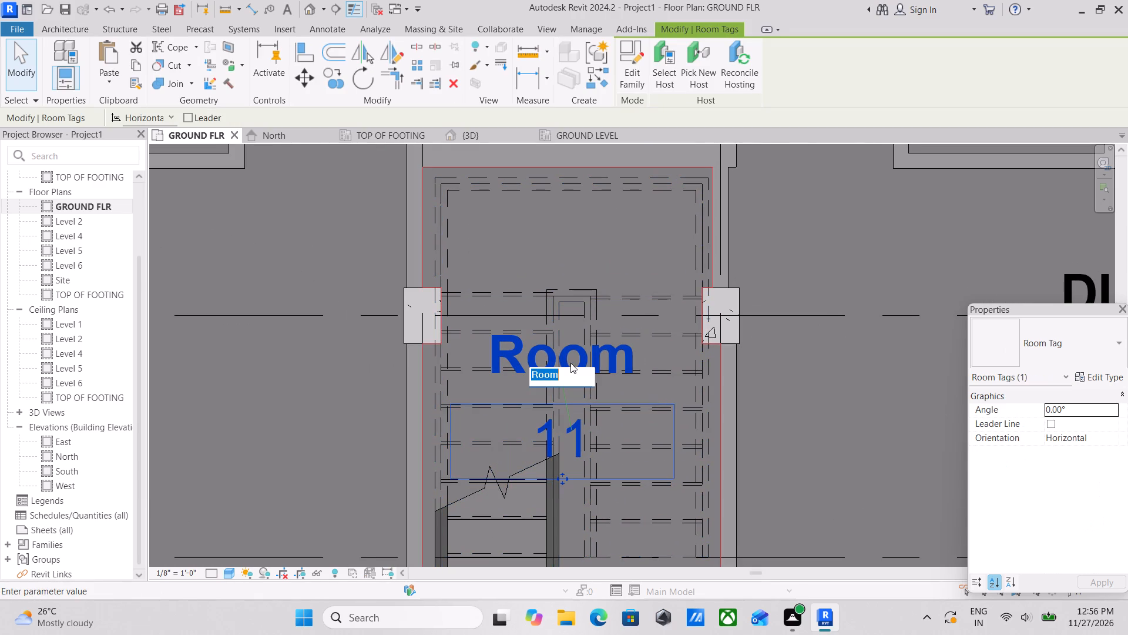
{"action": "type", "text": "STAIRS"}
{"action": "key", "text": "Return"}
{"action": "scroll", "coordinate": [598, 356], "scroll_direction": "down", "scroll_amount": 2}
{"action": "middle_click_drag", "start_coordinate": [598, 356], "coordinate": [573, 456]}
{"action": "key", "text": "Escape"}
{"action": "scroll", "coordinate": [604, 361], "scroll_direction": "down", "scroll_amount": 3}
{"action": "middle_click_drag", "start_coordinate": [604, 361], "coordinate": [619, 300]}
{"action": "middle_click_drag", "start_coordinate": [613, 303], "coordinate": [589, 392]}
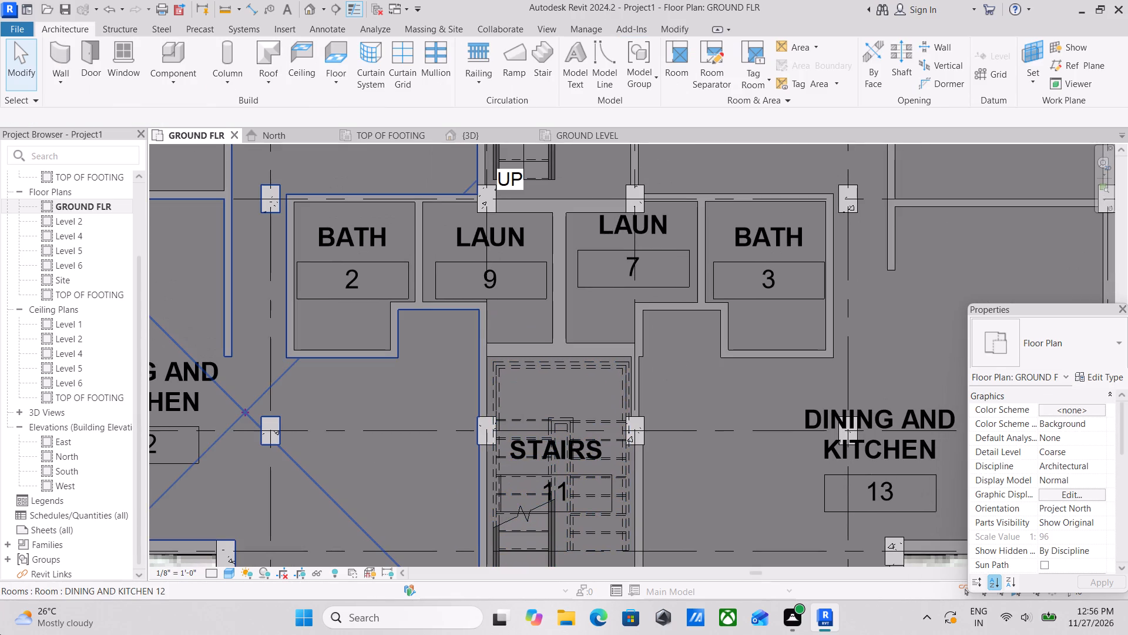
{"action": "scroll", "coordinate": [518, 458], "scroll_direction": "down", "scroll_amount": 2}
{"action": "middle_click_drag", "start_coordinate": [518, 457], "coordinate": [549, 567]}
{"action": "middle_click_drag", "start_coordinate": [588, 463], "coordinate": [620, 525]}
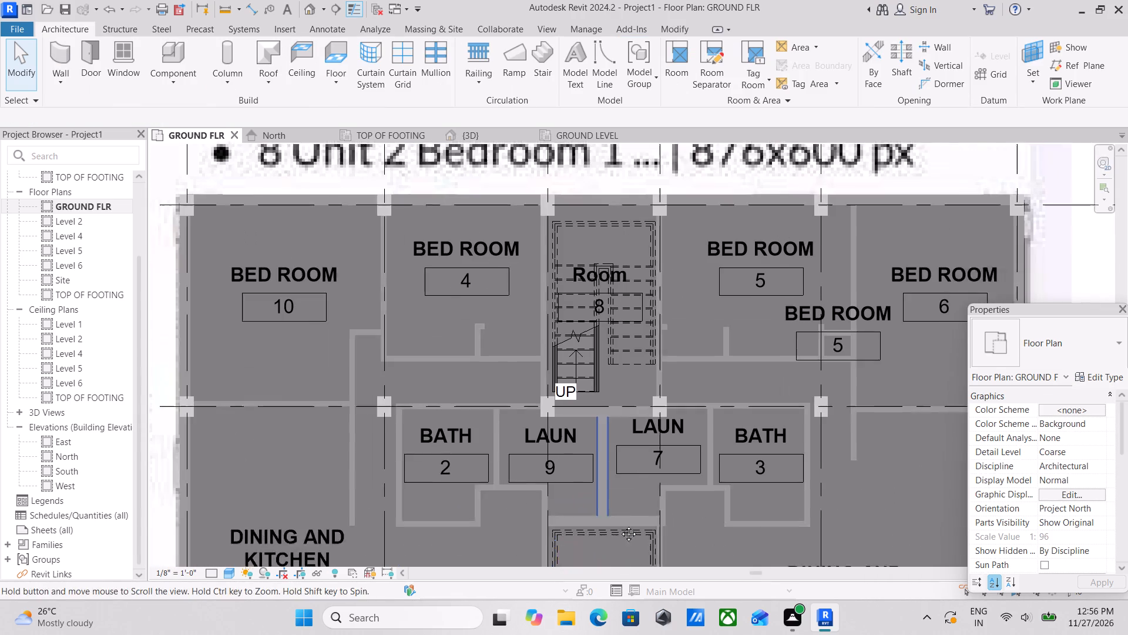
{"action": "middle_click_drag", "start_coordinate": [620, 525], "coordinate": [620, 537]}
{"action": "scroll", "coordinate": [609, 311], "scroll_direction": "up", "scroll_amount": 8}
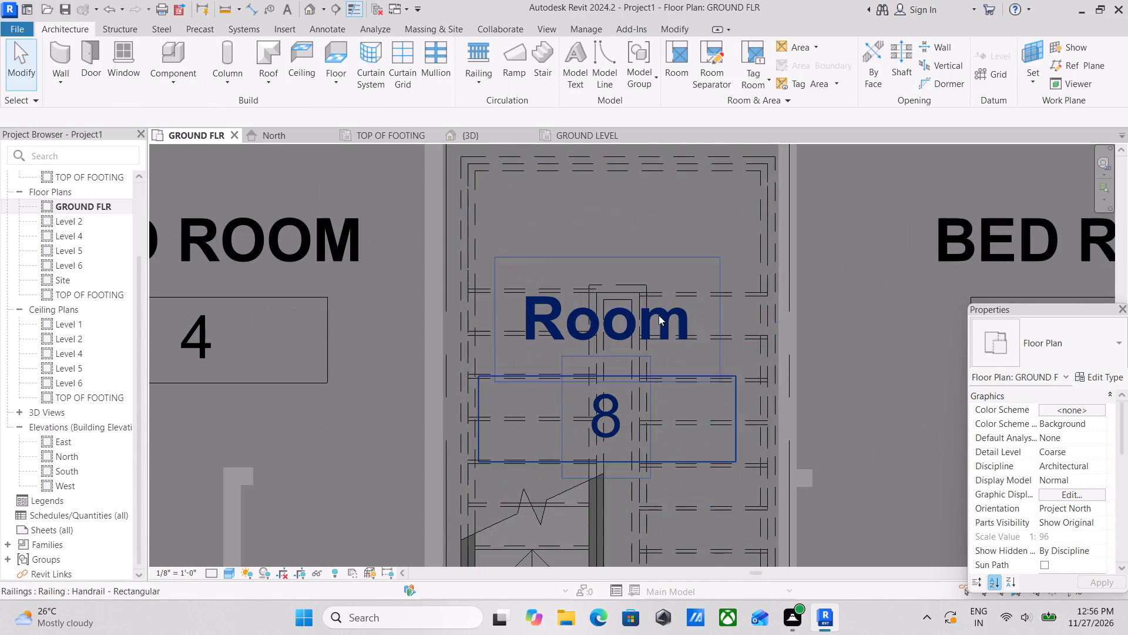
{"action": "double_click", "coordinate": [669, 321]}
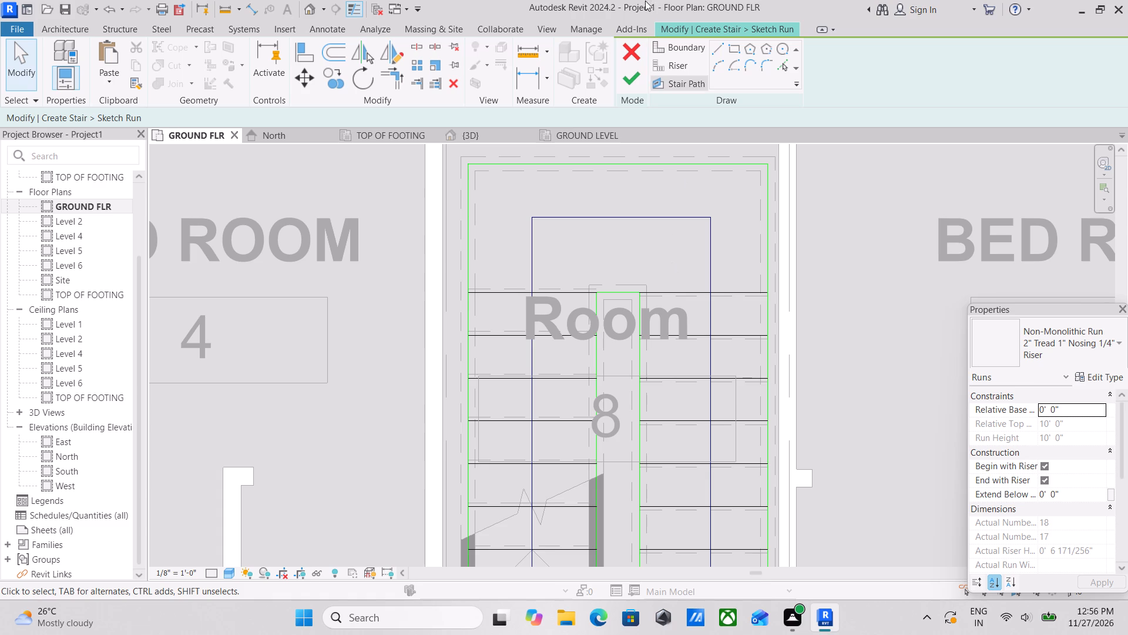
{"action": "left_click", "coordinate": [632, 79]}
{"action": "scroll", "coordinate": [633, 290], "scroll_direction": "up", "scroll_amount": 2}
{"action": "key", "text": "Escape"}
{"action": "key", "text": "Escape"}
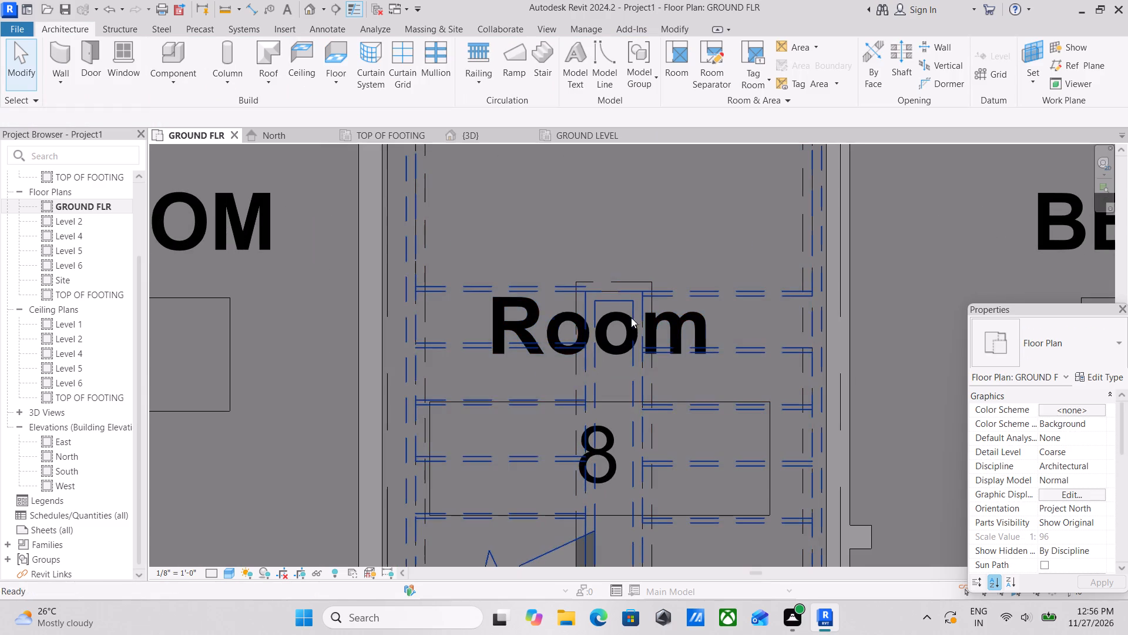
Rename room 8, the northern stairwell, as STAIRS.
{"action": "scroll", "coordinate": [596, 339], "scroll_direction": "up", "scroll_amount": 4}
{"action": "scroll", "coordinate": [610, 322], "scroll_direction": "down", "scroll_amount": 5}
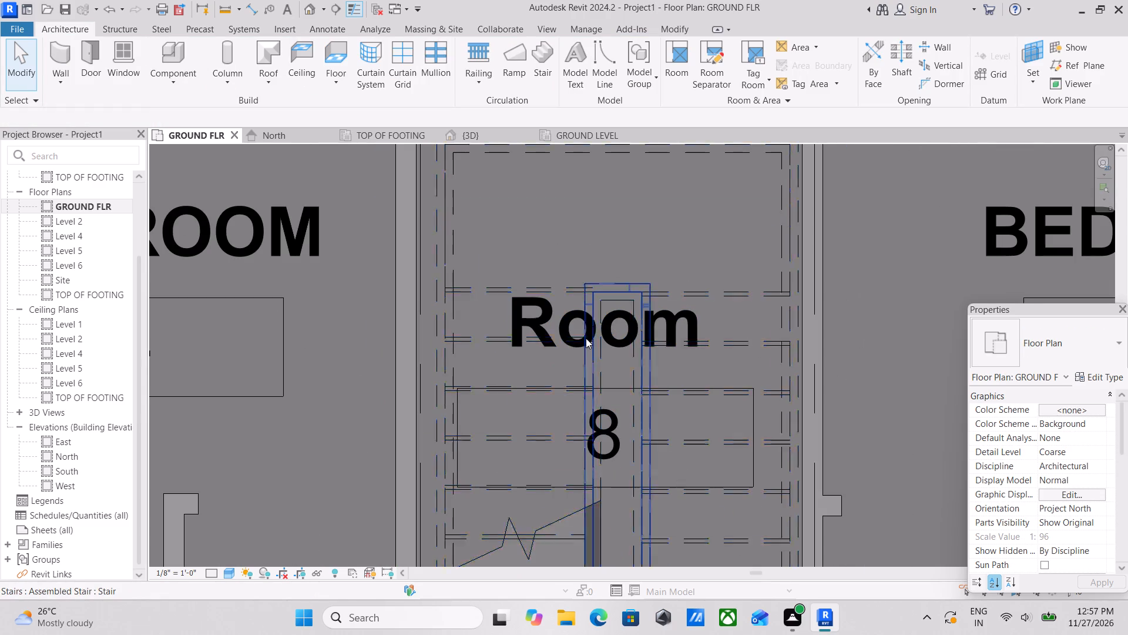
{"action": "left_click", "coordinate": [613, 341]}
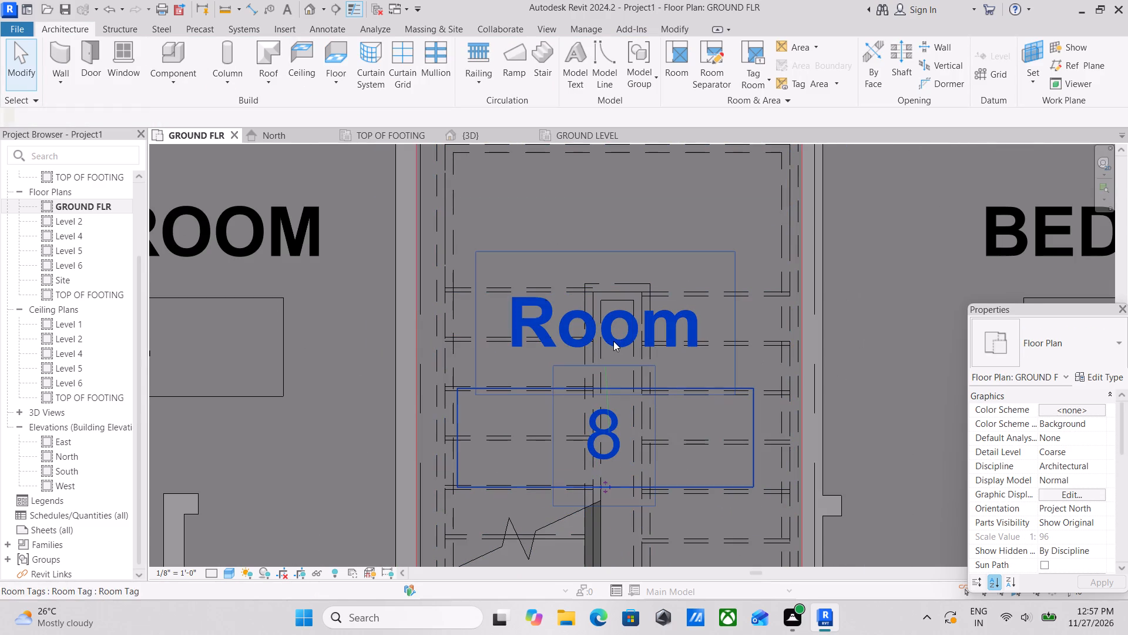
{"action": "left_click", "coordinate": [620, 339]}
{"action": "type", "text": "STAIRS"}
{"action": "key", "text": "Return"}
{"action": "scroll", "coordinate": [619, 340], "scroll_direction": "down", "scroll_amount": 5}
{"action": "key", "text": "Escape"}
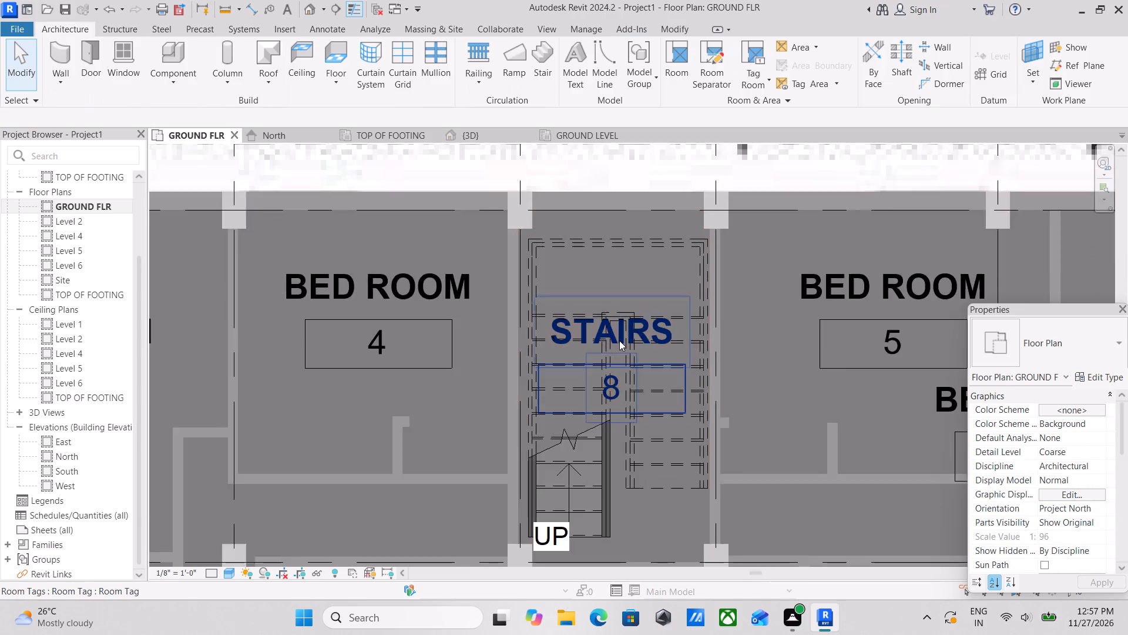
{"action": "key", "text": "Escape"}
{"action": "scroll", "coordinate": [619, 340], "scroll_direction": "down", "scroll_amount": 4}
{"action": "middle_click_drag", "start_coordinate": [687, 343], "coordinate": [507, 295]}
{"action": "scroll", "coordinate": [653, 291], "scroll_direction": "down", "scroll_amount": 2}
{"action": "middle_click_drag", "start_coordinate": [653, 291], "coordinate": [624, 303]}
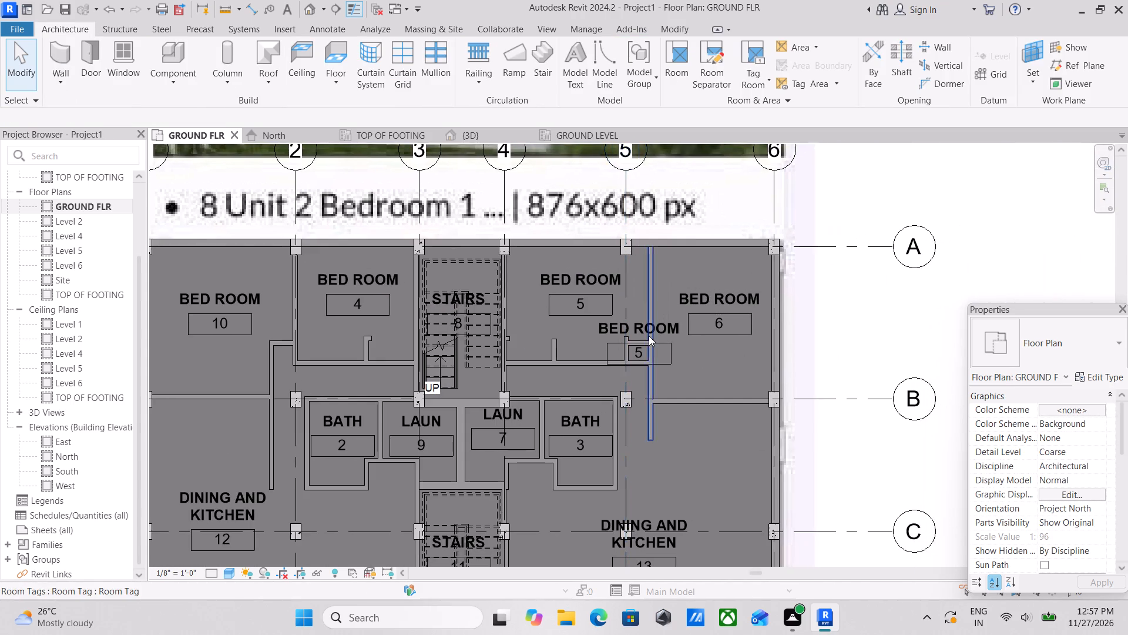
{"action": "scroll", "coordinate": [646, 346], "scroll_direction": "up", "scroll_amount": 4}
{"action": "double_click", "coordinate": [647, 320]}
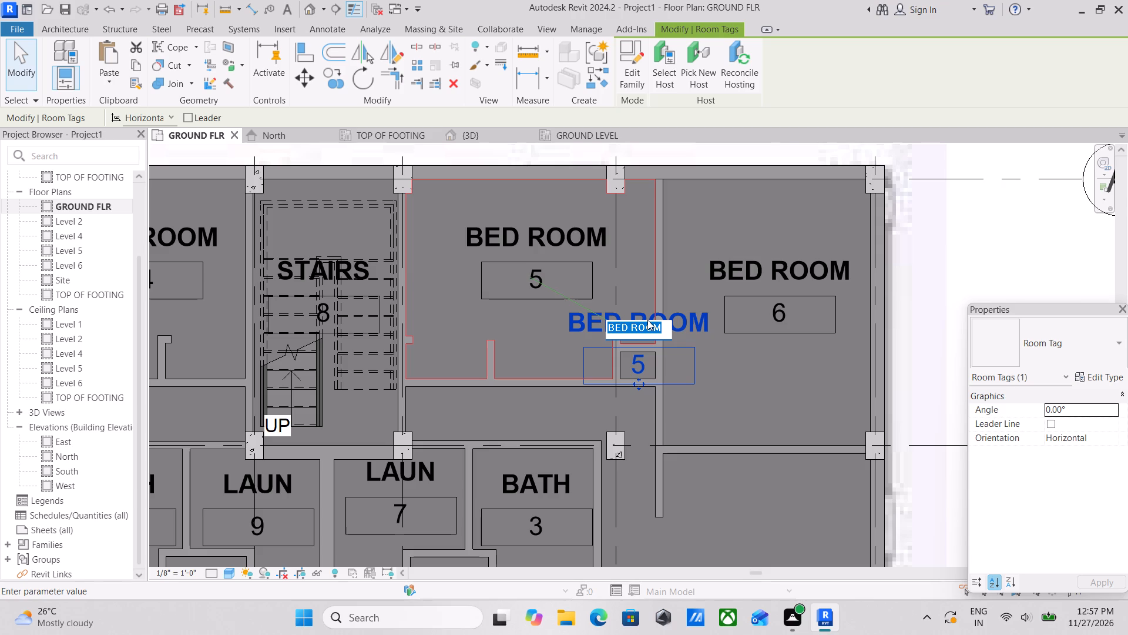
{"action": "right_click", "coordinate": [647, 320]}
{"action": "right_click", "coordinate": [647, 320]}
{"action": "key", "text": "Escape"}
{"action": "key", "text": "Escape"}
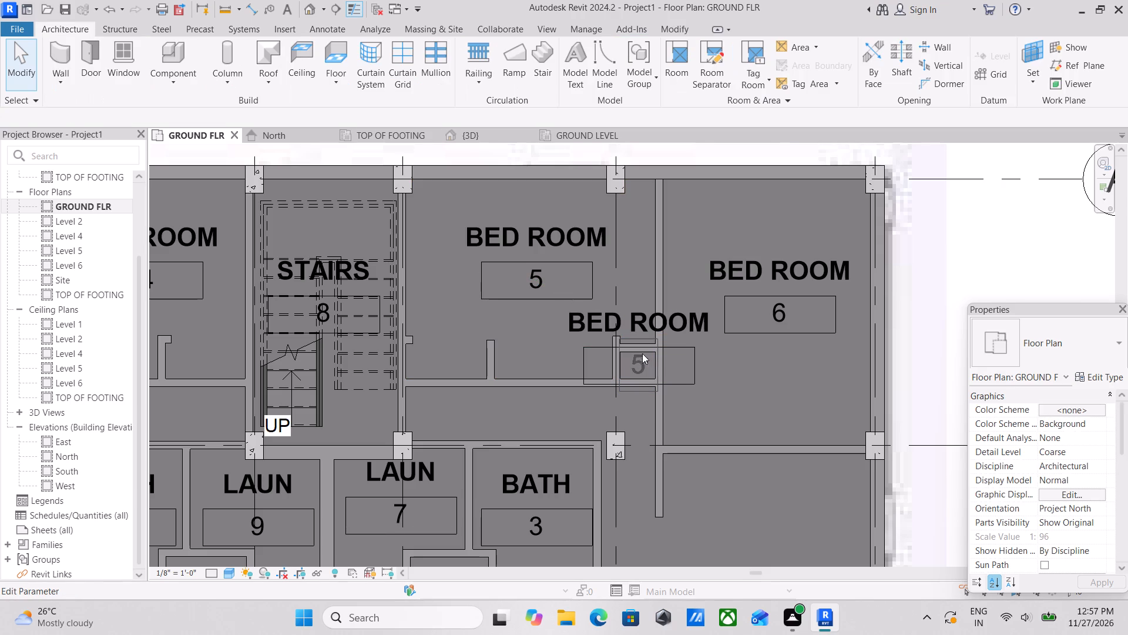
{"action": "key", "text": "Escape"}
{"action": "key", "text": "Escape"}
Delete the duplicate BED ROOM 5 tag that overlaps the wall between rooms 5 and 6.
{"action": "left_click", "coordinate": [697, 370]}
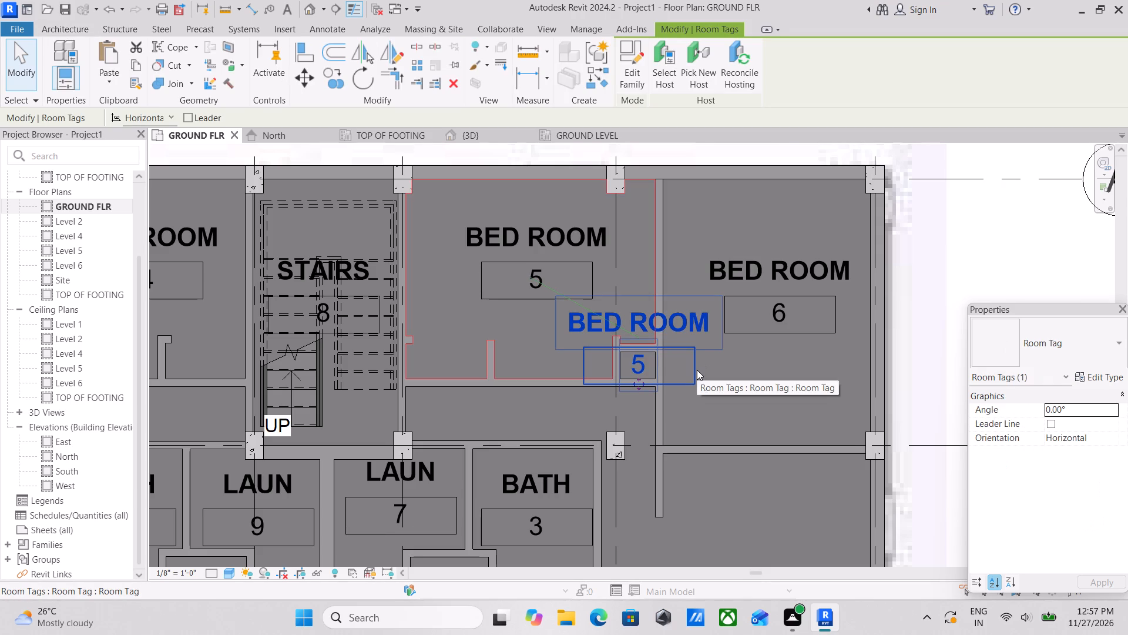
{"action": "right_click", "coordinate": [690, 372]}
{"action": "left_click", "coordinate": [720, 405]}
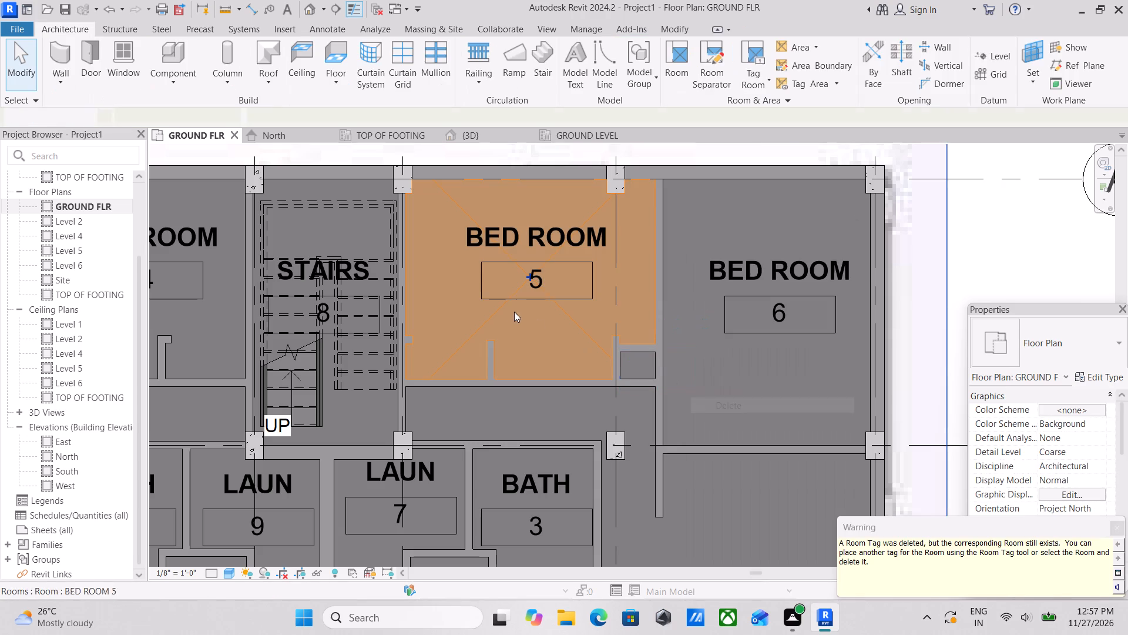
{"action": "key", "text": "Escape"}
Review the ground floor plan from the bedrooms to the south entrance, checking room names and tag placement.
{"action": "scroll", "coordinate": [699, 388], "scroll_direction": "down", "scroll_amount": 1}
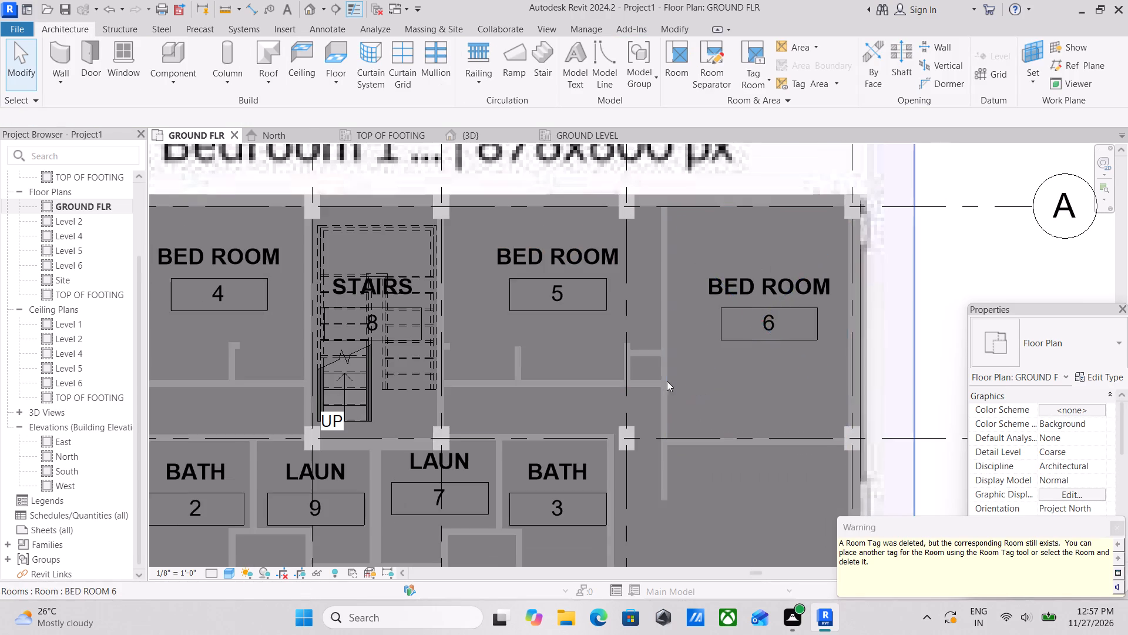
{"action": "scroll", "coordinate": [649, 373], "scroll_direction": "down", "scroll_amount": 1}
{"action": "scroll", "coordinate": [568, 354], "scroll_direction": "down", "scroll_amount": 1}
{"action": "middle_click_drag", "start_coordinate": [569, 335], "coordinate": [614, 270]}
{"action": "scroll", "coordinate": [441, 313], "scroll_direction": "down", "scroll_amount": 1}
{"action": "middle_click_drag", "start_coordinate": [393, 319], "coordinate": [528, 219]}
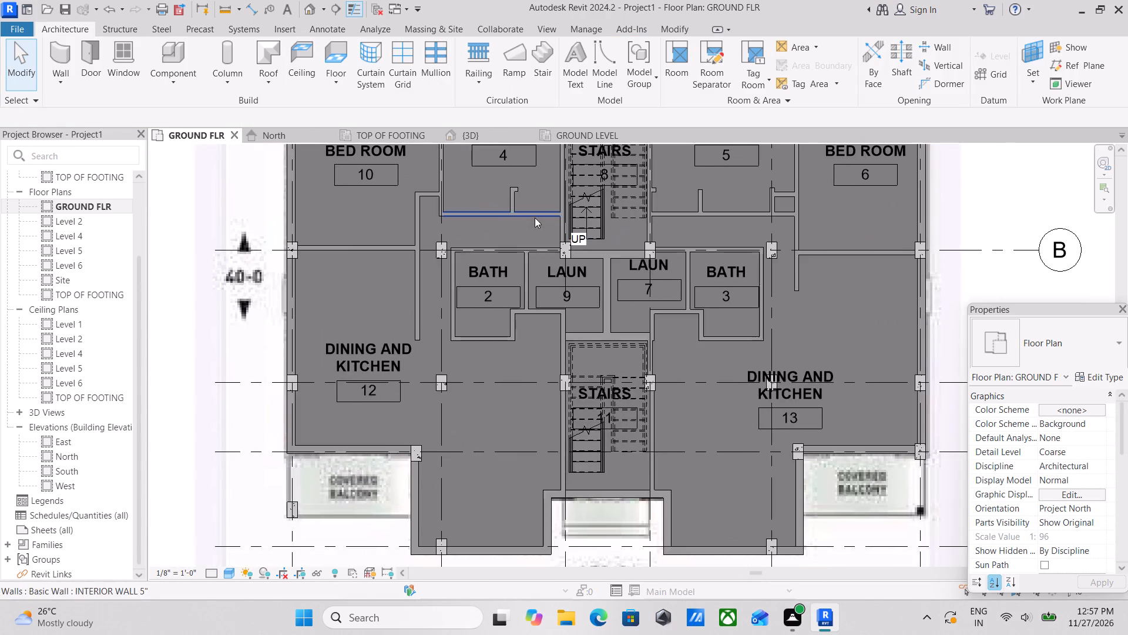
{"action": "middle_click_drag", "start_coordinate": [652, 340], "coordinate": [640, 235]}
{"action": "scroll", "coordinate": [643, 272], "scroll_direction": "down", "scroll_amount": 1}
{"action": "middle_click_drag", "start_coordinate": [693, 323], "coordinate": [643, 292]}
{"action": "middle_click_drag", "start_coordinate": [612, 302], "coordinate": [630, 310]}
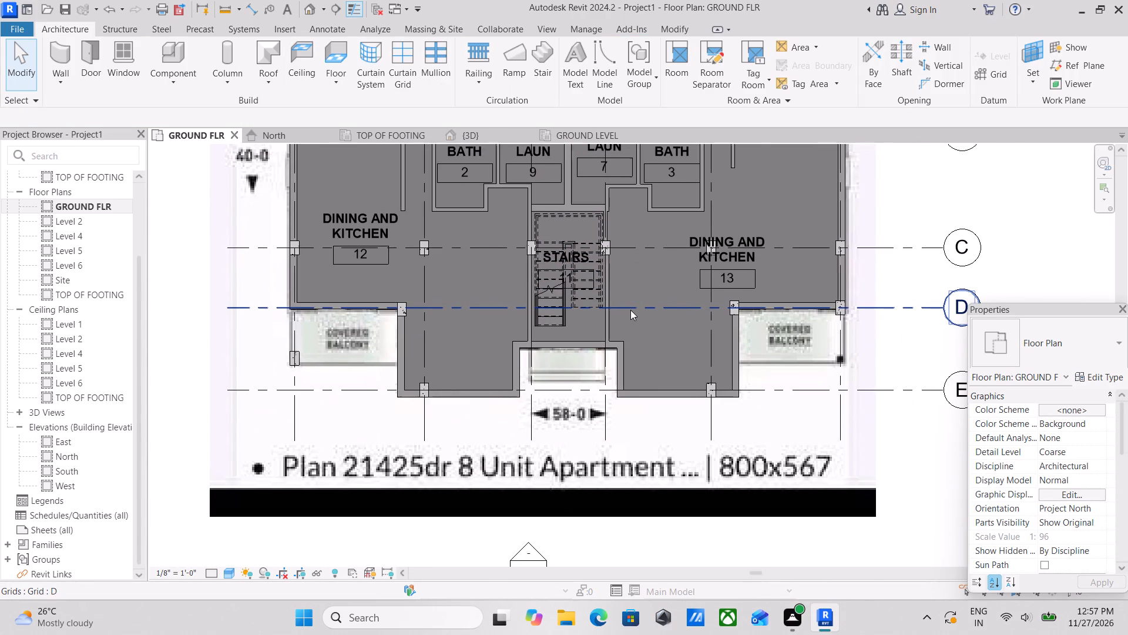
{"action": "scroll", "coordinate": [630, 310], "scroll_direction": "up", "scroll_amount": 1}
{"action": "scroll", "coordinate": [630, 310], "scroll_direction": "down", "scroll_amount": 1}
{"action": "middle_click_drag", "start_coordinate": [563, 346], "coordinate": [575, 320]}
{"action": "scroll", "coordinate": [575, 320], "scroll_direction": "up", "scroll_amount": 2}
{"action": "key", "text": "Escape"}
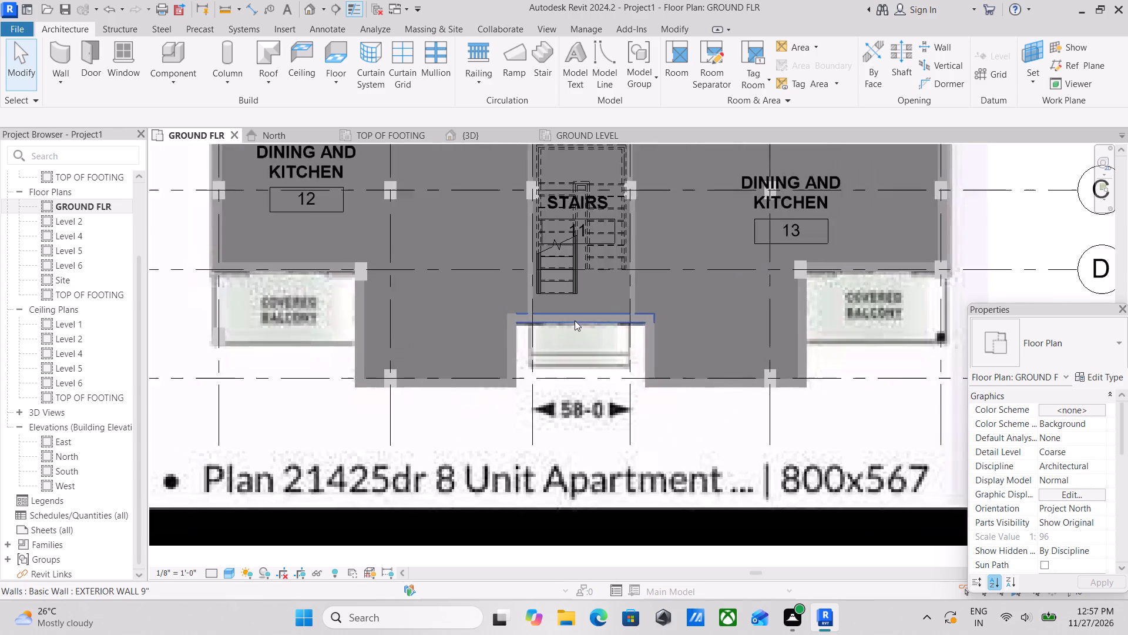
{"action": "scroll", "coordinate": [575, 320], "scroll_direction": "down", "scroll_amount": 2}
{"action": "middle_click_drag", "start_coordinate": [583, 317], "coordinate": [512, 398]}
{"action": "middle_click_drag", "start_coordinate": [422, 305], "coordinate": [505, 406]}
{"action": "middle_click_drag", "start_coordinate": [469, 303], "coordinate": [489, 355]}
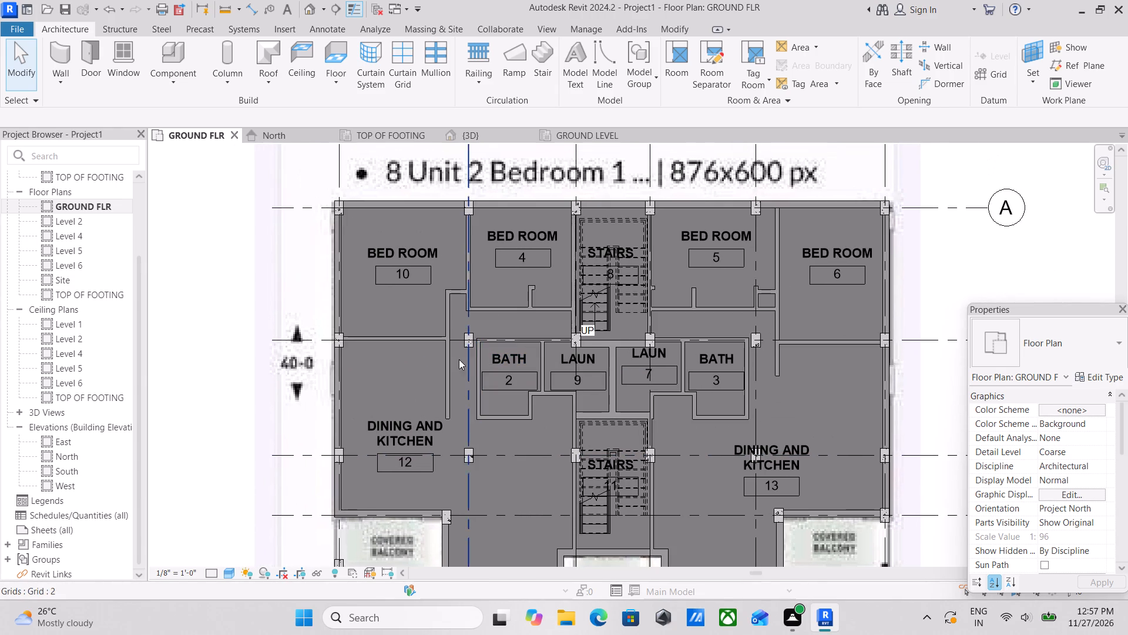
{"action": "scroll", "coordinate": [491, 293], "scroll_direction": "down", "scroll_amount": 2}
{"action": "scroll", "coordinate": [497, 289], "scroll_direction": "up", "scroll_amount": 2}
{"action": "middle_click_drag", "start_coordinate": [509, 285], "coordinate": [520, 369]}
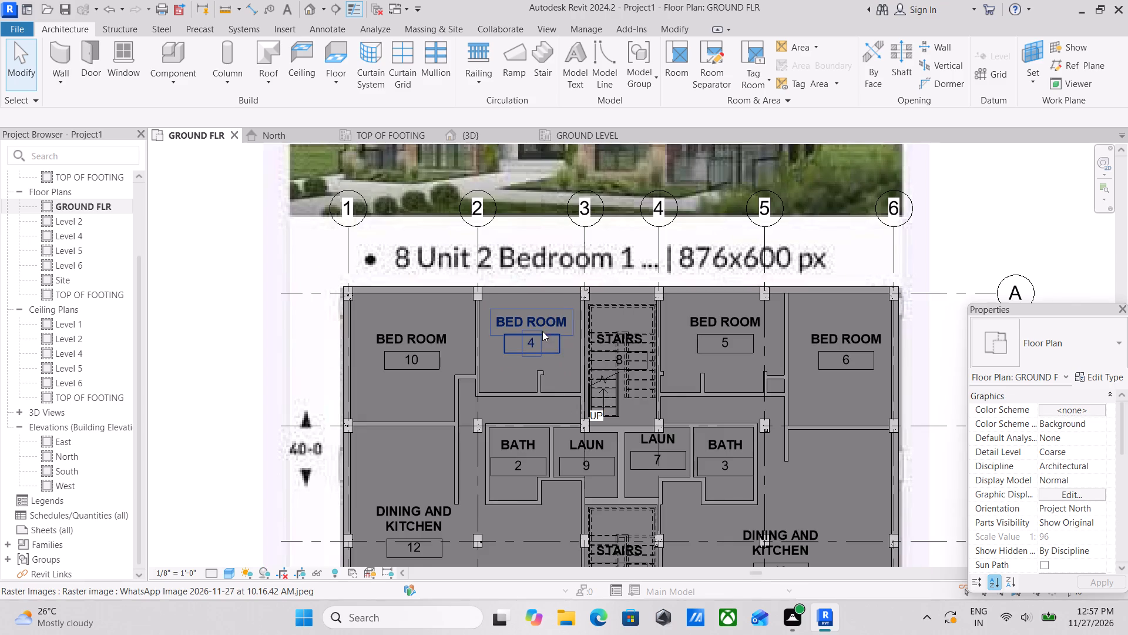
{"action": "scroll", "coordinate": [542, 331], "scroll_direction": "up", "scroll_amount": 2}
{"action": "scroll", "coordinate": [522, 356], "scroll_direction": "down", "scroll_amount": 1}
{"action": "middle_click_drag", "start_coordinate": [520, 358], "coordinate": [562, 335]}
{"action": "scroll", "coordinate": [374, 385], "scroll_direction": "up", "scroll_amount": 1}
{"action": "scroll", "coordinate": [425, 351], "scroll_direction": "down", "scroll_amount": 1}
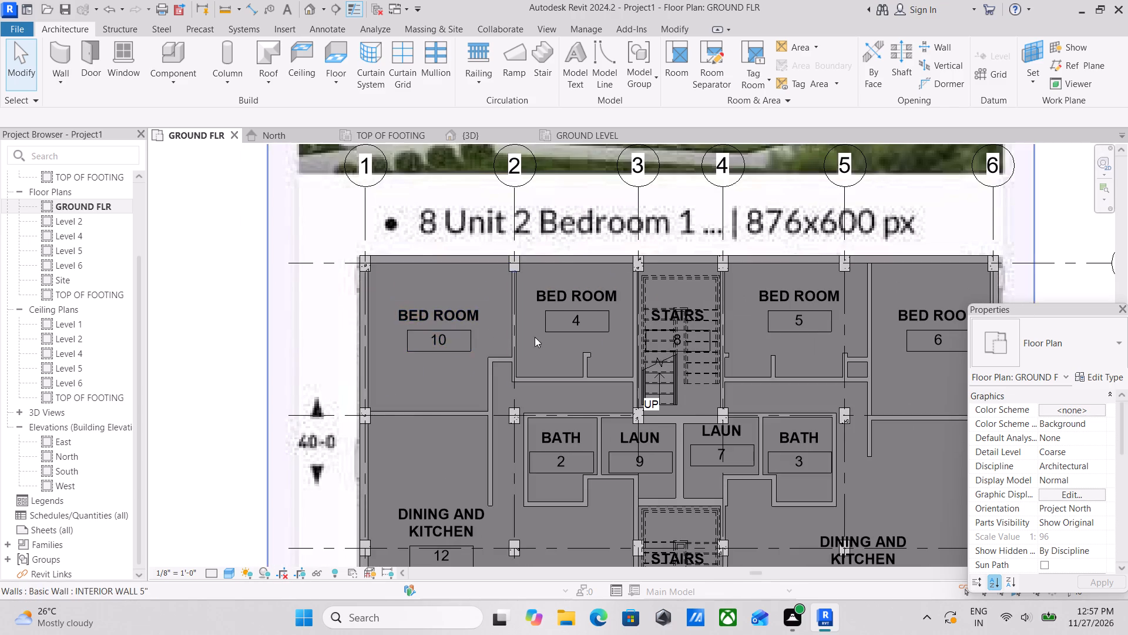
{"action": "scroll", "coordinate": [539, 335], "scroll_direction": "down", "scroll_amount": 1}
{"action": "key", "text": "Escape"}
{"action": "scroll", "coordinate": [572, 335], "scroll_direction": "up", "scroll_amount": 2}
{"action": "middle_click_drag", "start_coordinate": [598, 332], "coordinate": [521, 330]}
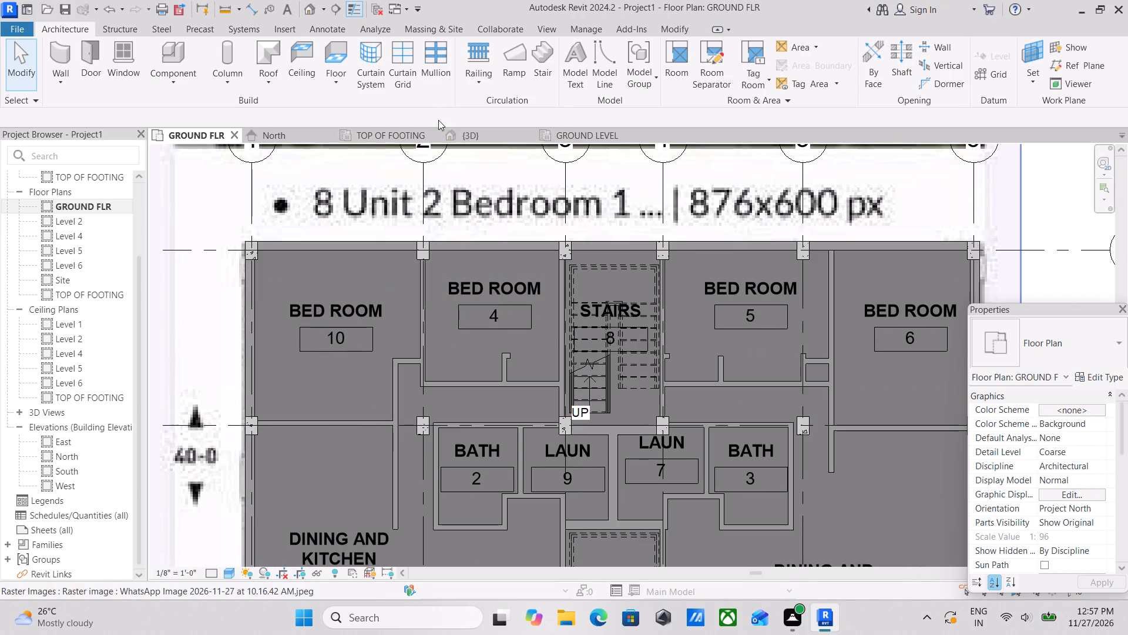
Examine the ground floor walls, beams, columns and stairs from all sides in the 3D view.
{"action": "left_click", "coordinate": [468, 138]}
{"action": "middle_click_drag", "start_coordinate": [552, 318], "coordinate": [252, 303]}
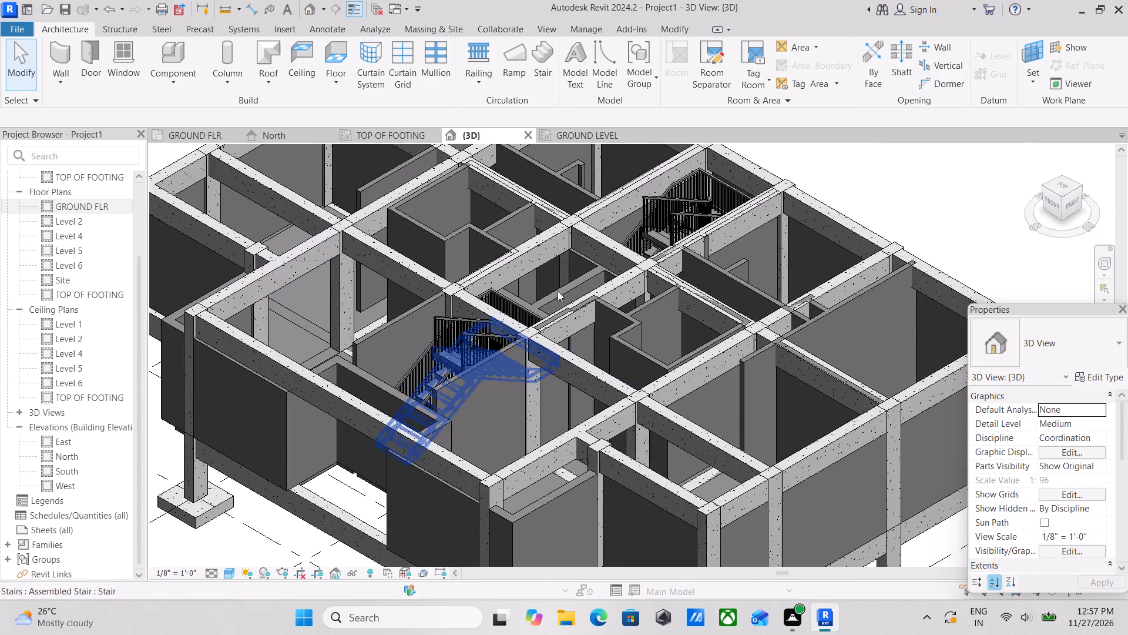
{"action": "middle_click_drag", "start_coordinate": [720, 253], "coordinate": [520, 289]}
{"action": "middle_click_drag", "start_coordinate": [676, 391], "coordinate": [657, 339]}
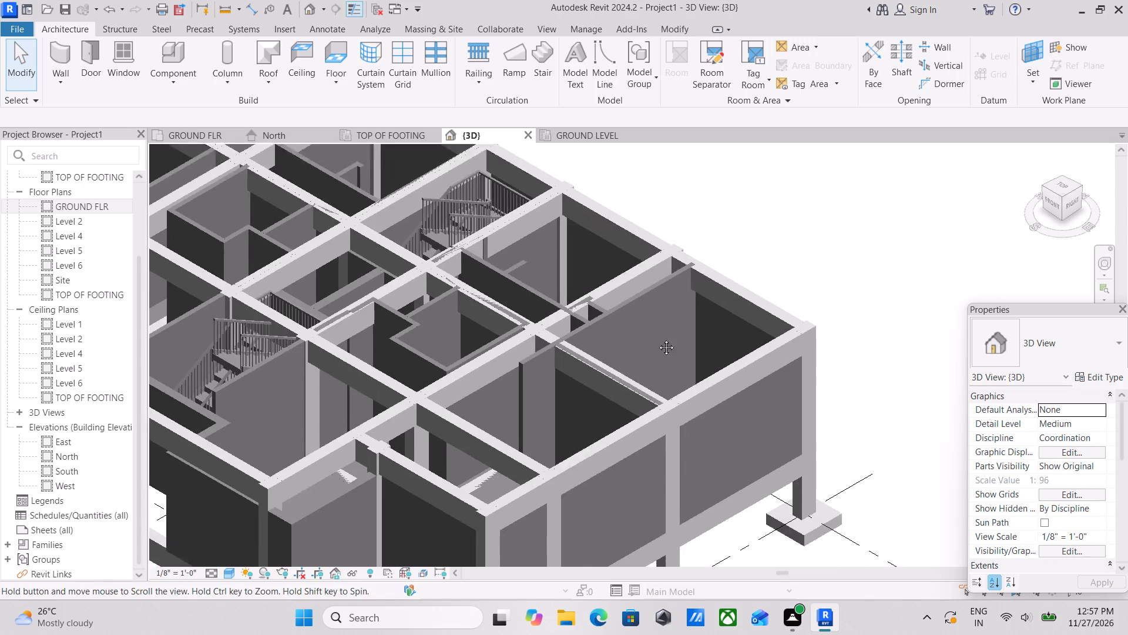
{"action": "middle_click_drag", "start_coordinate": [657, 339], "coordinate": [668, 323]}
{"action": "scroll", "coordinate": [374, 404], "scroll_direction": "up", "scroll_amount": 1}
{"action": "middle_click_drag", "start_coordinate": [373, 403], "coordinate": [565, 325]}
{"action": "scroll", "coordinate": [536, 400], "scroll_direction": "up", "scroll_amount": 1}
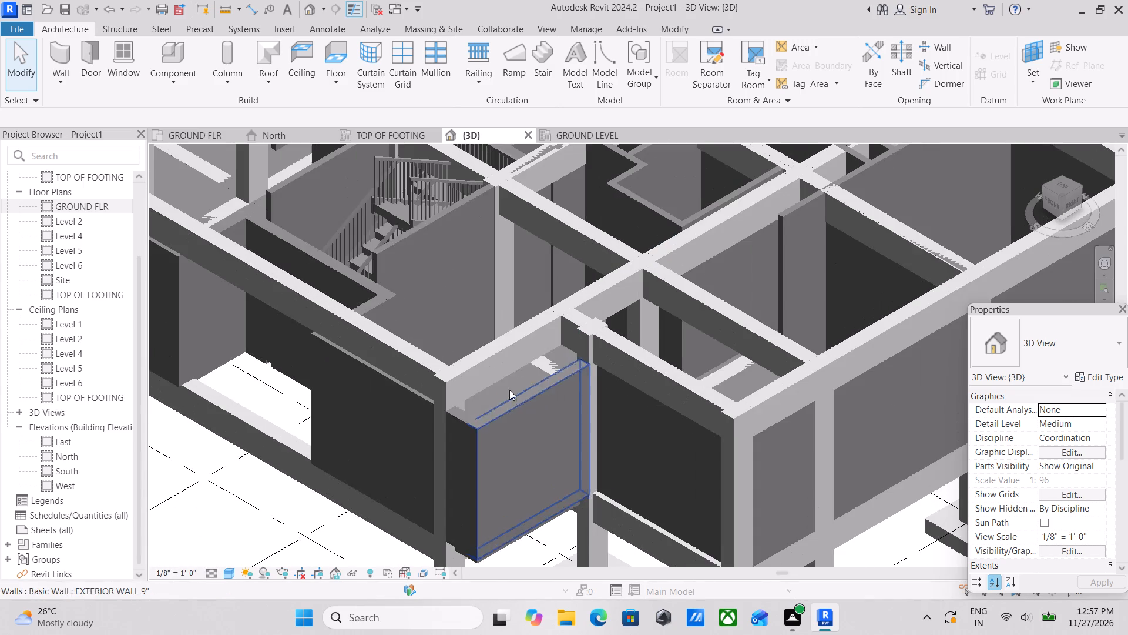
{"action": "scroll", "coordinate": [538, 348], "scroll_direction": "down", "scroll_amount": 2}
{"action": "scroll", "coordinate": [476, 352], "scroll_direction": "down", "scroll_amount": 1}
{"action": "middle_click_drag", "start_coordinate": [399, 352], "coordinate": [545, 403], "text": "shift"}
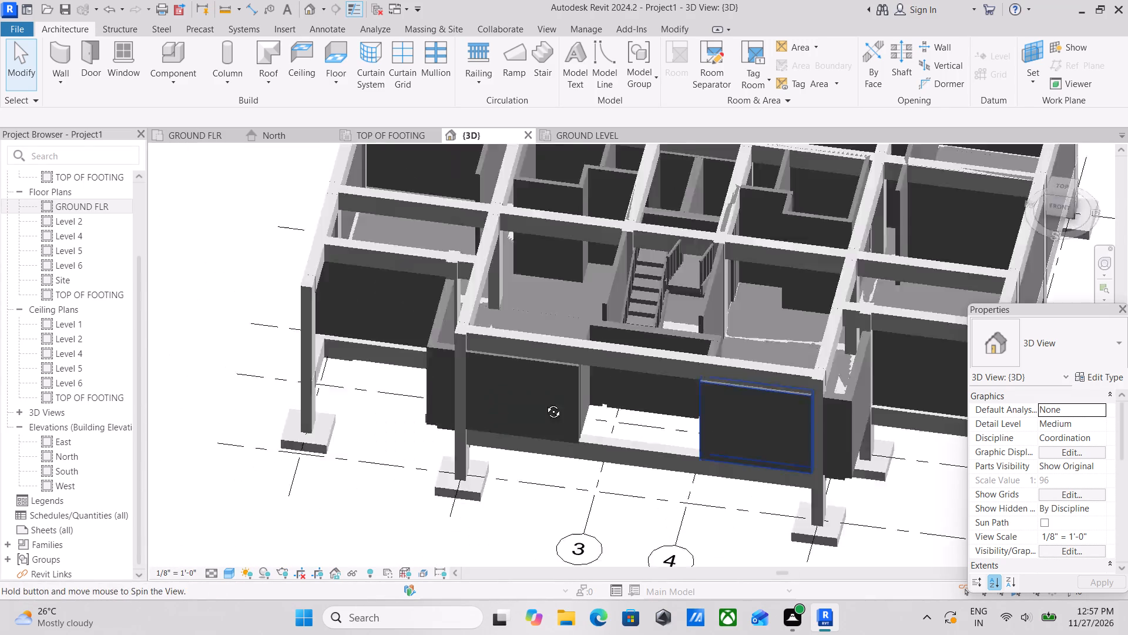
{"action": "middle_click_drag", "start_coordinate": [545, 403], "coordinate": [565, 402], "text": "shift"}
{"action": "middle_click_drag", "start_coordinate": [538, 331], "coordinate": [502, 478]}
{"action": "middle_click_drag", "start_coordinate": [589, 381], "coordinate": [536, 403], "text": "shift"}
{"action": "middle_click_drag", "start_coordinate": [673, 366], "coordinate": [613, 415], "text": "shift"}
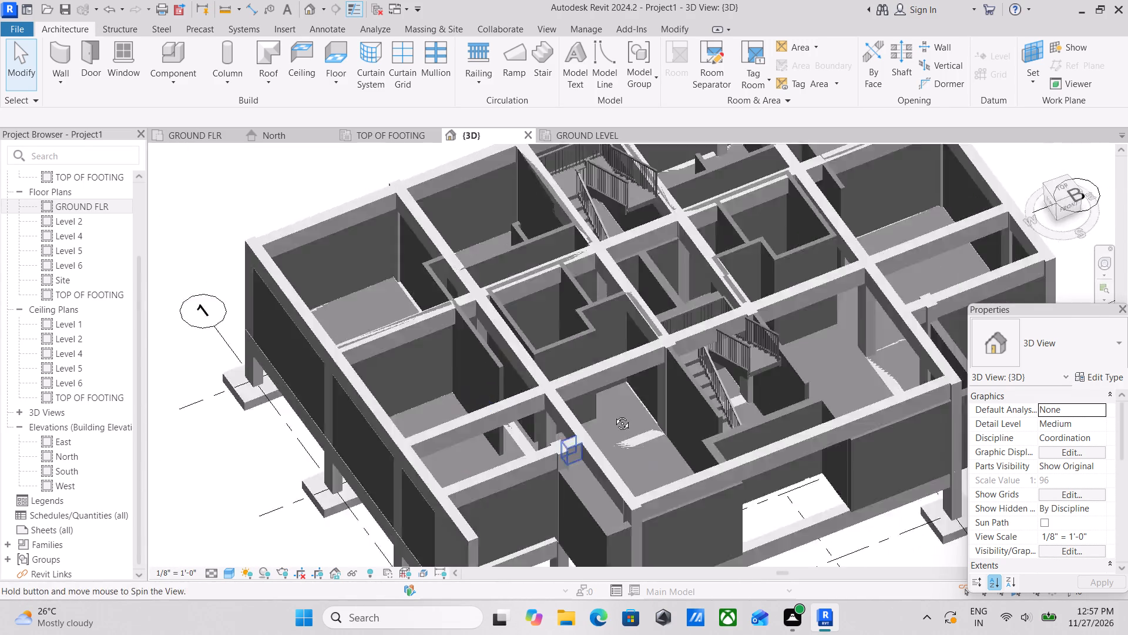
{"action": "middle_click_drag", "start_coordinate": [613, 415], "coordinate": [580, 433], "text": "shift"}
{"action": "middle_click_drag", "start_coordinate": [632, 430], "coordinate": [570, 412]}
{"action": "middle_click_drag", "start_coordinate": [675, 451], "coordinate": [600, 506], "text": "shift"}
{"action": "middle_click_drag", "start_coordinate": [596, 501], "coordinate": [573, 367], "text": "shift"}
{"action": "middle_click_drag", "start_coordinate": [524, 429], "coordinate": [546, 369]}
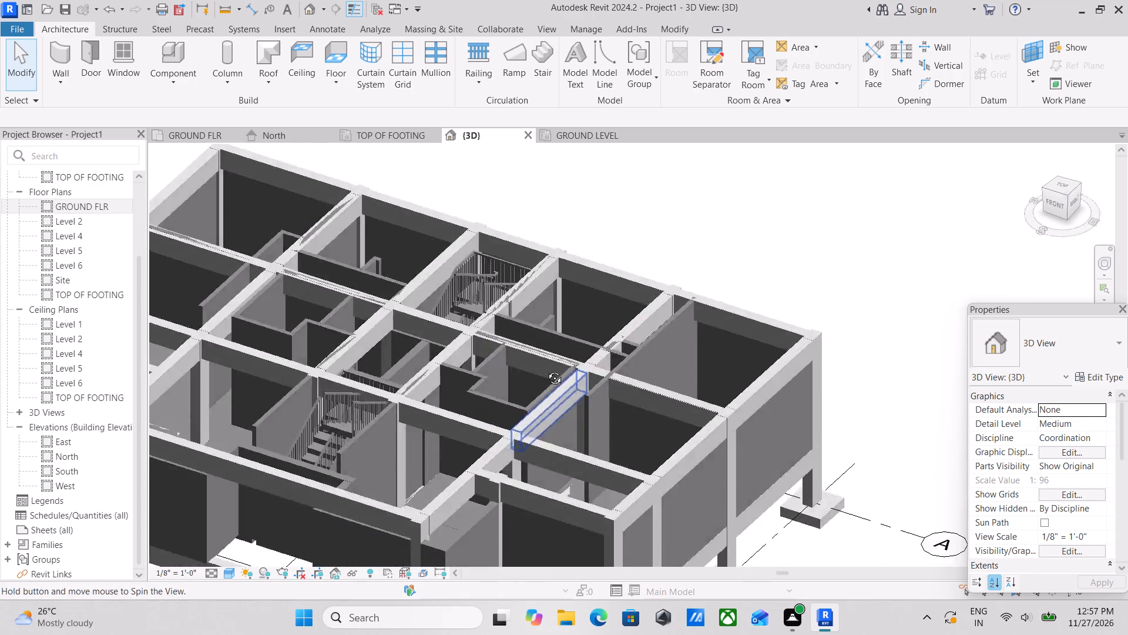
{"action": "middle_click_drag", "start_coordinate": [546, 369], "coordinate": [589, 282]}
{"action": "middle_click_drag", "start_coordinate": [511, 357], "coordinate": [658, 316], "text": "shift"}
{"action": "middle_click_drag", "start_coordinate": [562, 329], "coordinate": [697, 359], "text": "shift"}
{"action": "middle_click_drag", "start_coordinate": [532, 353], "coordinate": [545, 343], "text": "shift"}
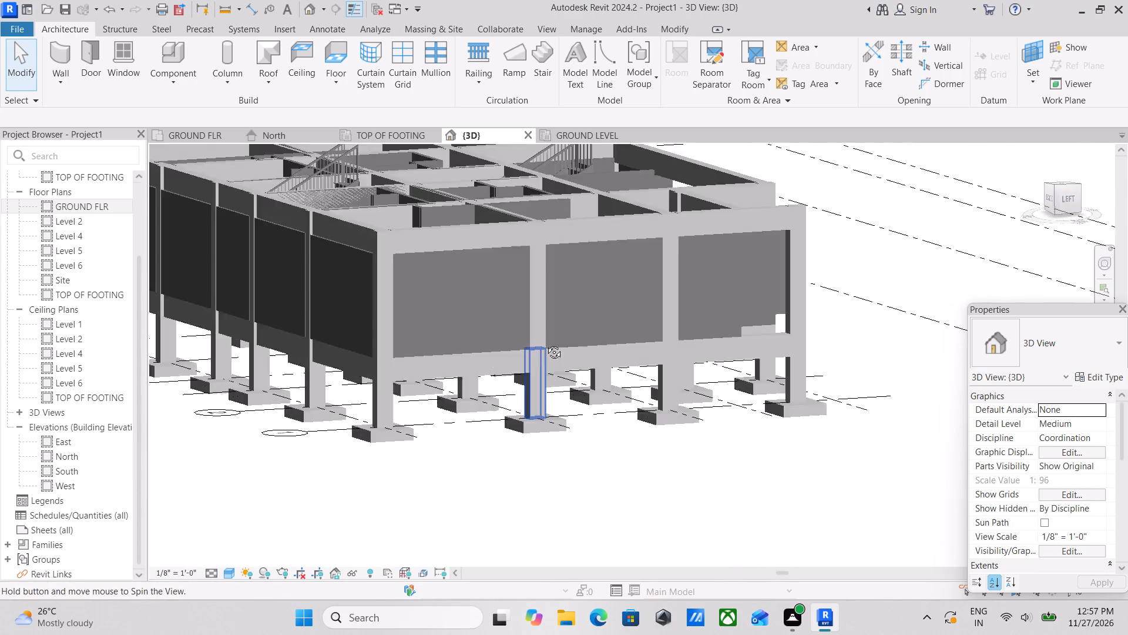
{"action": "middle_click_drag", "start_coordinate": [545, 343], "coordinate": [696, 355], "text": "shift"}
{"action": "middle_click_drag", "start_coordinate": [393, 360], "coordinate": [589, 323], "text": "shift"}
{"action": "scroll", "coordinate": [294, 353], "scroll_direction": "down", "scroll_amount": 4}
{"action": "middle_click_drag", "start_coordinate": [270, 346], "coordinate": [360, 292], "text": "shift"}
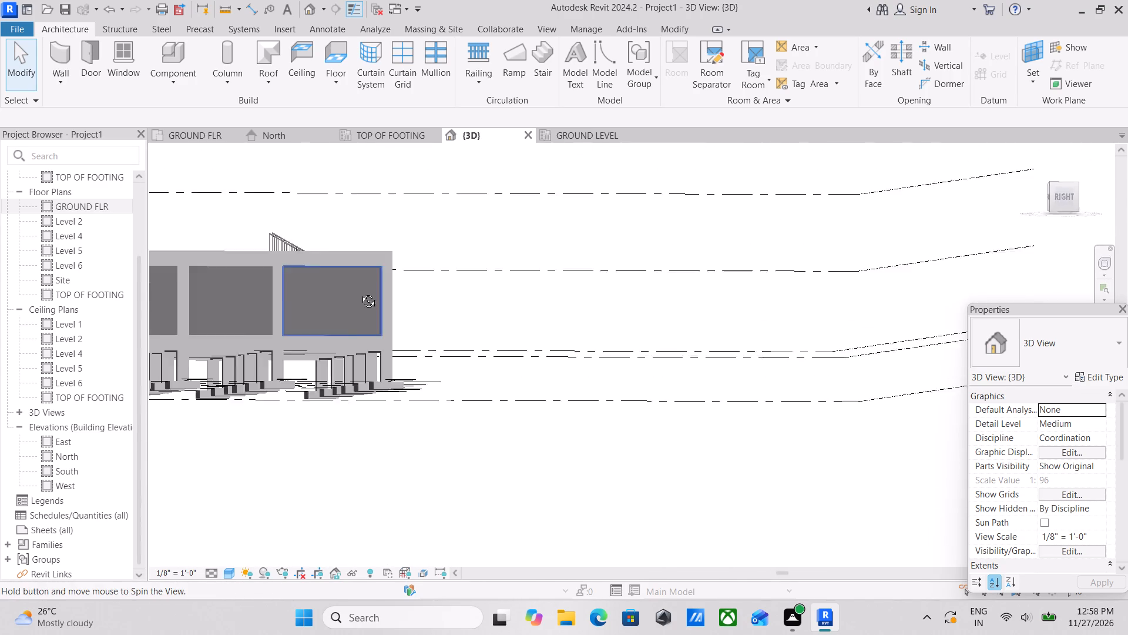
{"action": "middle_click_drag", "start_coordinate": [360, 292], "coordinate": [422, 337], "text": "shift"}
{"action": "scroll", "coordinate": [466, 302], "scroll_direction": "up", "scroll_amount": 3}
{"action": "middle_click_drag", "start_coordinate": [442, 309], "coordinate": [488, 376], "text": "shift"}
{"action": "middle_click", "coordinate": [488, 376]}
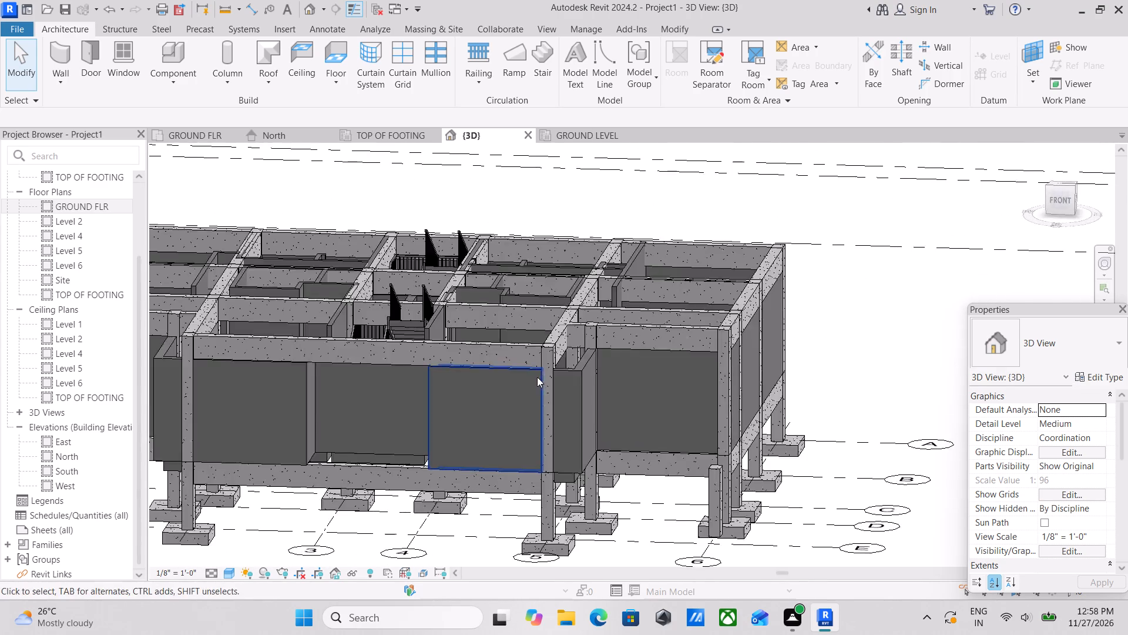
{"action": "middle_click_drag", "start_coordinate": [538, 377], "coordinate": [472, 416], "text": "shift"}
{"action": "middle_click_drag", "start_coordinate": [475, 409], "coordinate": [654, 325]}
{"action": "middle_click_drag", "start_coordinate": [589, 364], "coordinate": [540, 415], "text": "shift"}
{"action": "middle_click_drag", "start_coordinate": [496, 413], "coordinate": [665, 316]}
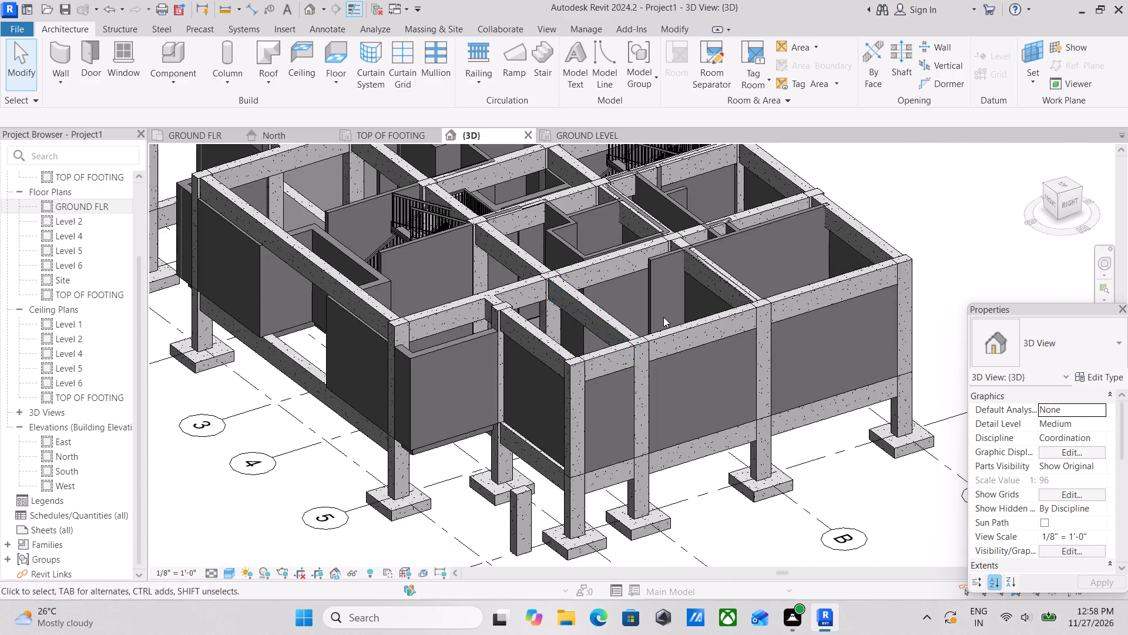
{"action": "middle_click_drag", "start_coordinate": [615, 351], "coordinate": [531, 410], "text": "shift"}
{"action": "middle_click_drag", "start_coordinate": [460, 364], "coordinate": [643, 388]}
{"action": "middle_click_drag", "start_coordinate": [643, 388], "coordinate": [563, 399], "text": "shift"}
{"action": "middle_click_drag", "start_coordinate": [545, 360], "coordinate": [535, 466]}
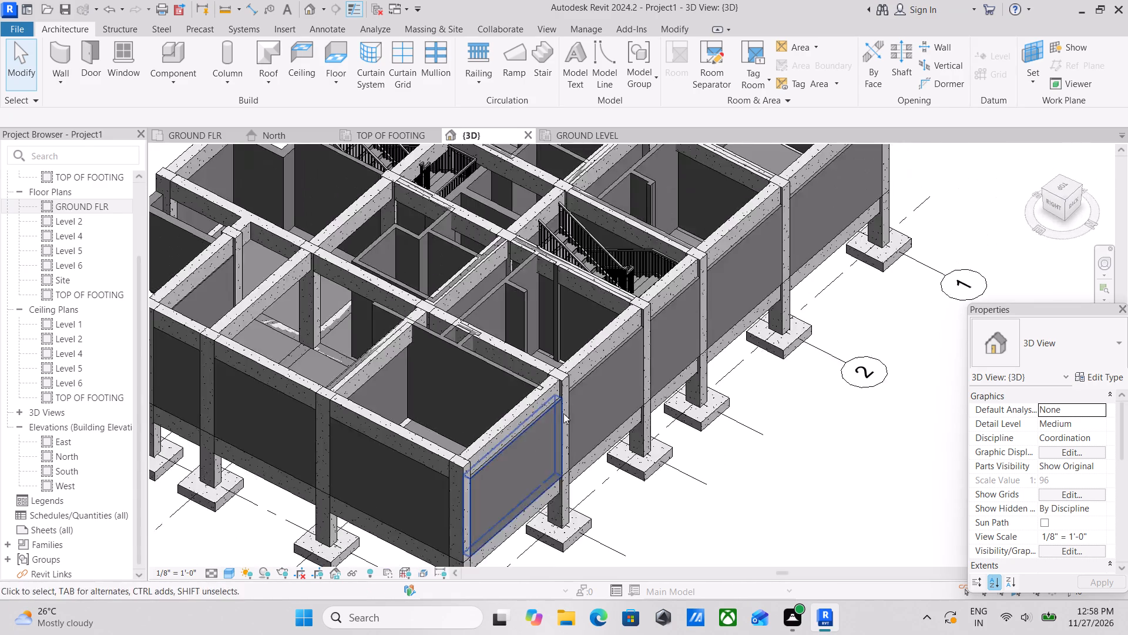
{"action": "middle_click_drag", "start_coordinate": [563, 413], "coordinate": [420, 371], "text": "shift"}
{"action": "middle_click_drag", "start_coordinate": [595, 289], "coordinate": [549, 478]}
{"action": "middle_click_drag", "start_coordinate": [541, 449], "coordinate": [414, 402], "text": "shift"}
{"action": "middle_click_drag", "start_coordinate": [606, 377], "coordinate": [256, 435]}
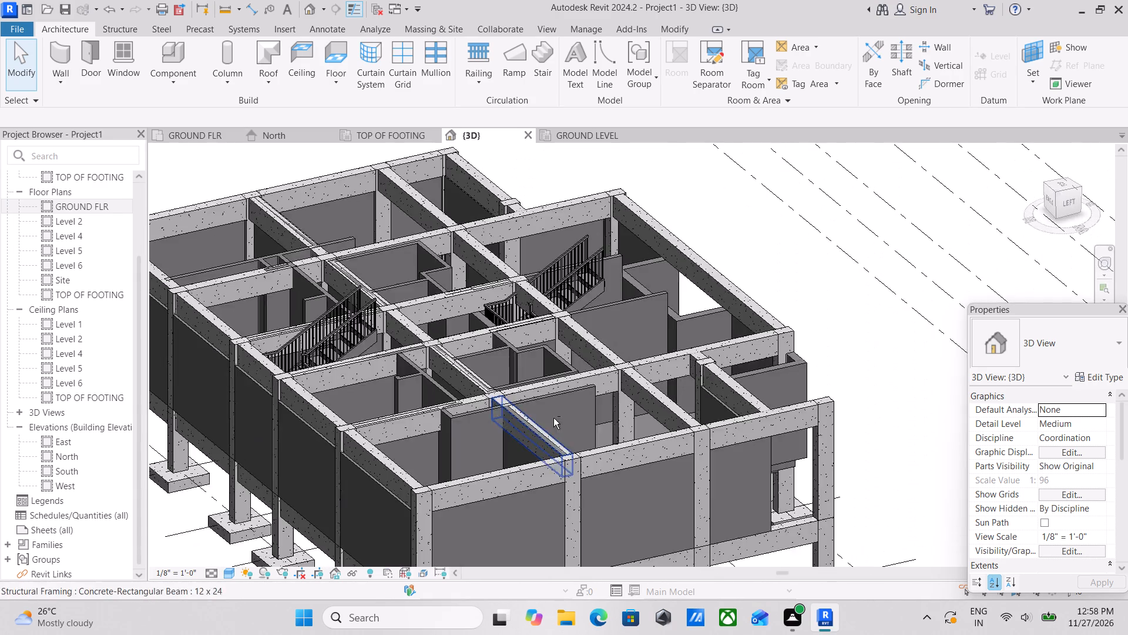
{"action": "middle_click_drag", "start_coordinate": [553, 418], "coordinate": [600, 313], "text": "shift"}
{"action": "middle_click_drag", "start_coordinate": [478, 385], "coordinate": [586, 230]}
{"action": "middle_click_drag", "start_coordinate": [506, 301], "coordinate": [580, 352], "text": "shift"}
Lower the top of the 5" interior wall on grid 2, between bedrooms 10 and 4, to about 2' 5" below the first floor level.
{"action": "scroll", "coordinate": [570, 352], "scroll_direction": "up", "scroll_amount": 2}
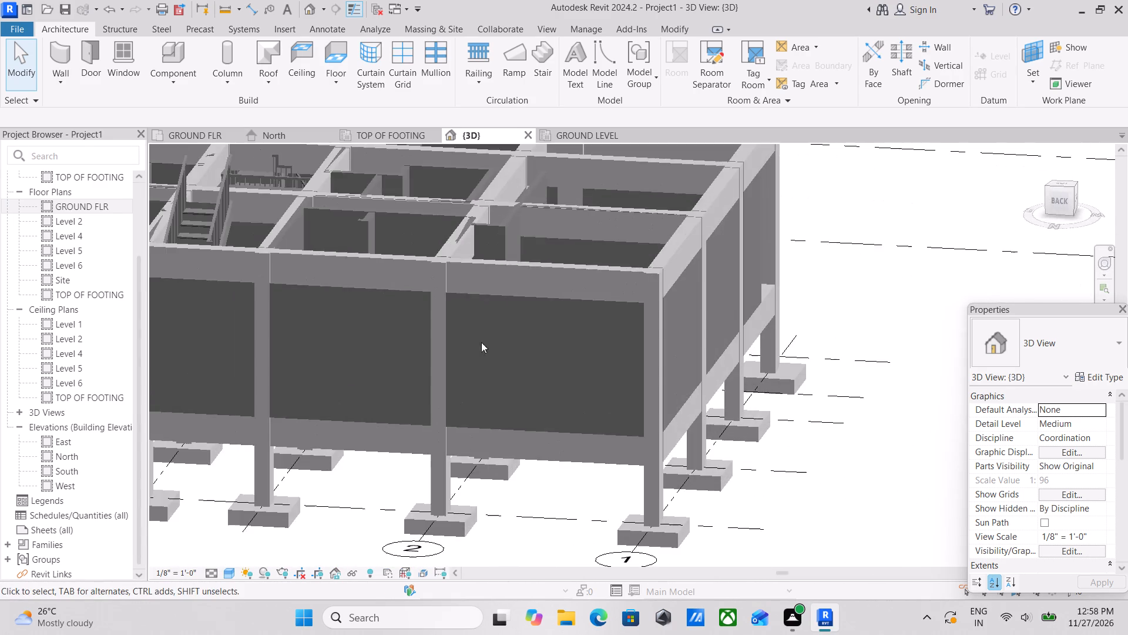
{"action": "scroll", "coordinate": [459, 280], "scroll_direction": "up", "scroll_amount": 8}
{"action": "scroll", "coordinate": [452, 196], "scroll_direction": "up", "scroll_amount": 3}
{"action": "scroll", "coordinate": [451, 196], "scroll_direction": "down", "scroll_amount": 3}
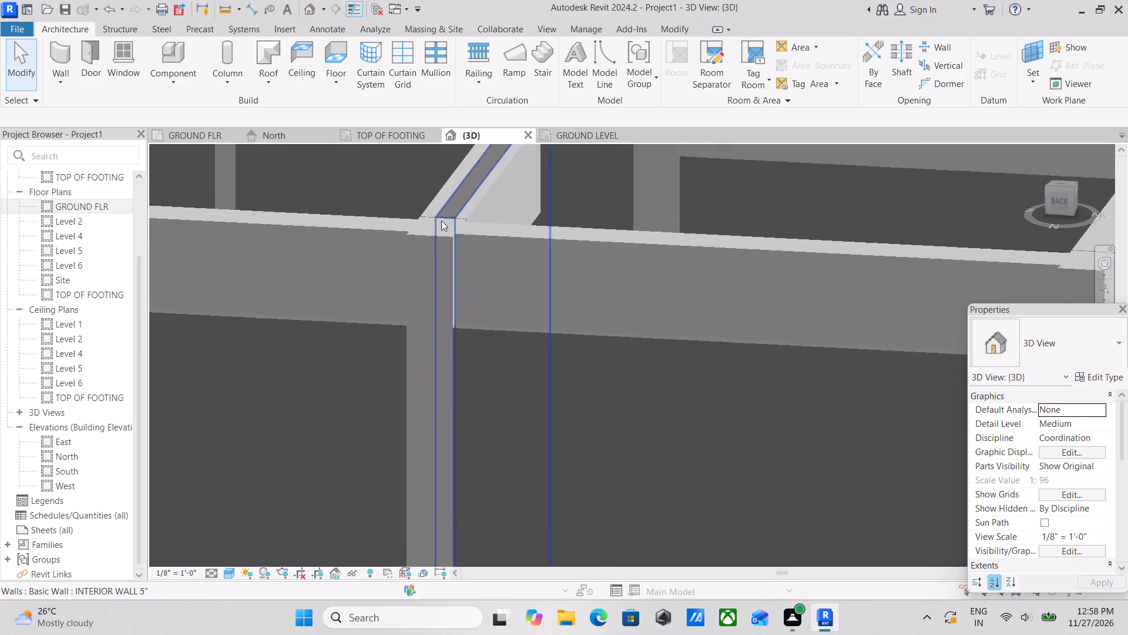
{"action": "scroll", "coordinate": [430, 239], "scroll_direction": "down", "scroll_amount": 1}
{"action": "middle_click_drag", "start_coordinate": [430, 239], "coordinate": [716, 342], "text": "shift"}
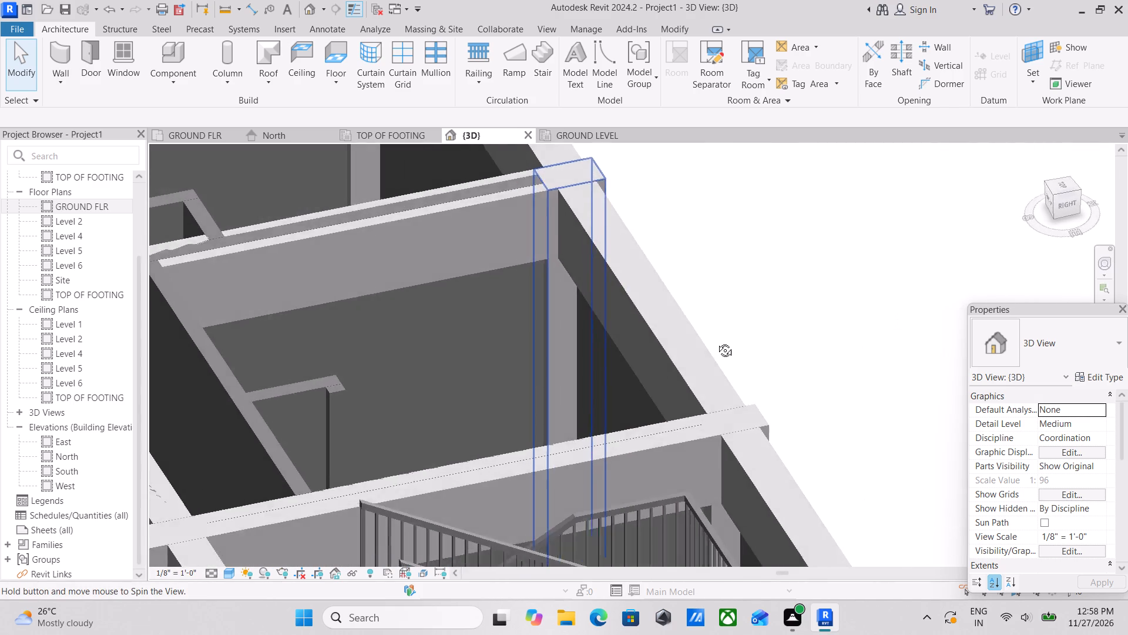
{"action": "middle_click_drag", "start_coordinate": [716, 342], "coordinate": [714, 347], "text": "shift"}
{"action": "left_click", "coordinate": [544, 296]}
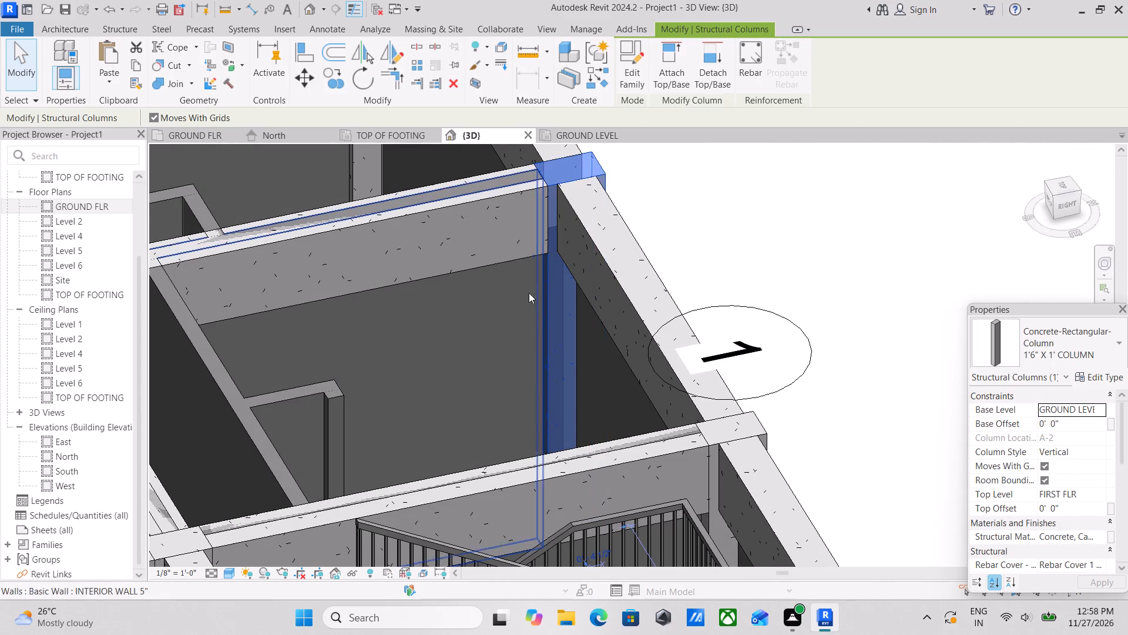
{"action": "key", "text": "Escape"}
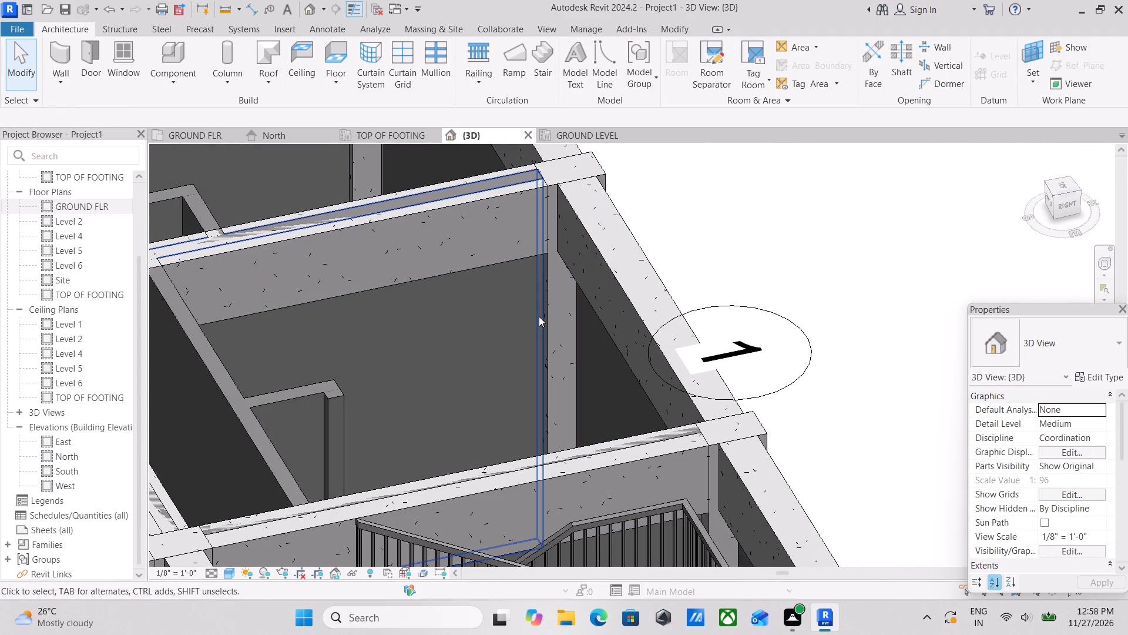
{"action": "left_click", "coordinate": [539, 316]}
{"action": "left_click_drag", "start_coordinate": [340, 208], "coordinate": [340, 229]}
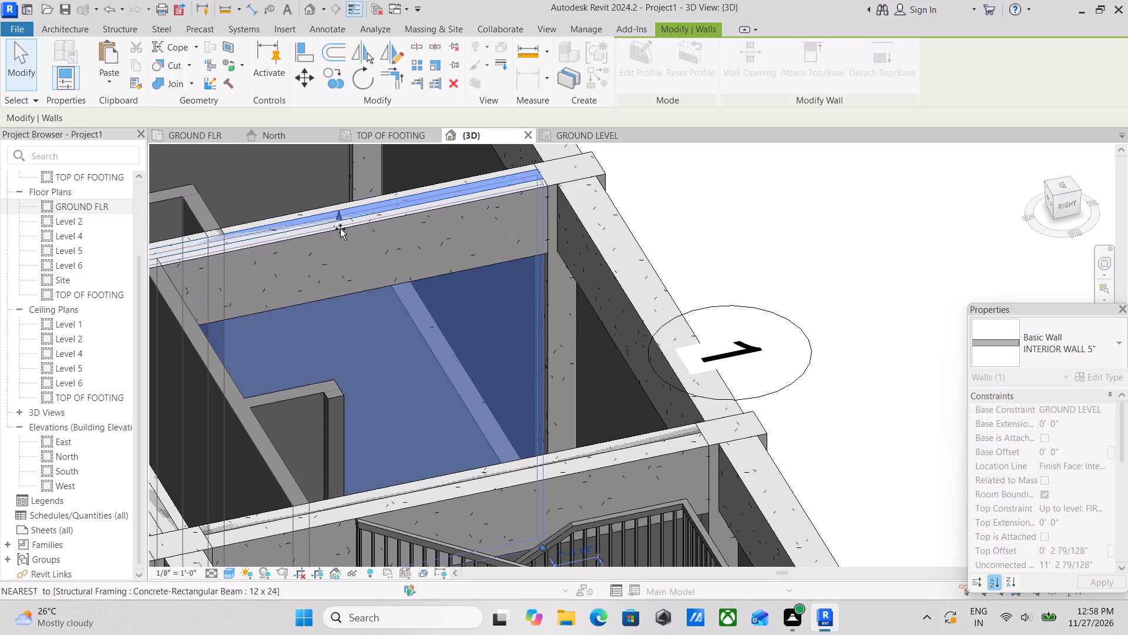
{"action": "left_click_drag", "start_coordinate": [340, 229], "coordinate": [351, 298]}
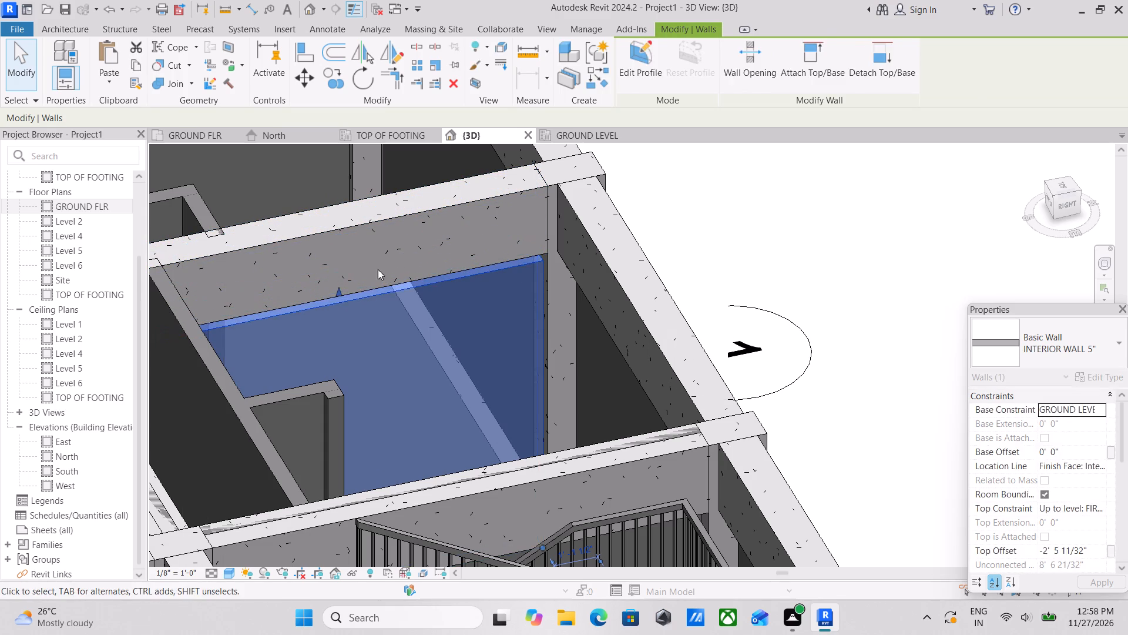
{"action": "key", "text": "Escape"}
Set the top offset of the interior wall on grid 2 between bedrooms 10 and 4 to -2'.
{"action": "scroll", "coordinate": [333, 298], "scroll_direction": "up", "scroll_amount": 2}
{"action": "left_click", "coordinate": [361, 300]}
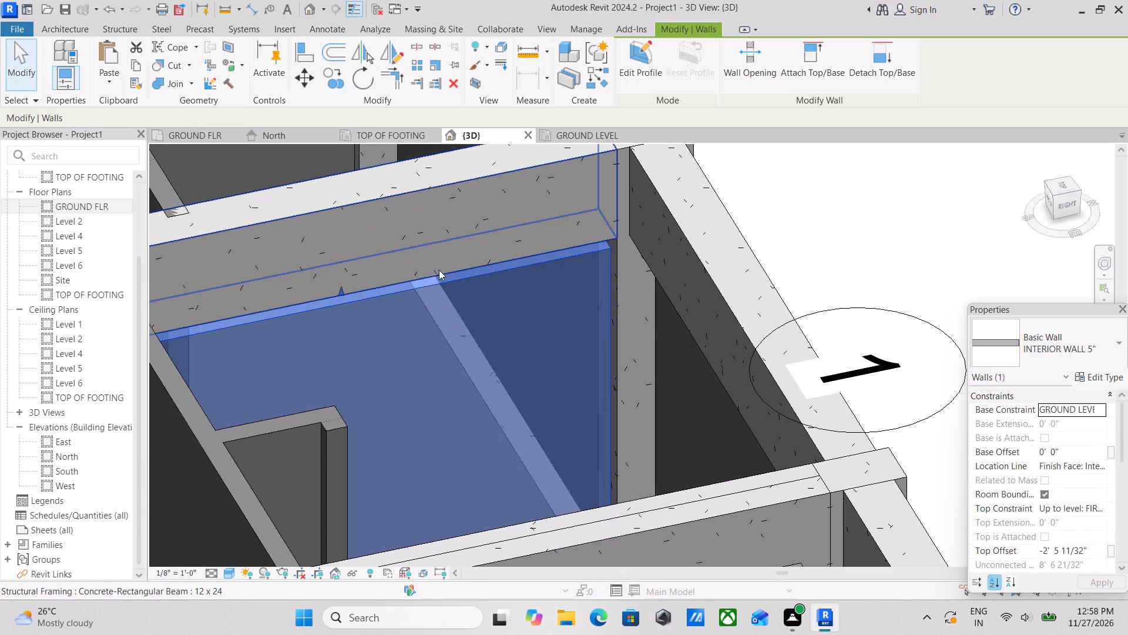
{"action": "scroll", "coordinate": [627, 342], "scroll_direction": "down", "scroll_amount": 2}
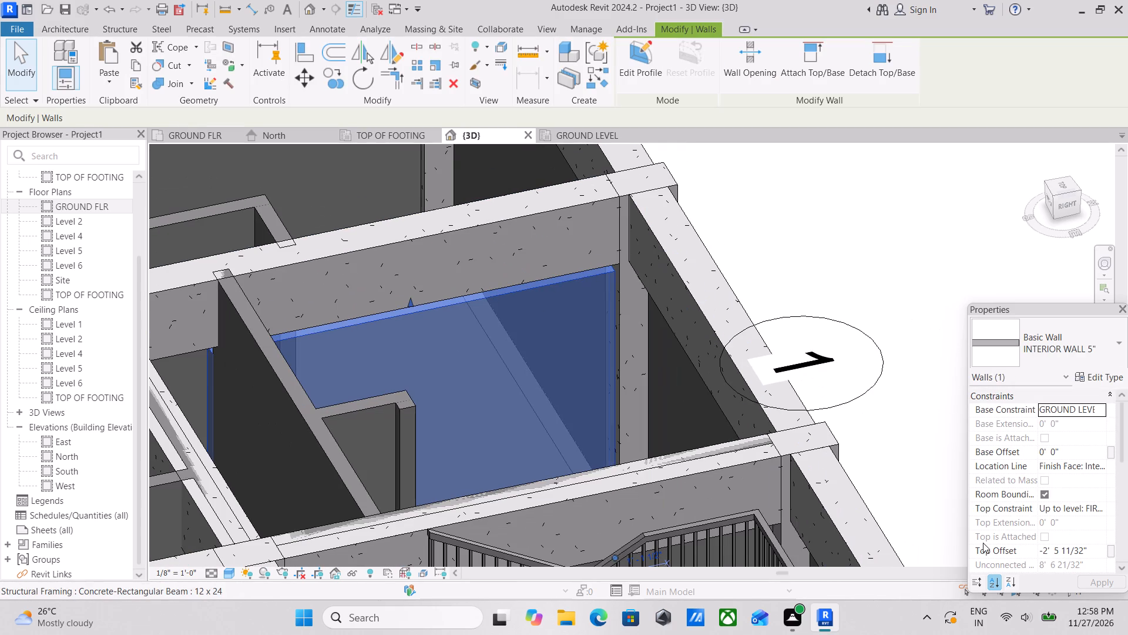
{"action": "left_click", "coordinate": [1097, 550]}
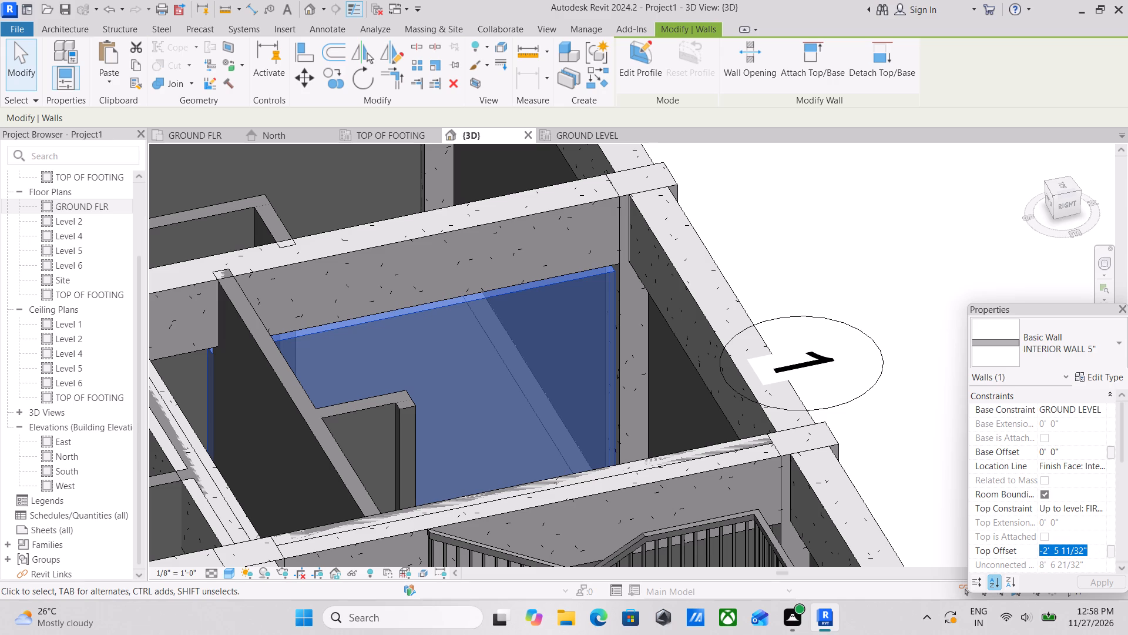
{"action": "type", "text": "-2'"}
{"action": "key", "text": "Return"}
{"action": "scroll", "coordinate": [933, 533], "scroll_direction": "down", "scroll_amount": 3}
{"action": "scroll", "coordinate": [606, 393], "scroll_direction": "down", "scroll_amount": 3}
{"action": "key", "text": "Escape"}
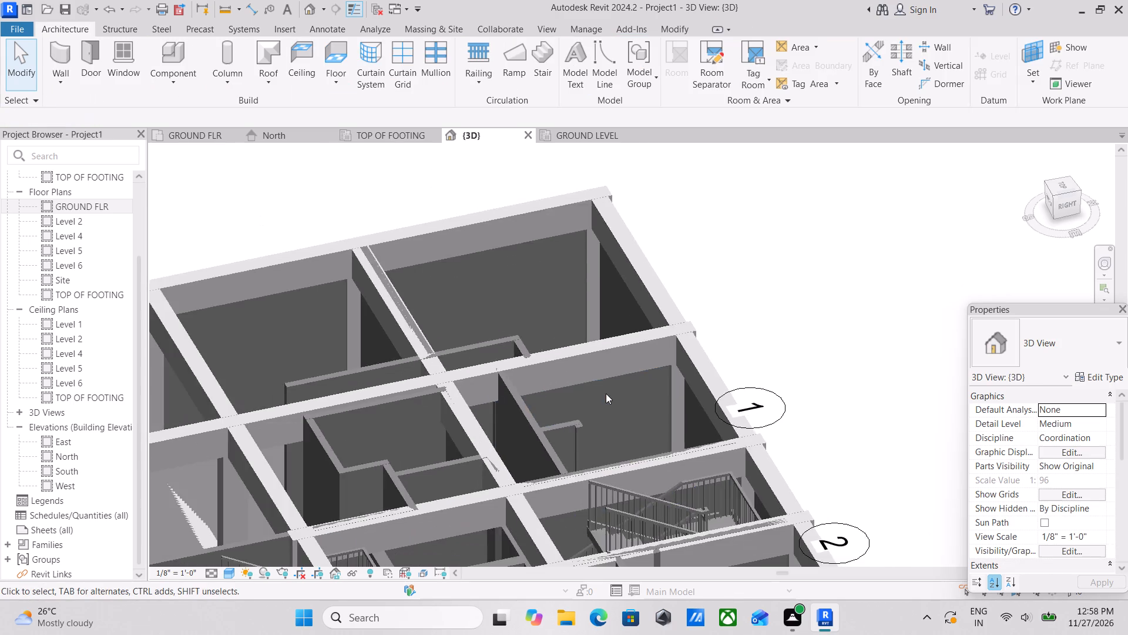
Examine the other interior walls in 3D, checking how their tops meet the concrete beams.
{"action": "scroll", "coordinate": [606, 393], "scroll_direction": "down", "scroll_amount": 4}
{"action": "middle_click_drag", "start_coordinate": [505, 386], "coordinate": [609, 299]}
{"action": "scroll", "coordinate": [622, 375], "scroll_direction": "down", "scroll_amount": 2}
{"action": "middle_click_drag", "start_coordinate": [611, 369], "coordinate": [593, 328]}
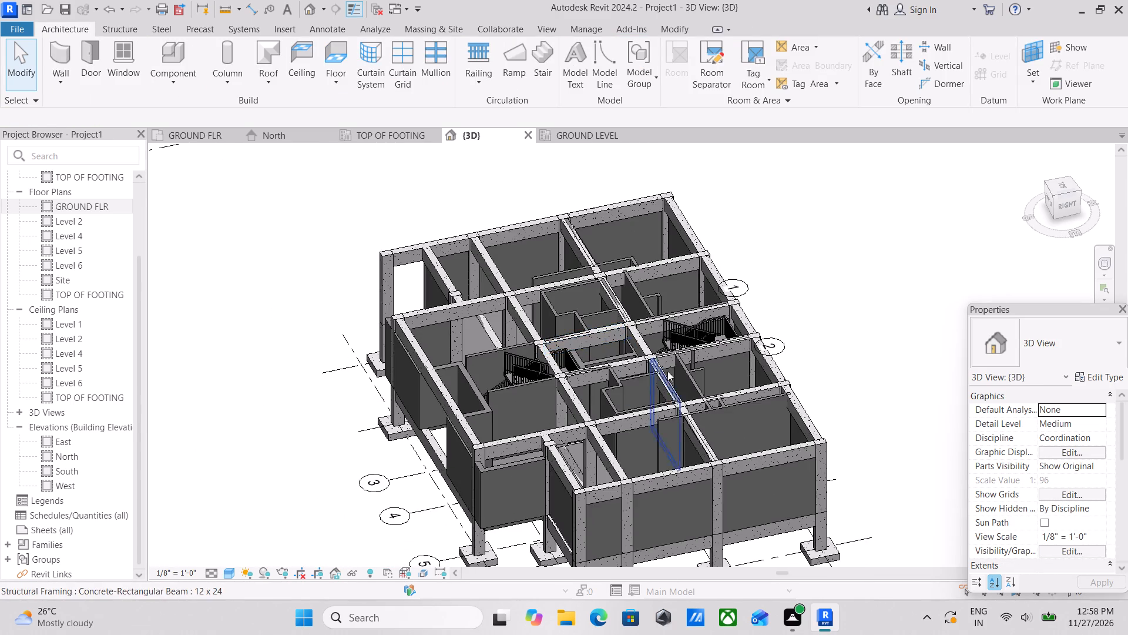
{"action": "middle_click_drag", "start_coordinate": [699, 413], "coordinate": [673, 393]}
{"action": "scroll", "coordinate": [747, 383], "scroll_direction": "up", "scroll_amount": 1}
{"action": "scroll", "coordinate": [745, 383], "scroll_direction": "down", "scroll_amount": 1}
{"action": "middle_click_drag", "start_coordinate": [547, 365], "coordinate": [587, 333]}
{"action": "scroll", "coordinate": [694, 444], "scroll_direction": "up", "scroll_amount": 2}
{"action": "middle_click_drag", "start_coordinate": [642, 425], "coordinate": [693, 402]}
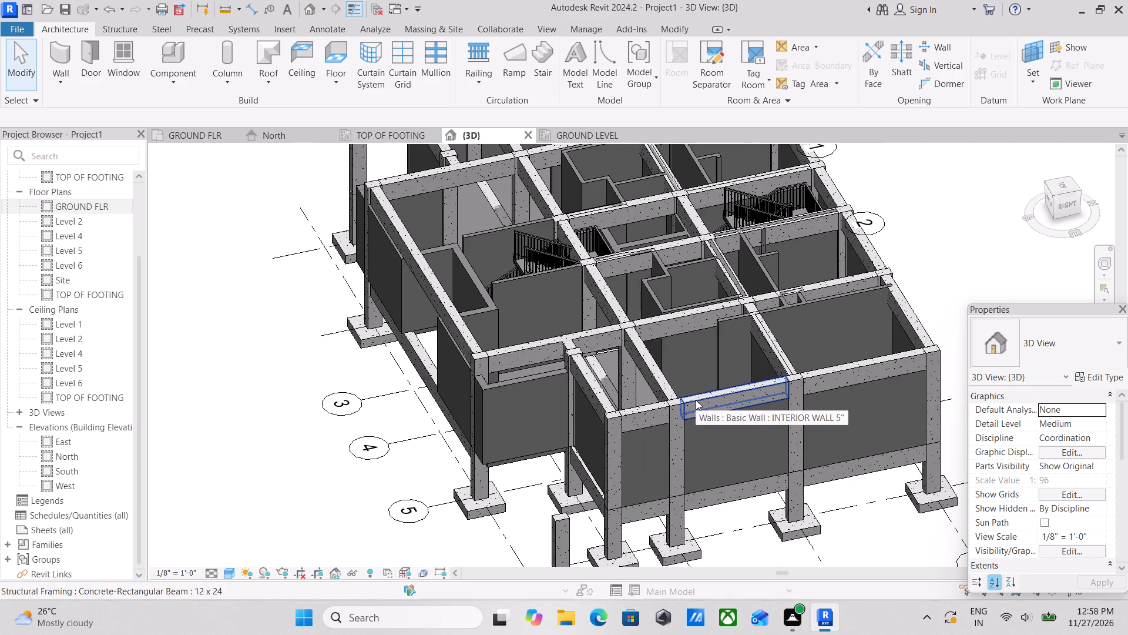
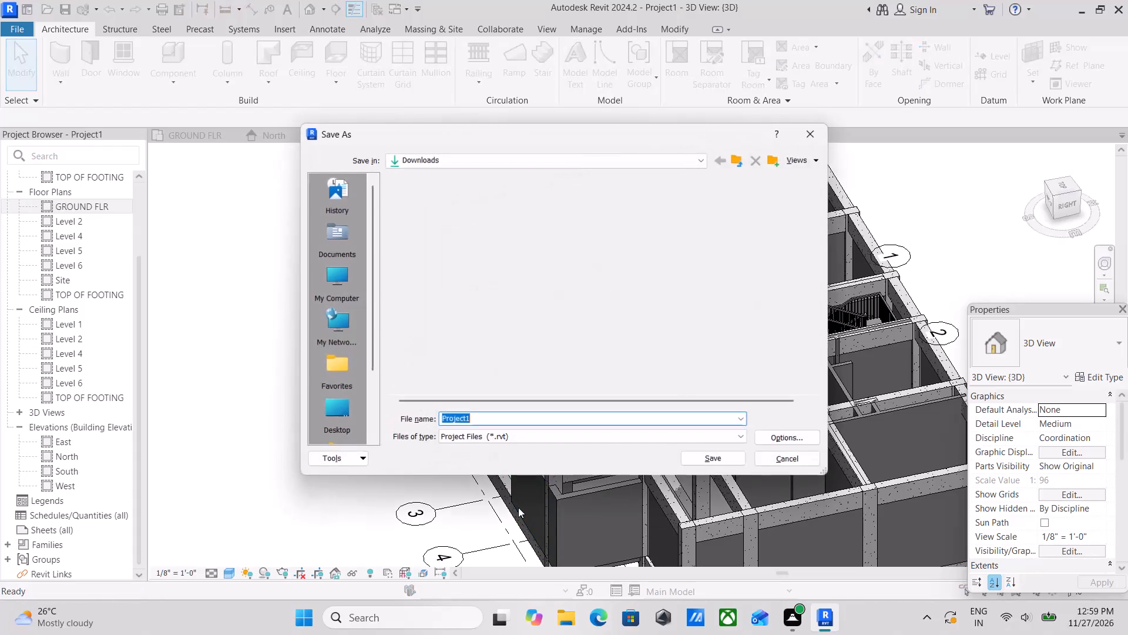
Save the project to the Desktop as a Revit project file named G+3 MODEN HOUSE.
{"action": "scroll", "coordinate": [348, 323], "scroll_direction": "down", "scroll_amount": 2}
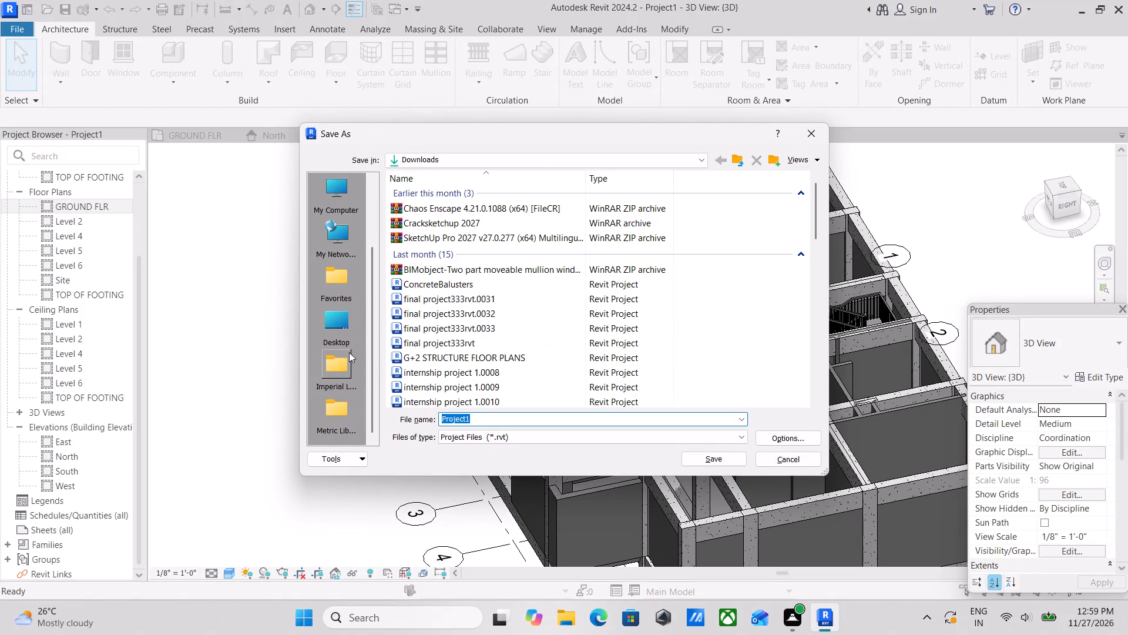
{"action": "left_click", "coordinate": [344, 323]}
{"action": "double_click", "coordinate": [482, 420]}
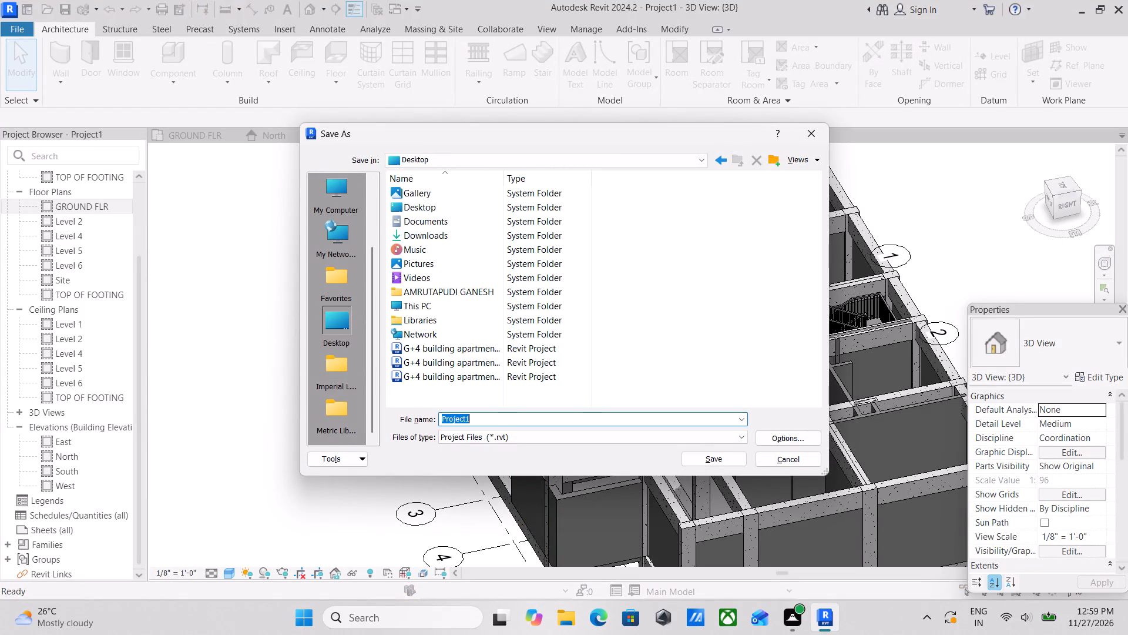
{"action": "key", "text": "g"}
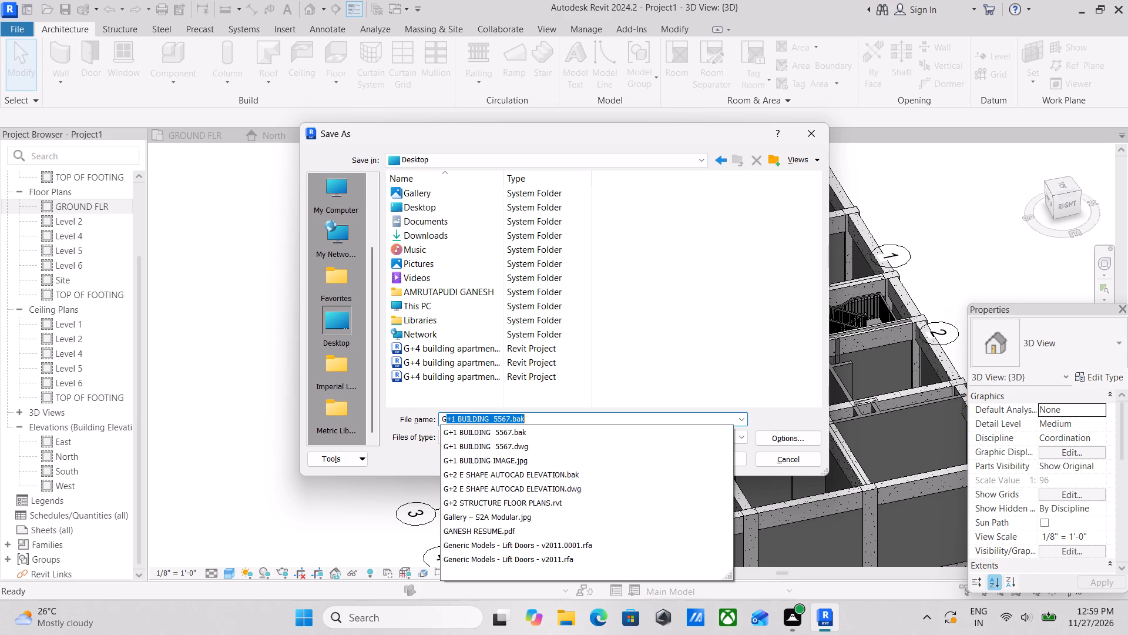
{"action": "key", "text": "shift+plus"}
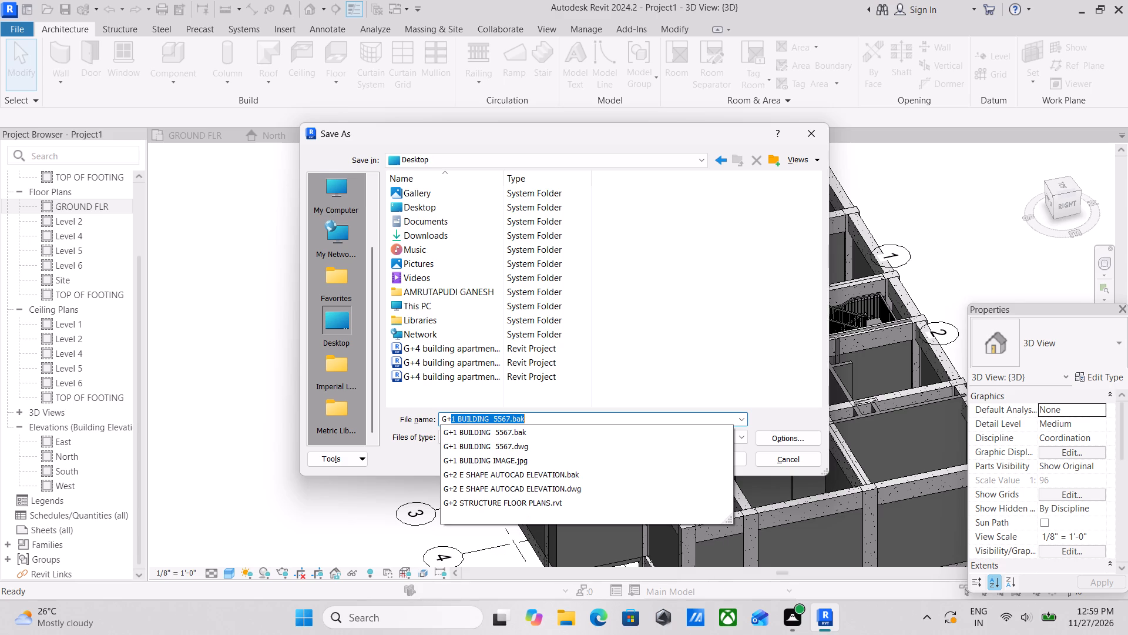
{"action": "type", "text": "3"}
{"action": "key", "text": "space"}
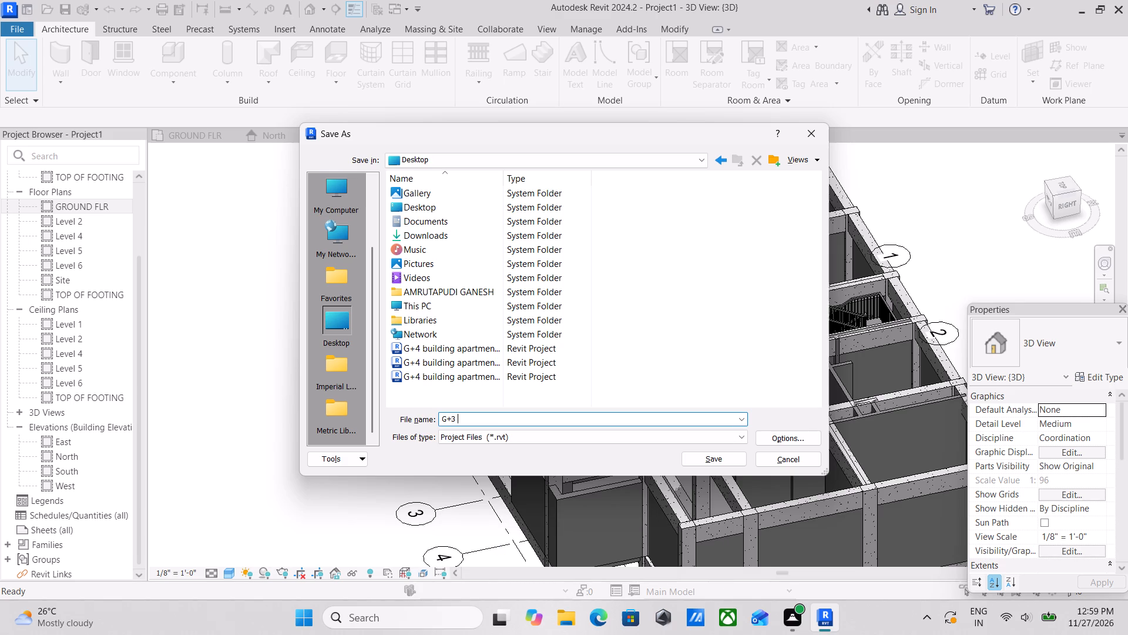
{"action": "type", "text": "MODEN"}
{"action": "key", "text": "space"}
{"action": "type", "text": "HOUSE"}
{"action": "key", "text": "space"}
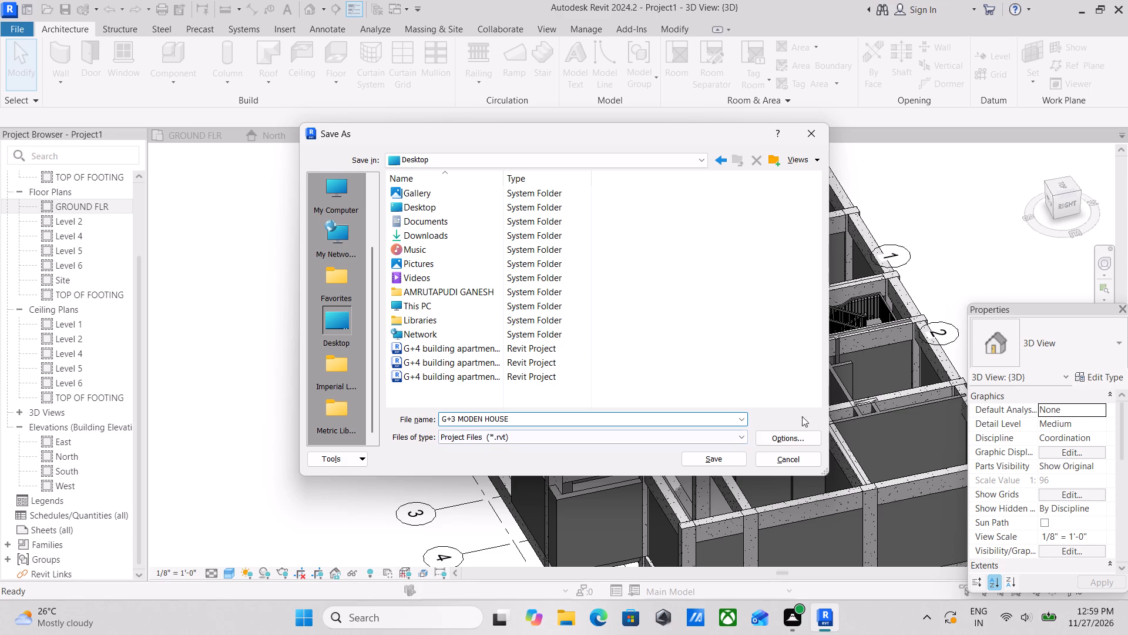
{"action": "left_click", "coordinate": [723, 463]}
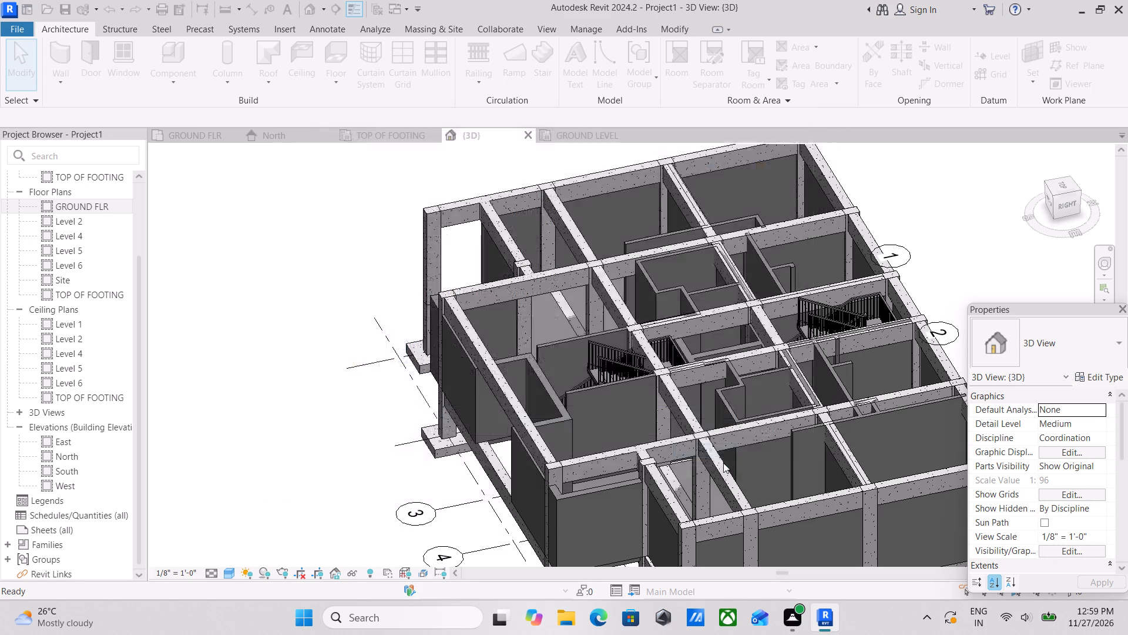
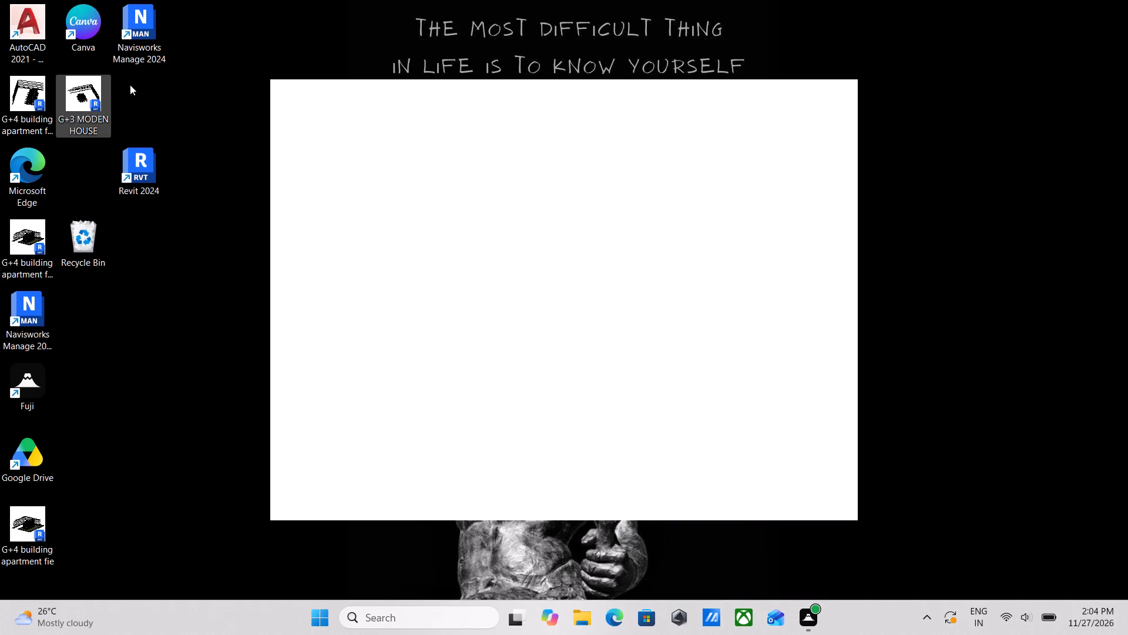
Open the G+3 MODEN HOUSE project file from the desktop in Revit 2024.
{"action": "double_click", "coordinate": [75, 90]}
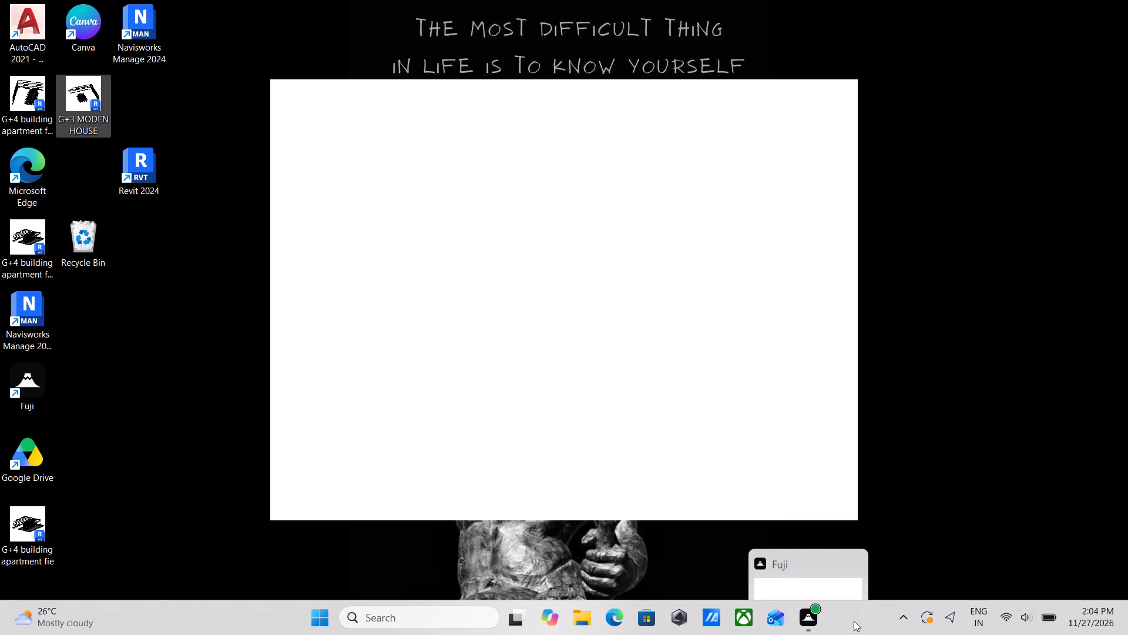
{"action": "triple_click", "coordinate": [78, 96]}
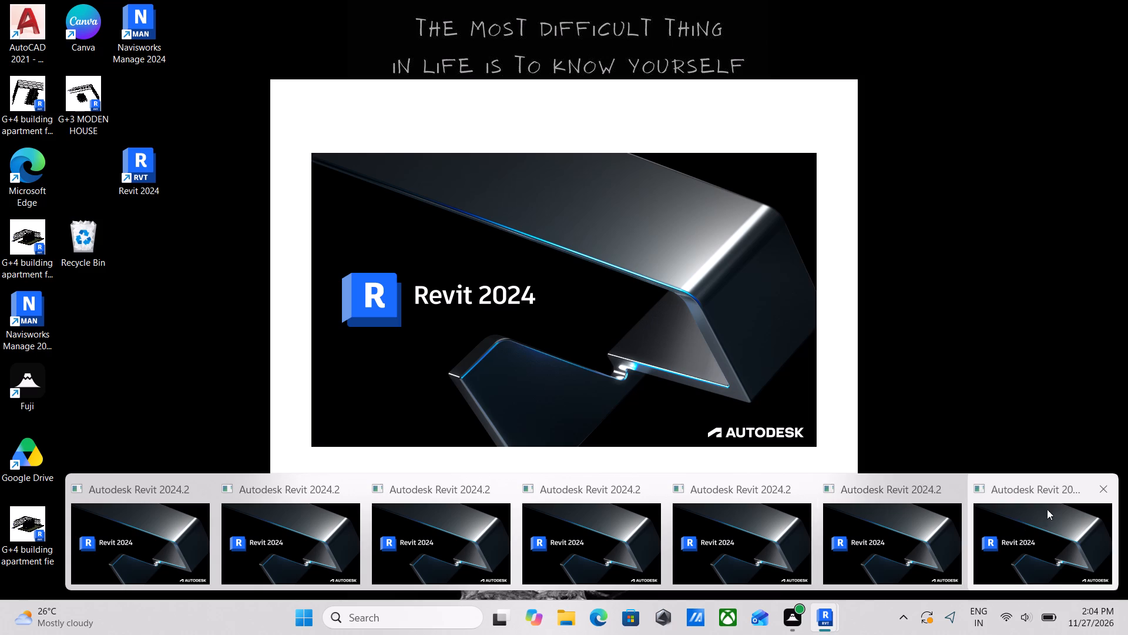
Try to close the surplus Revit 2024 windows that are starting up.
{"action": "left_click", "coordinate": [1107, 486]}
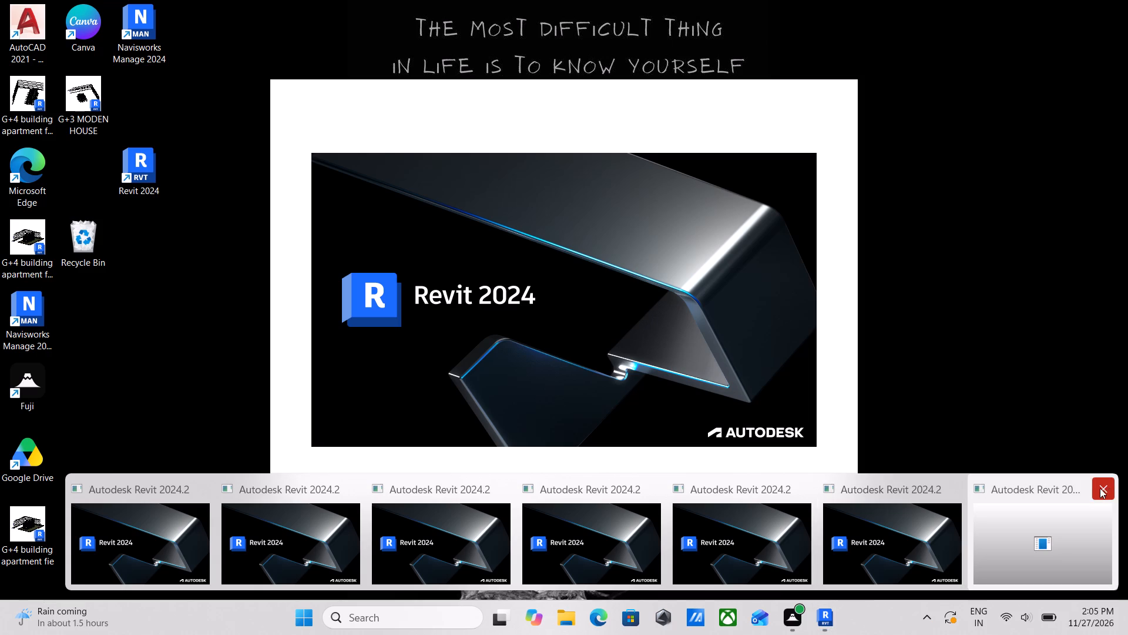
{"action": "left_click", "coordinate": [1105, 487]}
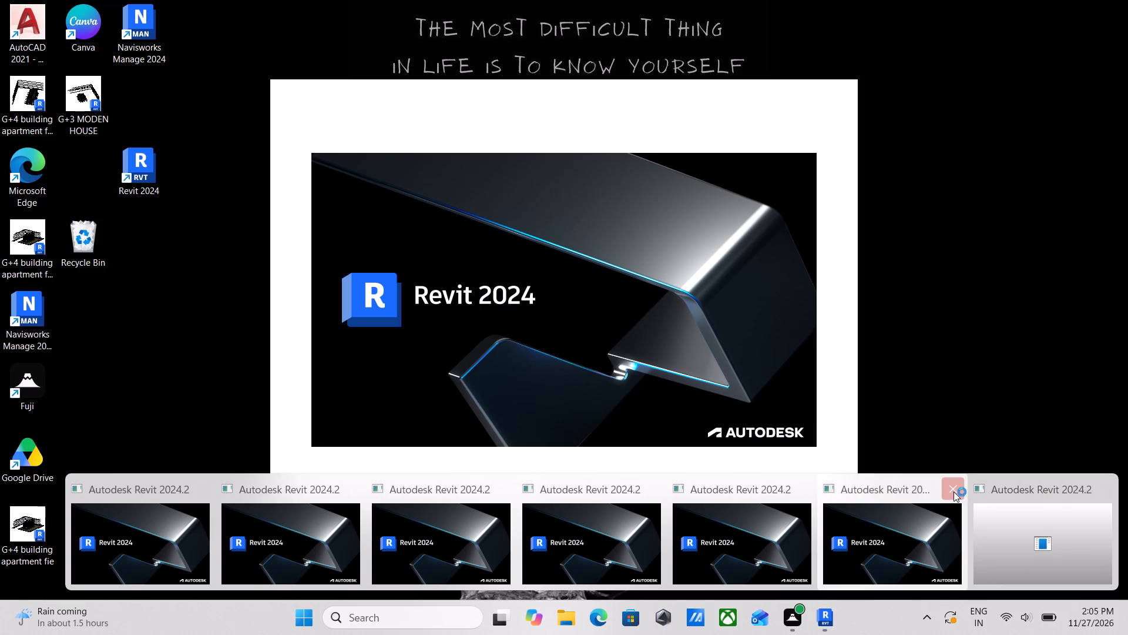
{"action": "left_click", "coordinate": [954, 492]}
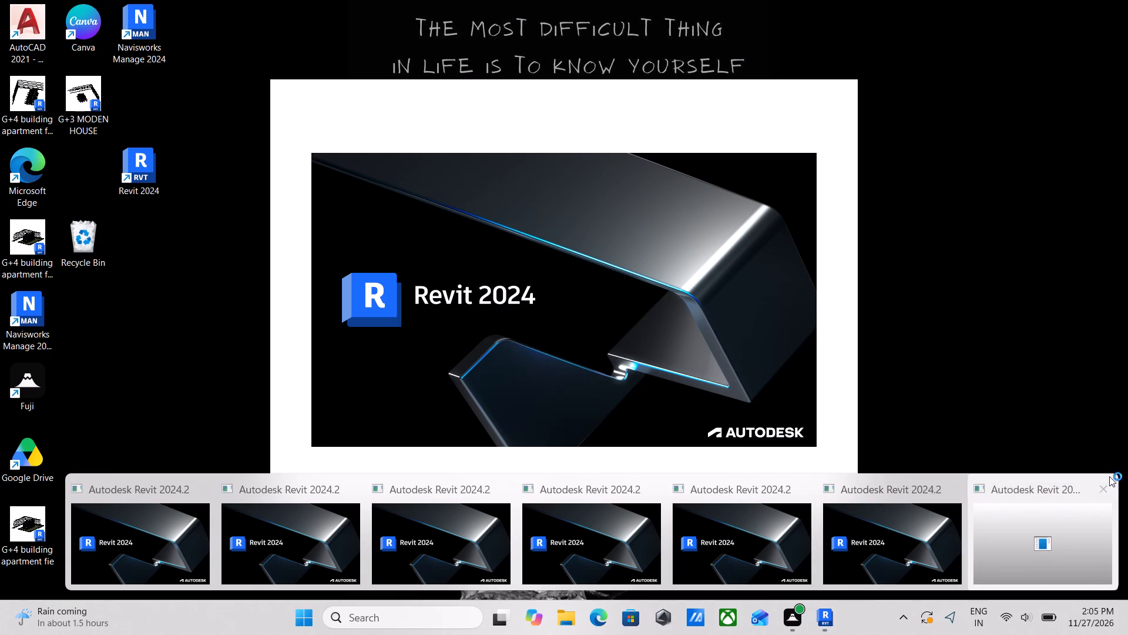
{"action": "double_click", "coordinate": [1103, 483]}
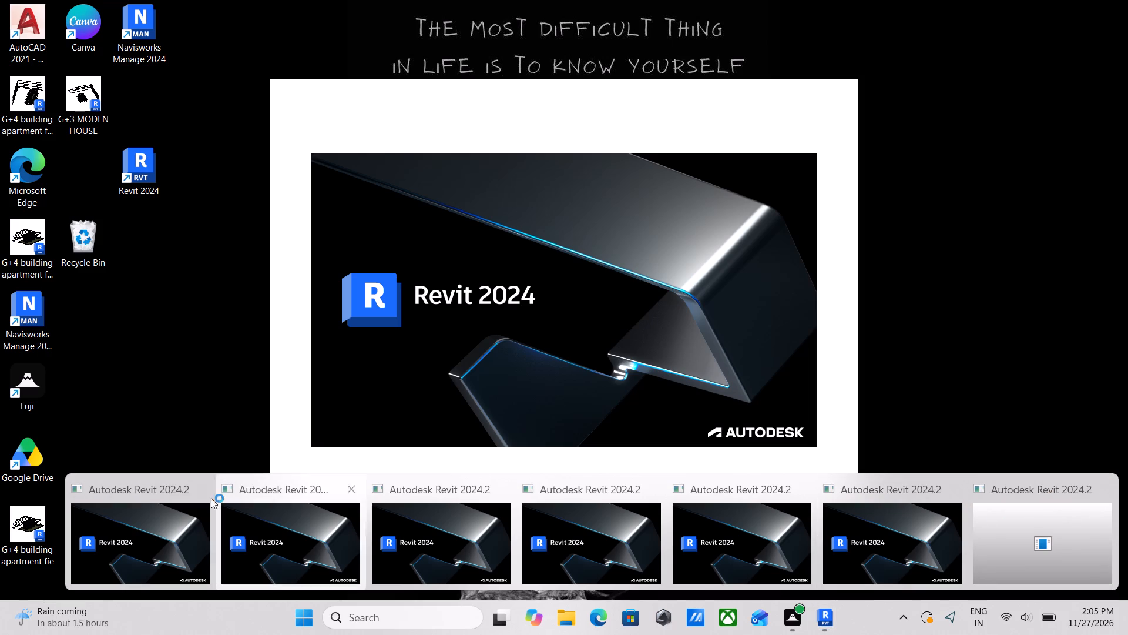
{"action": "double_click", "coordinate": [201, 493]}
{"action": "left_click", "coordinate": [204, 494]}
{"action": "double_click", "coordinate": [345, 486]}
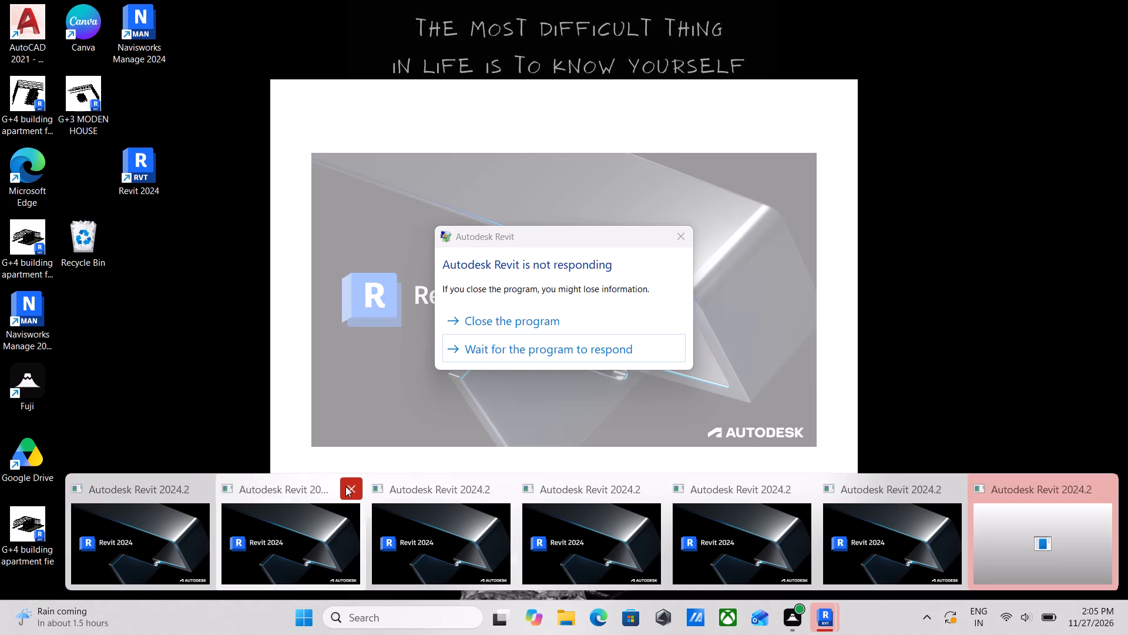
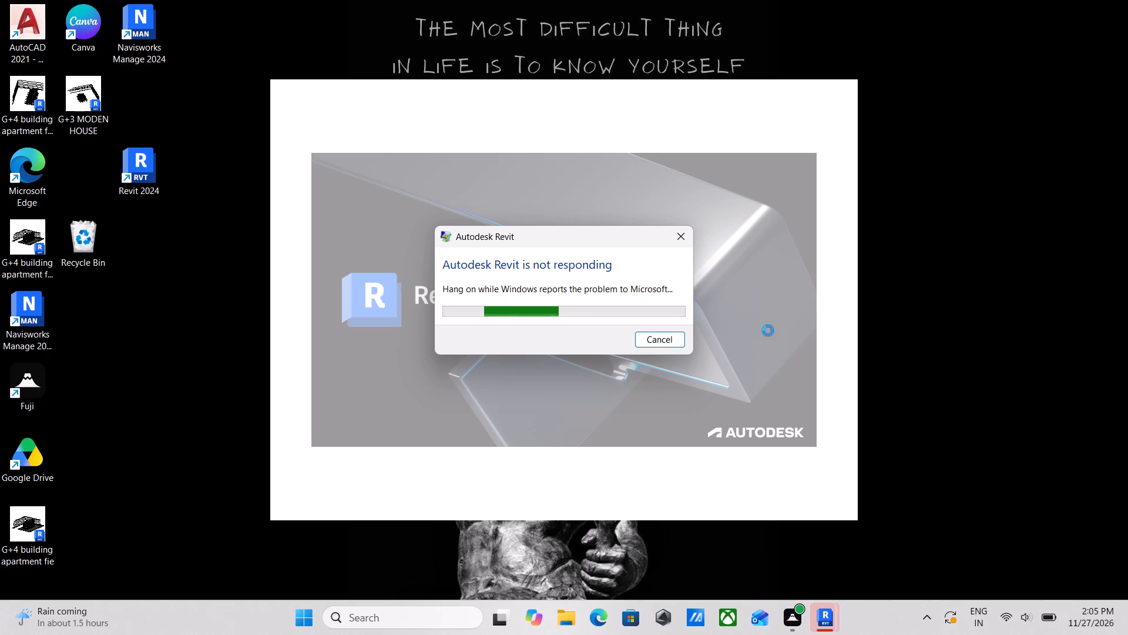
Try to cancel the Windows problem report for the Autodesk Revit instance that is not responding.
{"action": "left_click", "coordinate": [663, 342]}
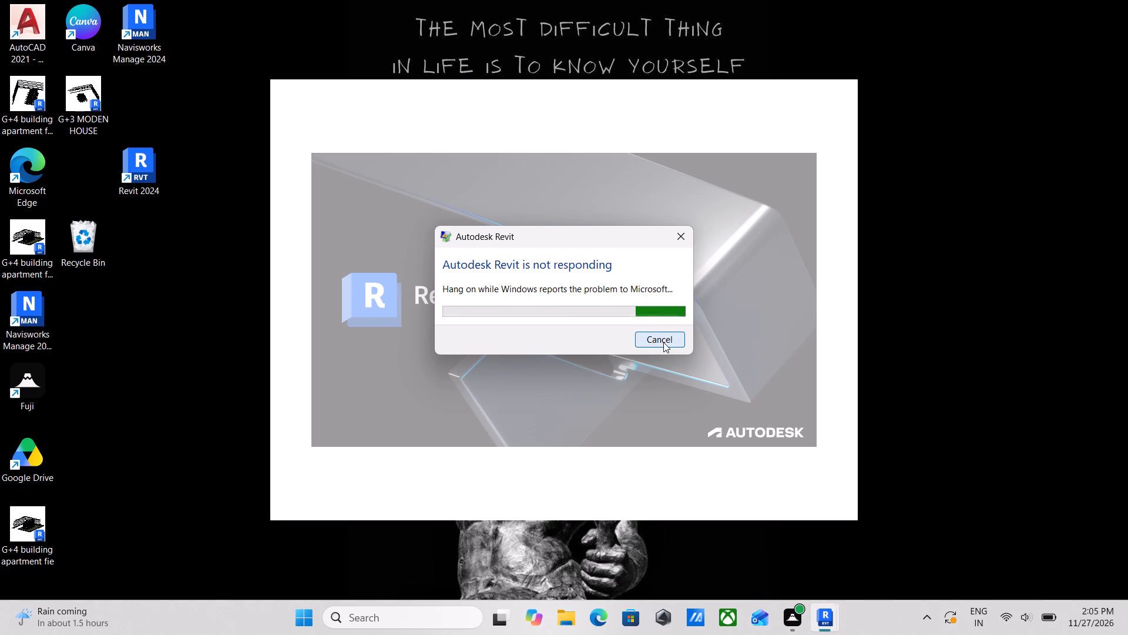
{"action": "left_click", "coordinate": [666, 340]}
{"action": "left_click", "coordinate": [677, 233]}
{"action": "left_click", "coordinate": [653, 340]}
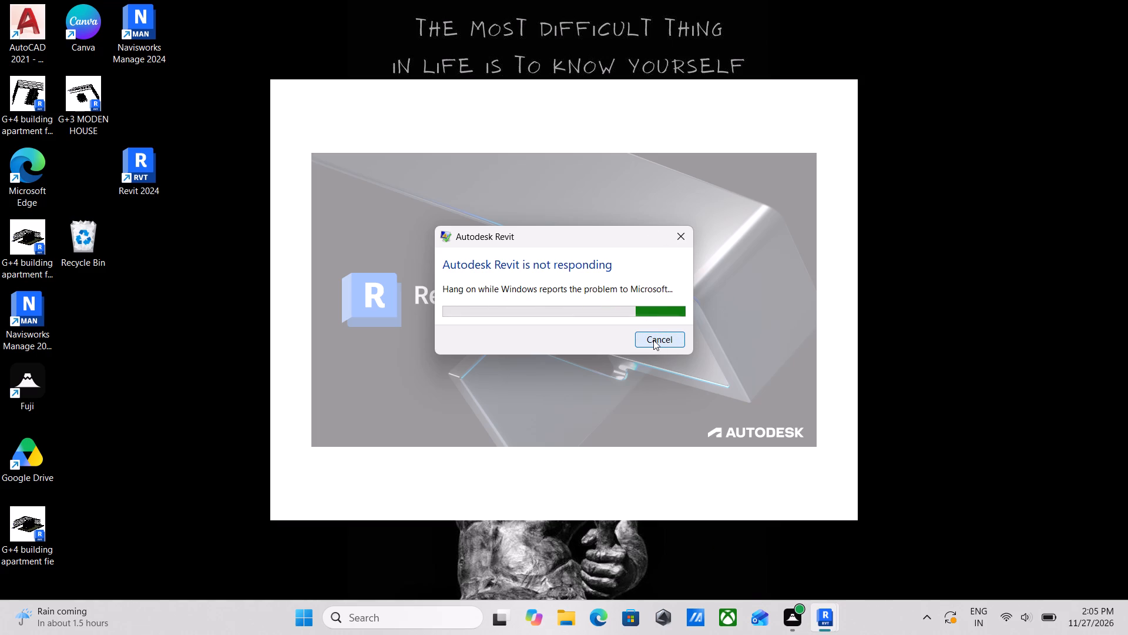
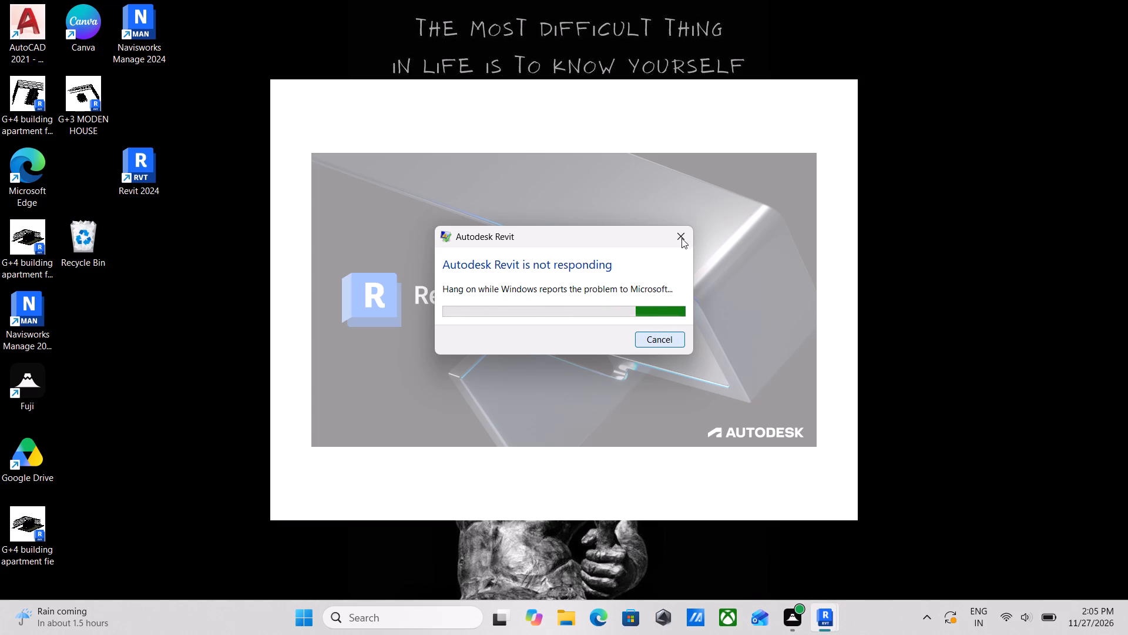
Dismiss the Windows problem report for the Autodesk Revit instance that is not responding.
{"action": "left_click", "coordinate": [681, 238]}
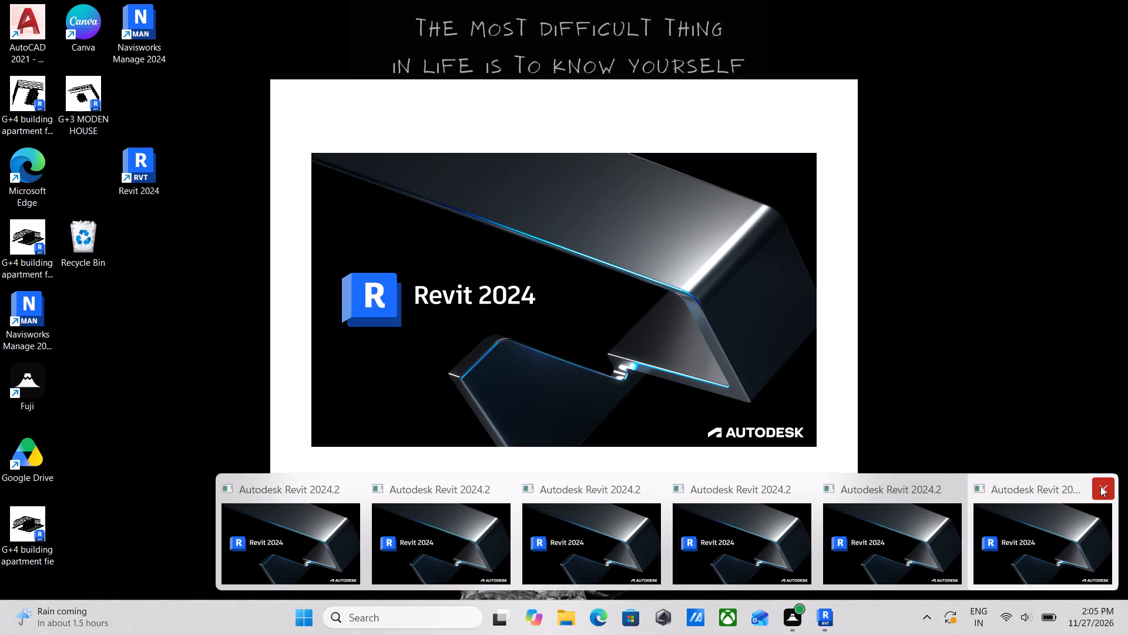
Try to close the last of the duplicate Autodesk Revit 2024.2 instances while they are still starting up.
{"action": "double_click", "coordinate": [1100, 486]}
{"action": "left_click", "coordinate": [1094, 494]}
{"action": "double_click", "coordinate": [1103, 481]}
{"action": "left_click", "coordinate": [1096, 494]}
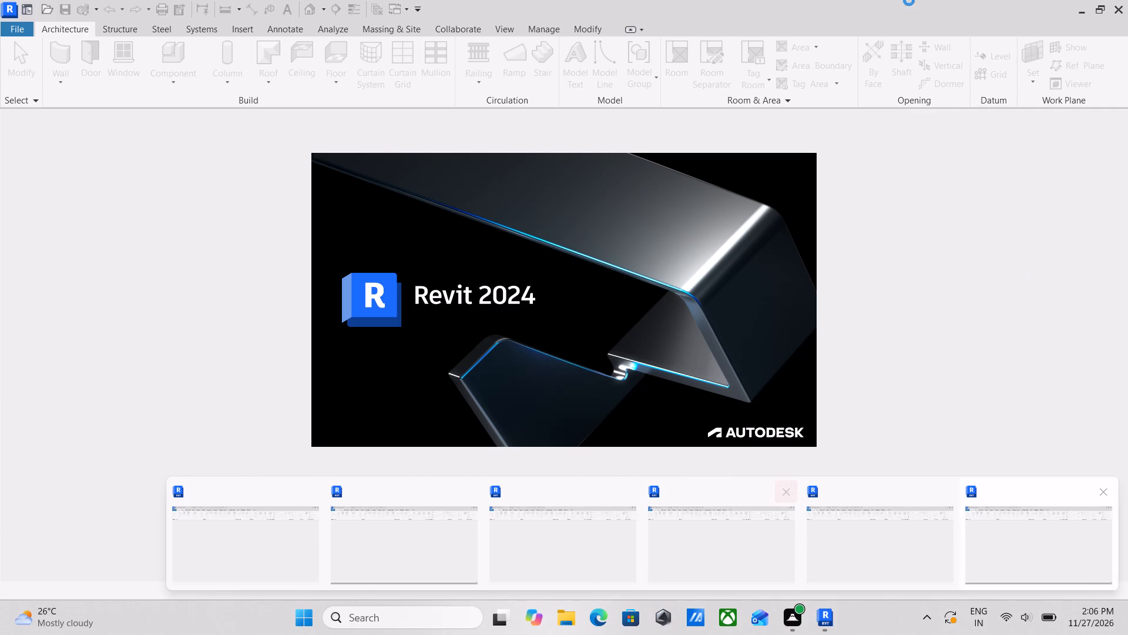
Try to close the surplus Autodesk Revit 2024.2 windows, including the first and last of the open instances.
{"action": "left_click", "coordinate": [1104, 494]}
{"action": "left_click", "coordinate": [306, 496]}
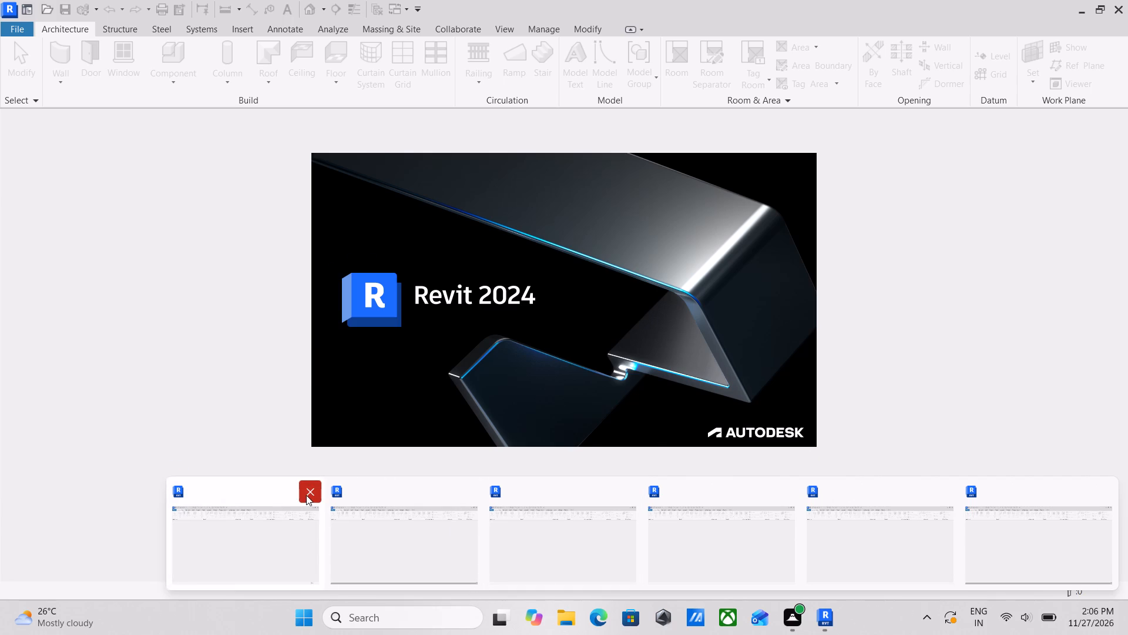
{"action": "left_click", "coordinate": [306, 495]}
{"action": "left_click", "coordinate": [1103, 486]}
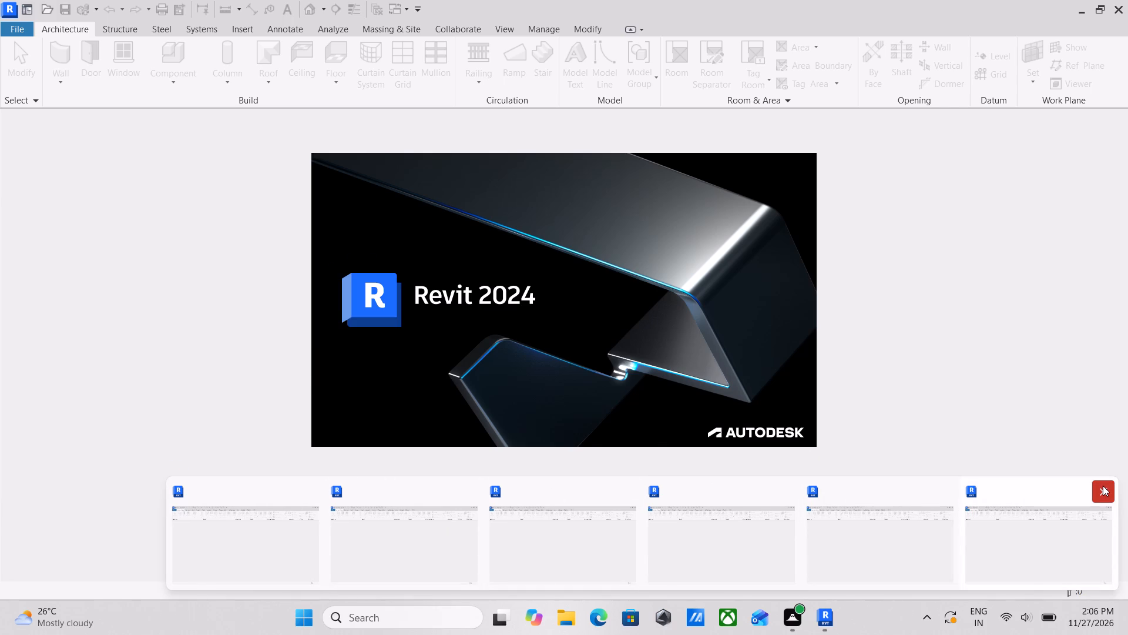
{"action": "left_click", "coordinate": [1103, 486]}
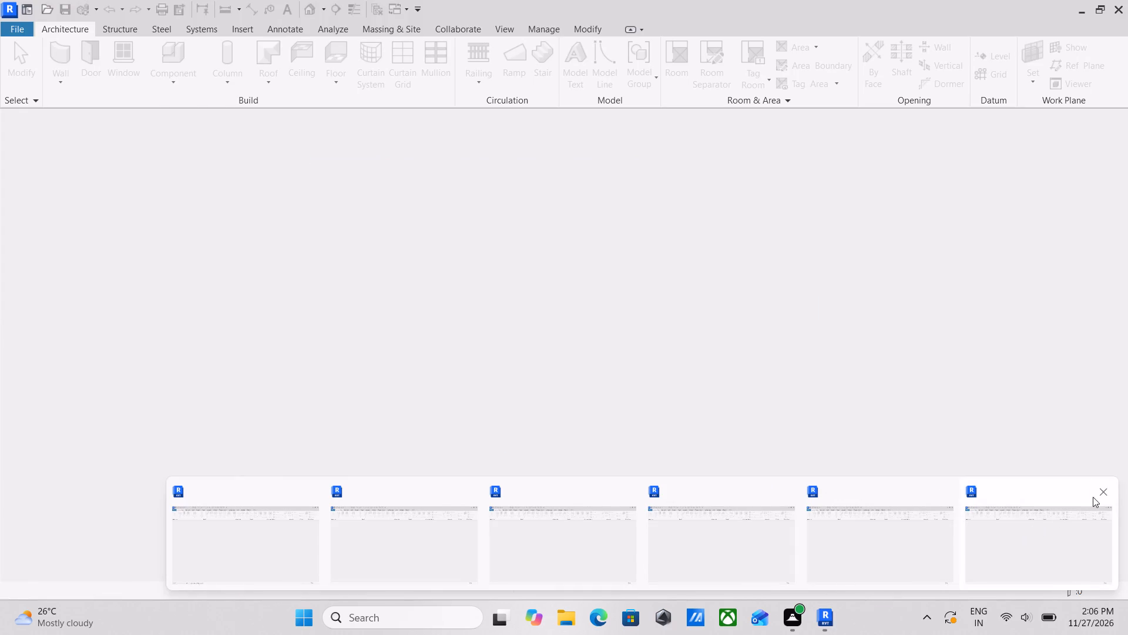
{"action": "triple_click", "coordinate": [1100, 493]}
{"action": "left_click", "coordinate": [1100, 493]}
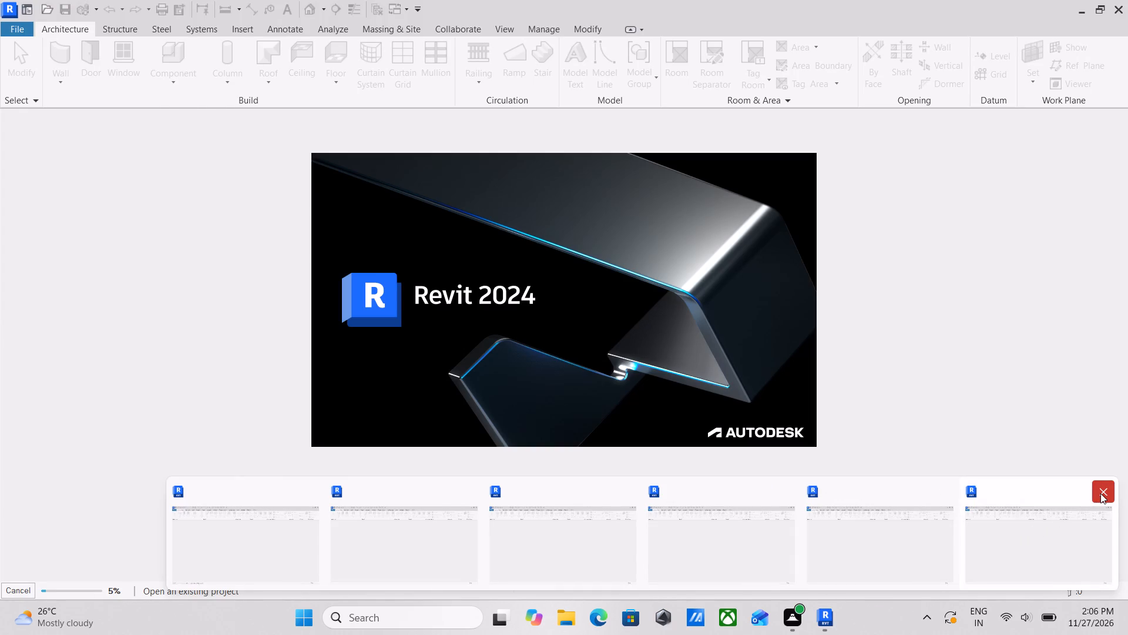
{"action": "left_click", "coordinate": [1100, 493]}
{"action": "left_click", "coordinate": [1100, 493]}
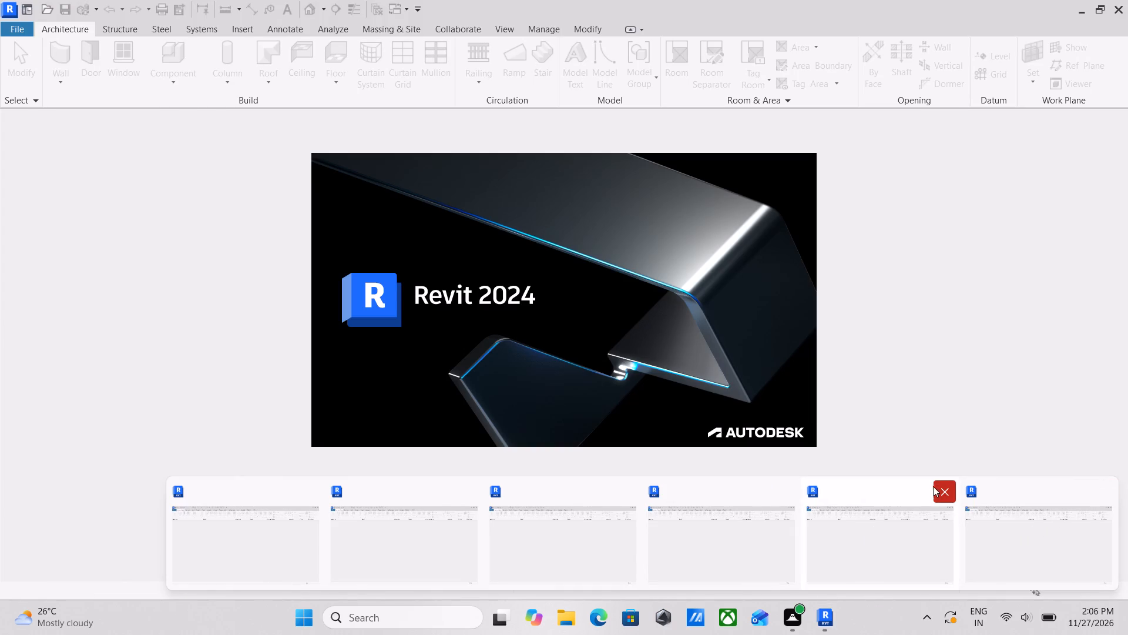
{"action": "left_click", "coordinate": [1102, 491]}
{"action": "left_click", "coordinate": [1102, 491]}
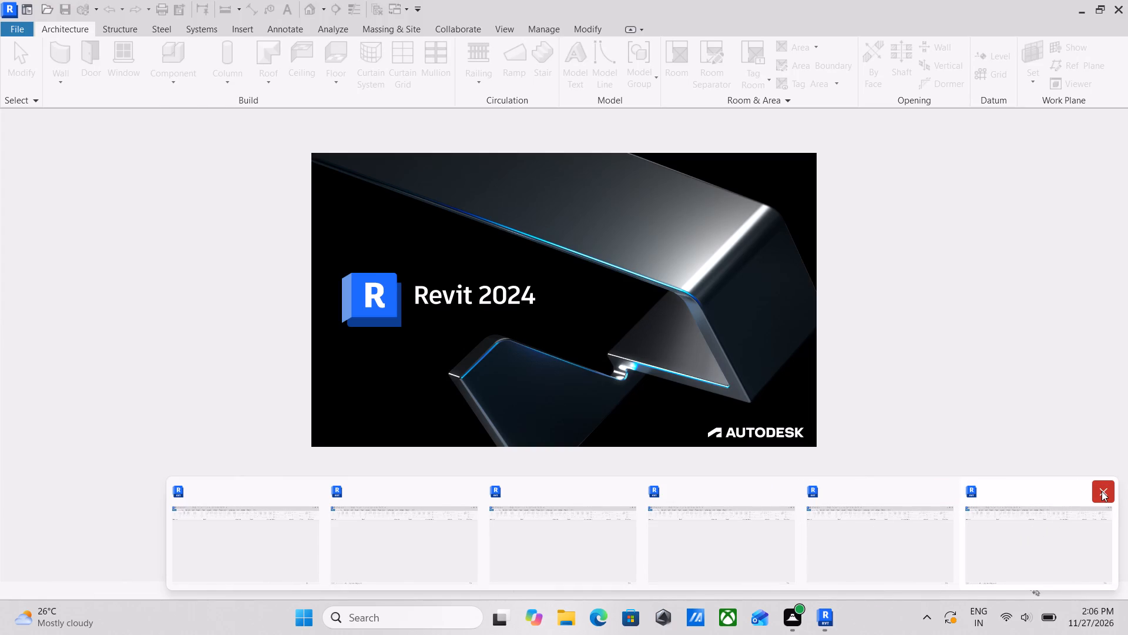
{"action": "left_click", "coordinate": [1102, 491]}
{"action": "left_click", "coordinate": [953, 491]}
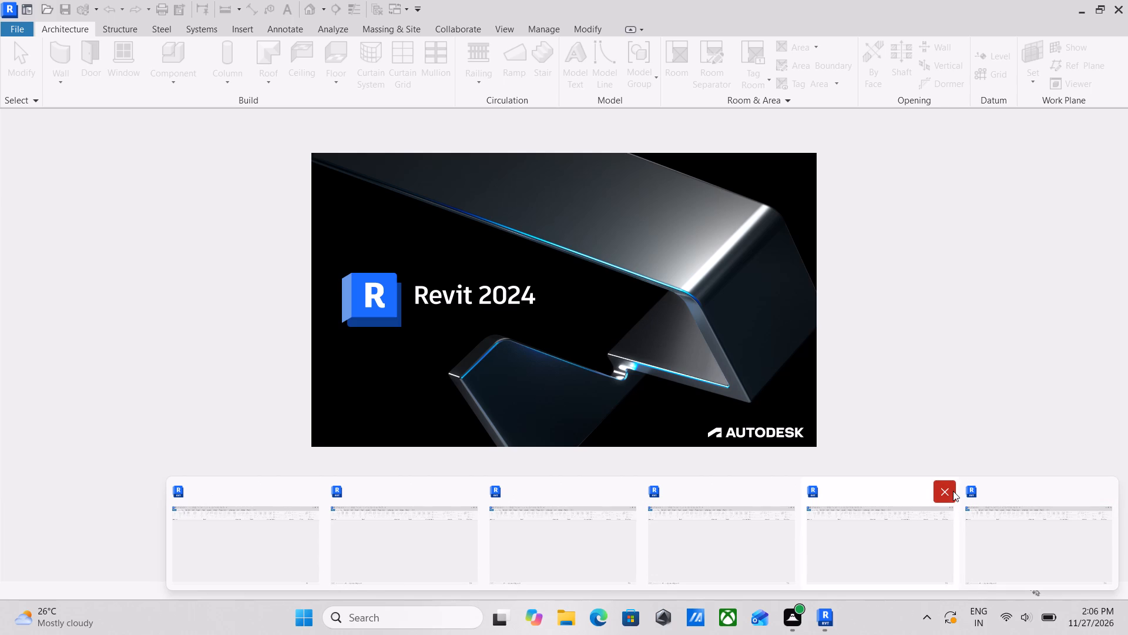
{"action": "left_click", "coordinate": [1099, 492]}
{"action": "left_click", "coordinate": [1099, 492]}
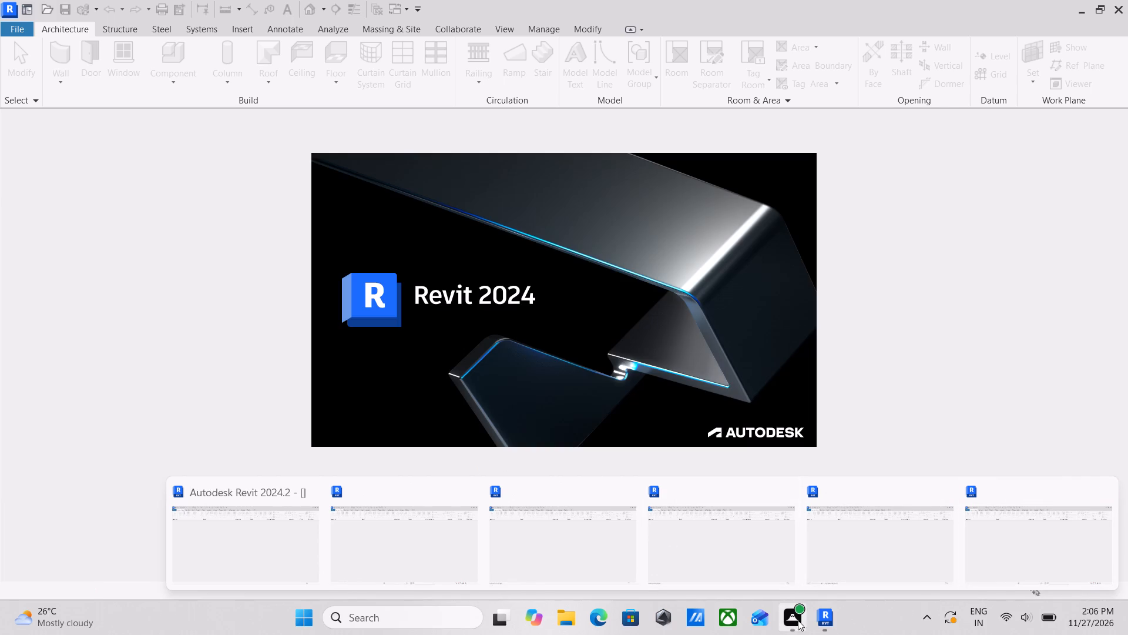
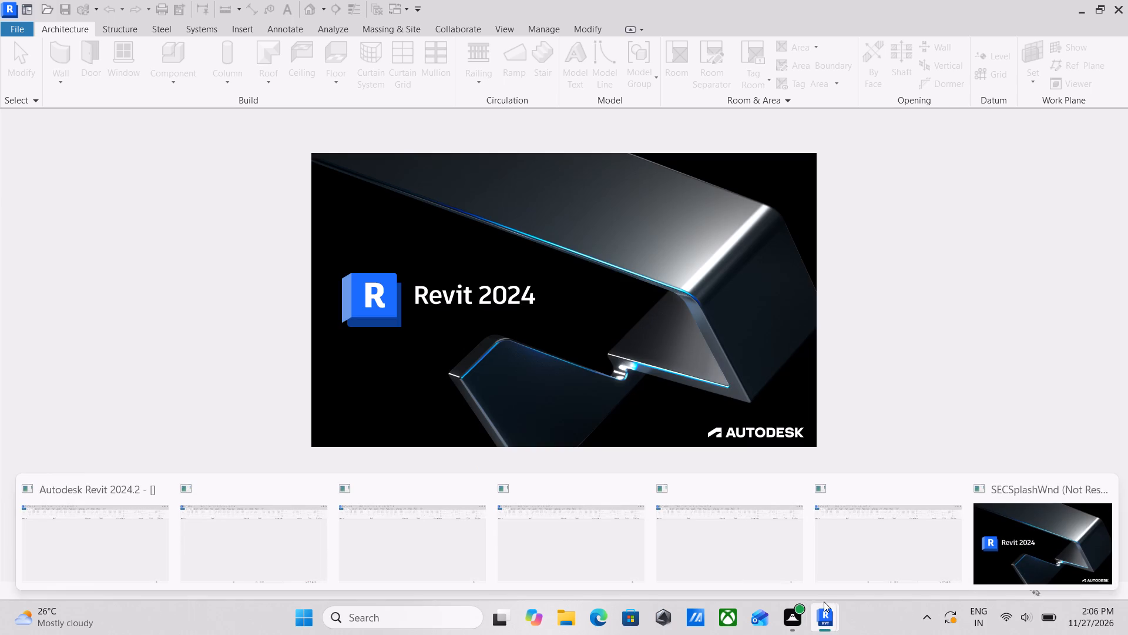
Close the Revit 2024 splash window that is not responding.
{"action": "left_click", "coordinate": [1104, 489]}
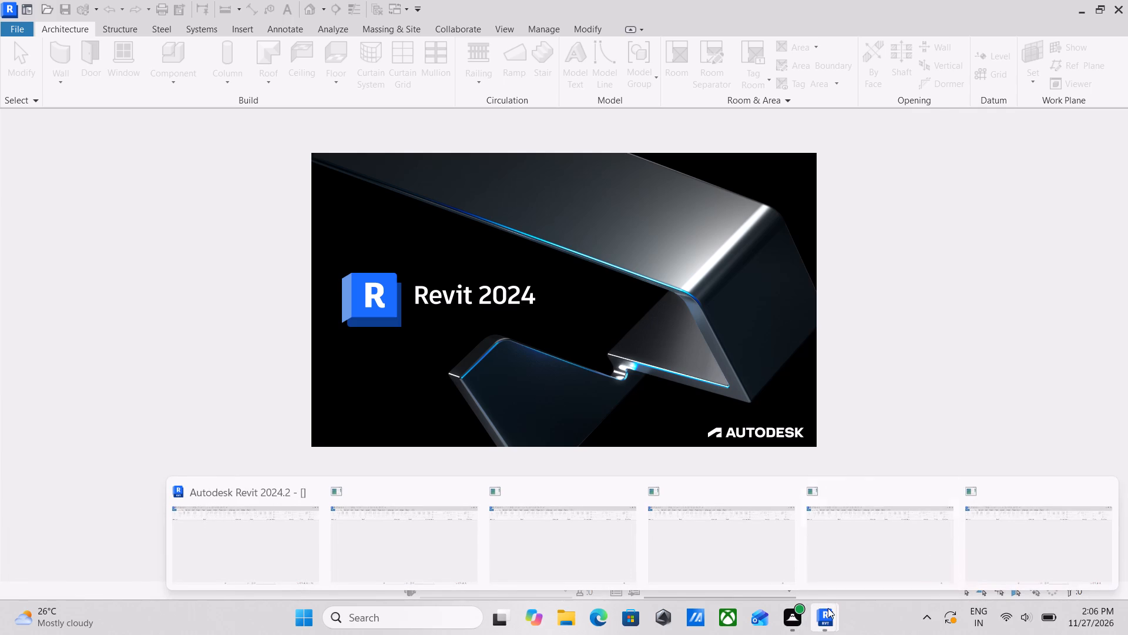
Try to close the last of the duplicate Autodesk Revit 2024.2 instances during startup, before any project is loaded.
{"action": "left_click", "coordinate": [1110, 489]}
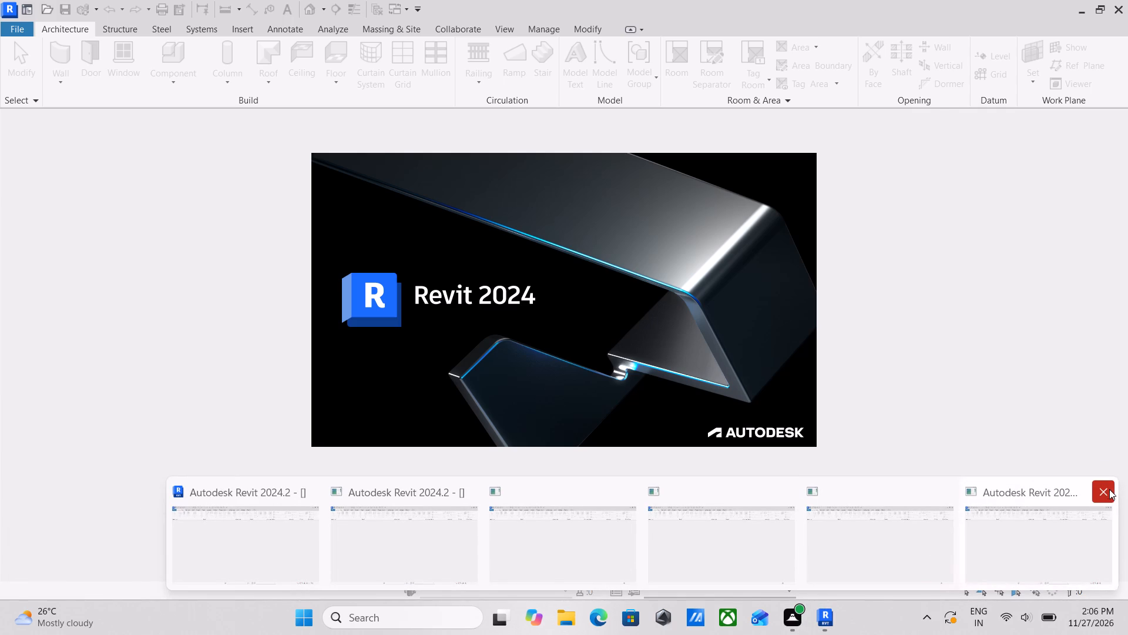
{"action": "left_click", "coordinate": [1103, 490]}
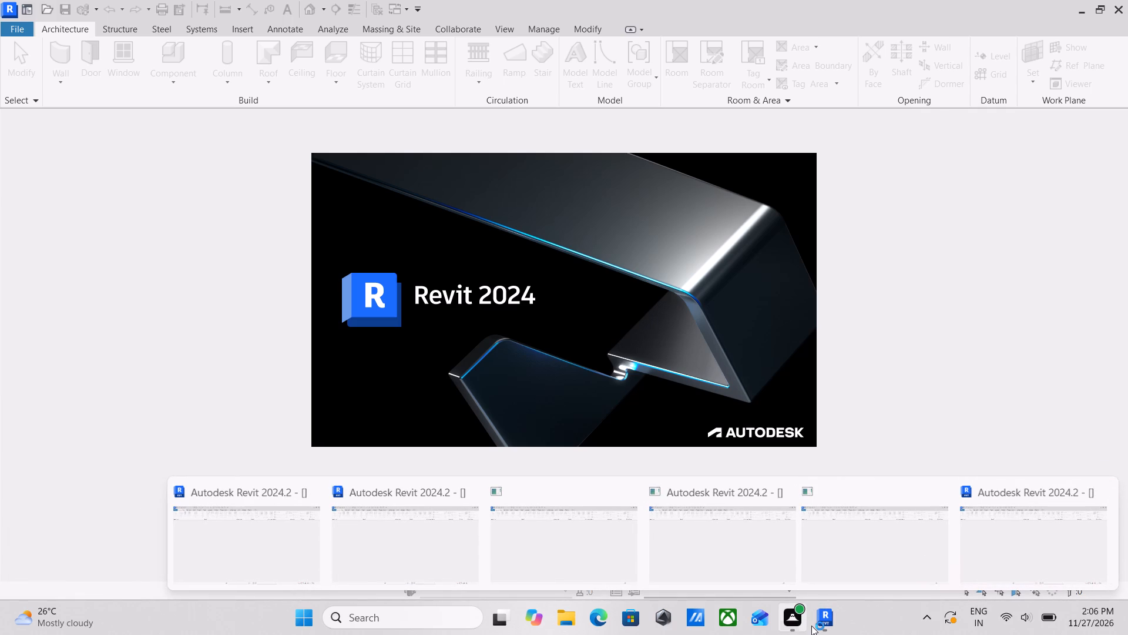
{"action": "left_click", "coordinate": [1101, 489]}
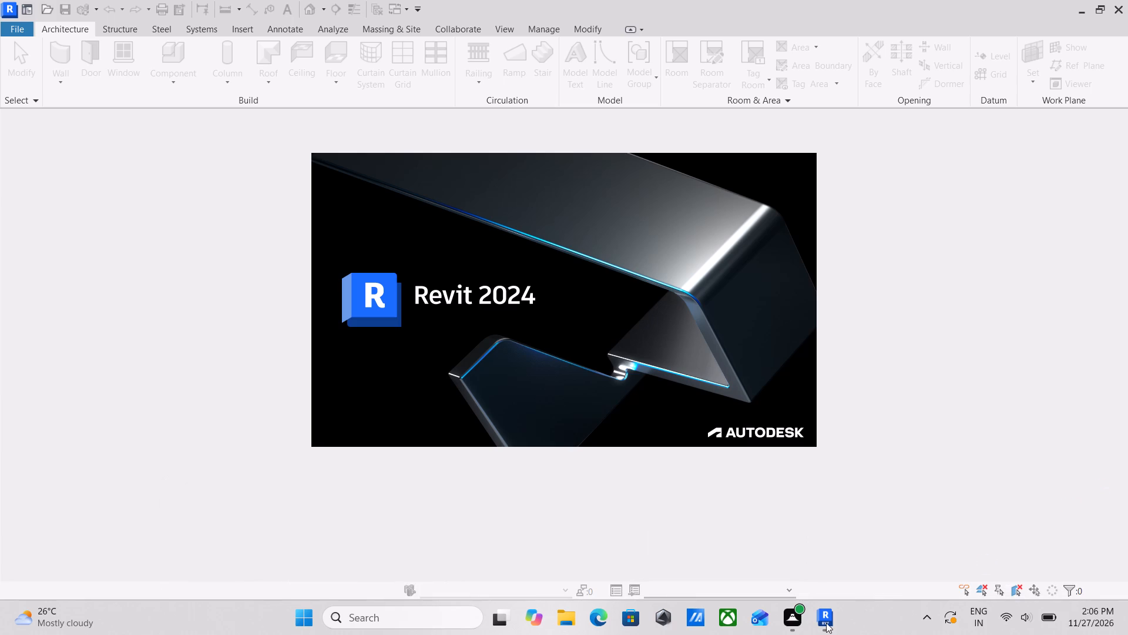
{"action": "double_click", "coordinate": [1110, 497]}
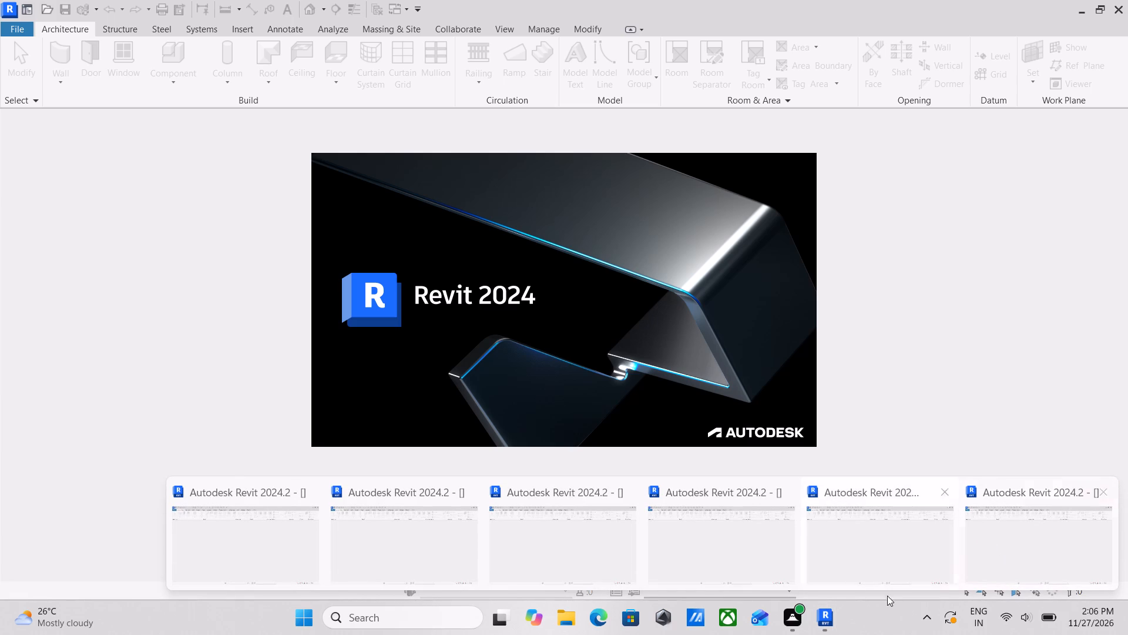
{"action": "double_click", "coordinate": [1109, 487]}
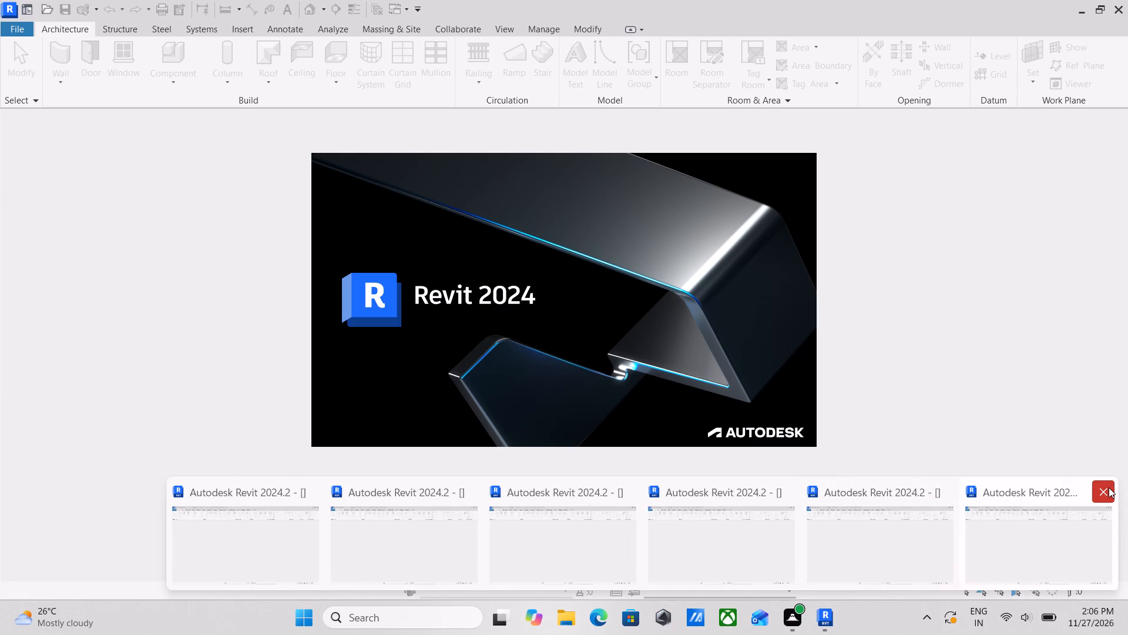
{"action": "left_click", "coordinate": [1104, 489]}
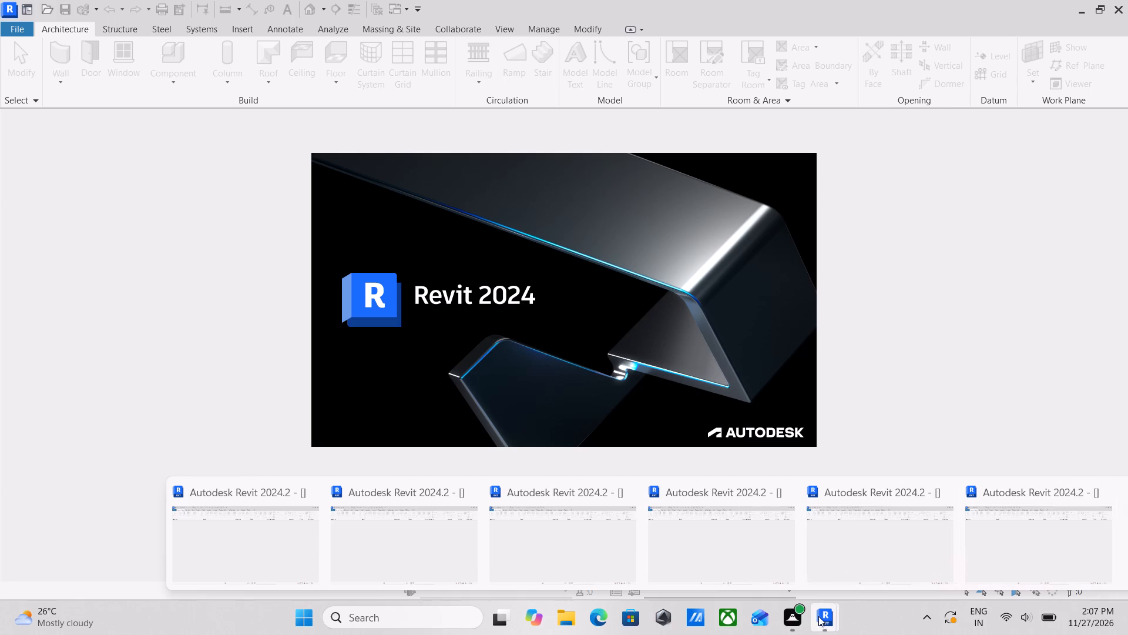
{"action": "left_click", "coordinate": [1096, 489]}
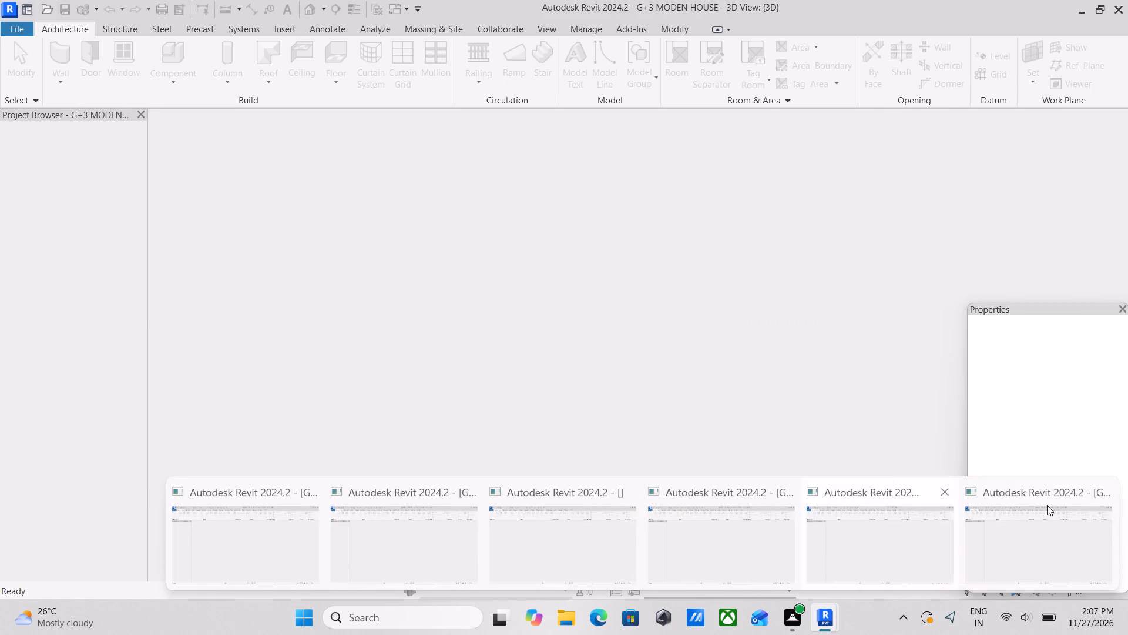
Try to close the last Autodesk Revit 2024.2 instance while it loads the G+3 MODEN HOUSE 3D view.
{"action": "double_click", "coordinate": [1106, 492]}
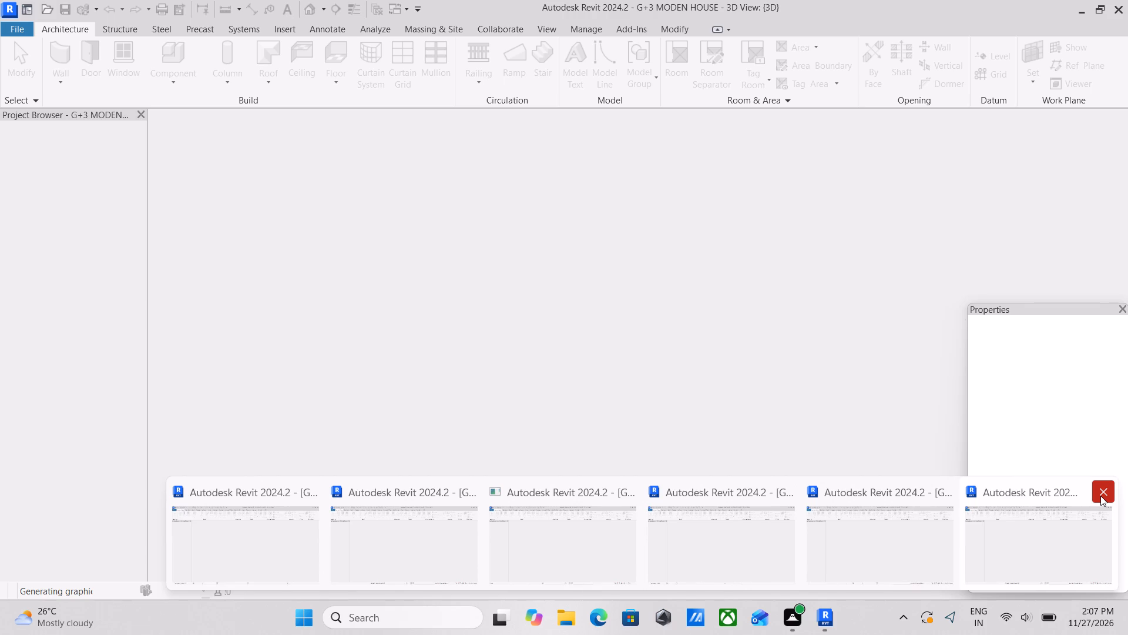
{"action": "left_click", "coordinate": [1100, 496]}
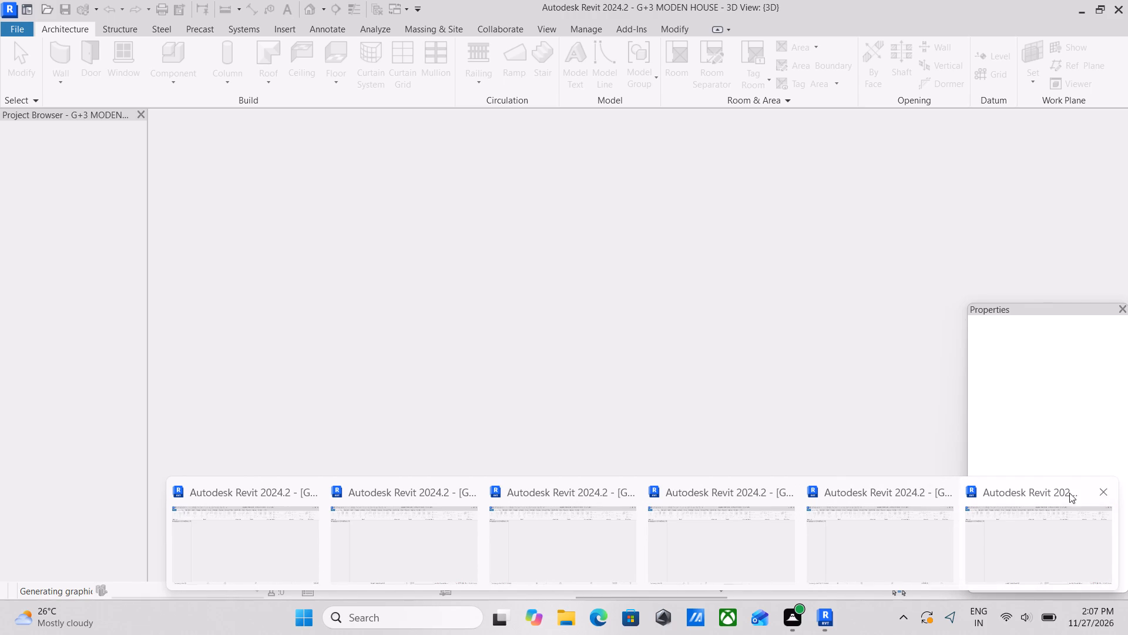
{"action": "left_click", "coordinate": [1107, 489]}
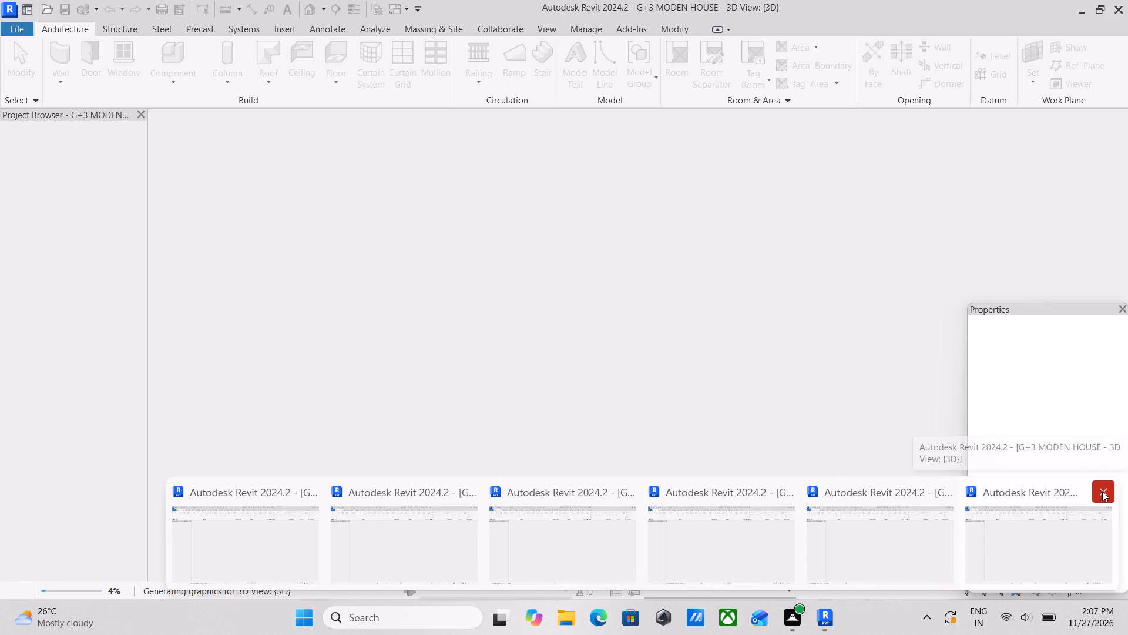
{"action": "left_click", "coordinate": [1102, 491]}
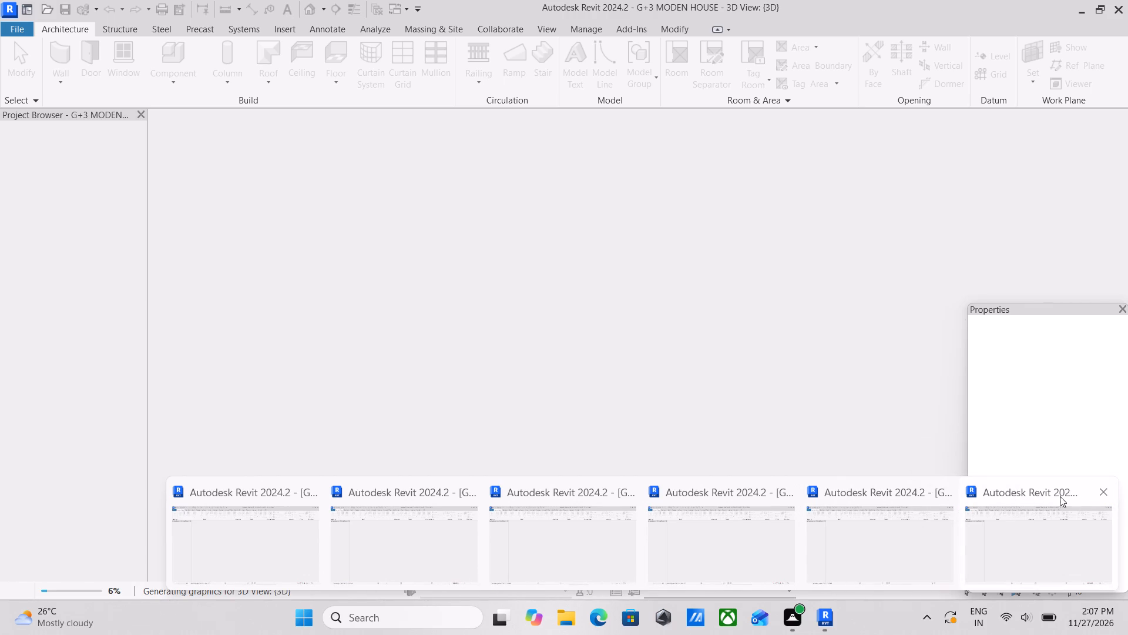
{"action": "left_click", "coordinate": [1105, 493]}
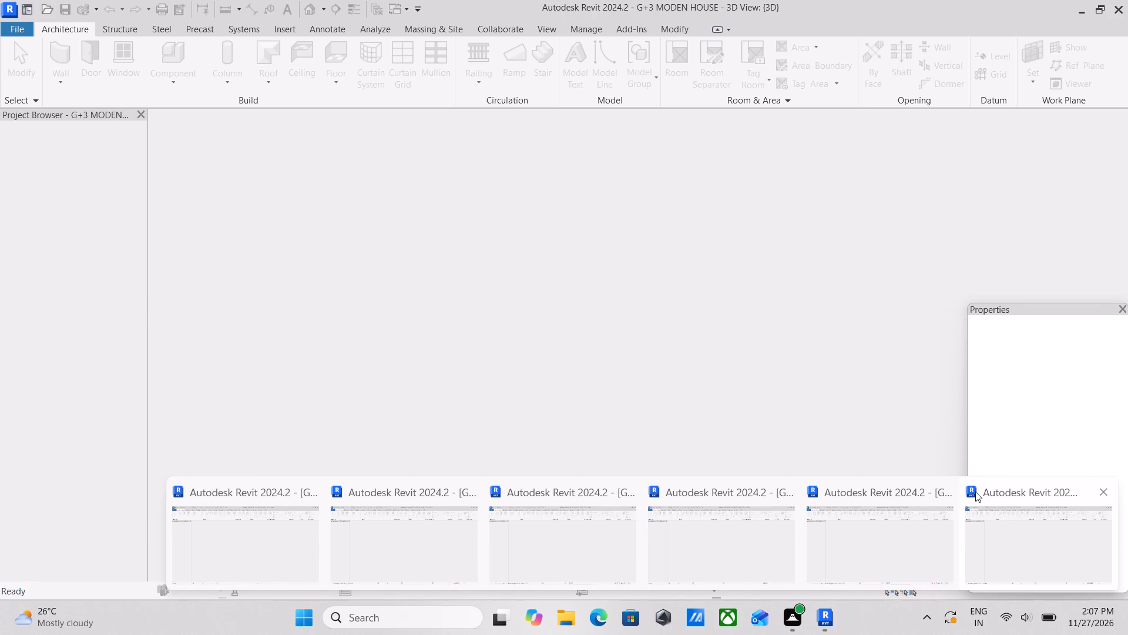
{"action": "left_click", "coordinate": [1107, 493]}
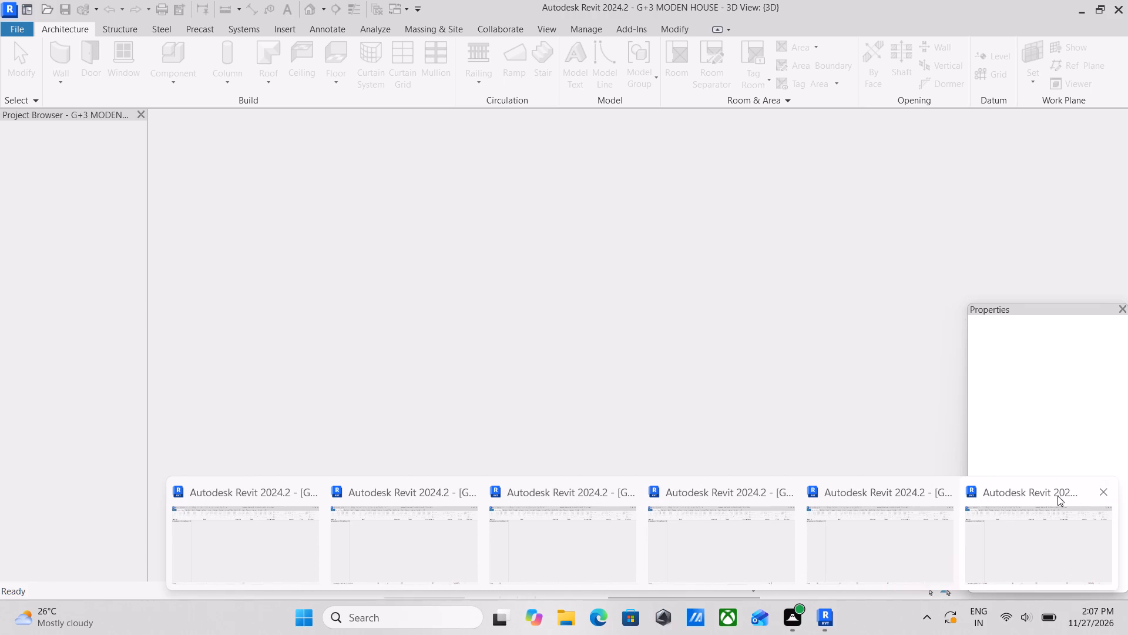
{"action": "left_click", "coordinate": [1107, 493]}
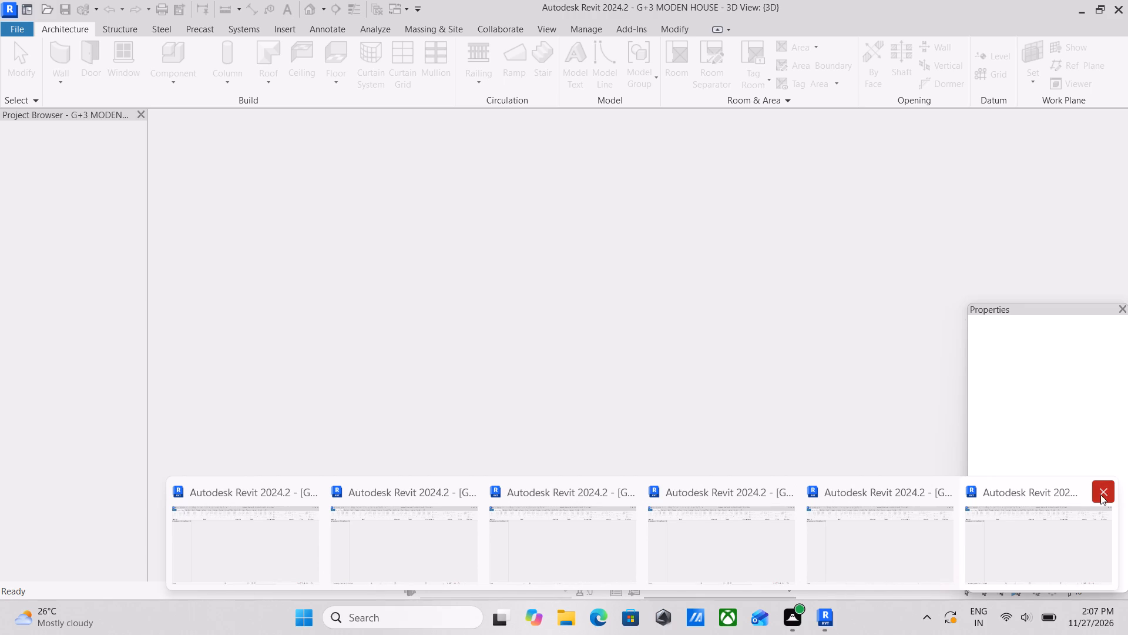
{"action": "left_click", "coordinate": [1102, 492]}
Try to close the duplicate G+3 MODEN HOUSE Revit windows one after another, from the fifth and first through to the last.
{"action": "left_click", "coordinate": [945, 487]}
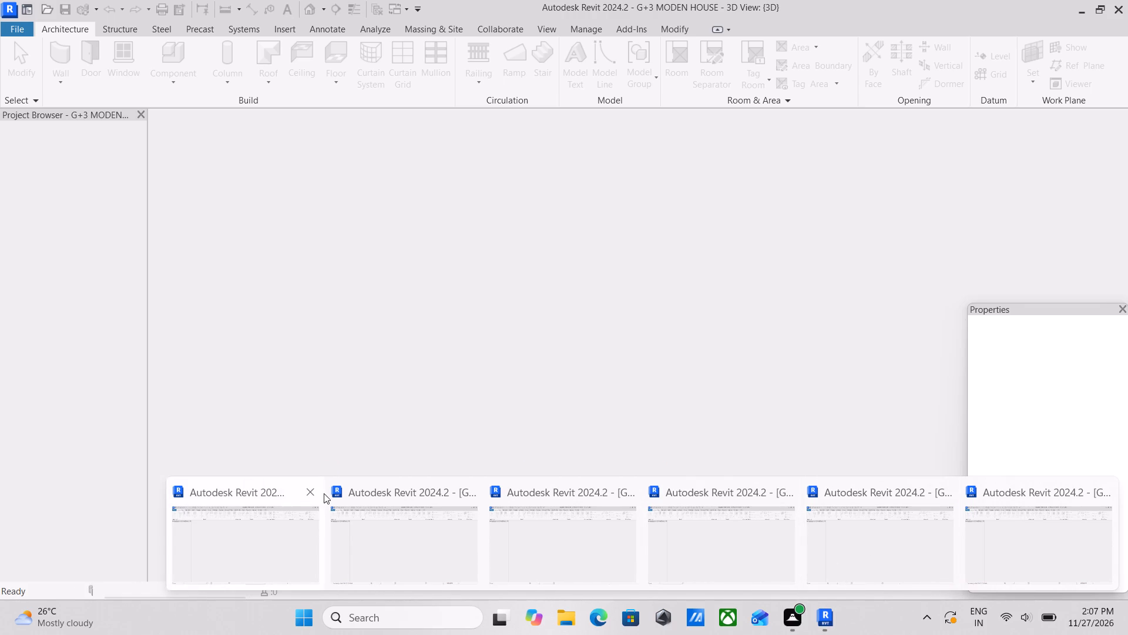
{"action": "double_click", "coordinate": [310, 492]}
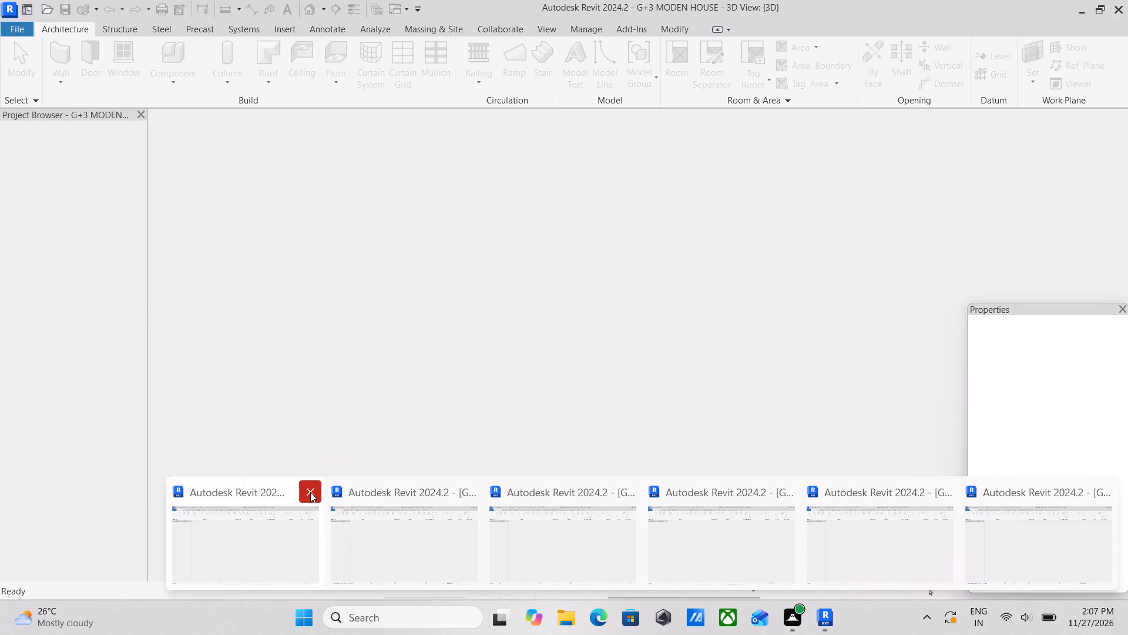
{"action": "double_click", "coordinate": [310, 491]}
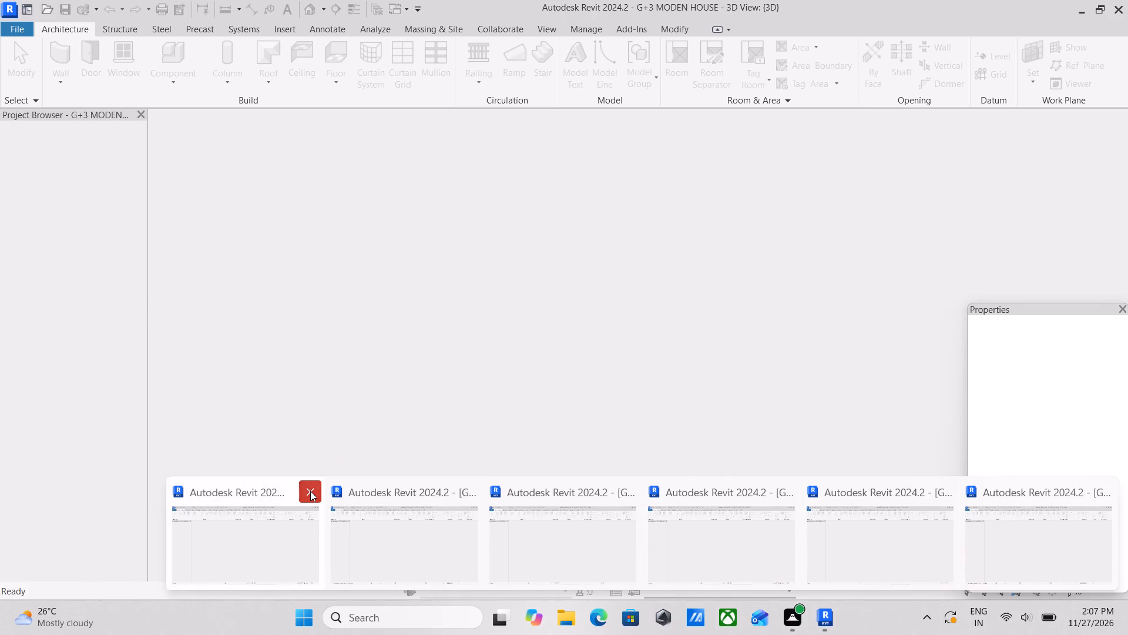
{"action": "triple_click", "coordinate": [310, 491]}
{"action": "triple_click", "coordinate": [310, 491]}
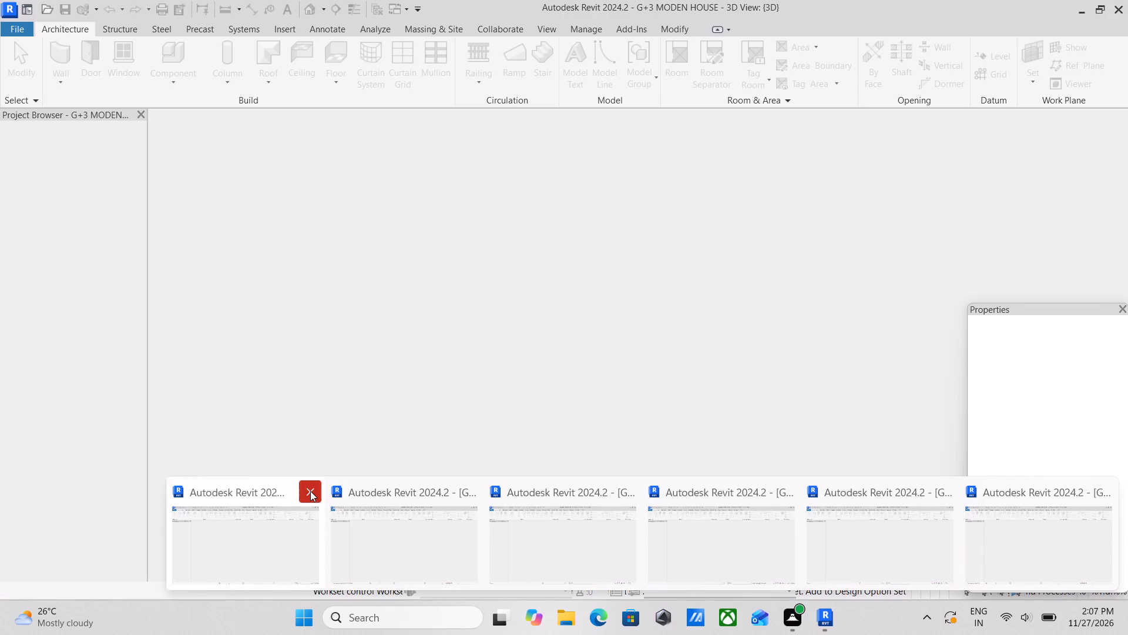
{"action": "left_click", "coordinate": [310, 491]}
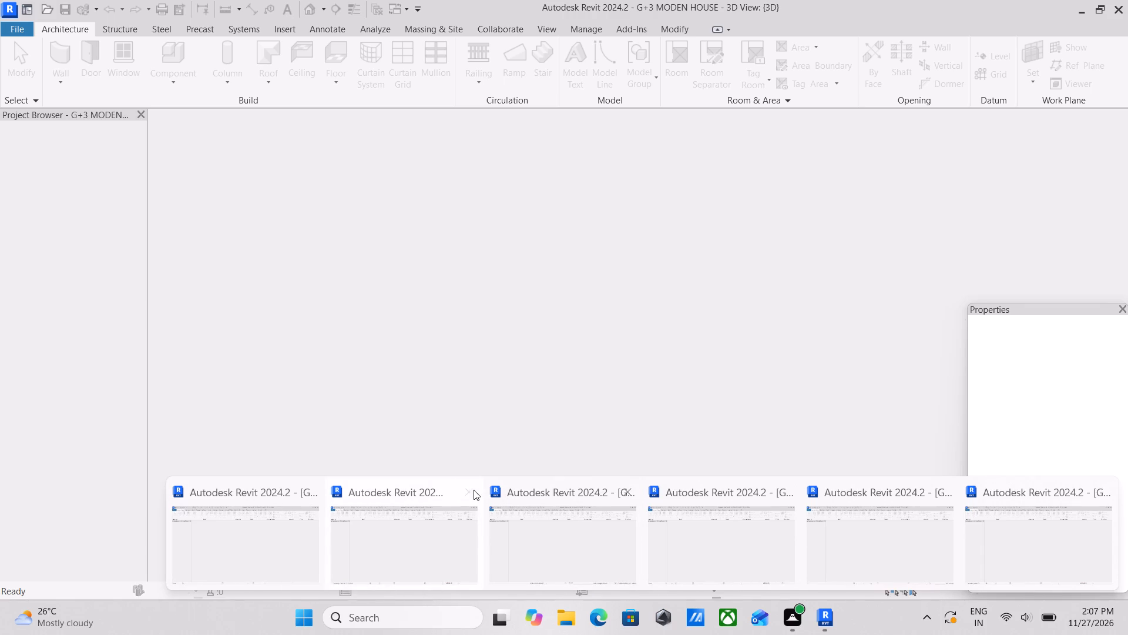
{"action": "double_click", "coordinate": [471, 490]}
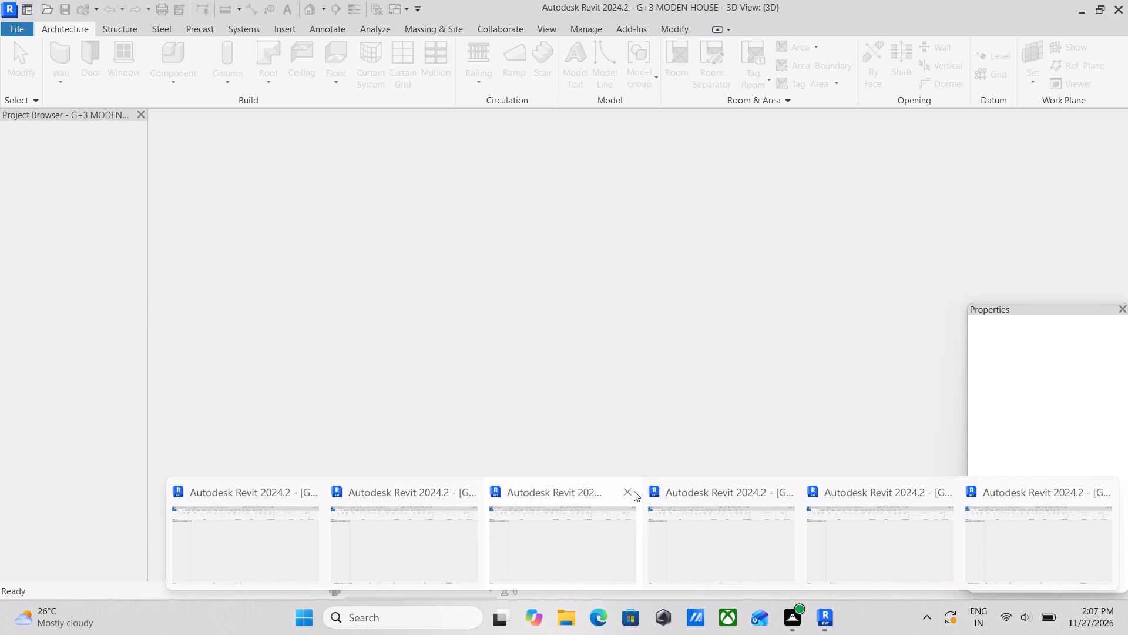
{"action": "double_click", "coordinate": [628, 493]}
{"action": "double_click", "coordinate": [784, 489]}
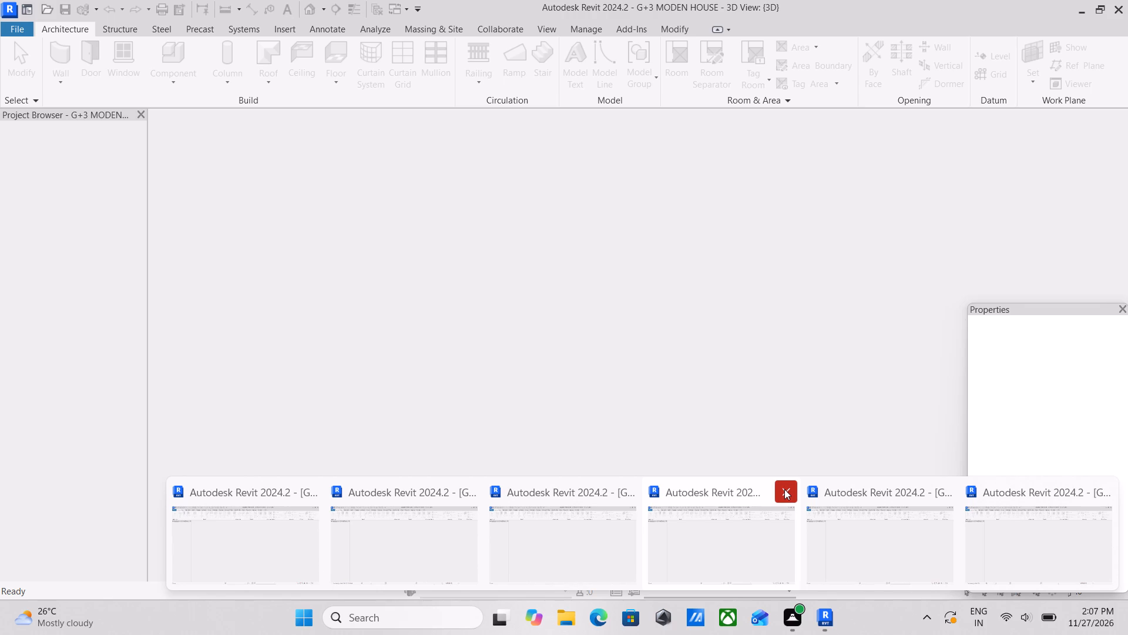
{"action": "left_click", "coordinate": [784, 489]}
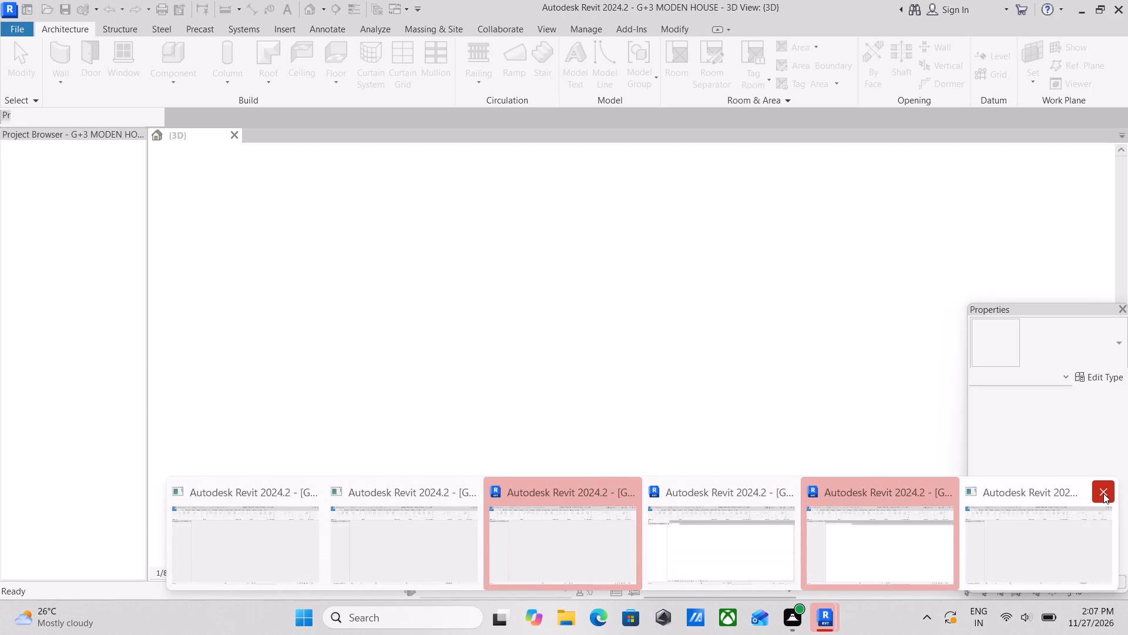
{"action": "double_click", "coordinate": [1104, 492]}
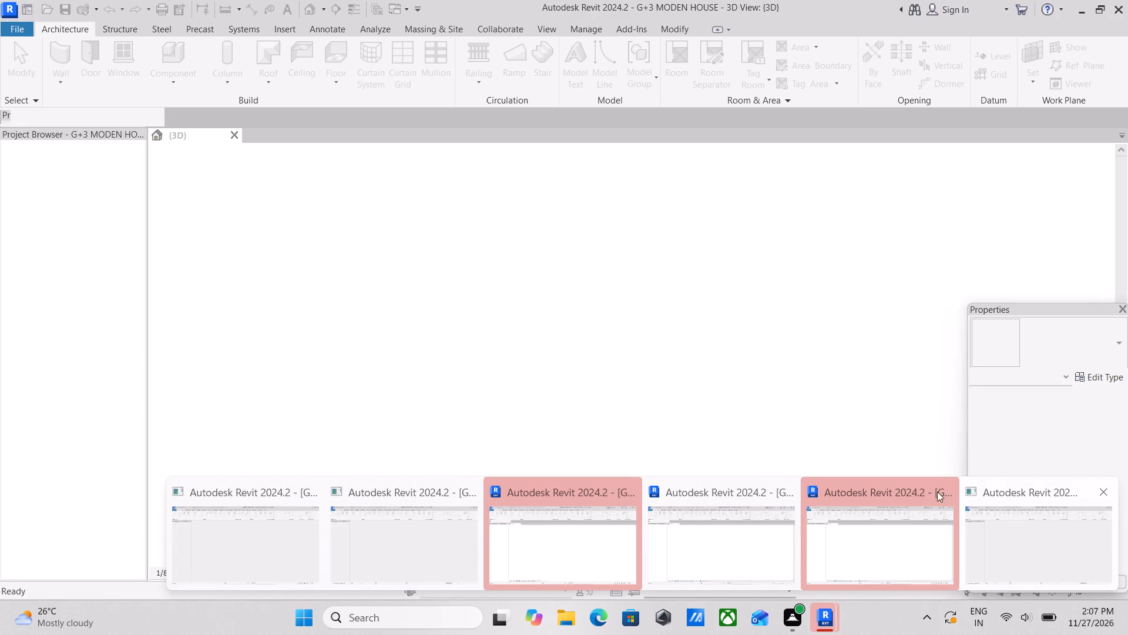
{"action": "left_click", "coordinate": [1109, 485]}
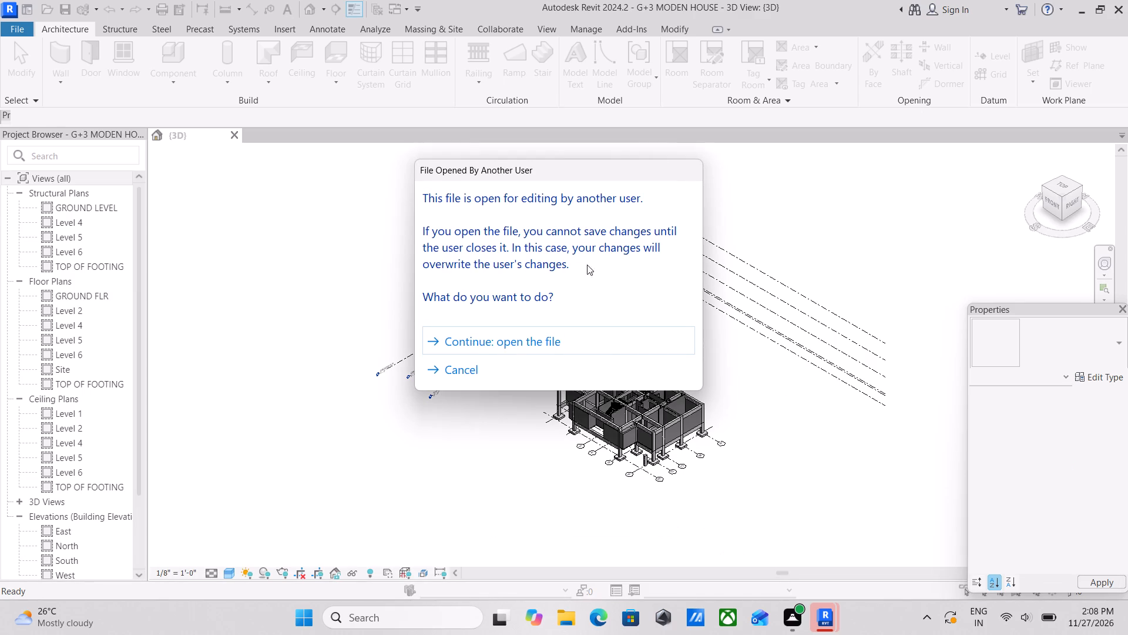
Cancel opening the file that is already open for editing by another user.
{"action": "left_click", "coordinate": [428, 366]}
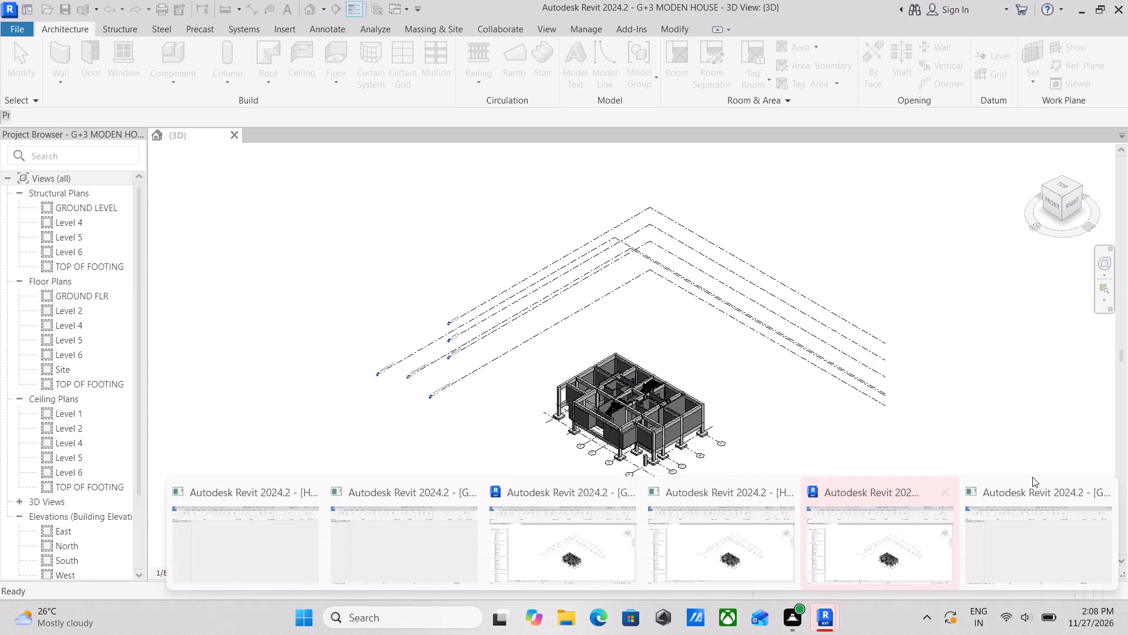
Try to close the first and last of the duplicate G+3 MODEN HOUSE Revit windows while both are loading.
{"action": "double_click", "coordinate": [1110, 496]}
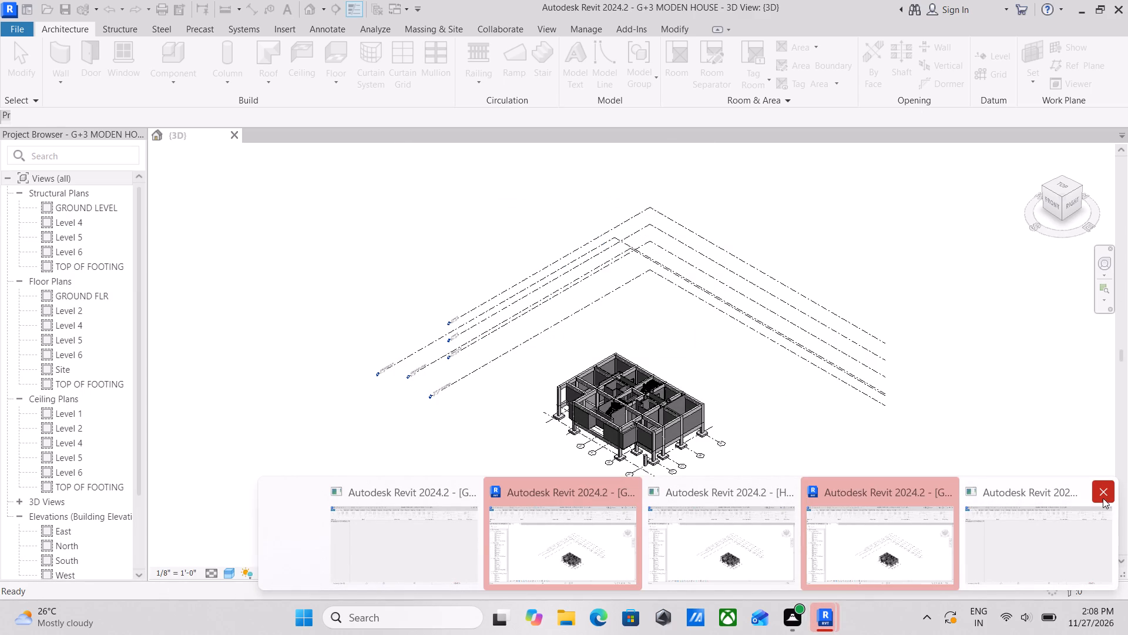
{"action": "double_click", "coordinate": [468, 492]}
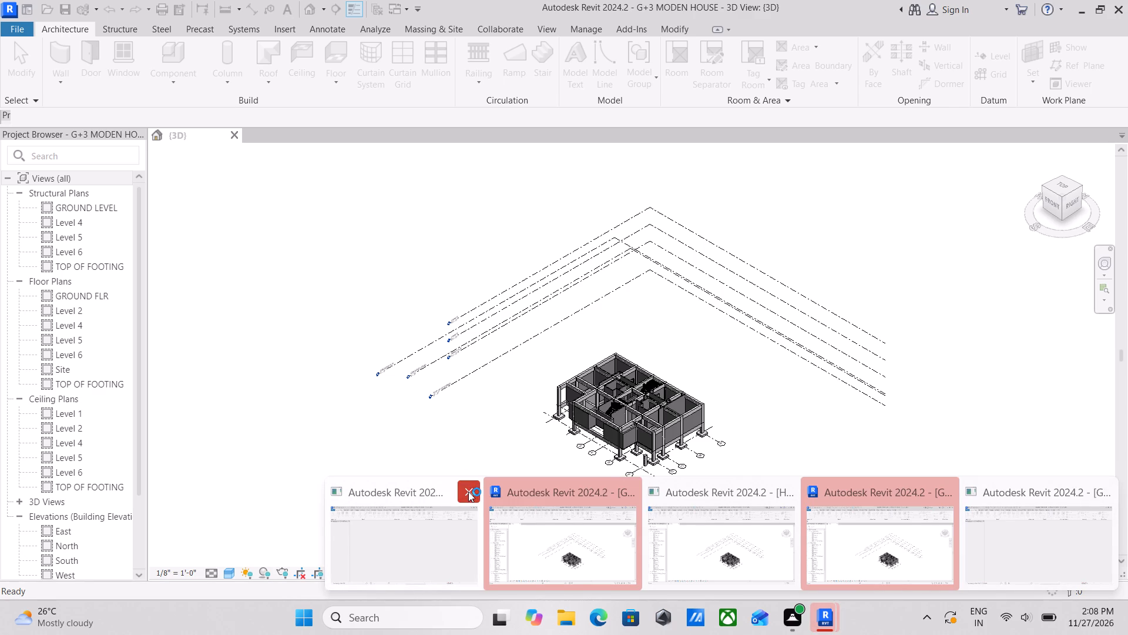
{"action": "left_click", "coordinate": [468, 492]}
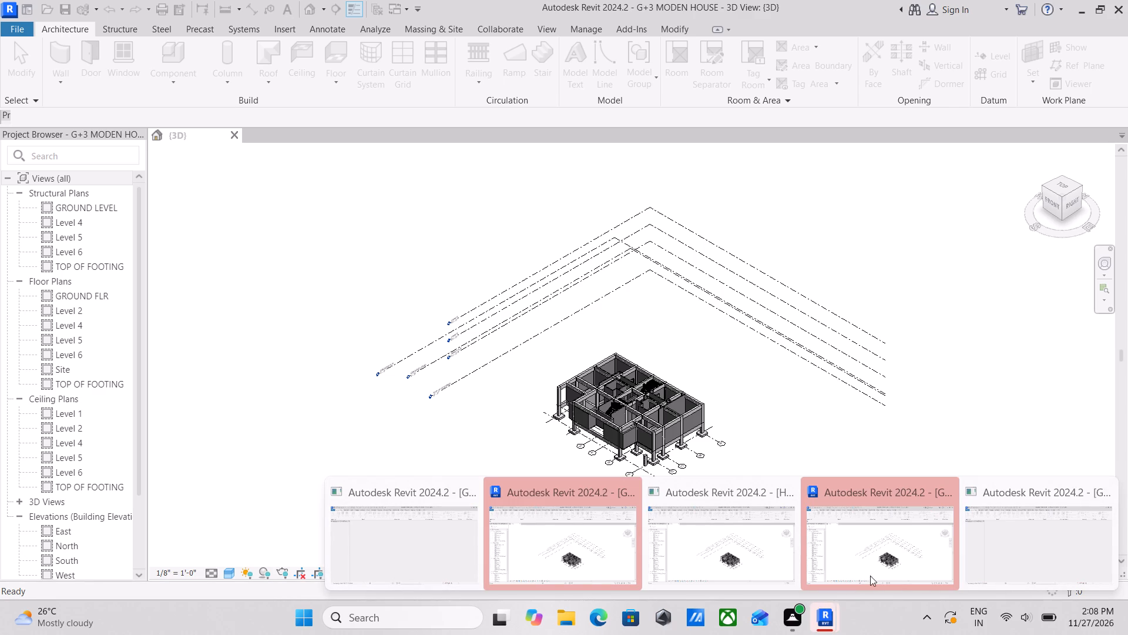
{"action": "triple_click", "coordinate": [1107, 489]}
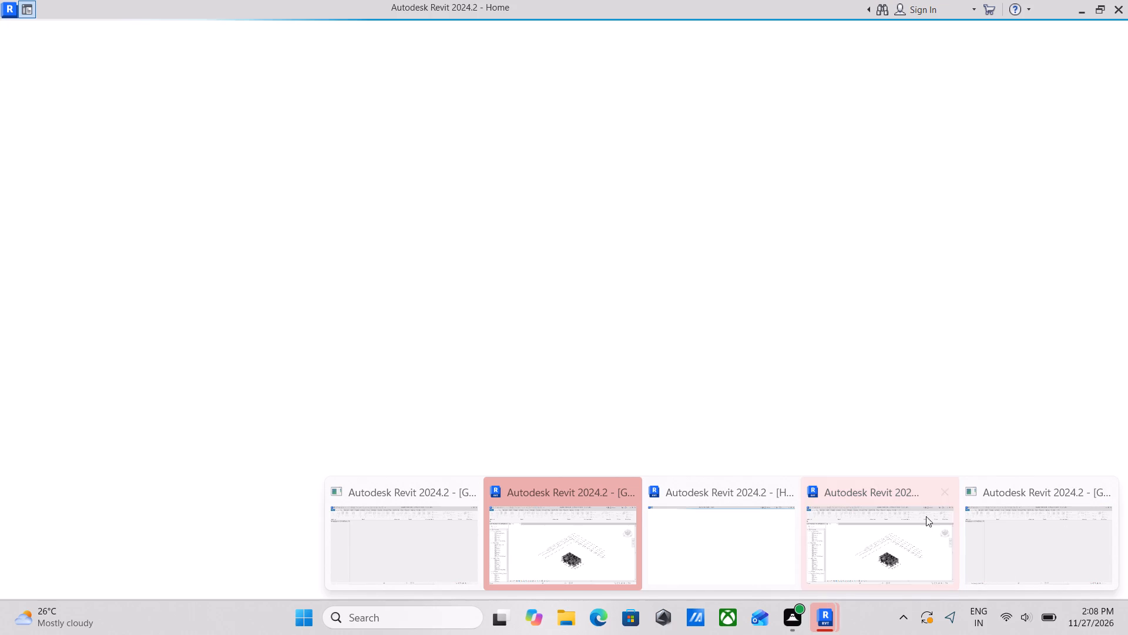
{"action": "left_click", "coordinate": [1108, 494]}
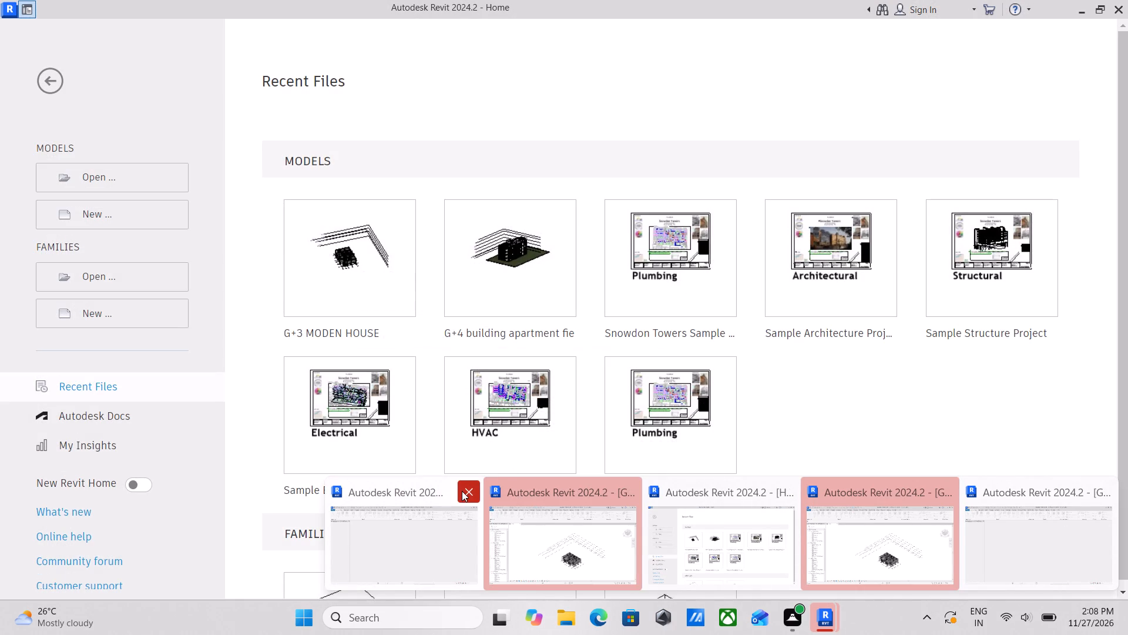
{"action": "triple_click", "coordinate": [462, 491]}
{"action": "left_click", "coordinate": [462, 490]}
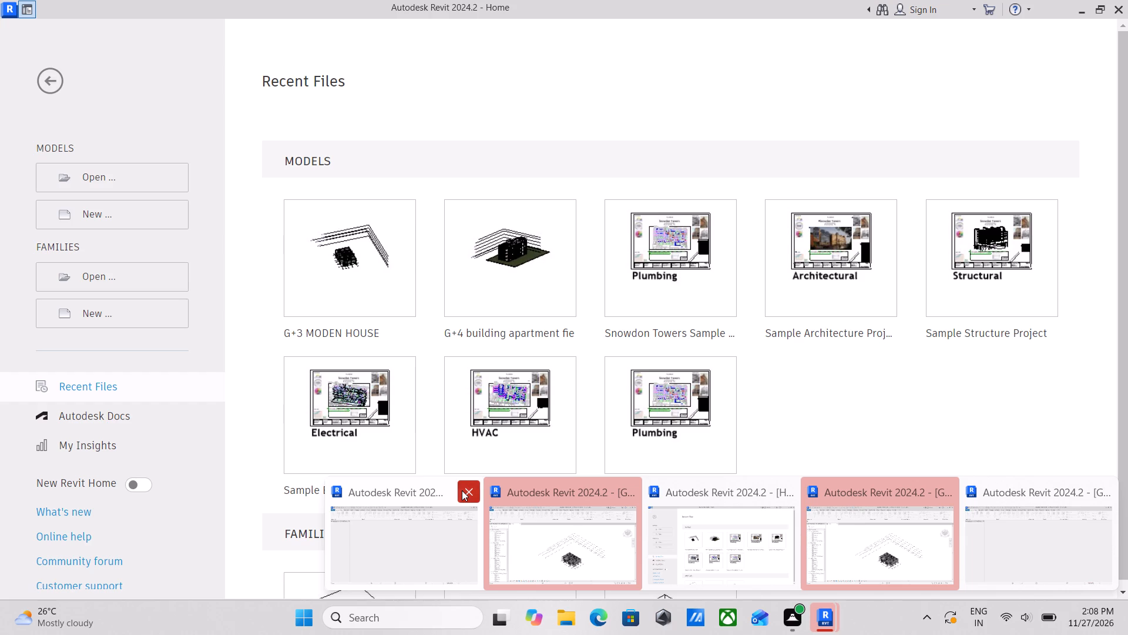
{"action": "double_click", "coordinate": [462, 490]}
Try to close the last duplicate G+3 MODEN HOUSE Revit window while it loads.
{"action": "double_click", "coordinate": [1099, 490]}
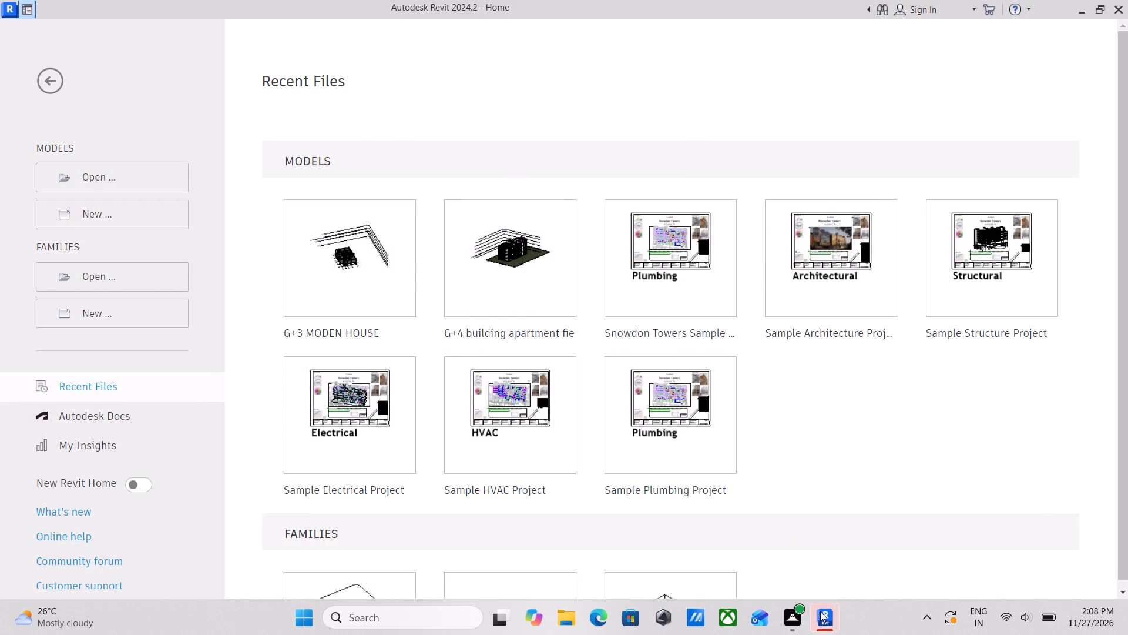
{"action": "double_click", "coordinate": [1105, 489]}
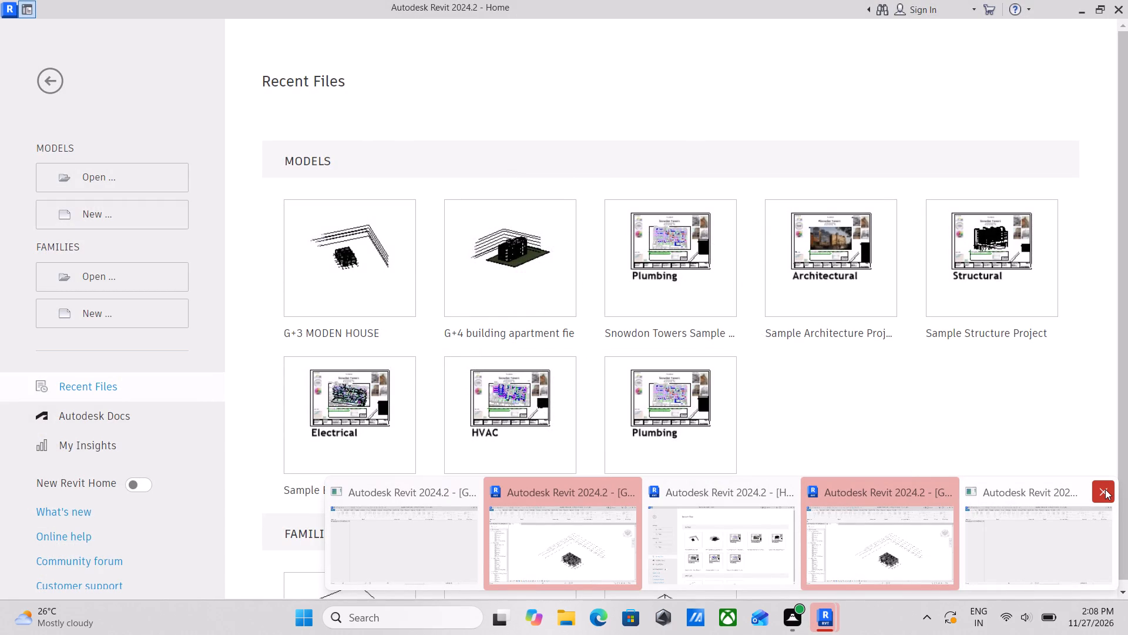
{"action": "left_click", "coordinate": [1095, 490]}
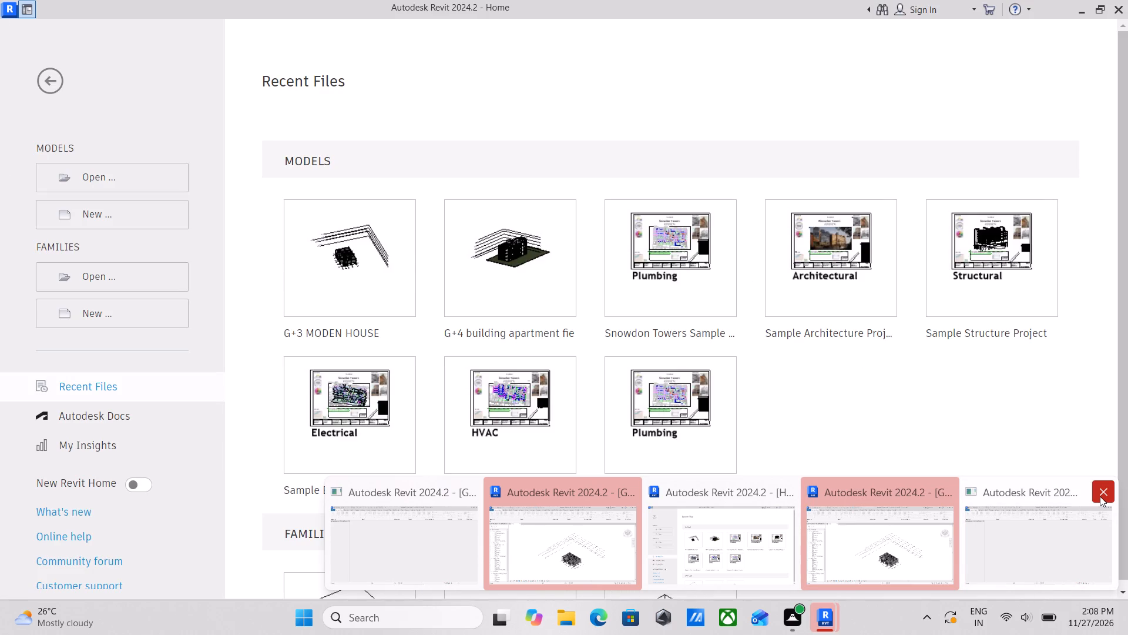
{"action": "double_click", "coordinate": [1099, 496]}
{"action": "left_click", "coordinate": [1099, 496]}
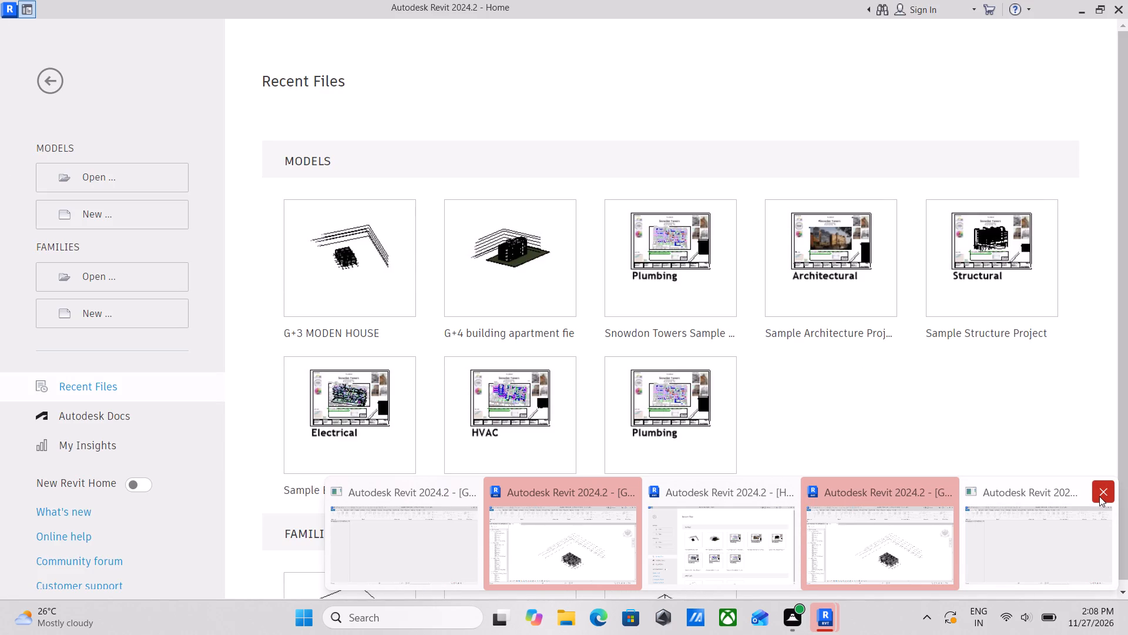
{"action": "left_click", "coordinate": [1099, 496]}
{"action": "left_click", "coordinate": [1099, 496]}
Close the duplicate Revit instance that shows the Home page.
{"action": "left_click", "coordinate": [782, 487]}
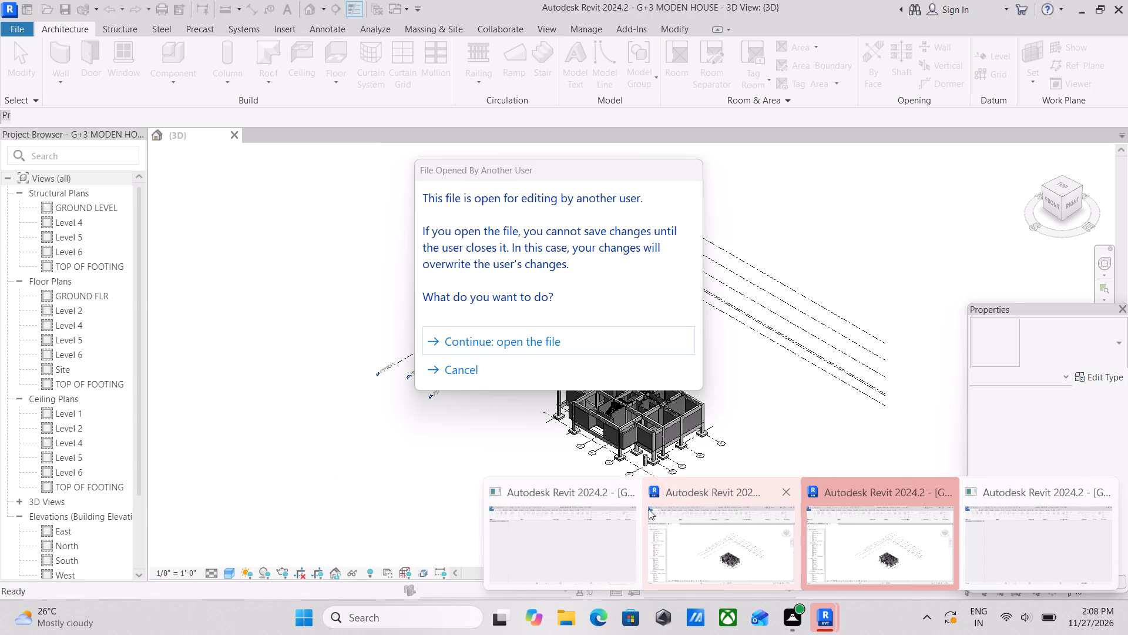
Try to close the first loading window, and cancel opening the file already open for editing by another user.
{"action": "double_click", "coordinate": [628, 490]}
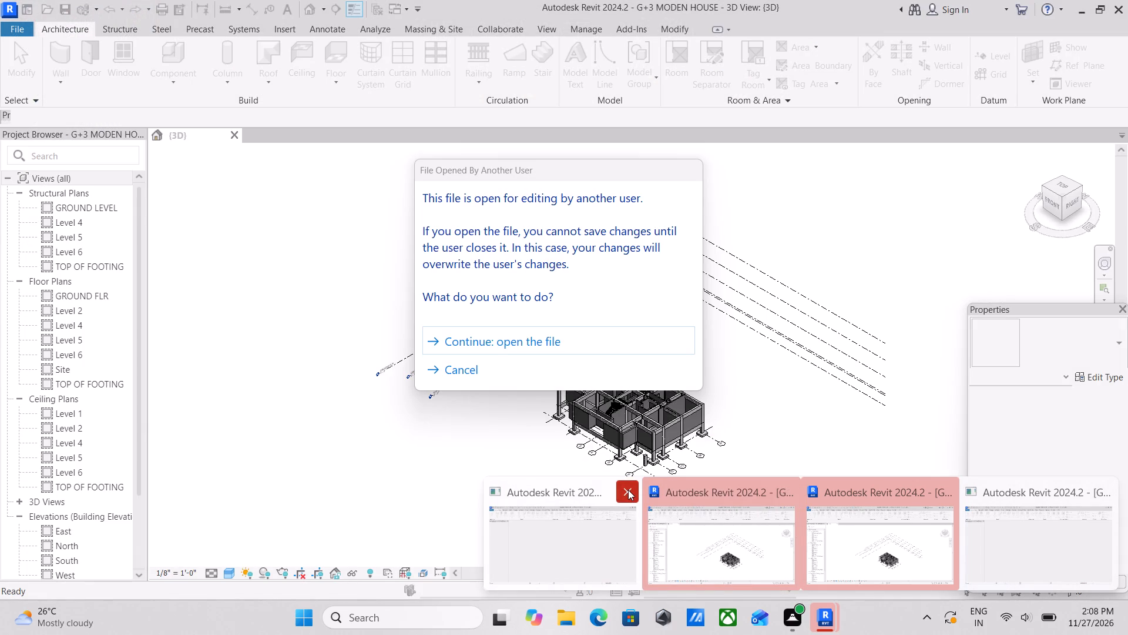
{"action": "left_click", "coordinate": [628, 490]}
{"action": "left_click", "coordinate": [438, 369]}
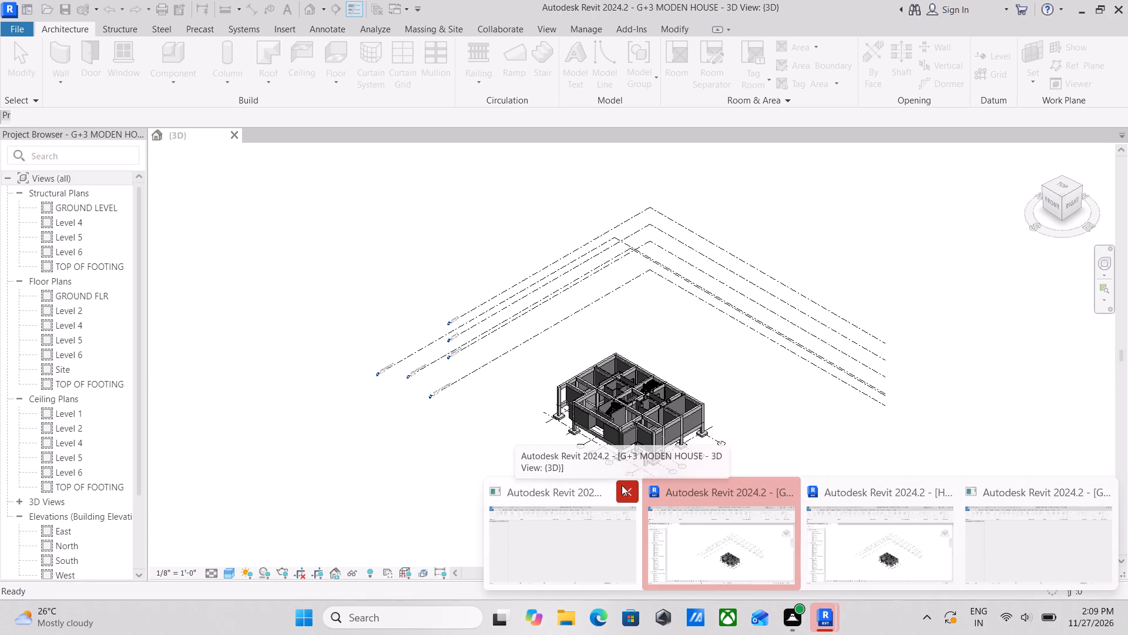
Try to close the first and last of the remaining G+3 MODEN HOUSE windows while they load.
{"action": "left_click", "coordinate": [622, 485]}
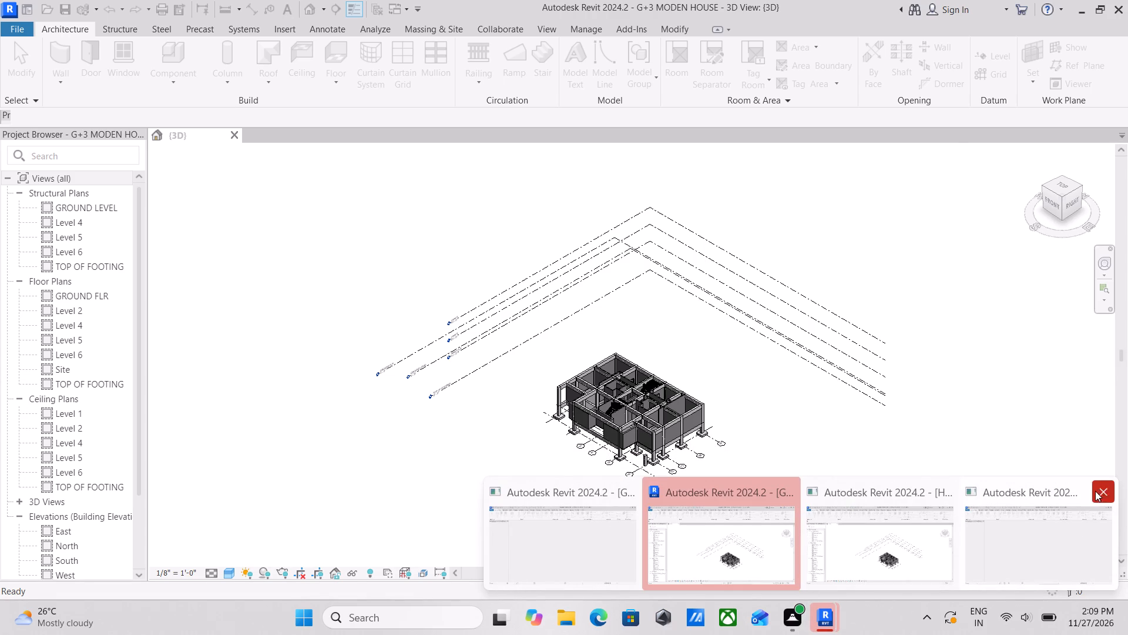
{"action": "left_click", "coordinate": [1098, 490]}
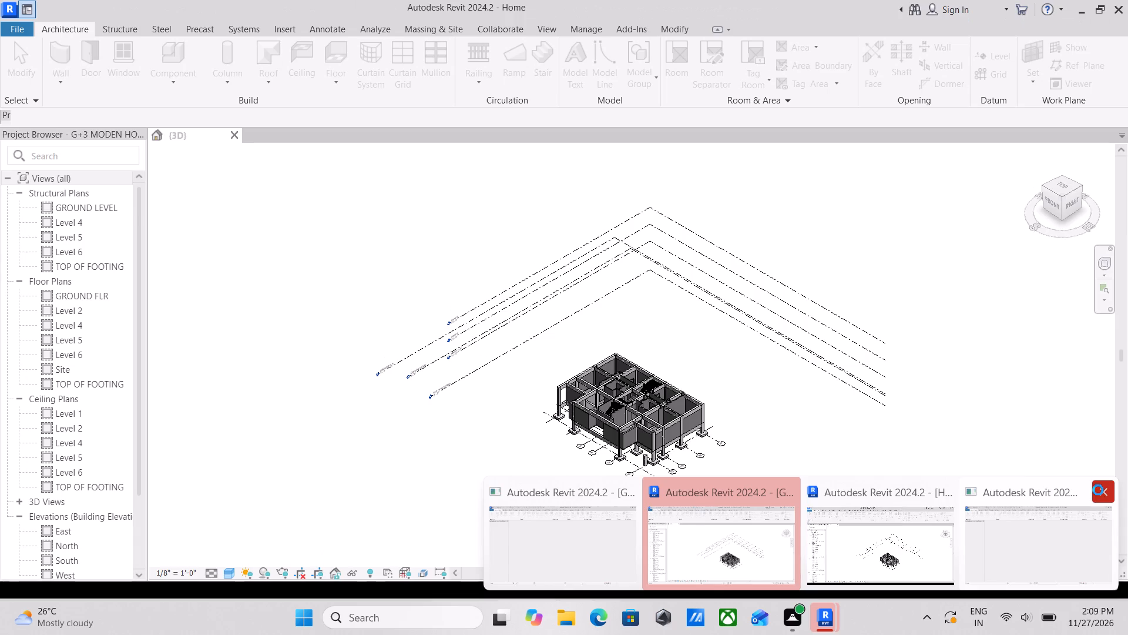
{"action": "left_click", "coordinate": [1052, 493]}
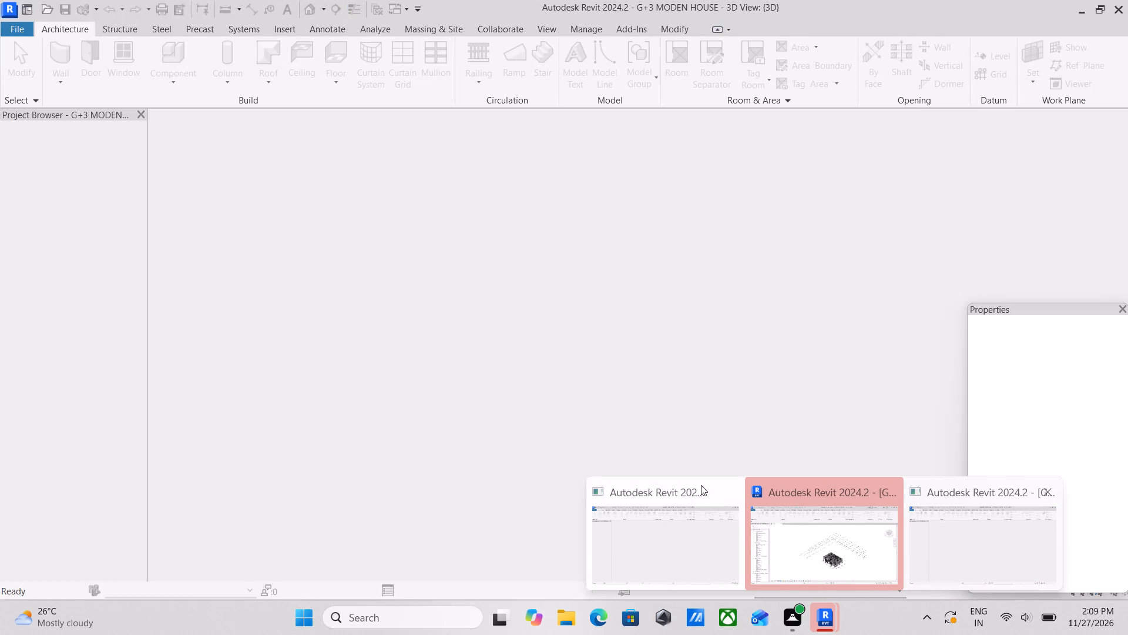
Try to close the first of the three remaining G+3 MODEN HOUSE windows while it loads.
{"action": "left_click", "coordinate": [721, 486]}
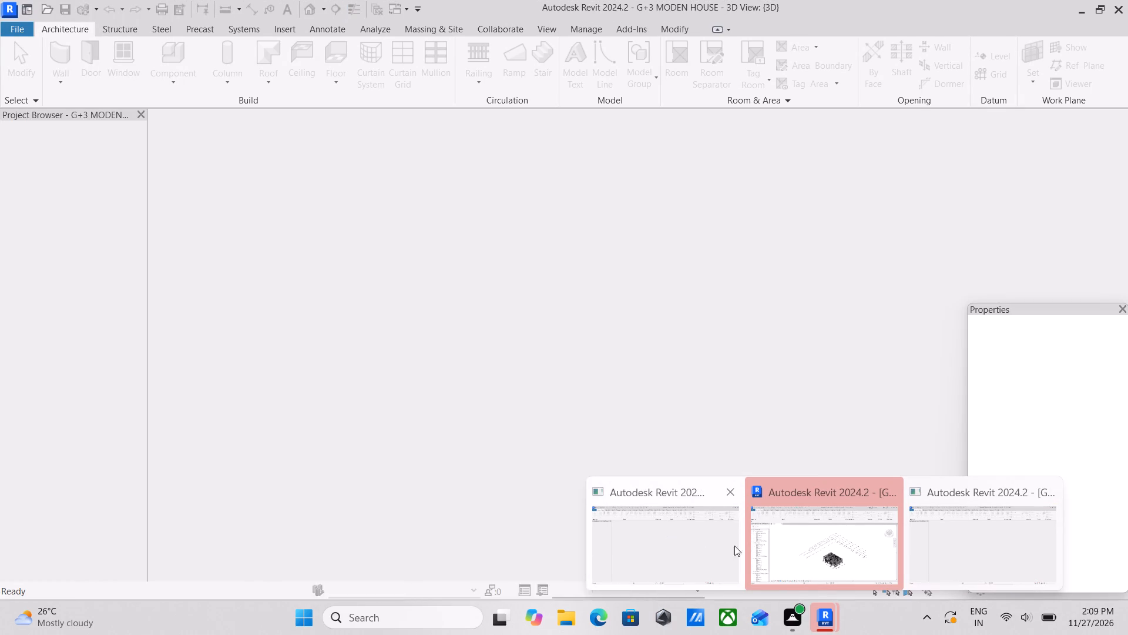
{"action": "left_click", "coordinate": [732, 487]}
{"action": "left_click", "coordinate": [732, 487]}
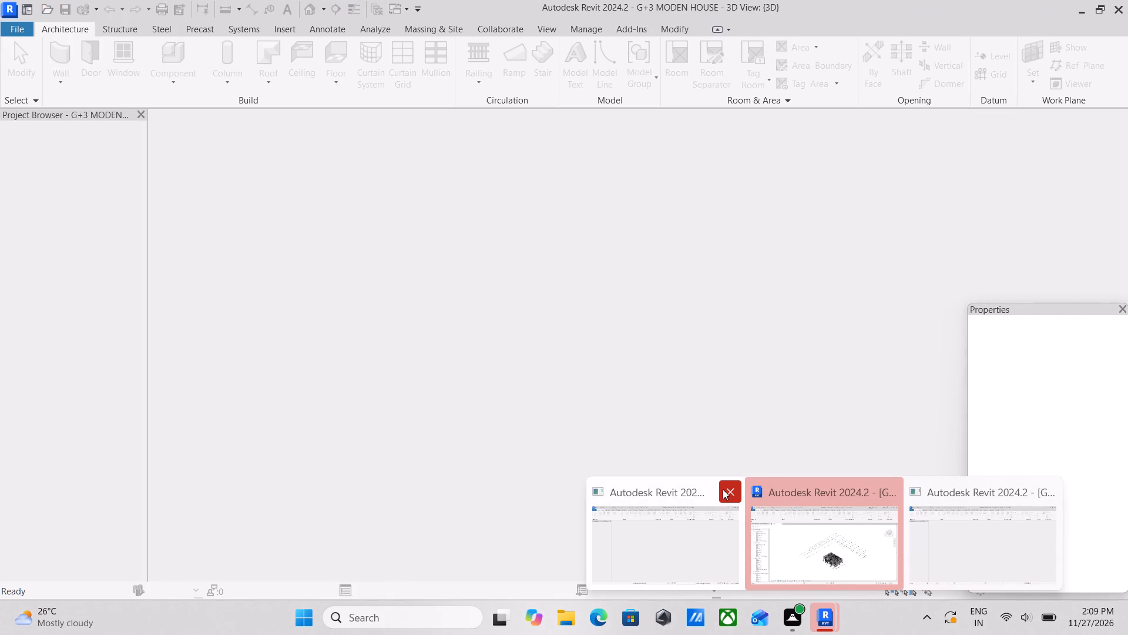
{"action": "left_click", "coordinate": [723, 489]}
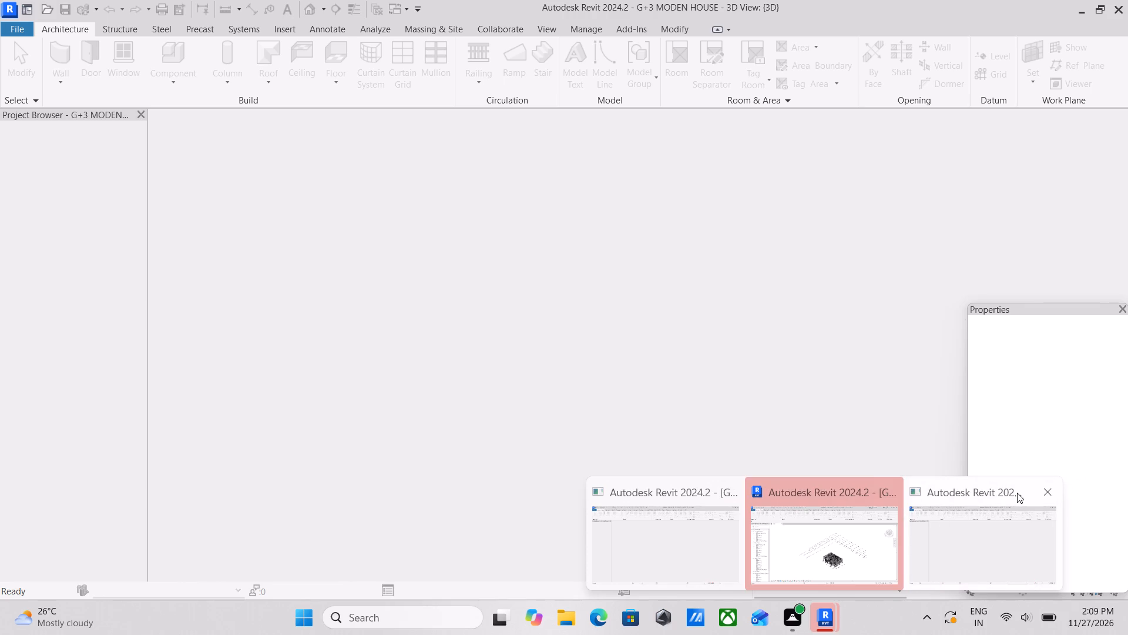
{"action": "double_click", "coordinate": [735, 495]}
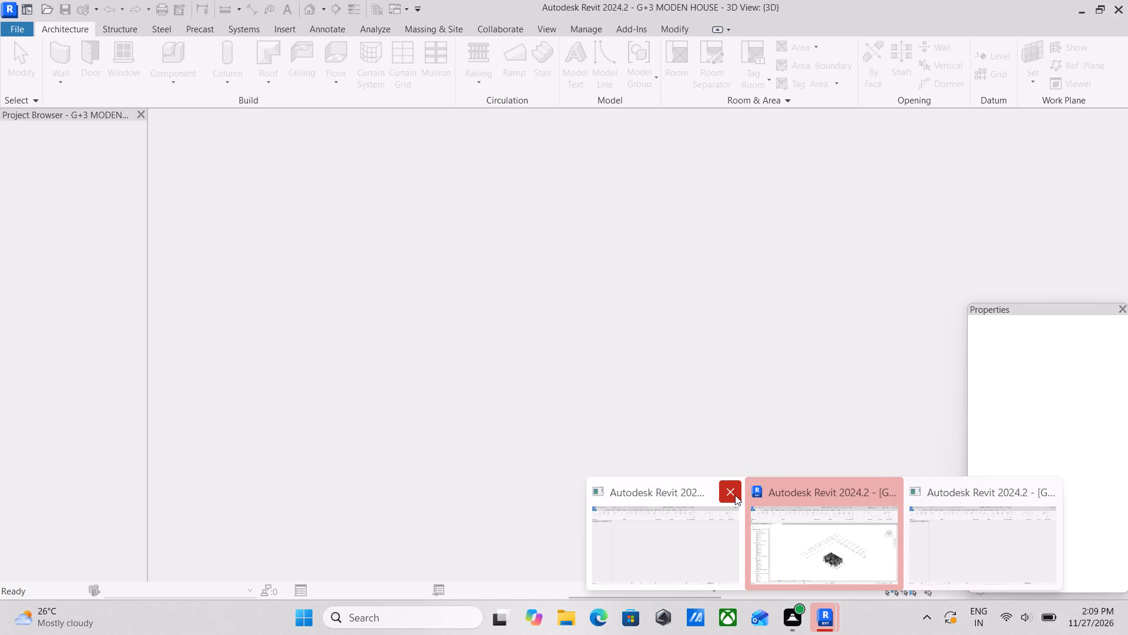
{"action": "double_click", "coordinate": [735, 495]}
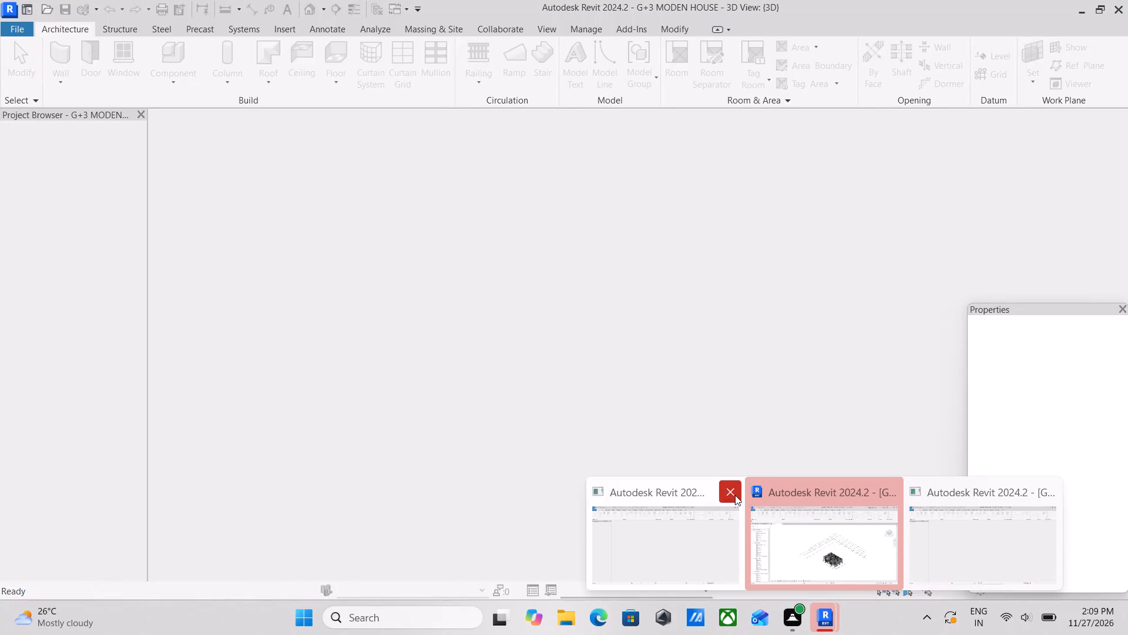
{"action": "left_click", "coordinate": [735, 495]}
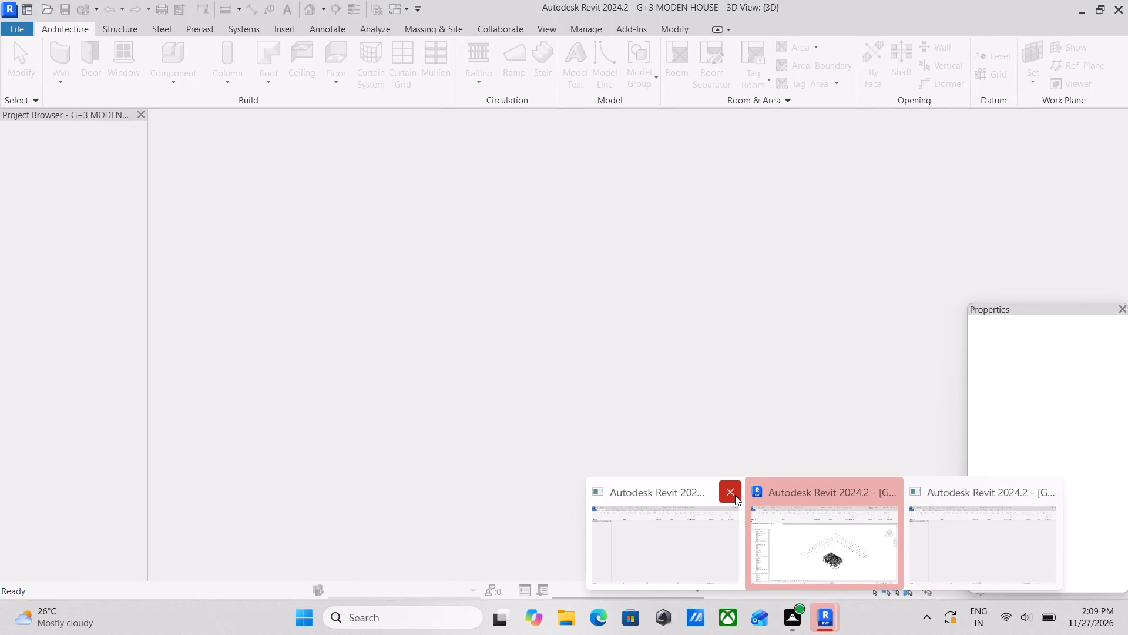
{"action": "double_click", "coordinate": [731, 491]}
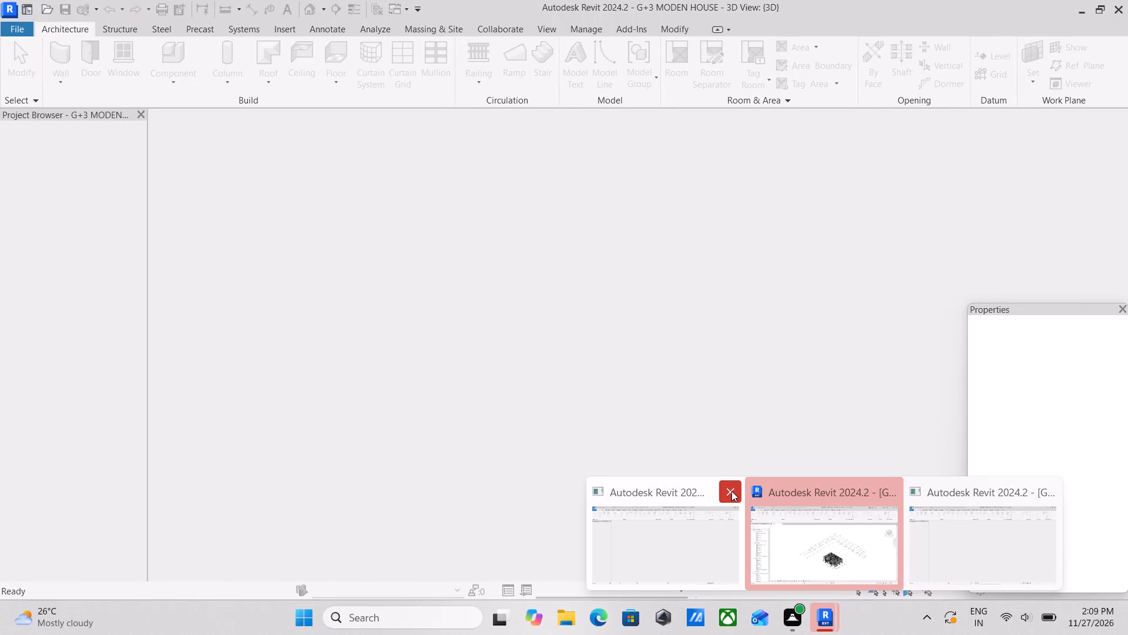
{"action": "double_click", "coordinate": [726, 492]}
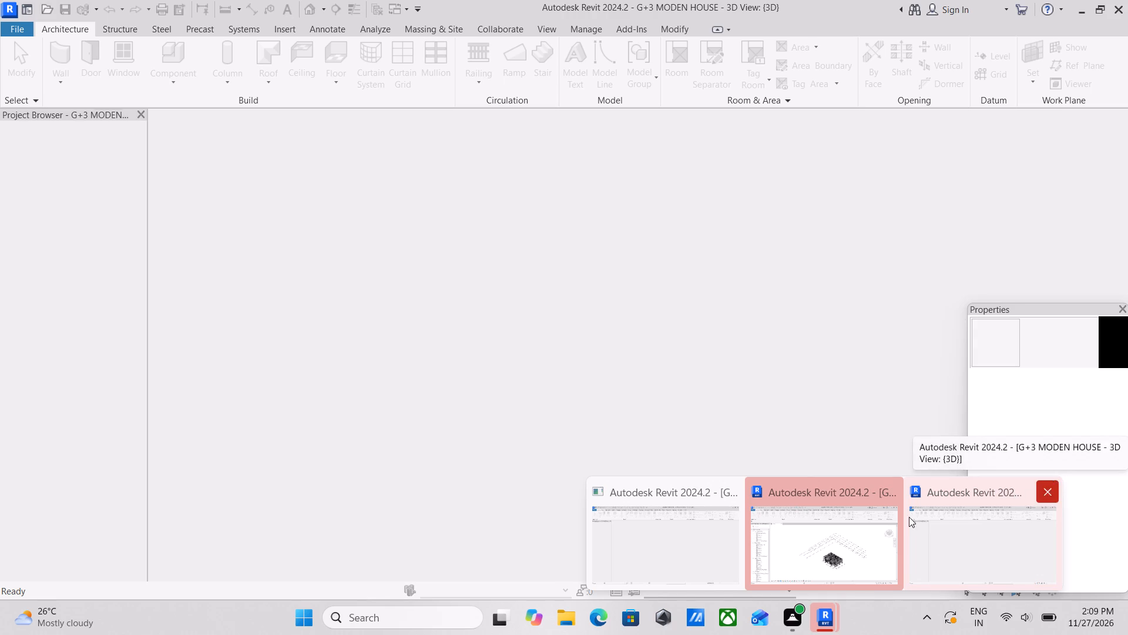
Switch to the middle G+3 MODEN HOUSE instance and continue opening the file despite the other user's edit lock.
{"action": "double_click", "coordinate": [769, 522]}
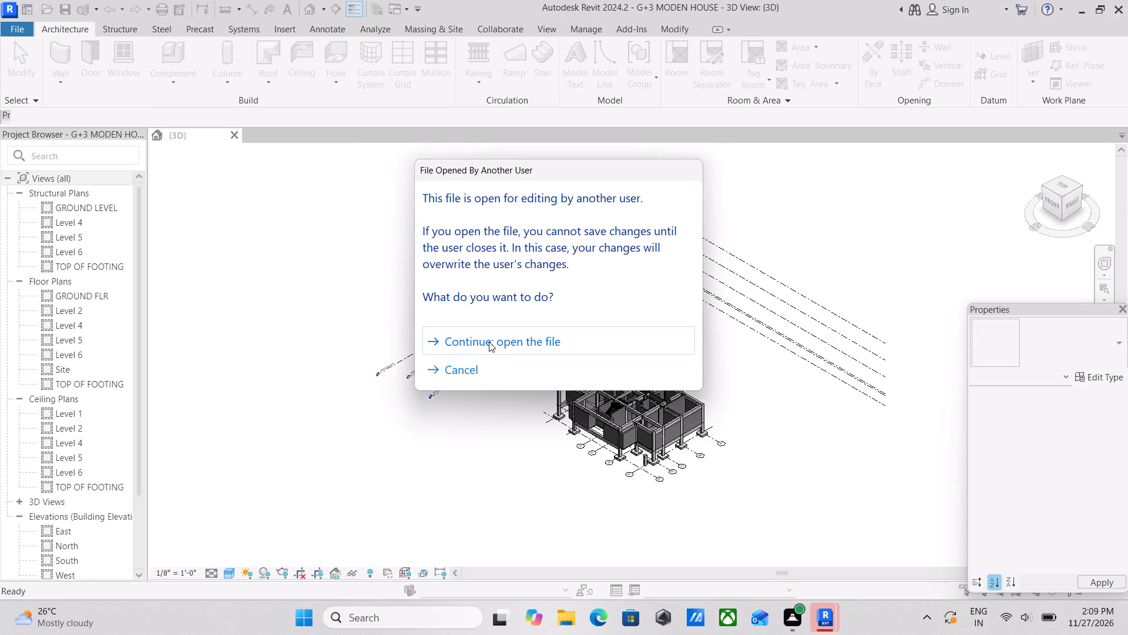
{"action": "left_click", "coordinate": [489, 342]}
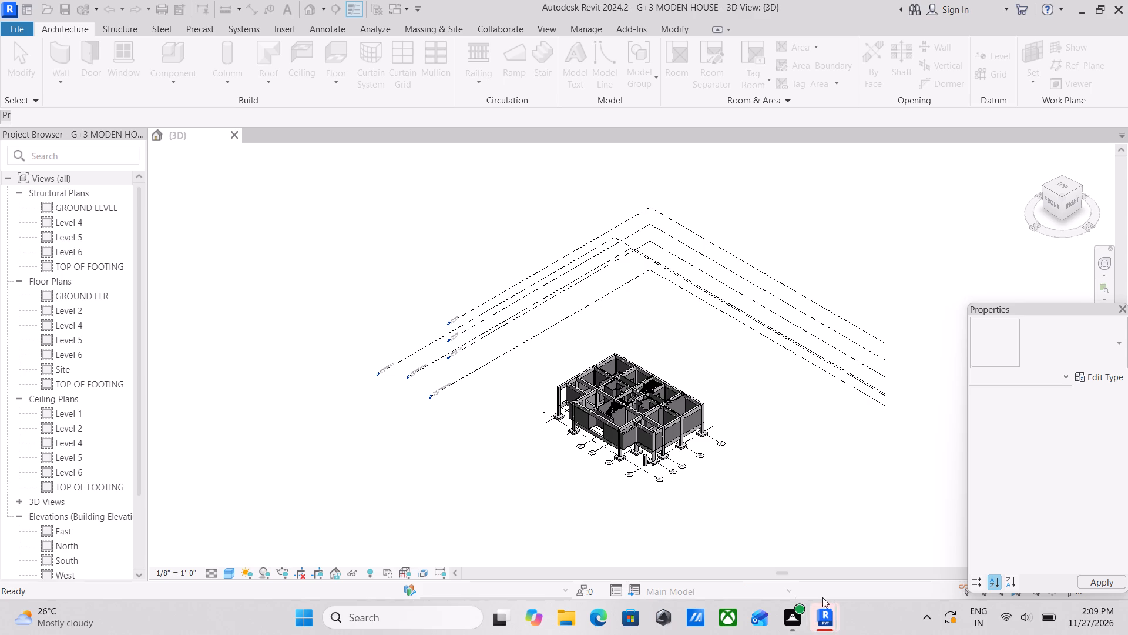
Try to close the first duplicate instance, and answer its file-in-use question by continuing to open the file.
{"action": "double_click", "coordinate": [735, 491]}
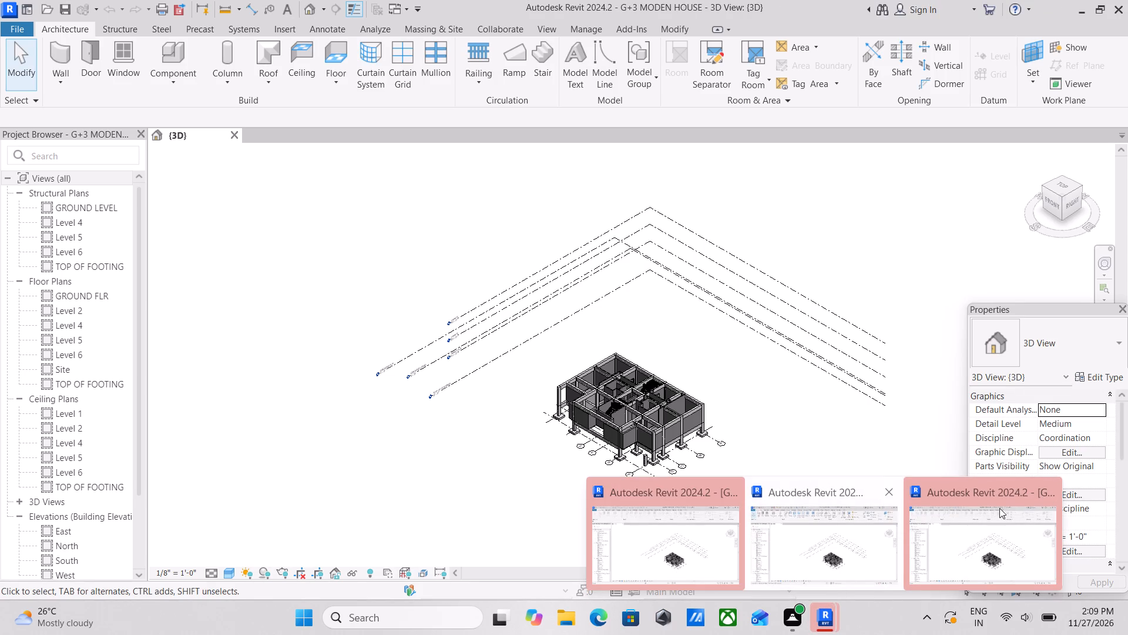
{"action": "left_click", "coordinate": [699, 541]}
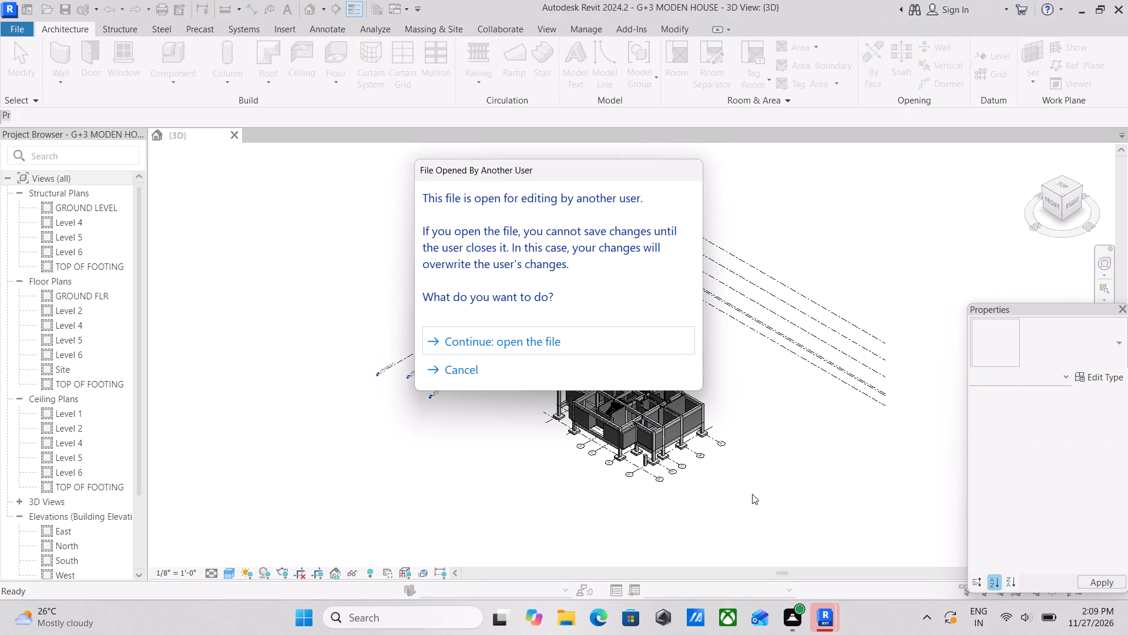
{"action": "double_click", "coordinate": [495, 340]}
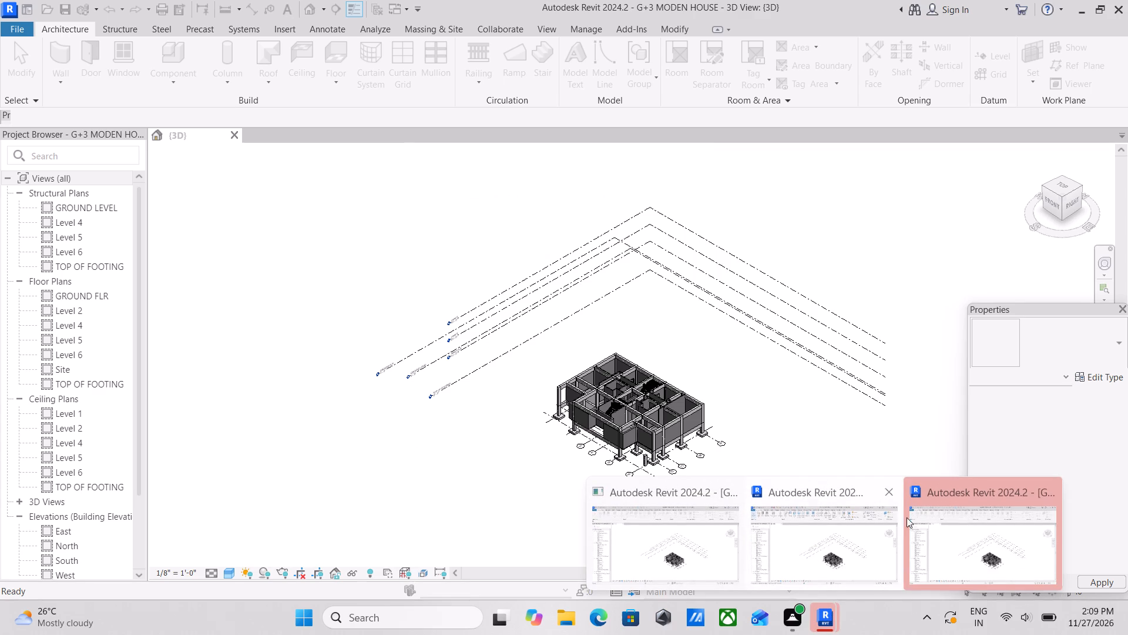
Cancel opening the file already open by another user in the last duplicate G+3 MODEN HOUSE instance.
{"action": "double_click", "coordinate": [1053, 487]}
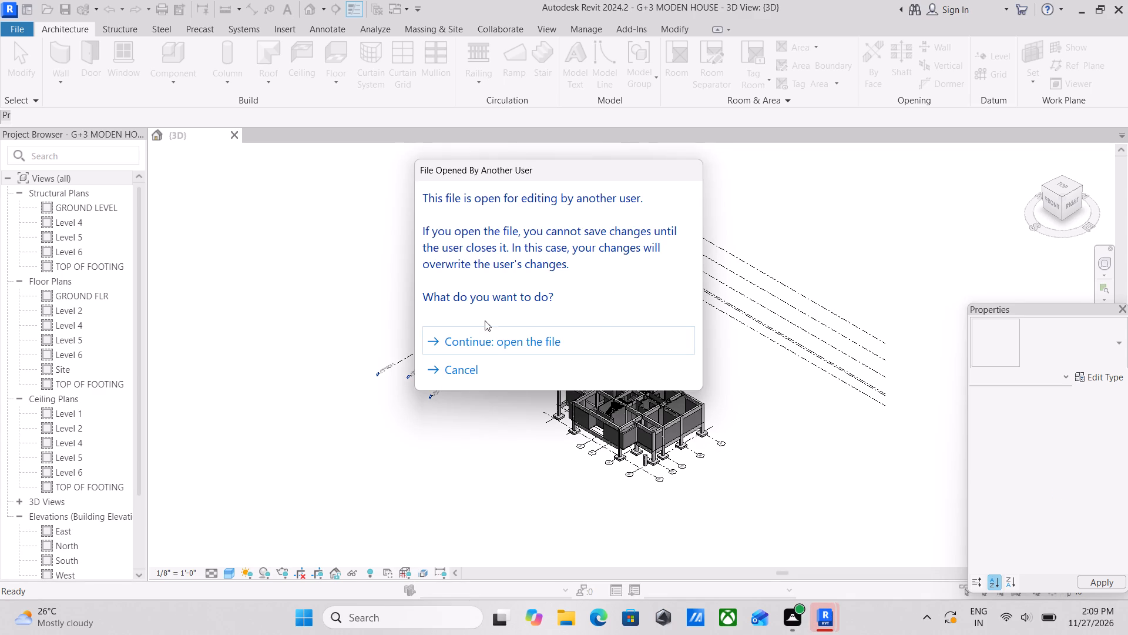
{"action": "left_click", "coordinate": [442, 366]}
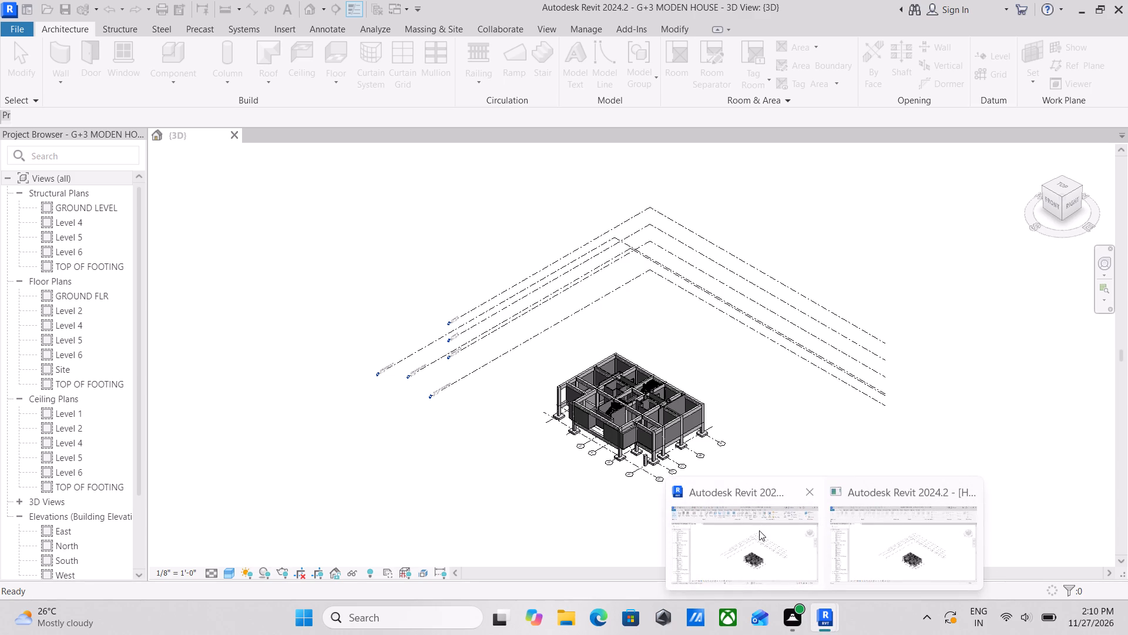
Switch to the Revit instance with the G+3 MODEN HOUSE 3D view fully loaded.
{"action": "left_click", "coordinate": [771, 520]}
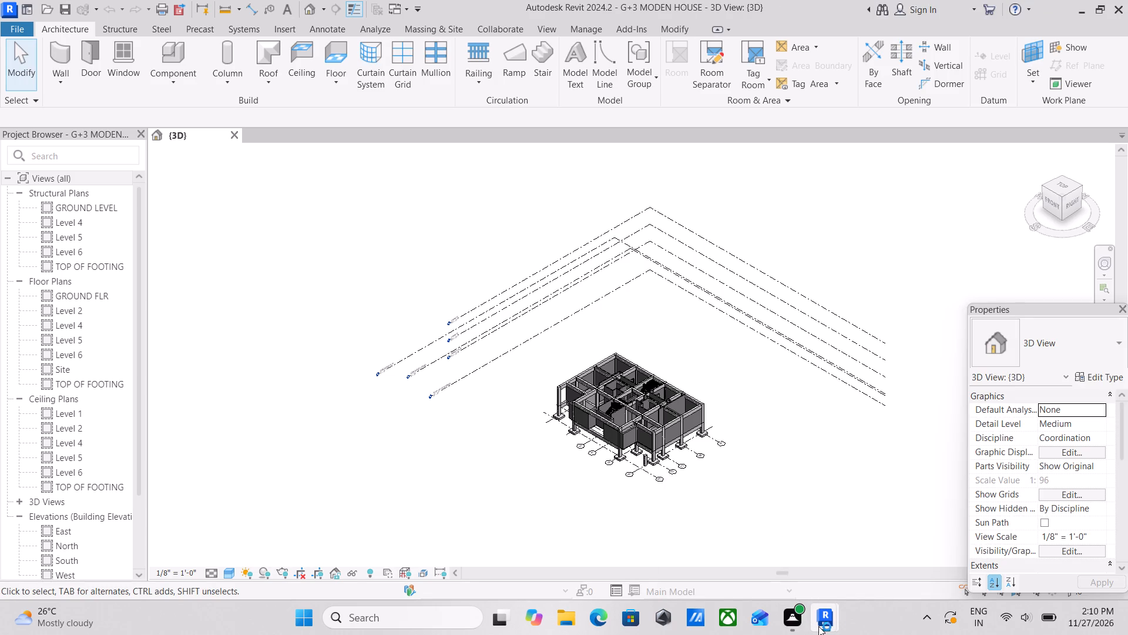
{"action": "left_click", "coordinate": [818, 542]}
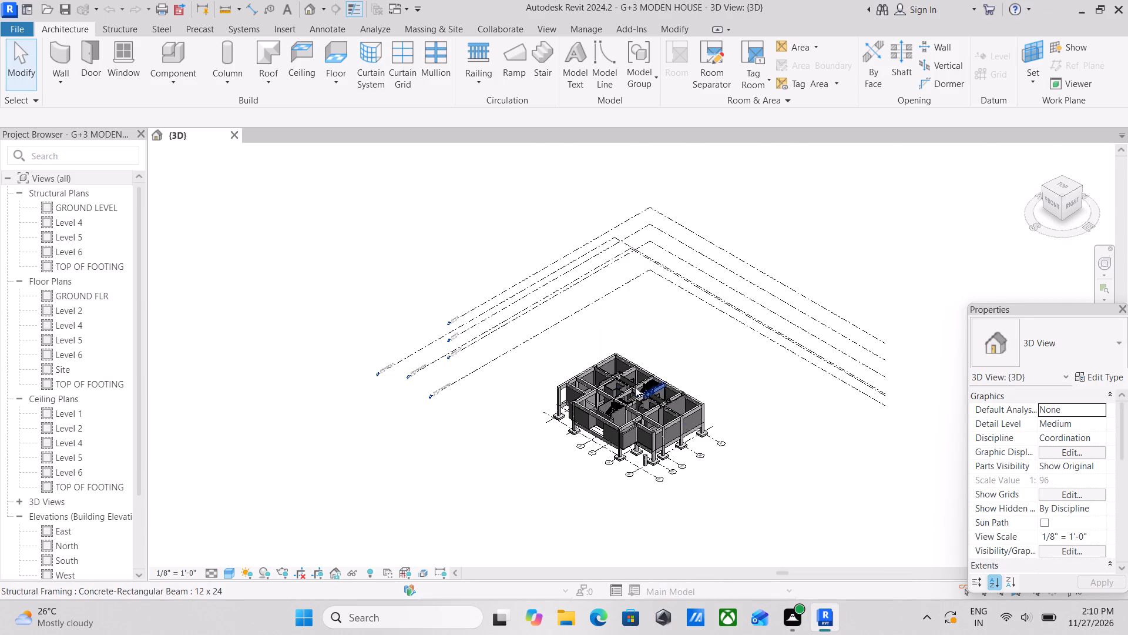
Examine the ground-floor walls, beams, columns and stairs of the 3D model from the front-right corner.
{"action": "scroll", "coordinate": [633, 388], "scroll_direction": "up", "scroll_amount": 5}
{"action": "scroll", "coordinate": [641, 453], "scroll_direction": "up", "scroll_amount": 3}
{"action": "scroll", "coordinate": [901, 501], "scroll_direction": "up", "scroll_amount": 2}
{"action": "scroll", "coordinate": [568, 377], "scroll_direction": "up", "scroll_amount": 2}
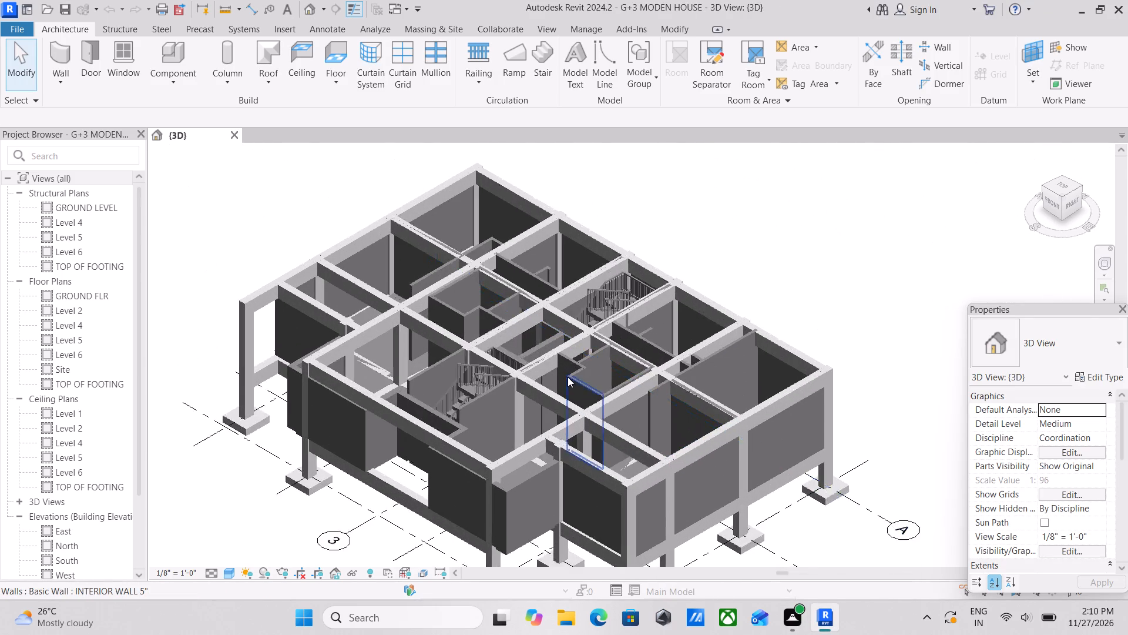
{"action": "scroll", "coordinate": [482, 362], "scroll_direction": "up", "scroll_amount": 1}
{"action": "middle_click_drag", "start_coordinate": [482, 362], "coordinate": [550, 412]}
{"action": "left_click", "coordinate": [1059, 199]}
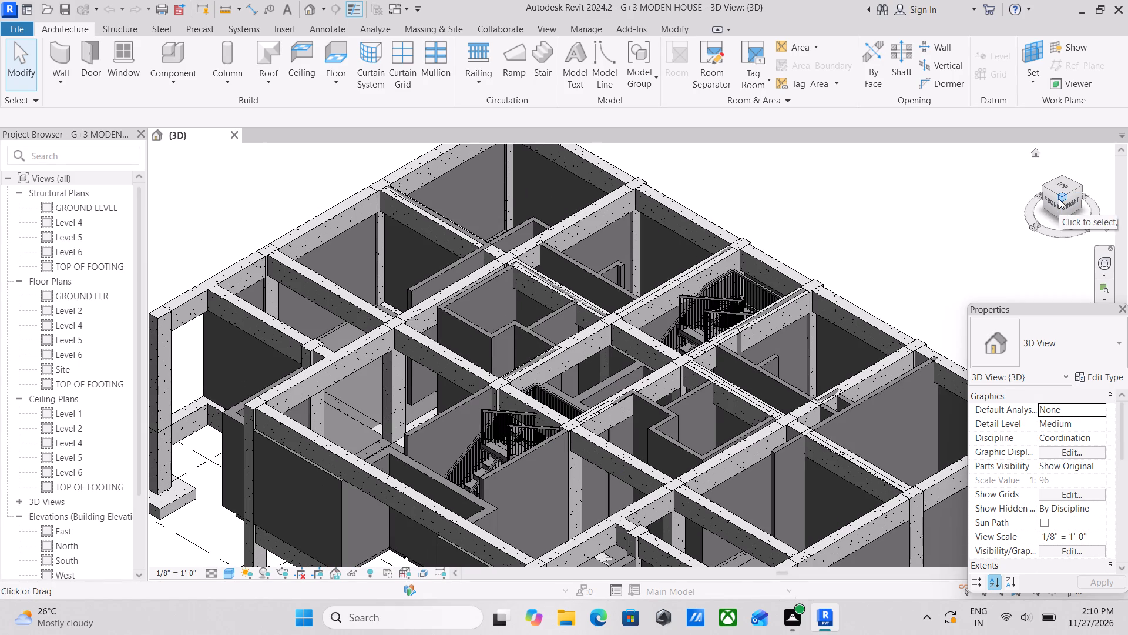
{"action": "scroll", "coordinate": [679, 263], "scroll_direction": "up", "scroll_amount": 4}
{"action": "scroll", "coordinate": [660, 332], "scroll_direction": "up", "scroll_amount": 5}
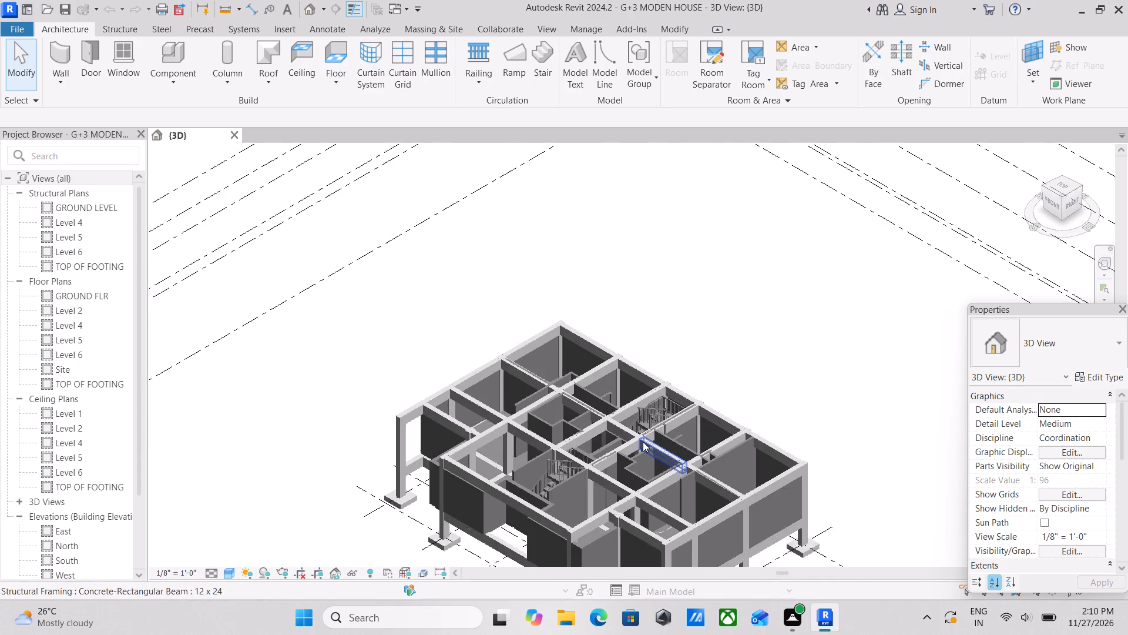
{"action": "scroll", "coordinate": [643, 442], "scroll_direction": "up", "scroll_amount": 3}
{"action": "middle_click_drag", "start_coordinate": [643, 442], "coordinate": [666, 329]}
{"action": "middle_click_drag", "start_coordinate": [522, 412], "coordinate": [592, 345]}
{"action": "scroll", "coordinate": [600, 348], "scroll_direction": "up", "scroll_amount": 2}
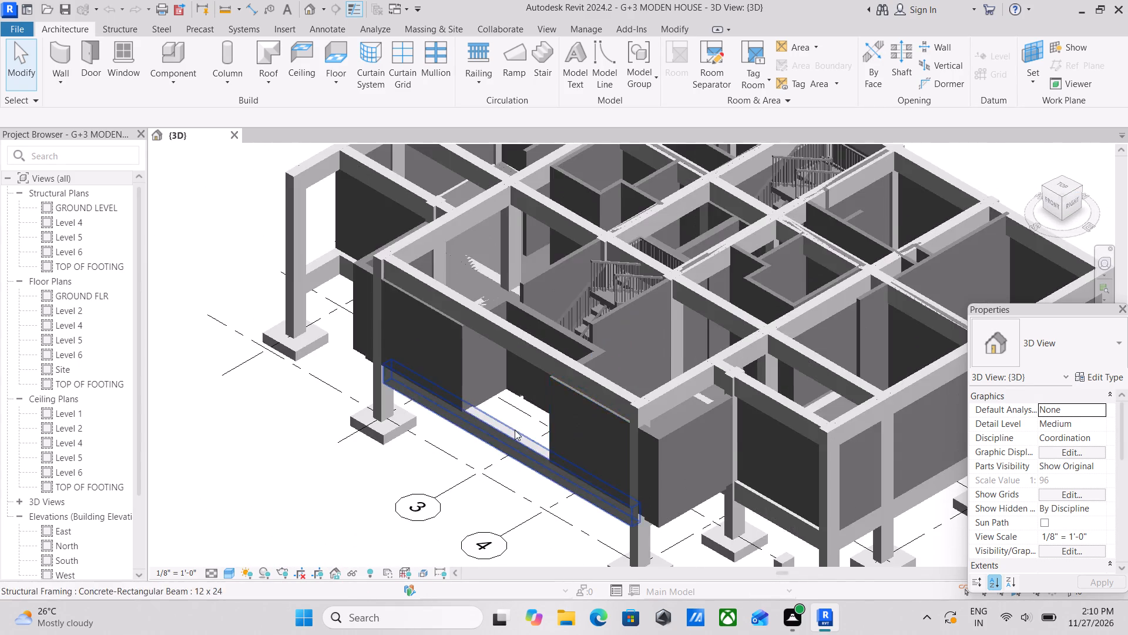
{"action": "middle_click_drag", "start_coordinate": [526, 444], "coordinate": [576, 500]}
{"action": "scroll", "coordinate": [392, 287], "scroll_direction": "down", "scroll_amount": 3}
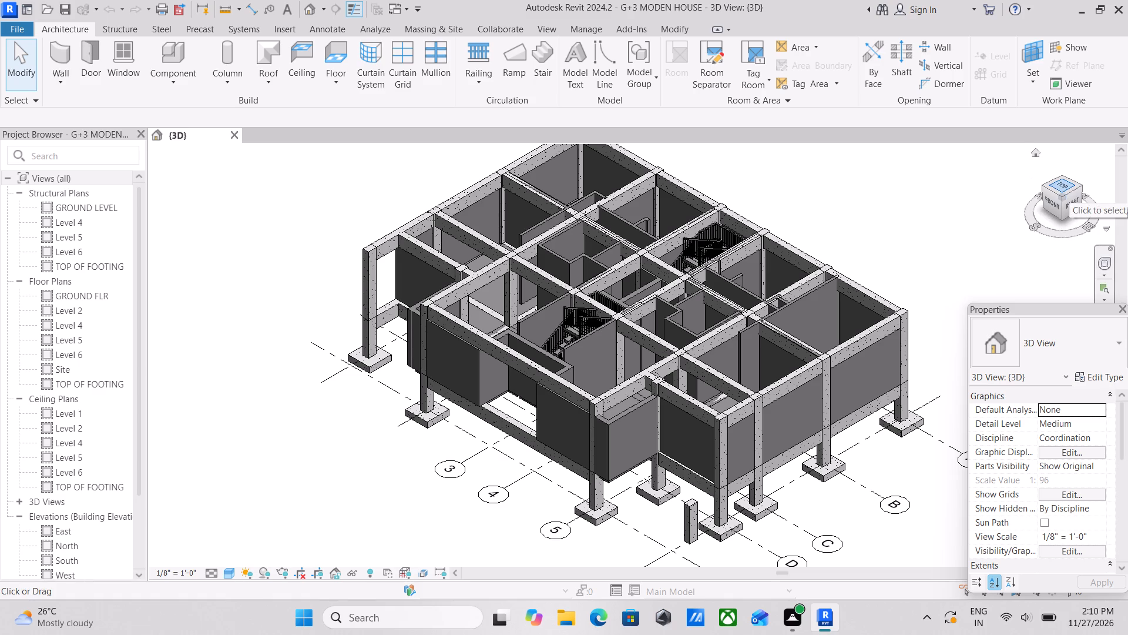
Examine the wall, stair and grid layout of the 3D model from the top.
{"action": "left_click", "coordinate": [1069, 187]}
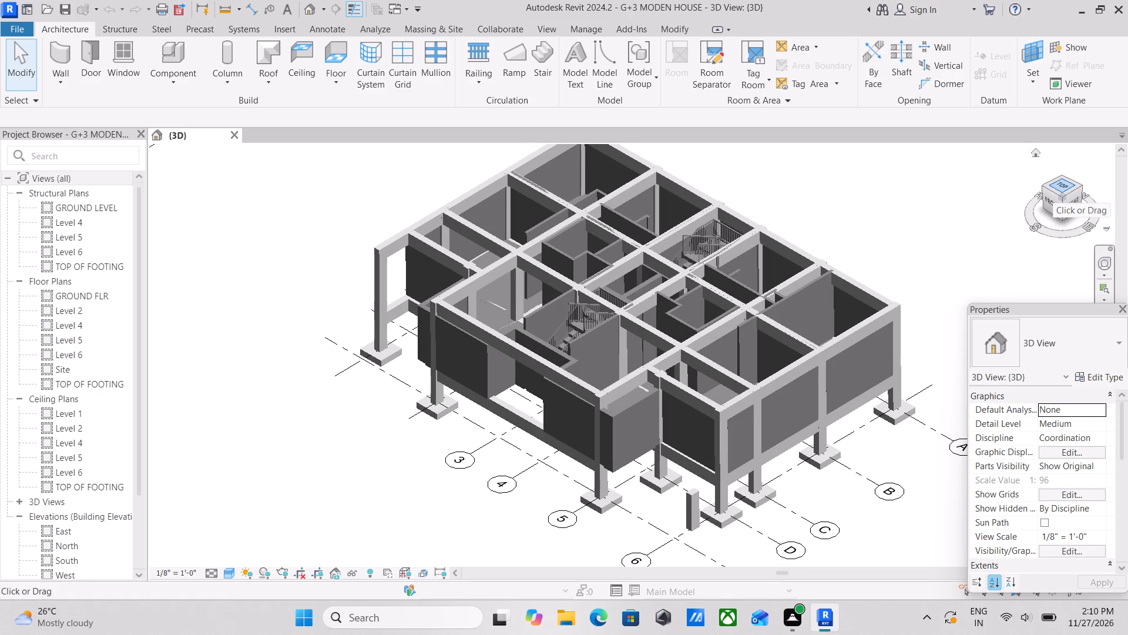
{"action": "scroll", "coordinate": [593, 284], "scroll_direction": "up", "scroll_amount": 3}
{"action": "scroll", "coordinate": [623, 441], "scroll_direction": "up", "scroll_amount": 2}
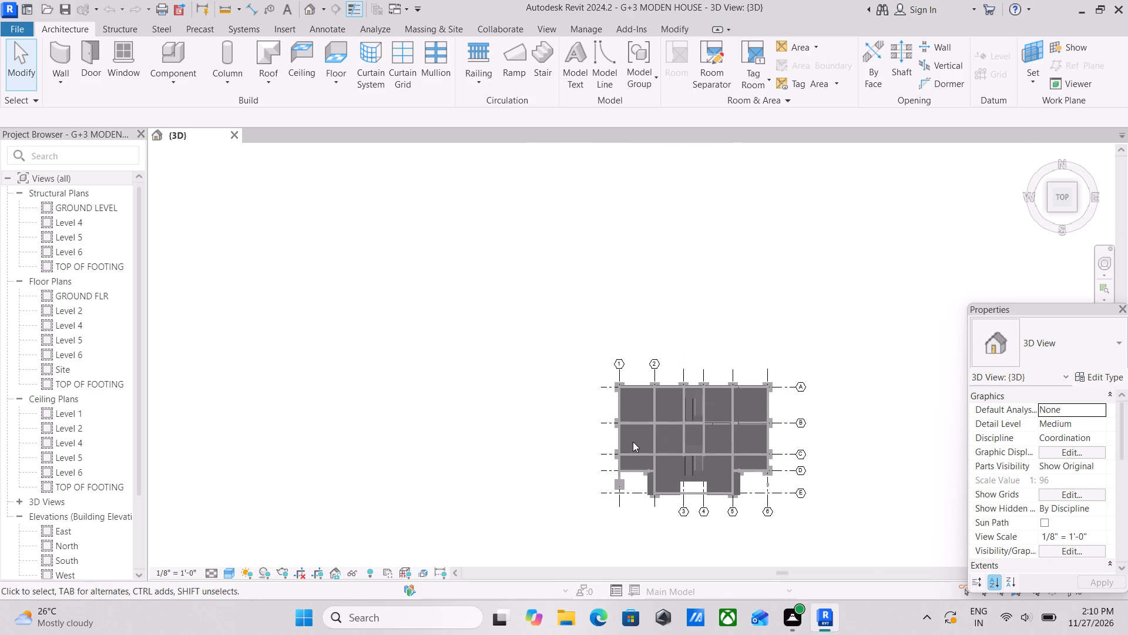
{"action": "scroll", "coordinate": [633, 442], "scroll_direction": "up", "scroll_amount": 2}
{"action": "scroll", "coordinate": [109, 237], "scroll_direction": "up", "scroll_amount": 2}
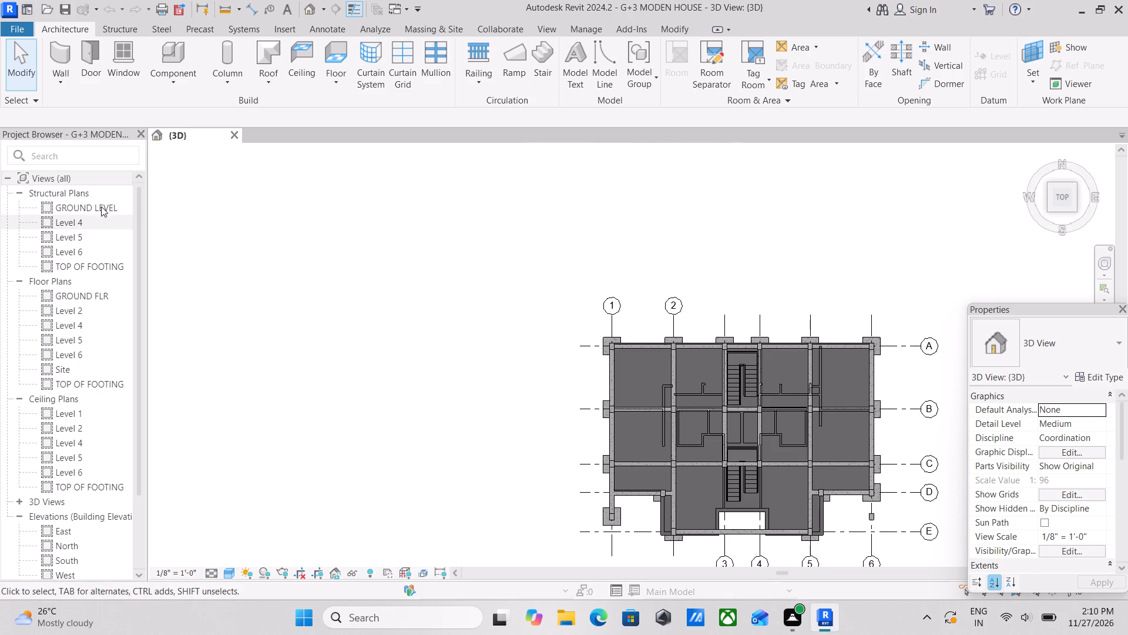
{"action": "scroll", "coordinate": [675, 350], "scroll_direction": "up", "scroll_amount": 1}
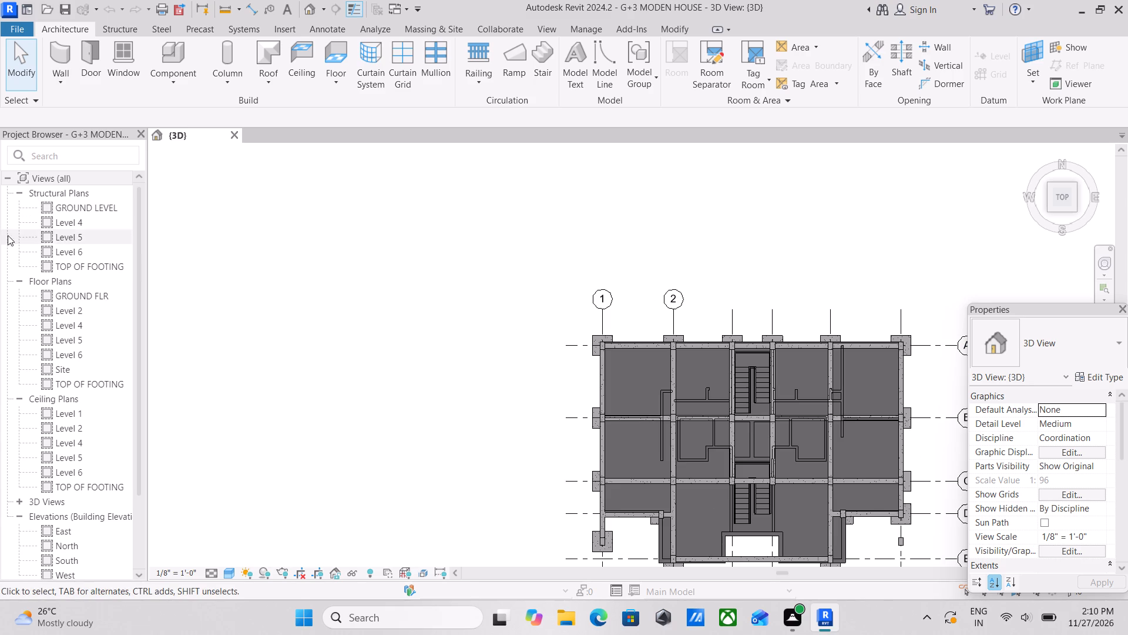
Open the GROUND LEVEL structural plan and set its visual style to Shaded.
{"action": "double_click", "coordinate": [101, 205]}
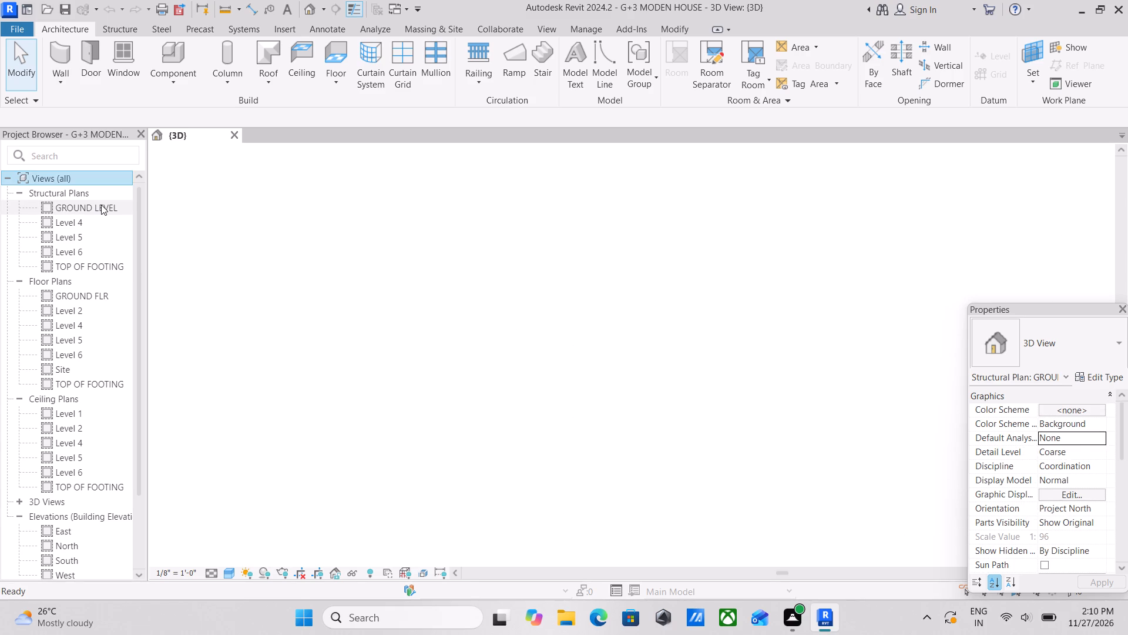
{"action": "scroll", "coordinate": [611, 385], "scroll_direction": "up", "scroll_amount": 3}
{"action": "scroll", "coordinate": [656, 424], "scroll_direction": "up", "scroll_amount": 1}
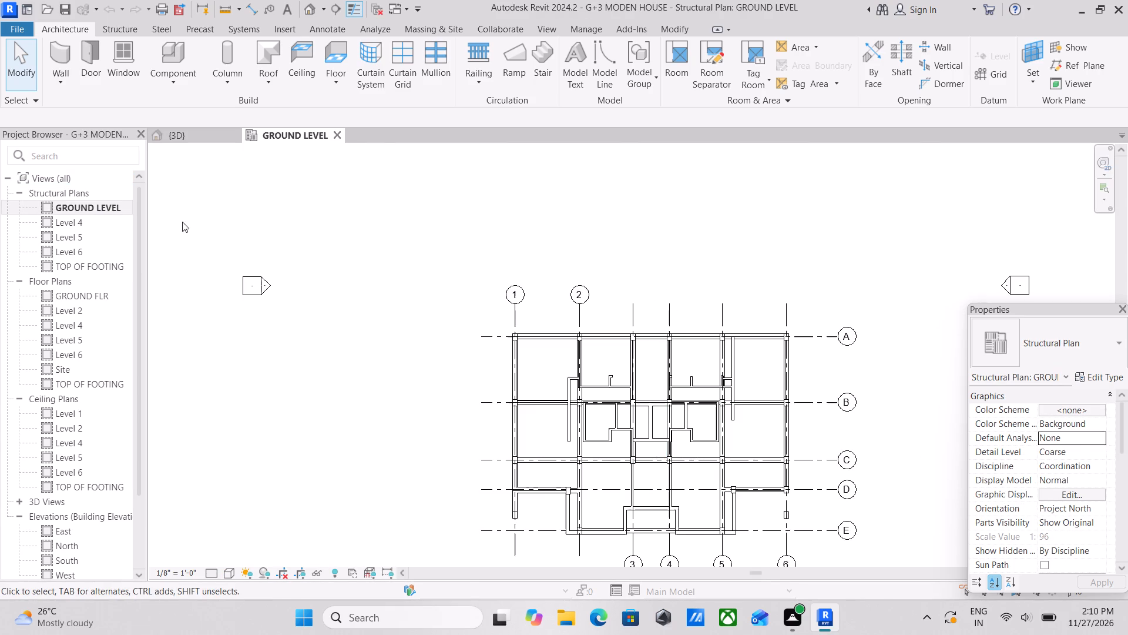
{"action": "left_click", "coordinate": [227, 579]}
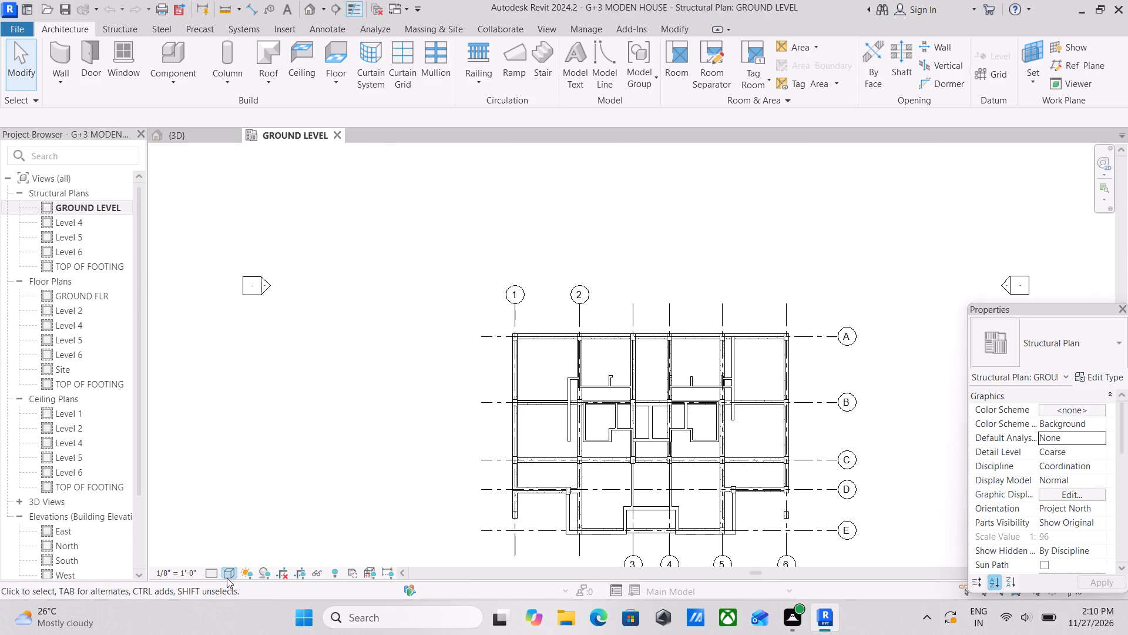
{"action": "left_click", "coordinate": [227, 578]}
{"action": "left_click", "coordinate": [240, 511]}
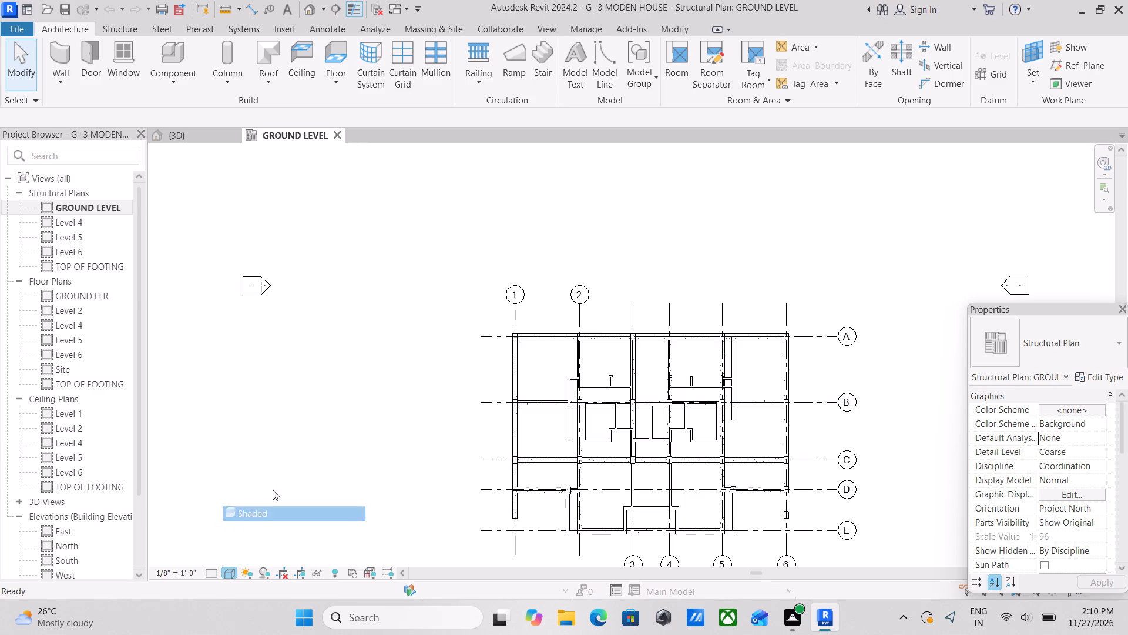
Examine the wall and beam layout of the GROUND LEVEL plan across grids 1 to 6 and A to D.
{"action": "scroll", "coordinate": [654, 395], "scroll_direction": "up", "scroll_amount": 4}
{"action": "scroll", "coordinate": [622, 326], "scroll_direction": "up", "scroll_amount": 2}
{"action": "middle_click_drag", "start_coordinate": [624, 326], "coordinate": [493, 339]}
{"action": "middle_click_drag", "start_coordinate": [719, 326], "coordinate": [599, 325]}
{"action": "middle_click_drag", "start_coordinate": [558, 405], "coordinate": [675, 367]}
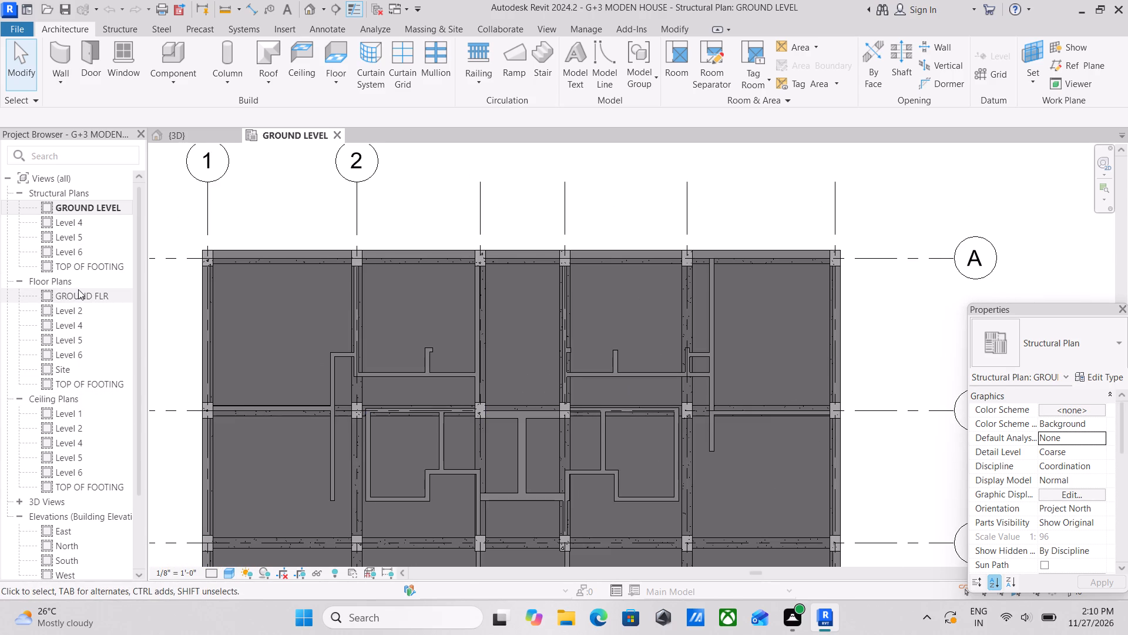
{"action": "scroll", "coordinate": [512, 344], "scroll_direction": "down", "scroll_amount": 2}
{"action": "middle_click_drag", "start_coordinate": [457, 387], "coordinate": [531, 327]}
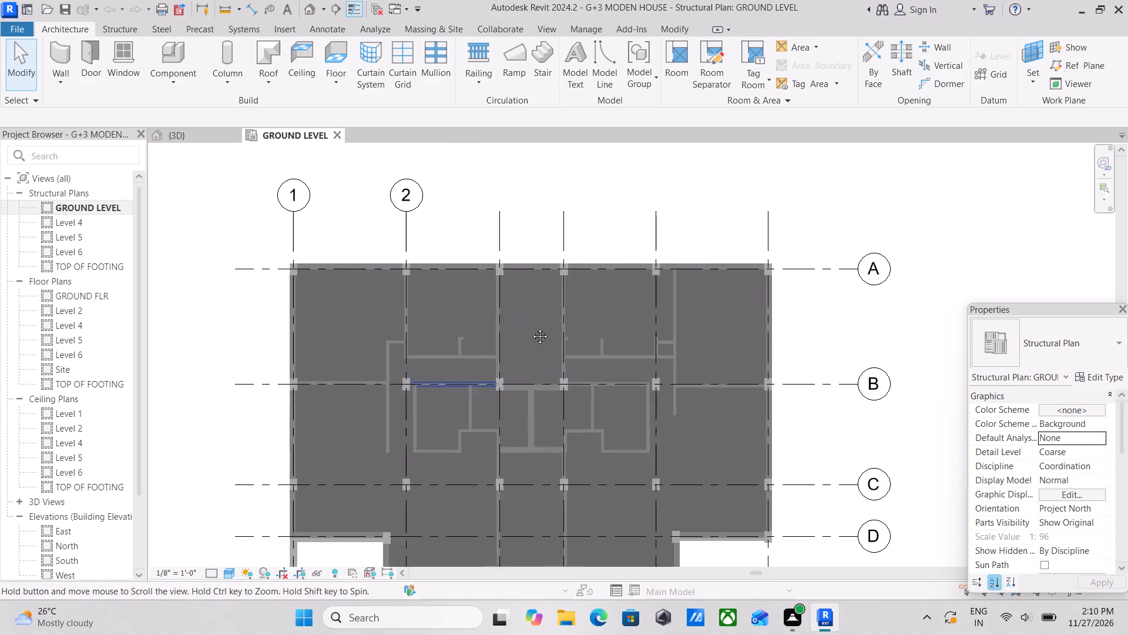
{"action": "middle_click_drag", "start_coordinate": [531, 327], "coordinate": [534, 323]}
{"action": "scroll", "coordinate": [534, 323], "scroll_direction": "down", "scroll_amount": 1}
{"action": "middle_click_drag", "start_coordinate": [605, 382], "coordinate": [615, 411]}
{"action": "scroll", "coordinate": [801, 399], "scroll_direction": "up", "scroll_amount": 2}
{"action": "middle_click_drag", "start_coordinate": [801, 381], "coordinate": [802, 393]}
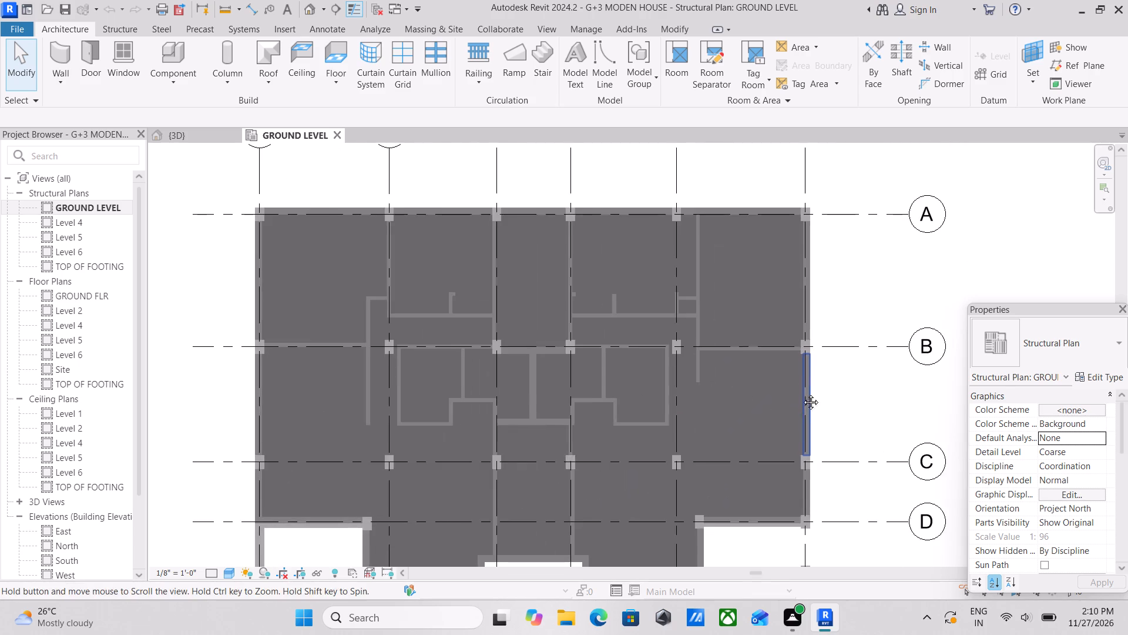
{"action": "middle_click_drag", "start_coordinate": [802, 393], "coordinate": [804, 403]}
{"action": "middle_click_drag", "start_coordinate": [683, 352], "coordinate": [719, 408]}
{"action": "scroll", "coordinate": [615, 356], "scroll_direction": "up", "scroll_amount": 1}
{"action": "middle_click_drag", "start_coordinate": [615, 356], "coordinate": [670, 393]}
{"action": "scroll", "coordinate": [375, 364], "scroll_direction": "up", "scroll_amount": 2}
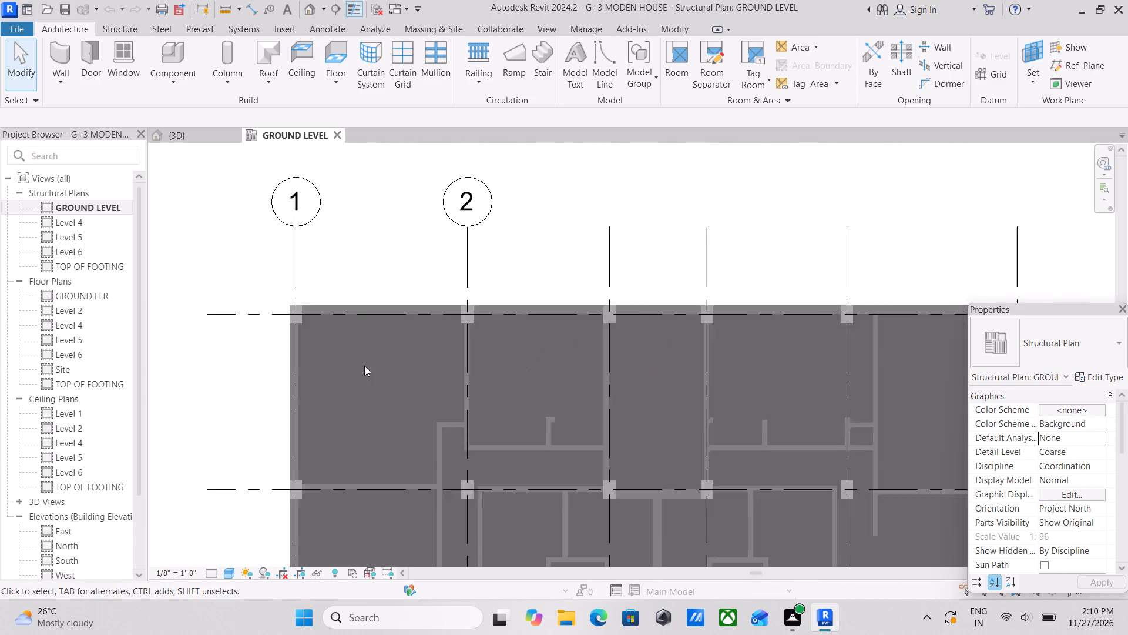
{"action": "scroll", "coordinate": [364, 366], "scroll_direction": "down", "scroll_amount": 1}
{"action": "middle_click_drag", "start_coordinate": [364, 366], "coordinate": [429, 325]}
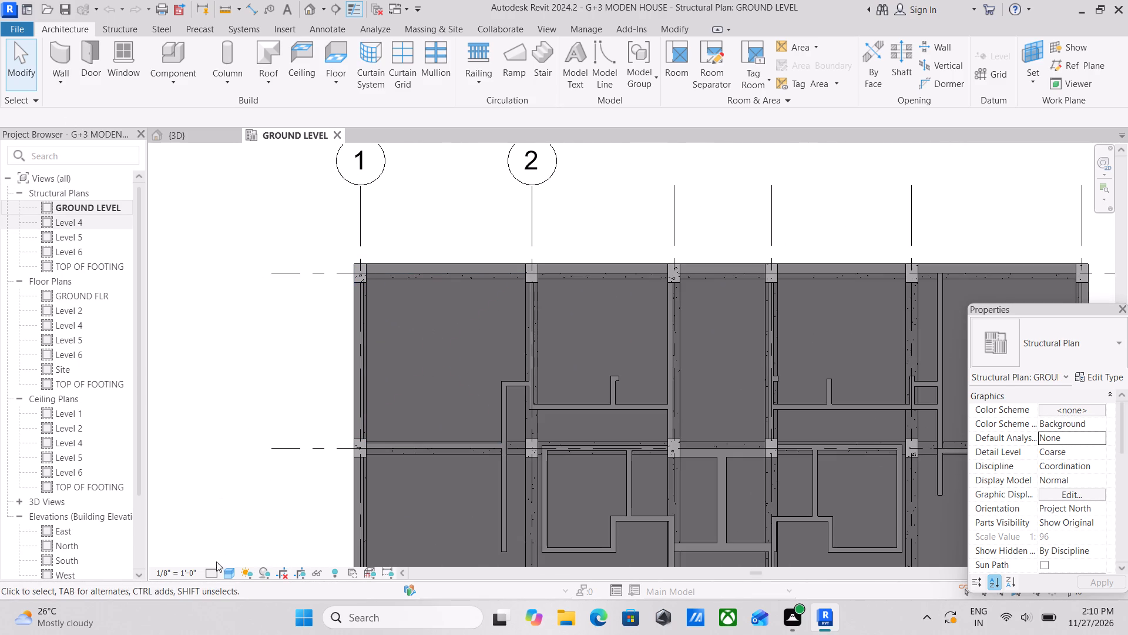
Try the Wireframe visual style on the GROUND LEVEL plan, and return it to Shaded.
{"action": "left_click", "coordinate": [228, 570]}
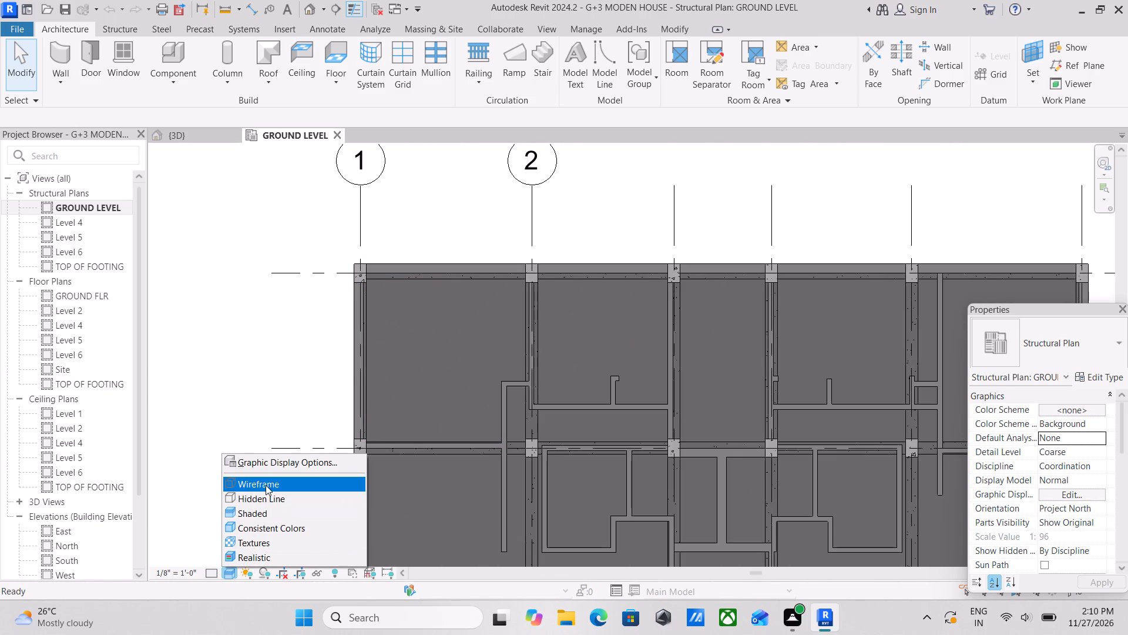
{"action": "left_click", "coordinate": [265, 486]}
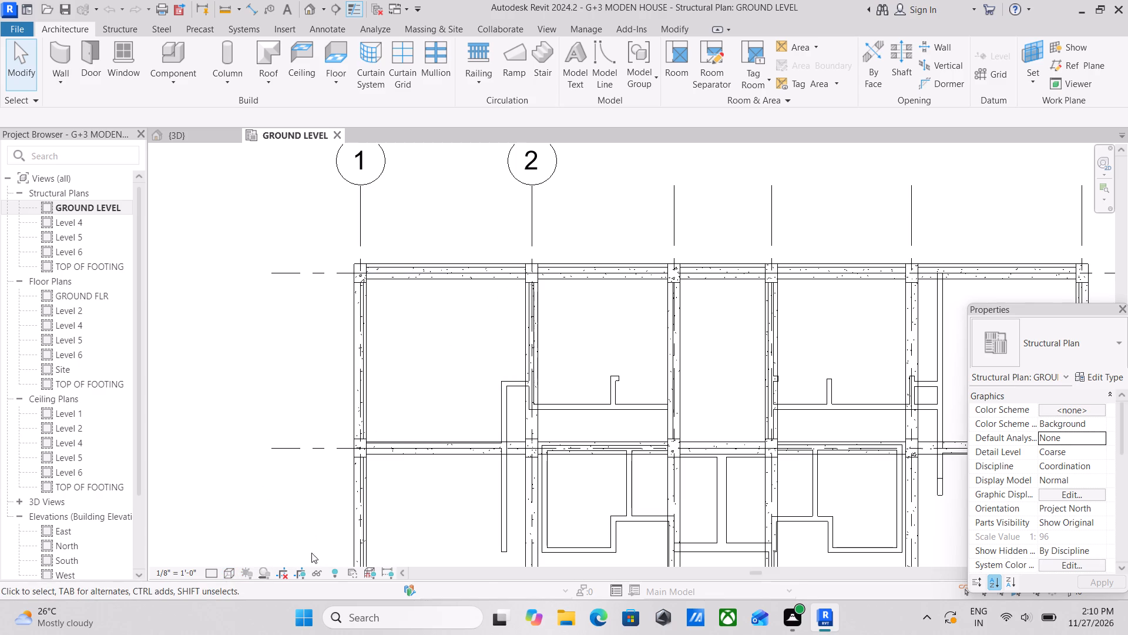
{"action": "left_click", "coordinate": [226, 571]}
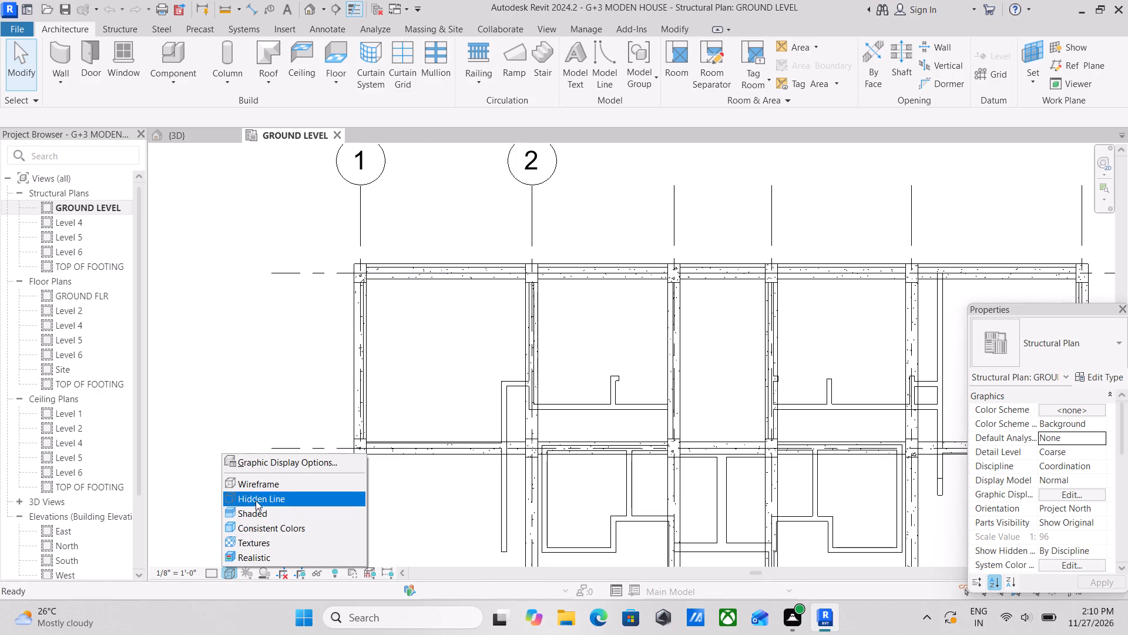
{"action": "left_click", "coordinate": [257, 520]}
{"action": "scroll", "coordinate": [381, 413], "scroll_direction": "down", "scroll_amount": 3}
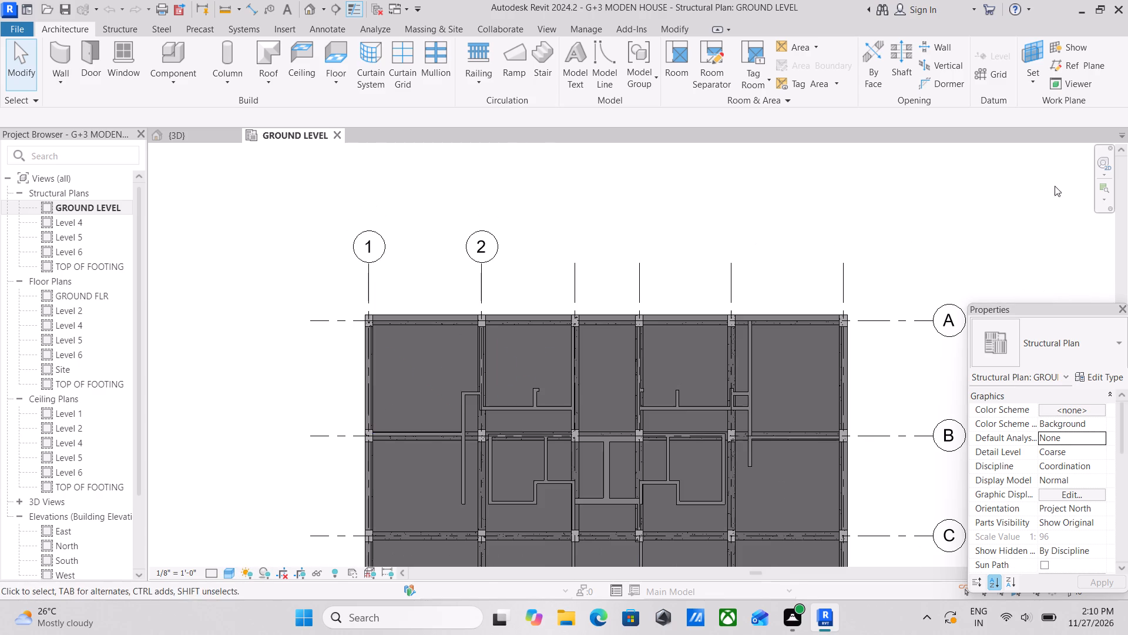
Return to the 3D view and examine the exterior walls, beams and stairs from the front-right corner.
{"action": "left_click", "coordinate": [165, 134]}
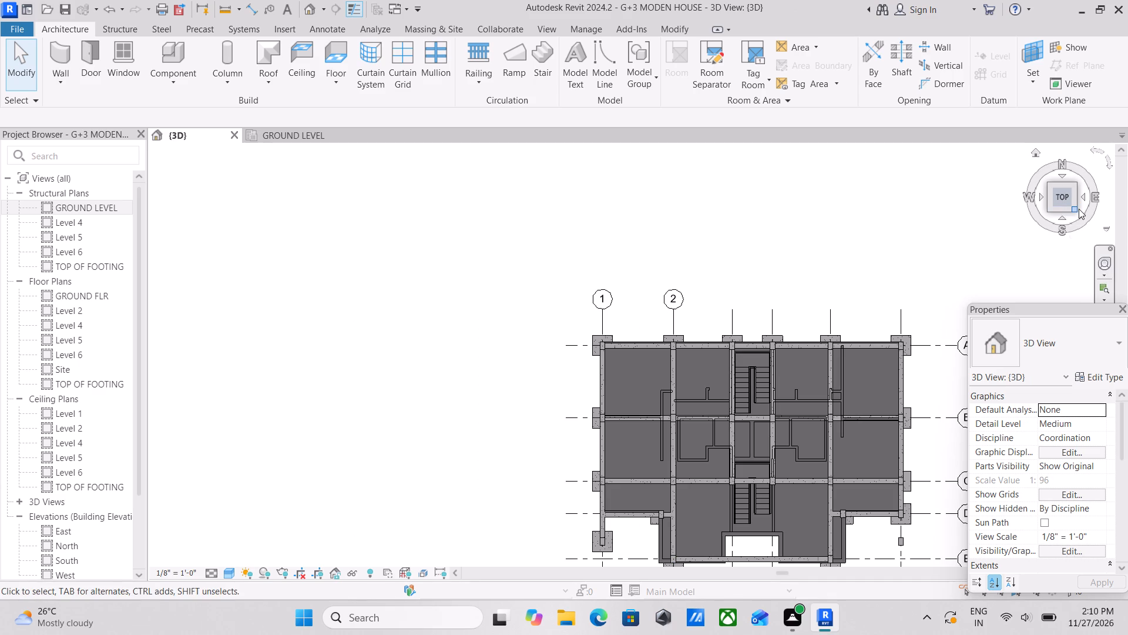
{"action": "left_click", "coordinate": [1076, 209]}
{"action": "scroll", "coordinate": [879, 429], "scroll_direction": "up", "scroll_amount": 2}
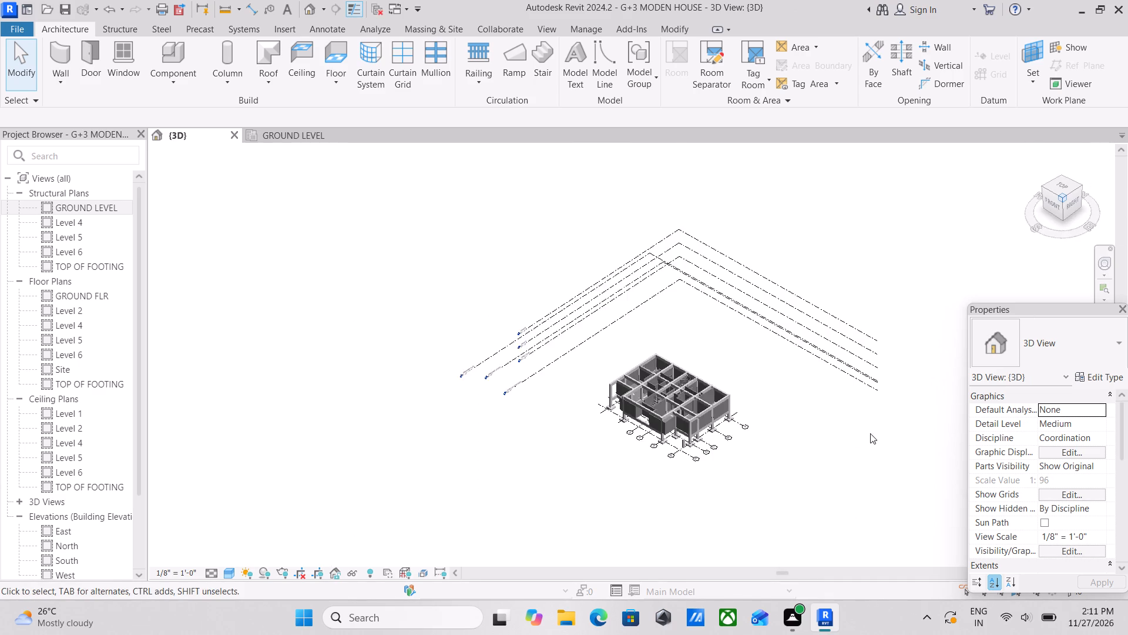
{"action": "scroll", "coordinate": [870, 433], "scroll_direction": "up", "scroll_amount": 2}
{"action": "scroll", "coordinate": [627, 458], "scroll_direction": "up", "scroll_amount": 11}
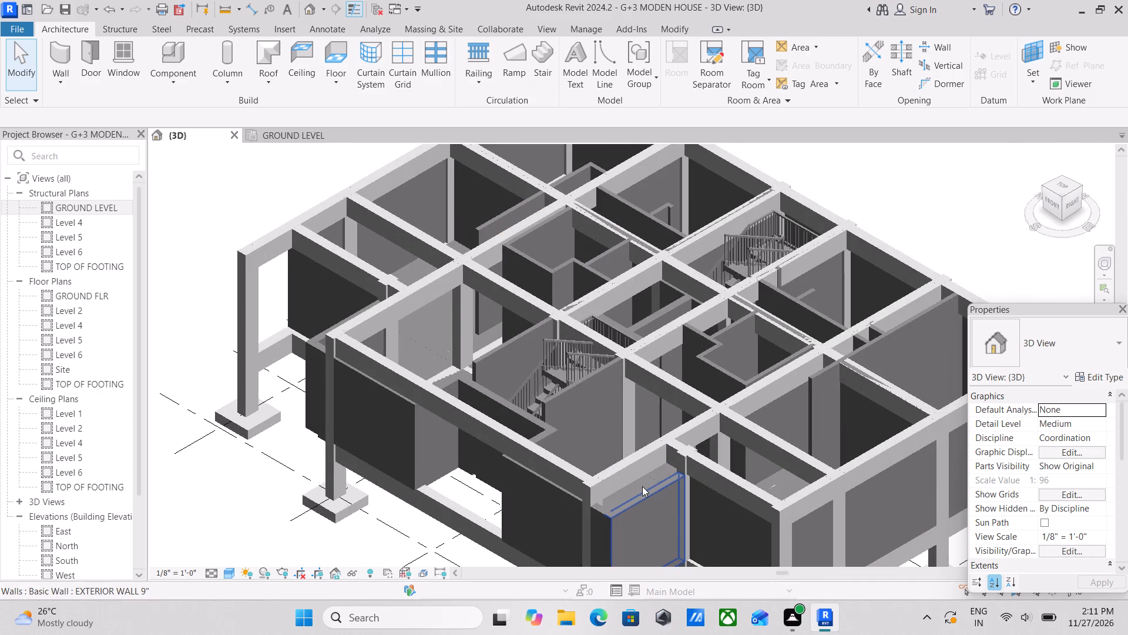
{"action": "scroll", "coordinate": [642, 484], "scroll_direction": "up", "scroll_amount": 2}
{"action": "middle_click_drag", "start_coordinate": [642, 476], "coordinate": [685, 416]}
{"action": "middle_click_drag", "start_coordinate": [670, 436], "coordinate": [680, 412]}
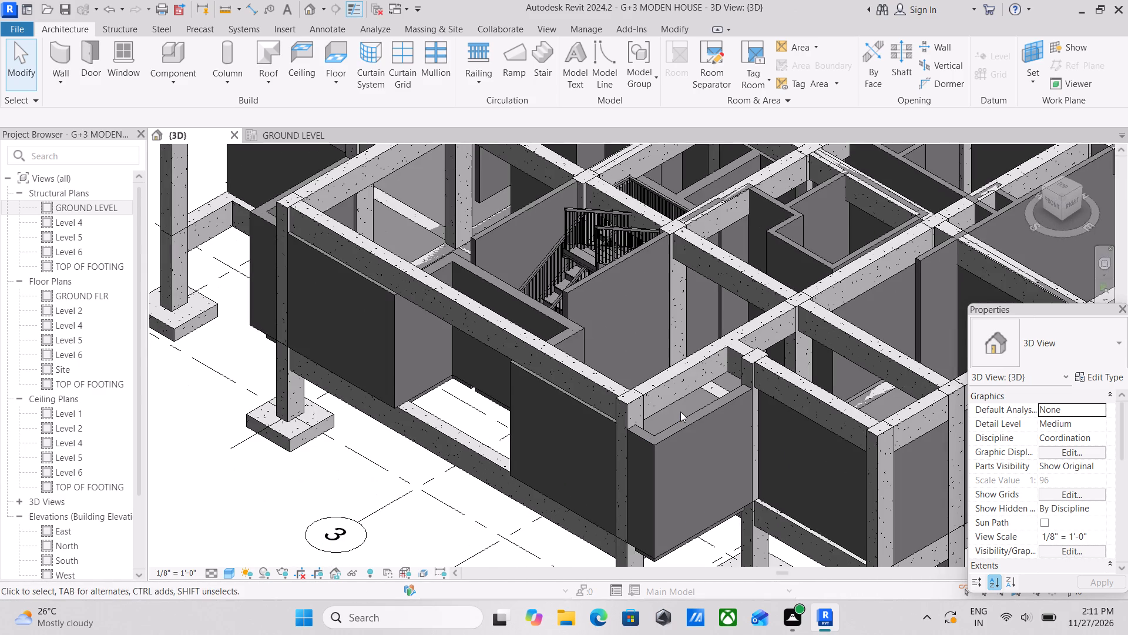
{"action": "scroll", "coordinate": [680, 412], "scroll_direction": "down", "scroll_amount": 3}
{"action": "middle_click_drag", "start_coordinate": [774, 423], "coordinate": [724, 343]}
{"action": "middle_click_drag", "start_coordinate": [724, 343], "coordinate": [758, 363]}
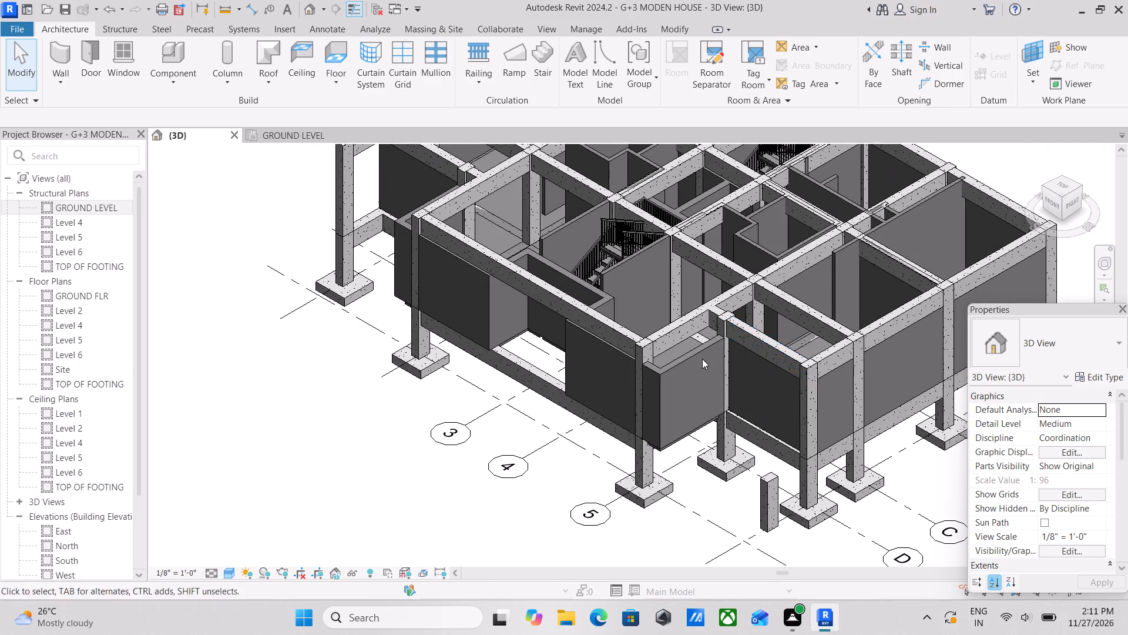
{"action": "middle_click_drag", "start_coordinate": [687, 357], "coordinate": [726, 388]}
{"action": "middle_click_drag", "start_coordinate": [693, 372], "coordinate": [713, 402]}
{"action": "middle_click_drag", "start_coordinate": [568, 352], "coordinate": [605, 405]}
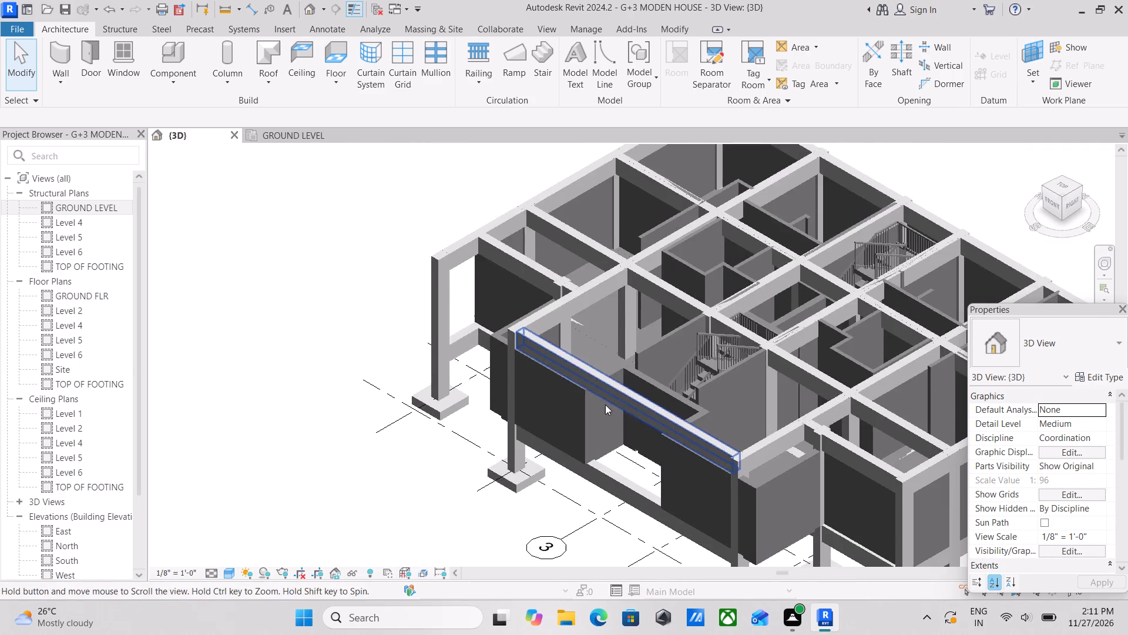
{"action": "scroll", "coordinate": [542, 362], "scroll_direction": "up", "scroll_amount": 2}
{"action": "scroll", "coordinate": [488, 363], "scroll_direction": "up", "scroll_amount": 1}
{"action": "middle_click_drag", "start_coordinate": [488, 363], "coordinate": [489, 376]}
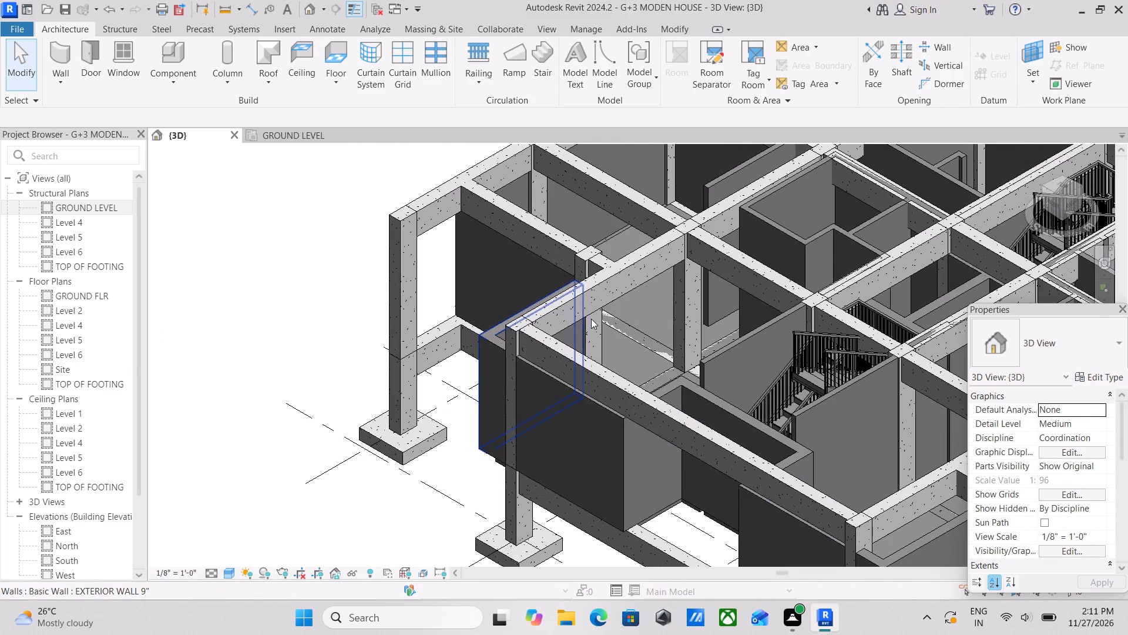
{"action": "middle_click_drag", "start_coordinate": [654, 358], "coordinate": [579, 366]}
{"action": "scroll", "coordinate": [613, 355], "scroll_direction": "down", "scroll_amount": 5}
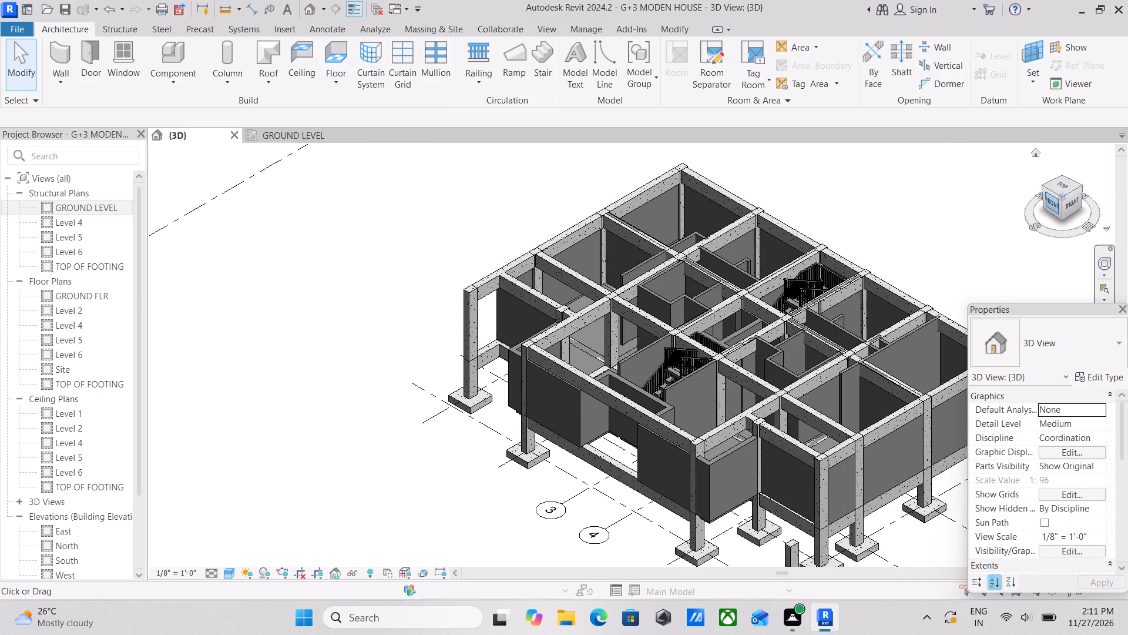
Turn the 3D view to the front and examine the level lines, grids 1 to 6, columns, beams and footings.
{"action": "left_click", "coordinate": [1050, 206]}
{"action": "scroll", "coordinate": [851, 308], "scroll_direction": "up", "scroll_amount": 1}
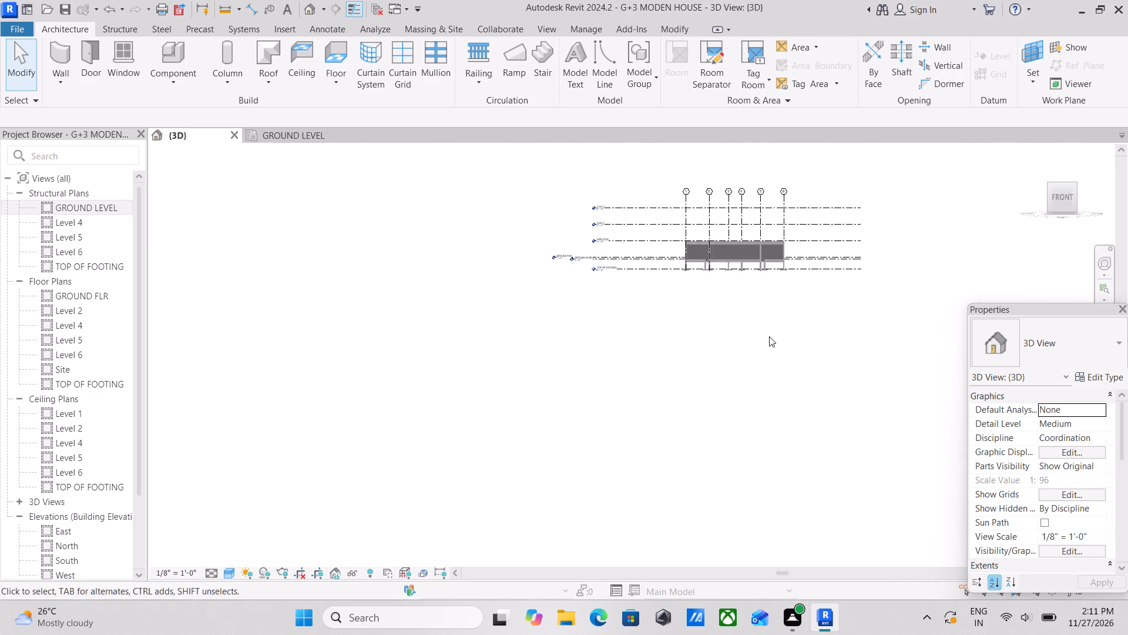
{"action": "scroll", "coordinate": [769, 336], "scroll_direction": "up", "scroll_amount": 2}
{"action": "scroll", "coordinate": [657, 416], "scroll_direction": "up", "scroll_amount": 4}
{"action": "scroll", "coordinate": [572, 432], "scroll_direction": "up", "scroll_amount": 4}
{"action": "middle_click_drag", "start_coordinate": [656, 302], "coordinate": [629, 346]}
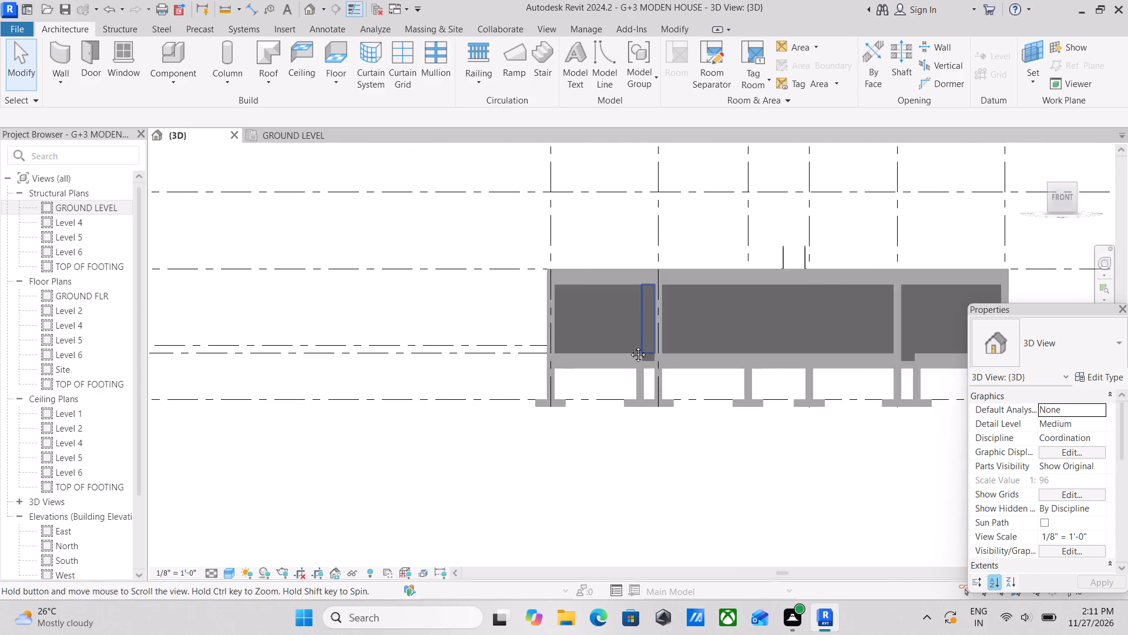
{"action": "middle_click_drag", "start_coordinate": [629, 346], "coordinate": [624, 349]}
{"action": "scroll", "coordinate": [477, 276], "scroll_direction": "down", "scroll_amount": 1}
{"action": "middle_click_drag", "start_coordinate": [477, 276], "coordinate": [481, 313]}
{"action": "scroll", "coordinate": [448, 279], "scroll_direction": "down", "scroll_amount": 1}
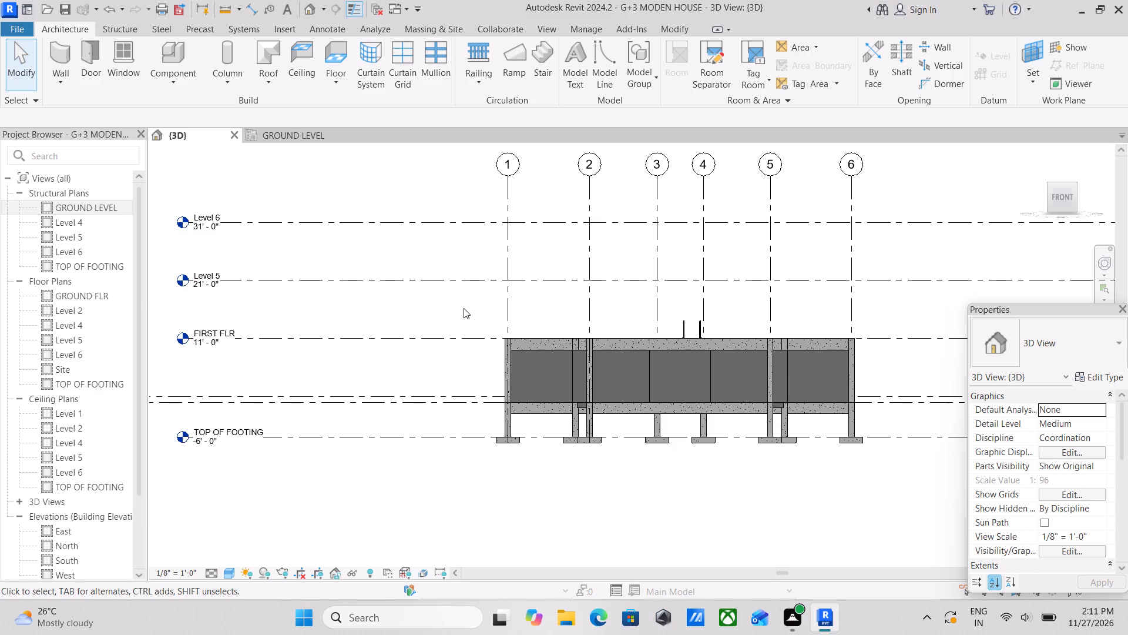
{"action": "scroll", "coordinate": [464, 308], "scroll_direction": "up", "scroll_amount": 2}
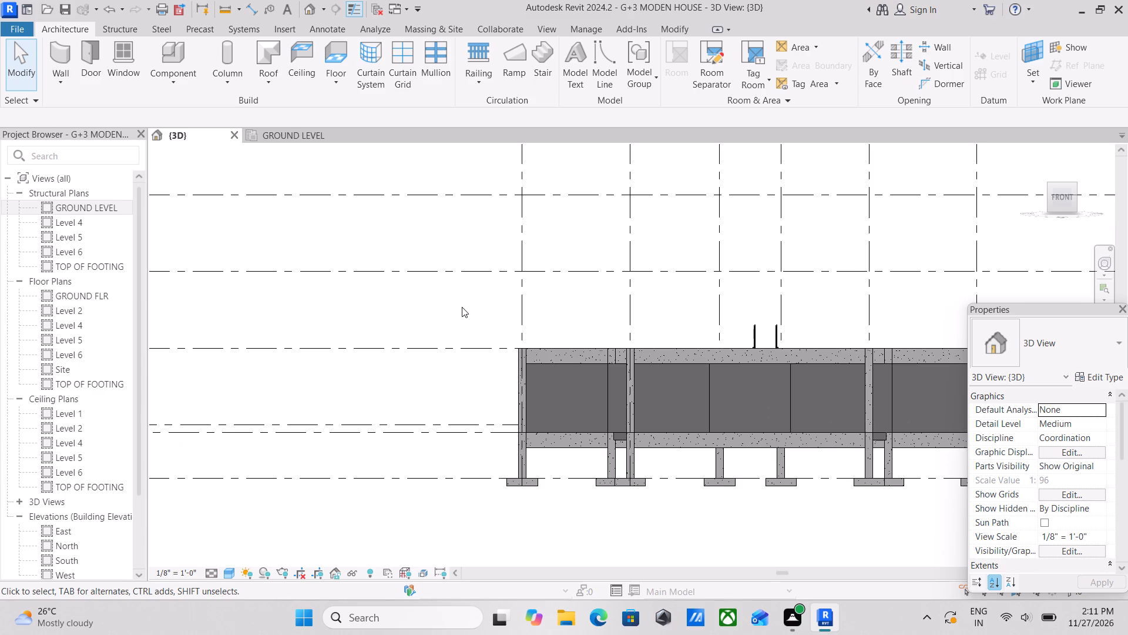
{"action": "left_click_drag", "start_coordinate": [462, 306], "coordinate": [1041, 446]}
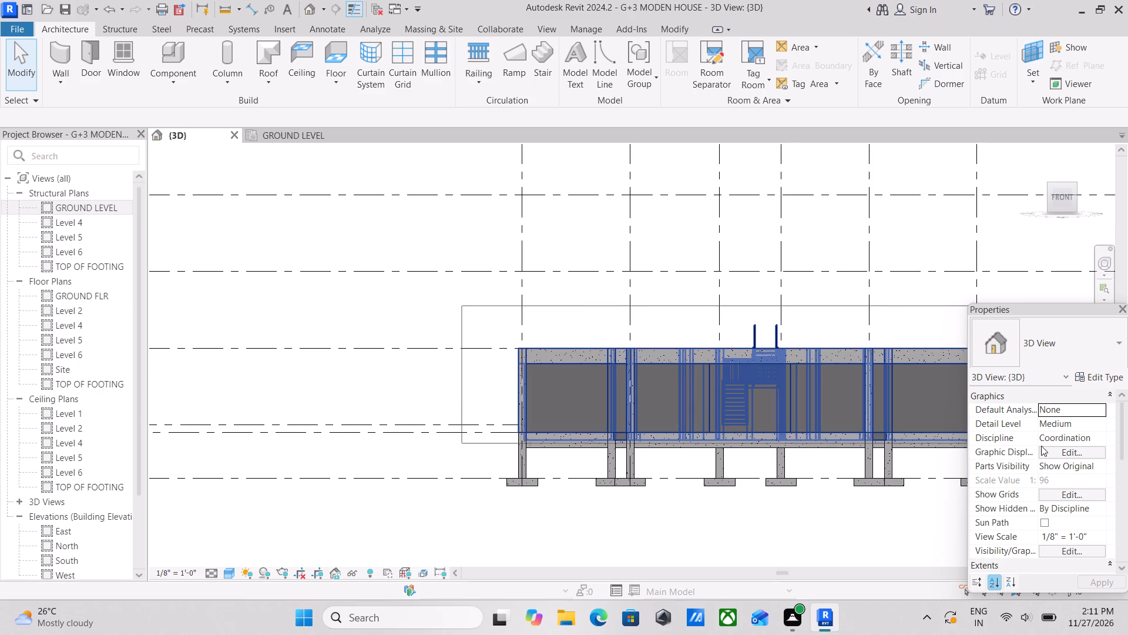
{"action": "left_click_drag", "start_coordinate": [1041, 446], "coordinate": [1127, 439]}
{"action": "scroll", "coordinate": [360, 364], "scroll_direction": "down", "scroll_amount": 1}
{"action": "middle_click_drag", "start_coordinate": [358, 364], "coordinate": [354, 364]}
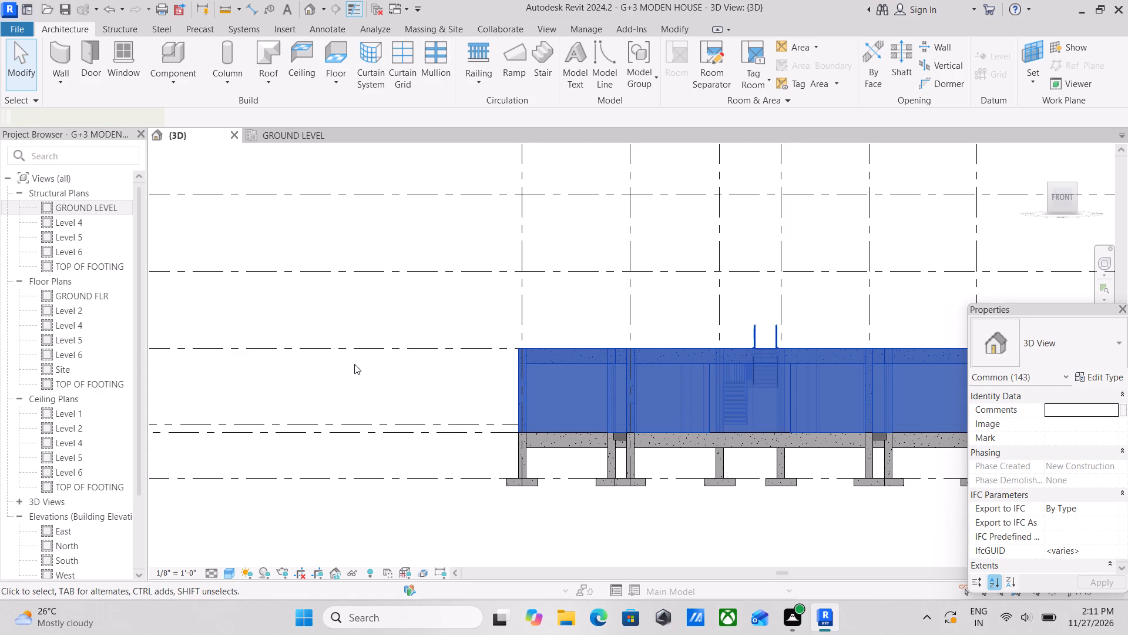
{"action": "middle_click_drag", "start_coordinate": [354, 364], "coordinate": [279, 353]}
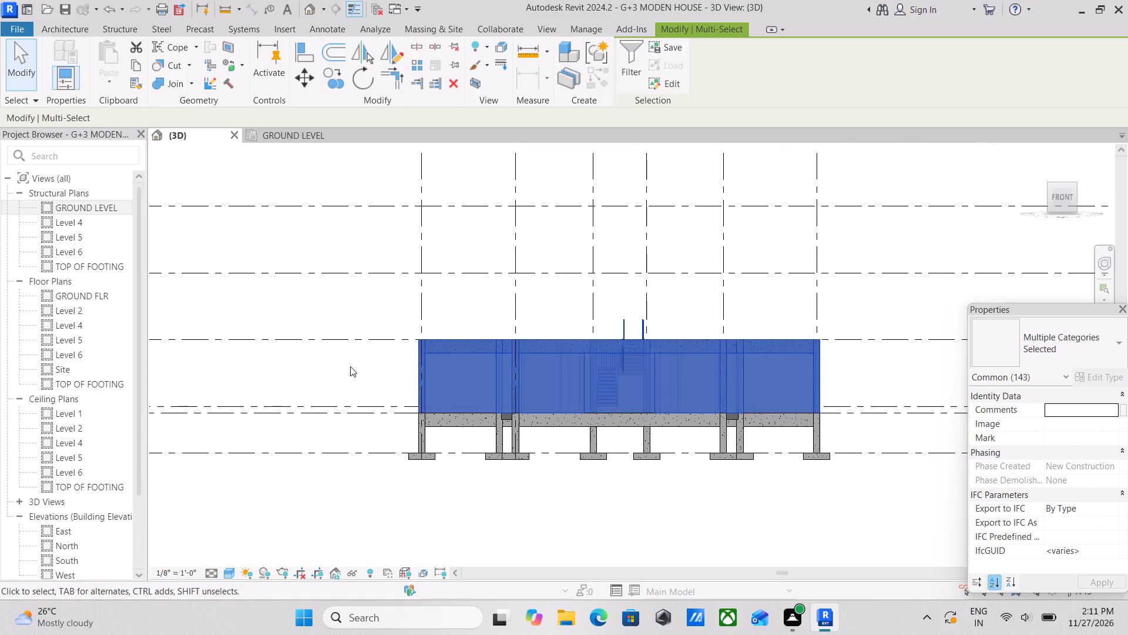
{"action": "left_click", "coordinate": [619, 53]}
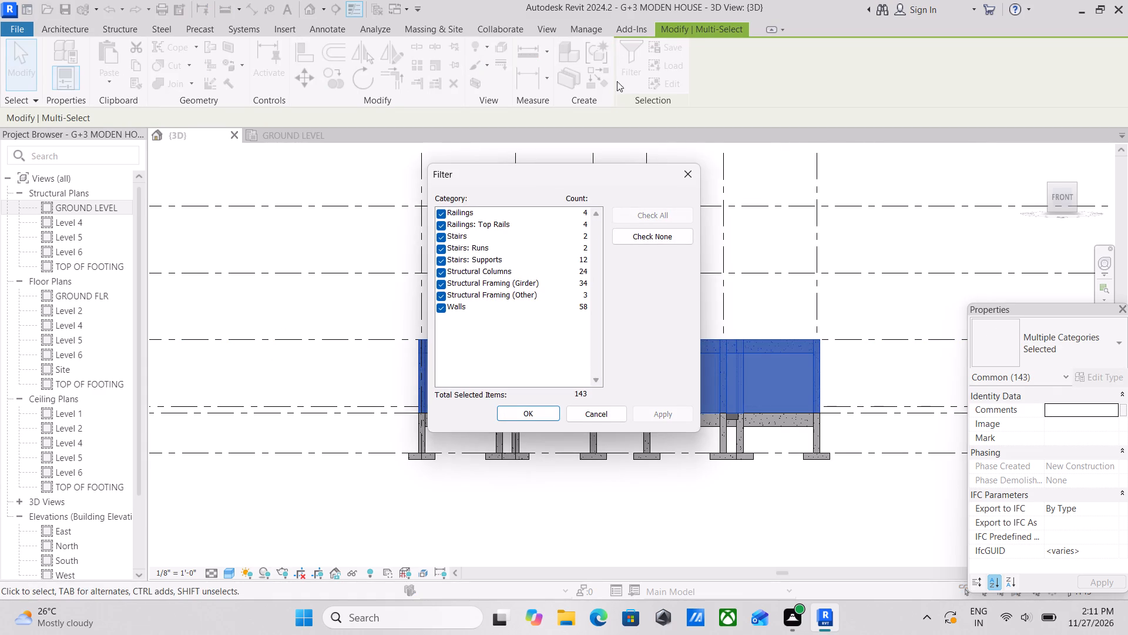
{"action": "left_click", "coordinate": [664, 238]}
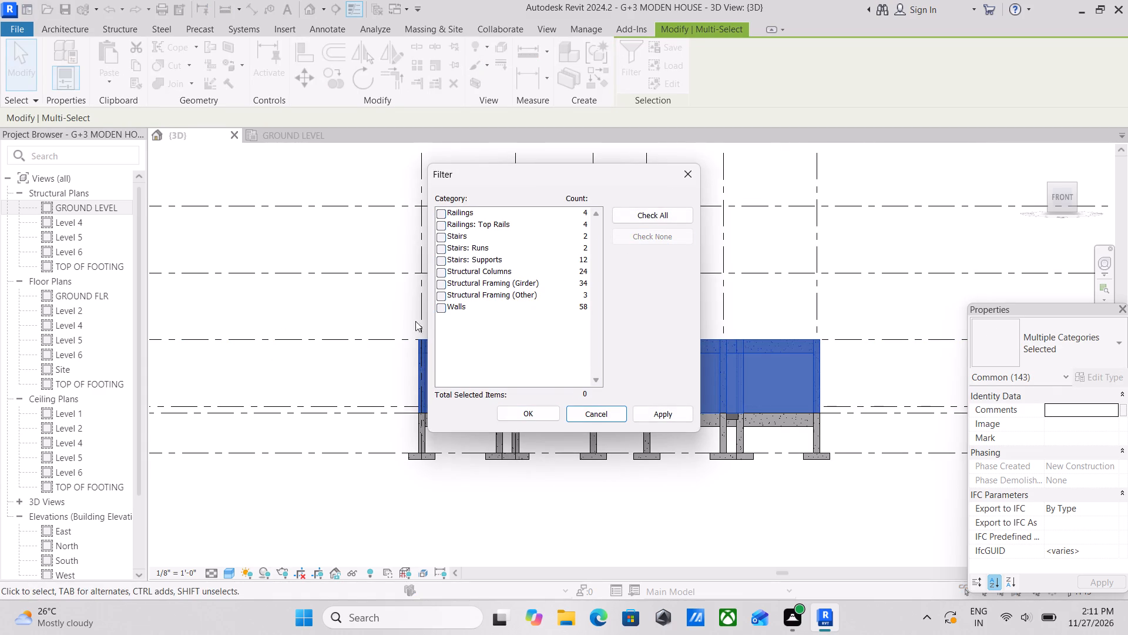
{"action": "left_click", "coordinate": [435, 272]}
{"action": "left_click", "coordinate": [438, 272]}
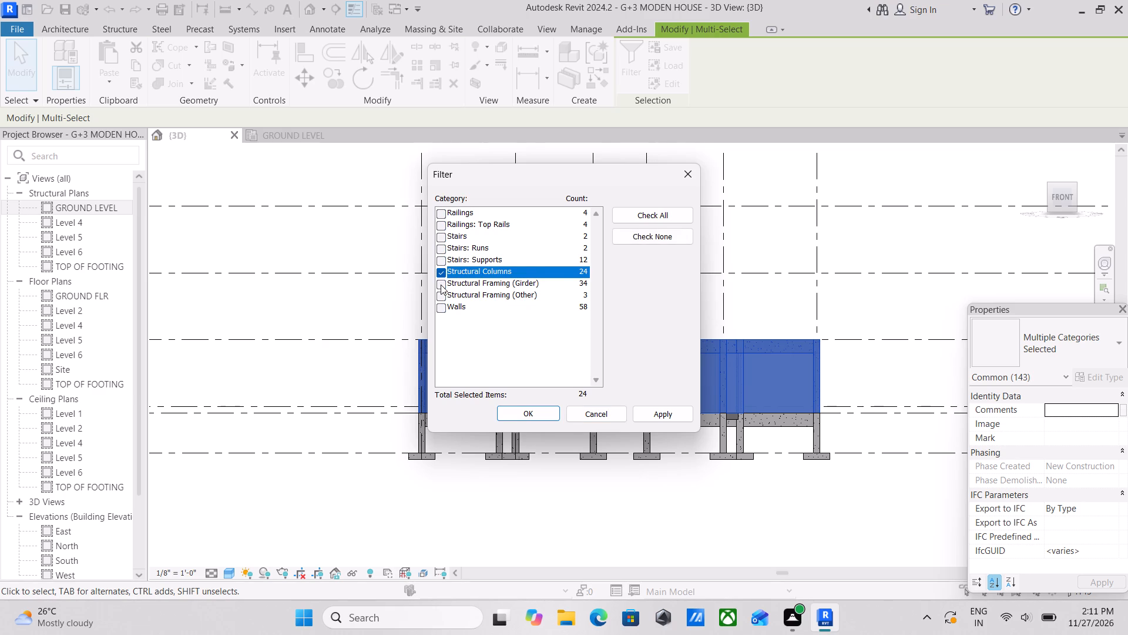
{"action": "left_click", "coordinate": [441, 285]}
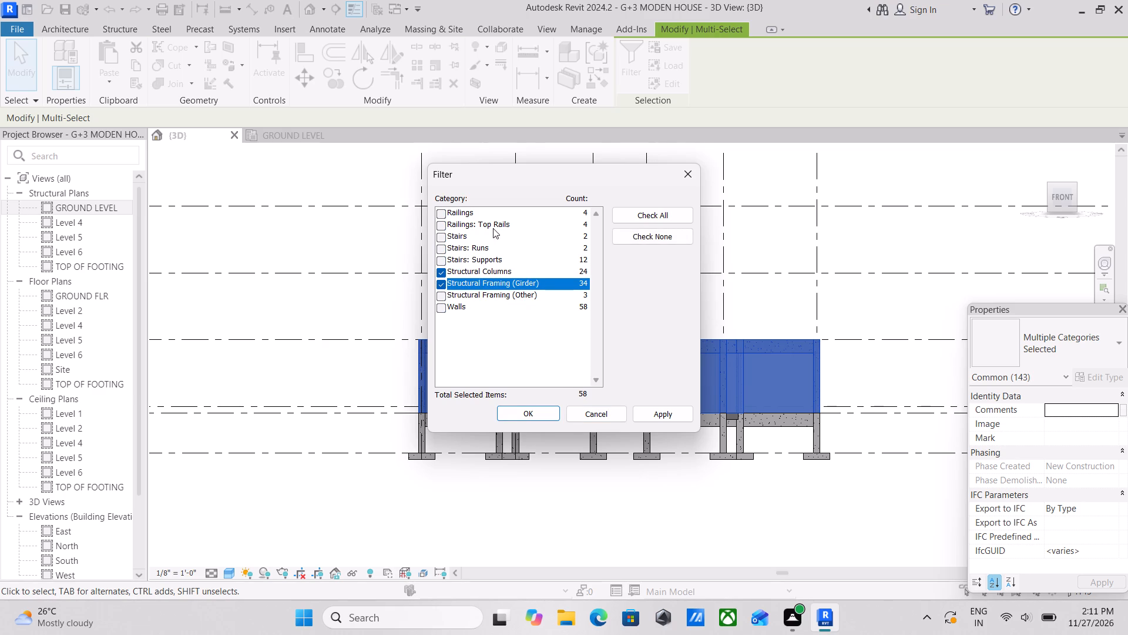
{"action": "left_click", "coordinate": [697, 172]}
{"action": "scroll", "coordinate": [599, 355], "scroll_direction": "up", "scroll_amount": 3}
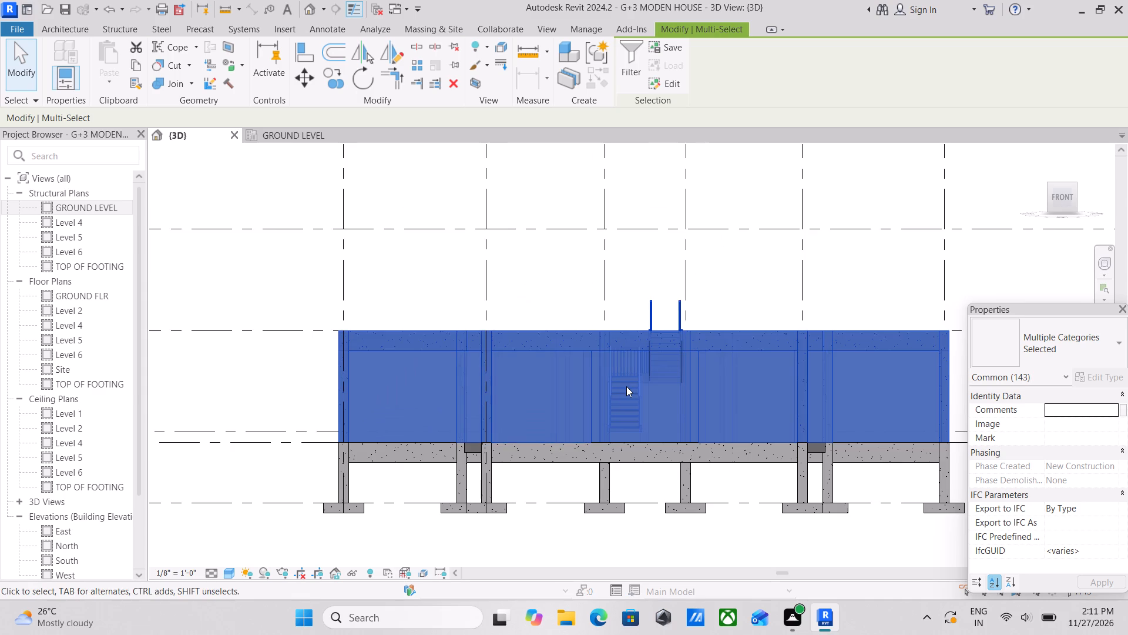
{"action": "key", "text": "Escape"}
Return the 3D view to the front-right corner and examine the beams, interior walls and stairs up close.
{"action": "middle_click_drag", "start_coordinate": [644, 382], "coordinate": [653, 435]}
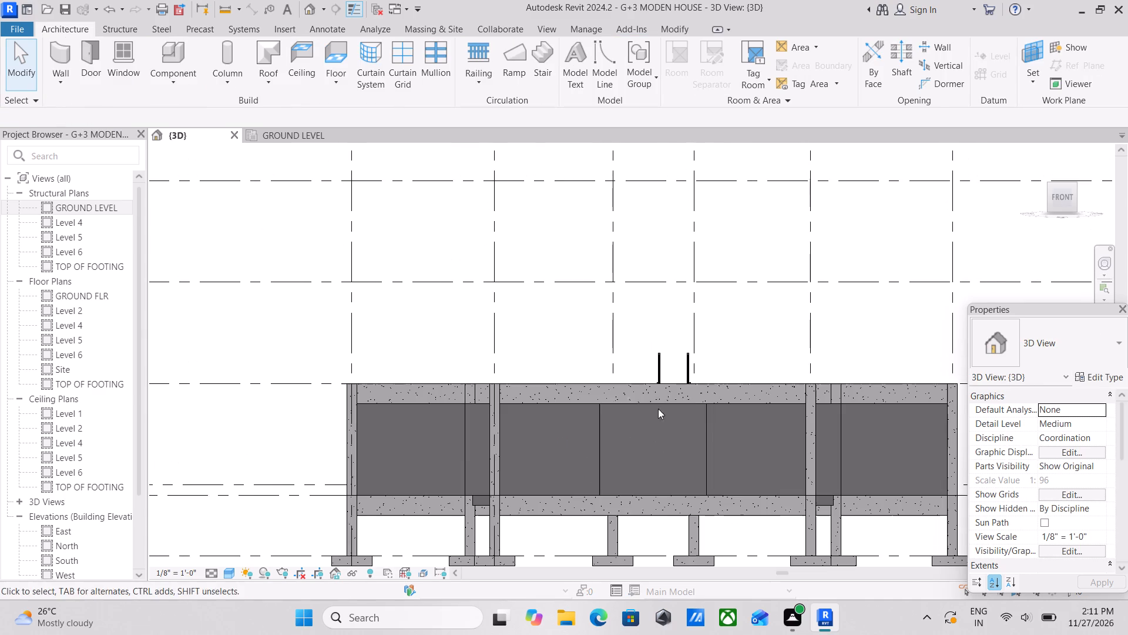
{"action": "left_click", "coordinate": [1076, 184]}
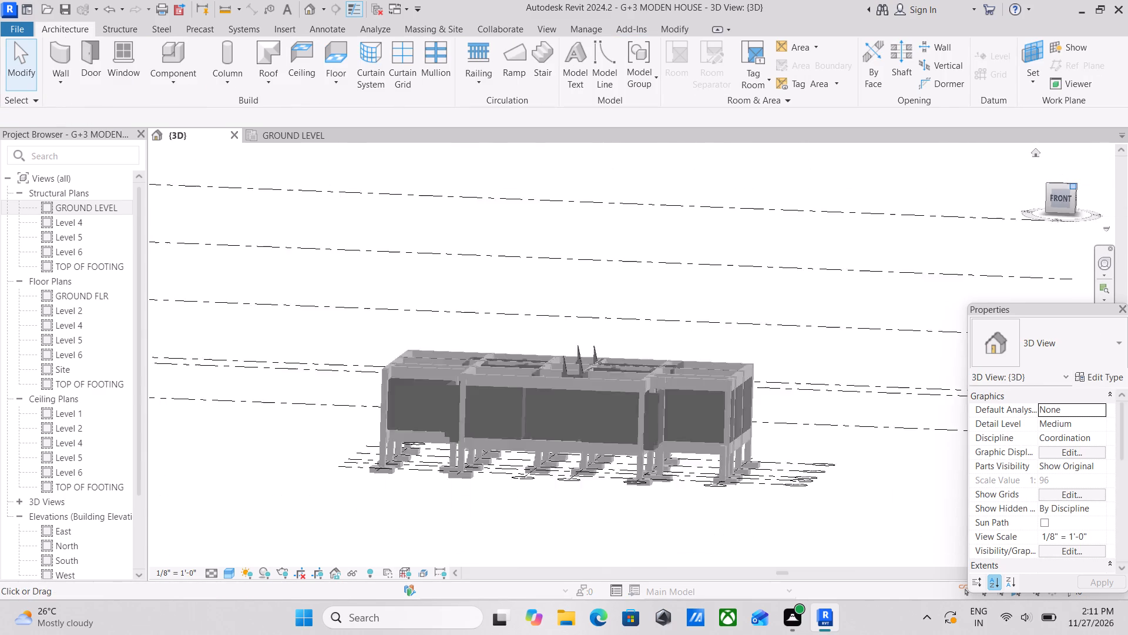
{"action": "scroll", "coordinate": [590, 337], "scroll_direction": "up", "scroll_amount": 4}
{"action": "scroll", "coordinate": [498, 402], "scroll_direction": "up", "scroll_amount": 4}
{"action": "scroll", "coordinate": [577, 408], "scroll_direction": "up", "scroll_amount": 4}
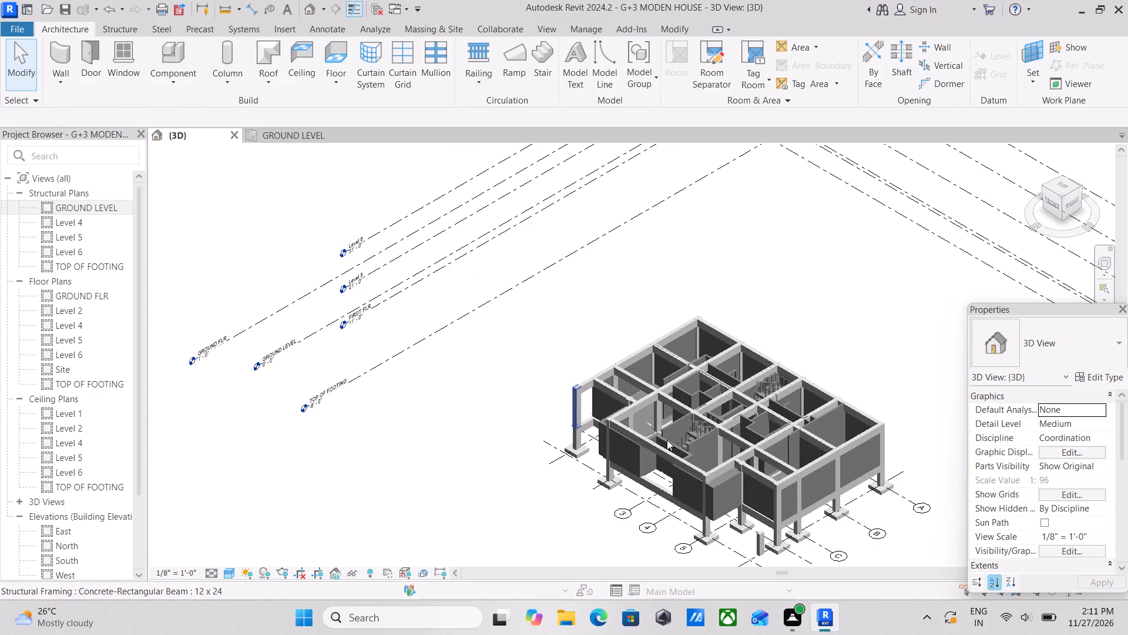
{"action": "scroll", "coordinate": [720, 443], "scroll_direction": "up", "scroll_amount": 3}
{"action": "middle_click_drag", "start_coordinate": [720, 440], "coordinate": [559, 452]}
{"action": "scroll", "coordinate": [543, 440], "scroll_direction": "up", "scroll_amount": 1}
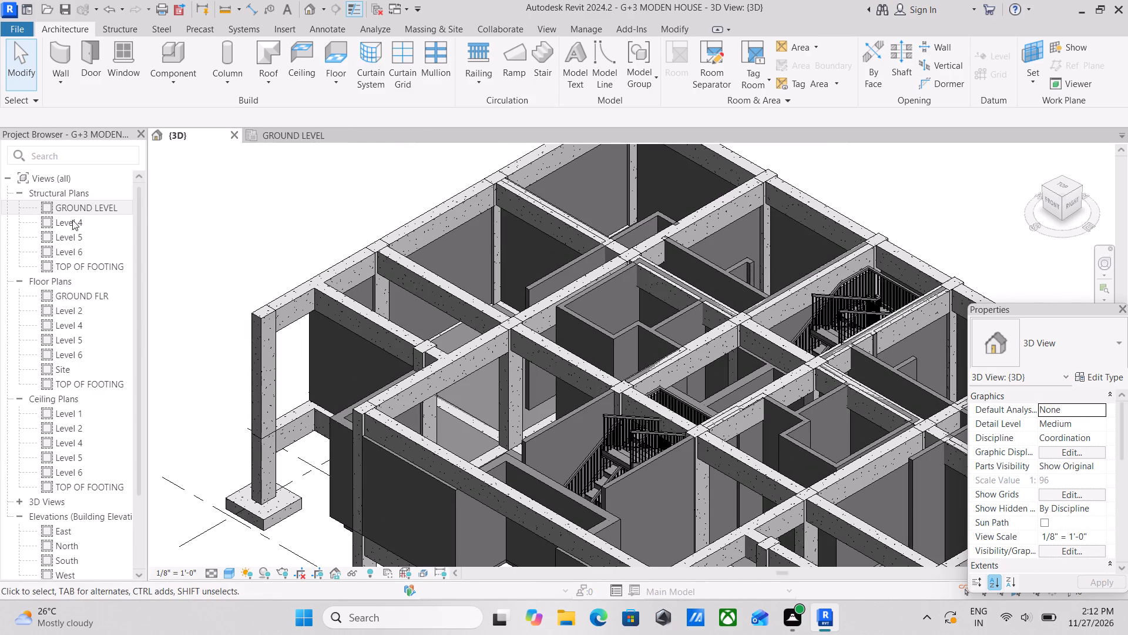
Open the Level 2 ceiling plan, check what it shows on the grids, and close it.
{"action": "scroll", "coordinate": [69, 377], "scroll_direction": "down", "scroll_amount": 1}
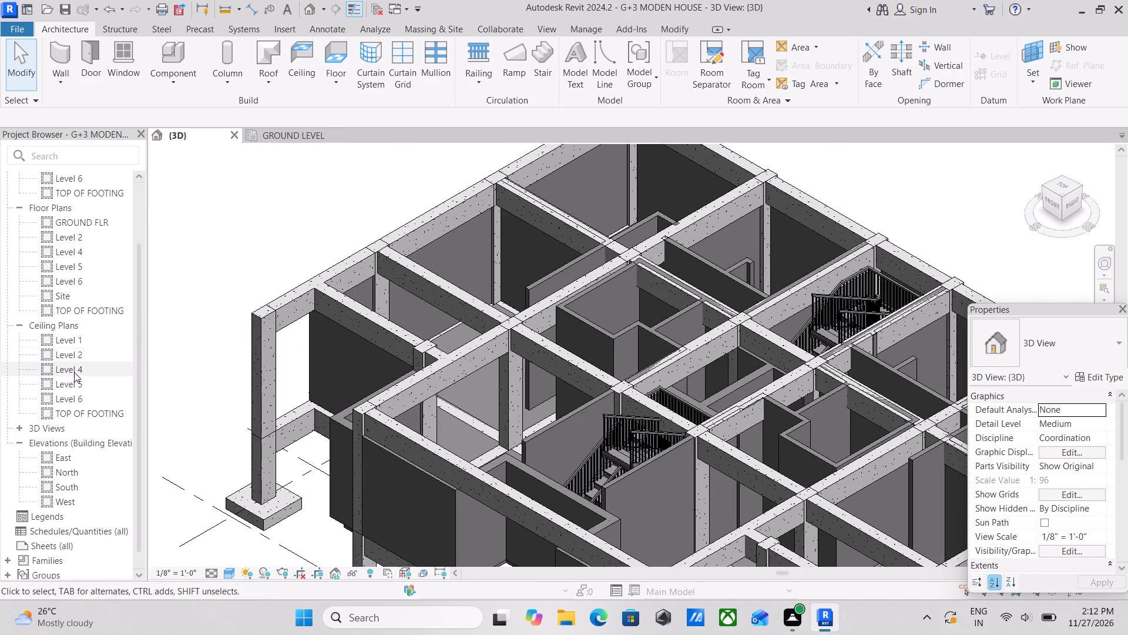
{"action": "double_click", "coordinate": [75, 359]}
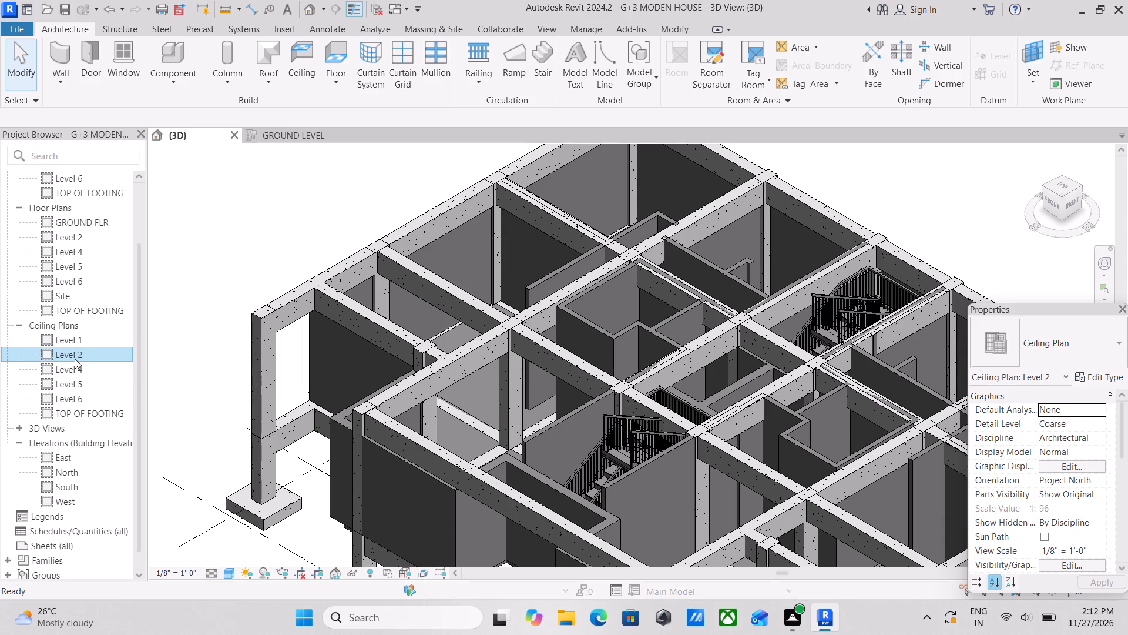
{"action": "scroll", "coordinate": [575, 331], "scroll_direction": "down", "scroll_amount": 1}
{"action": "middle_click_drag", "start_coordinate": [575, 331], "coordinate": [586, 273]}
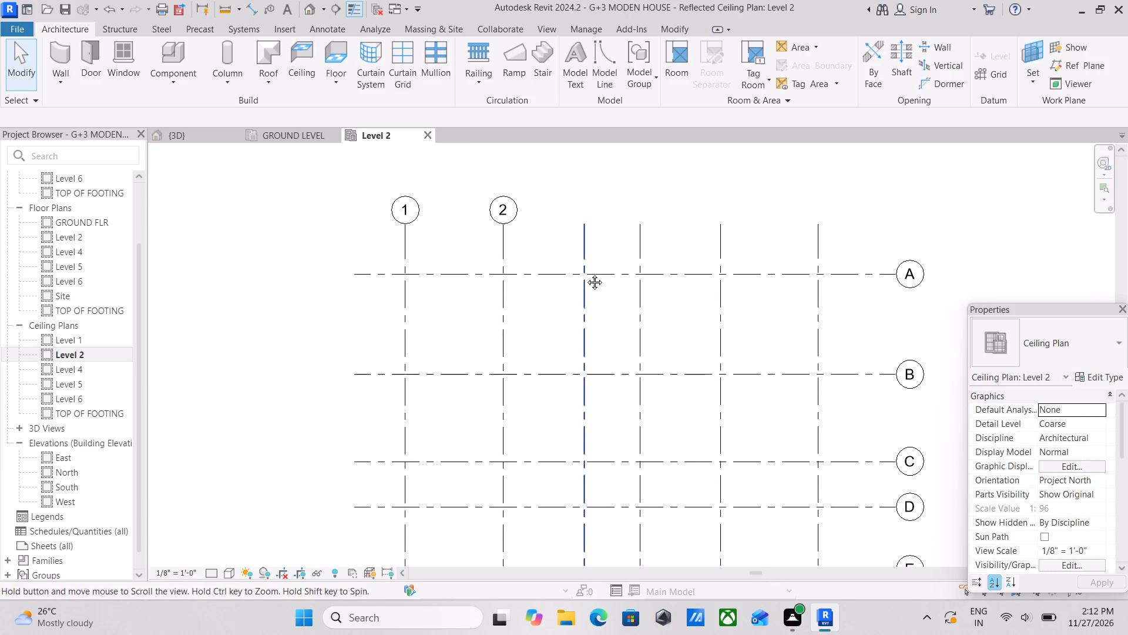
{"action": "middle_click_drag", "start_coordinate": [586, 273], "coordinate": [590, 248]}
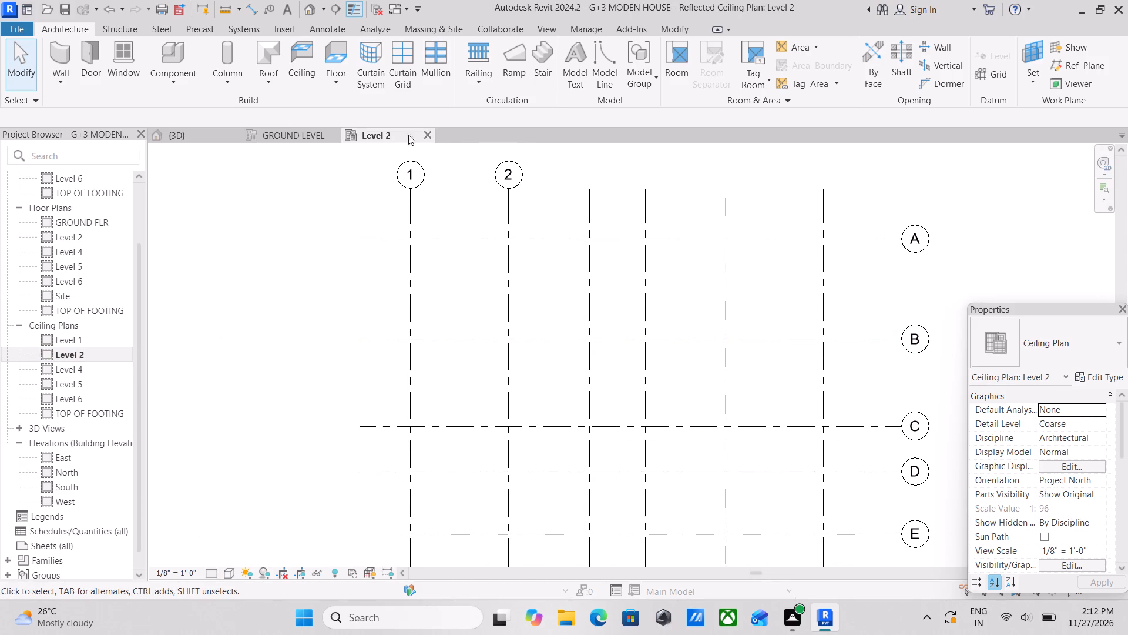
{"action": "double_click", "coordinate": [427, 135]}
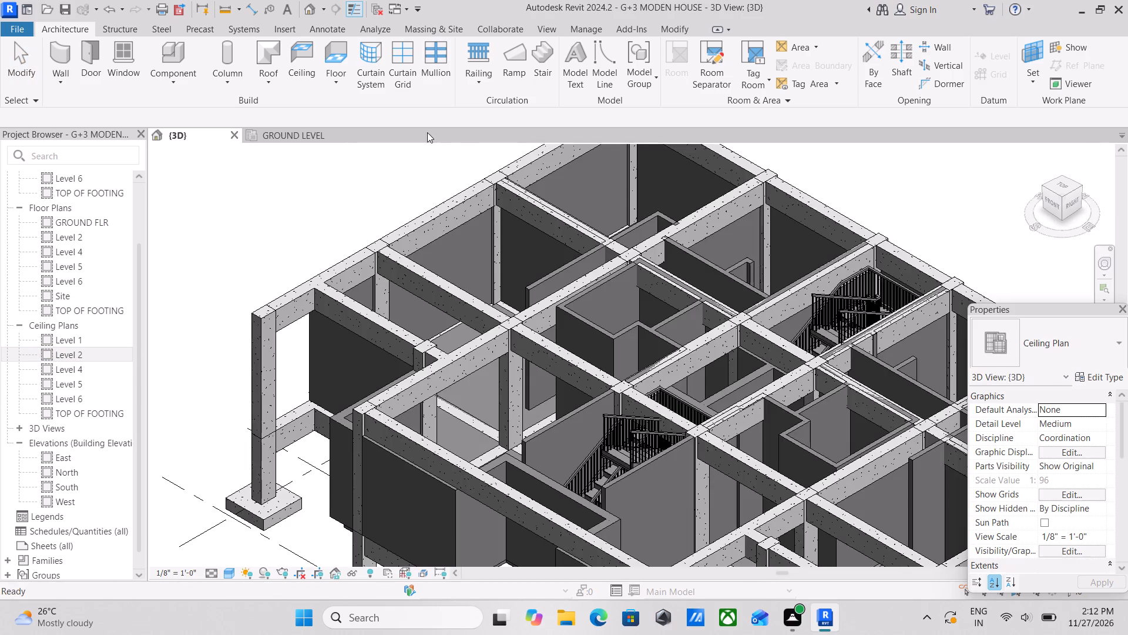
Look through the project's structural, floor and ceiling plans, 3D views and elevations.
{"action": "scroll", "coordinate": [471, 258], "scroll_direction": "down", "scroll_amount": 1}
{"action": "middle_click_drag", "start_coordinate": [466, 257], "coordinate": [455, 232]}
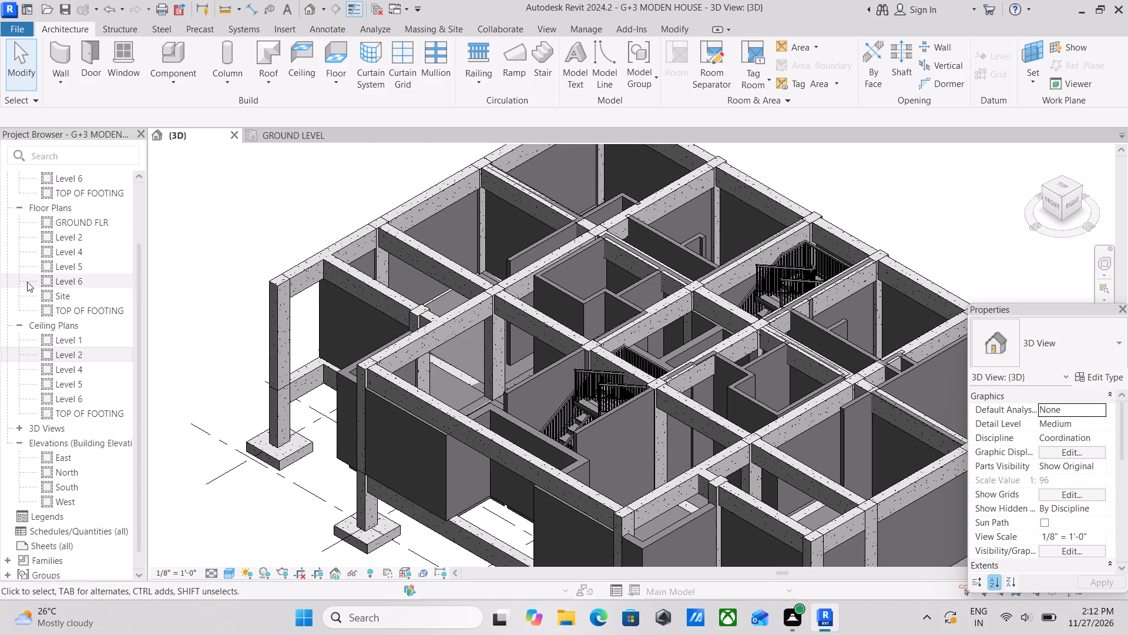
{"action": "scroll", "coordinate": [31, 267], "scroll_direction": "up", "scroll_amount": 1}
{"action": "scroll", "coordinate": [82, 267], "scroll_direction": "up", "scroll_amount": 2}
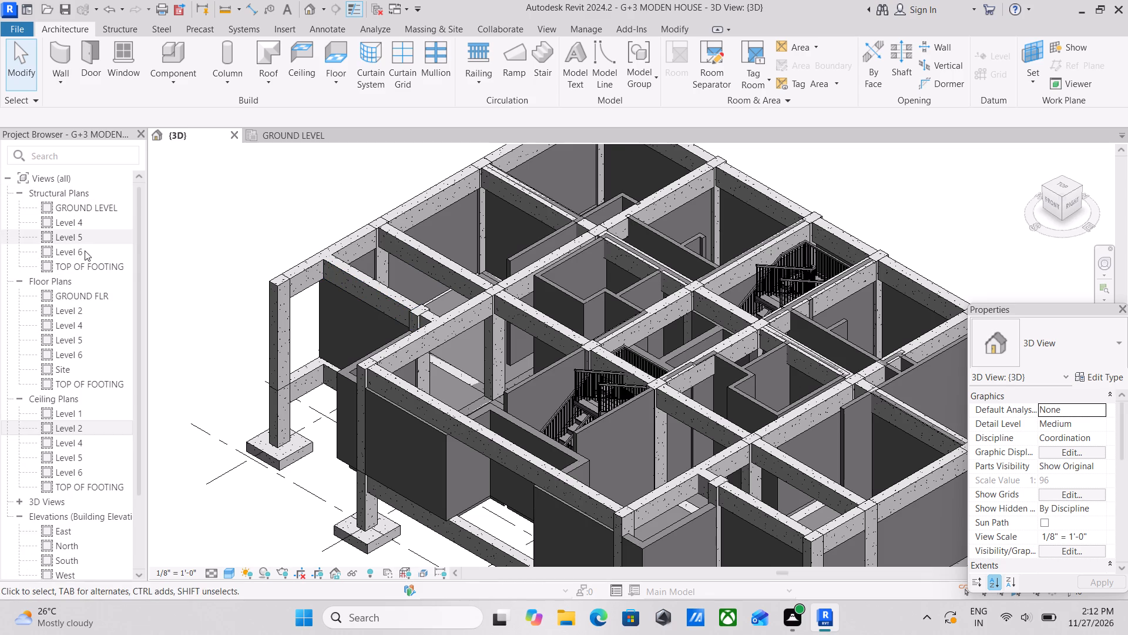
{"action": "scroll", "coordinate": [85, 250], "scroll_direction": "up", "scroll_amount": 2}
{"action": "scroll", "coordinate": [57, 315], "scroll_direction": "up", "scroll_amount": 2}
{"action": "scroll", "coordinate": [70, 377], "scroll_direction": "up", "scroll_amount": 2}
{"action": "scroll", "coordinate": [49, 426], "scroll_direction": "down", "scroll_amount": 2}
{"action": "scroll", "coordinate": [55, 424], "scroll_direction": "up", "scroll_amount": 2}
{"action": "scroll", "coordinate": [60, 418], "scroll_direction": "down", "scroll_amount": 3}
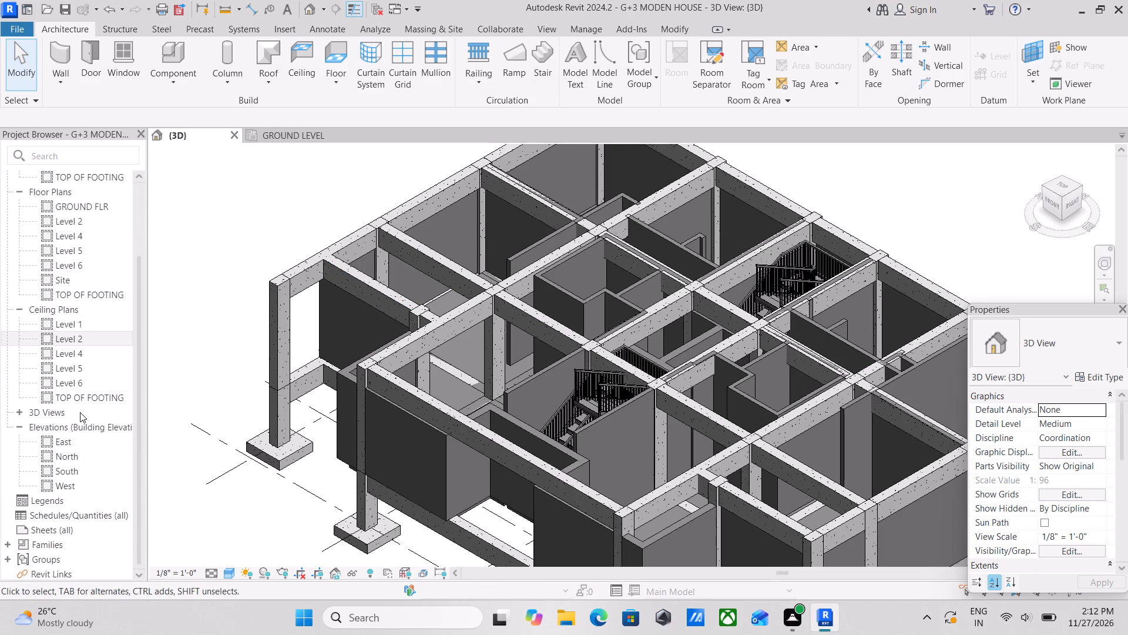
{"action": "left_click", "coordinate": [22, 411]}
{"action": "left_click", "coordinate": [21, 411]}
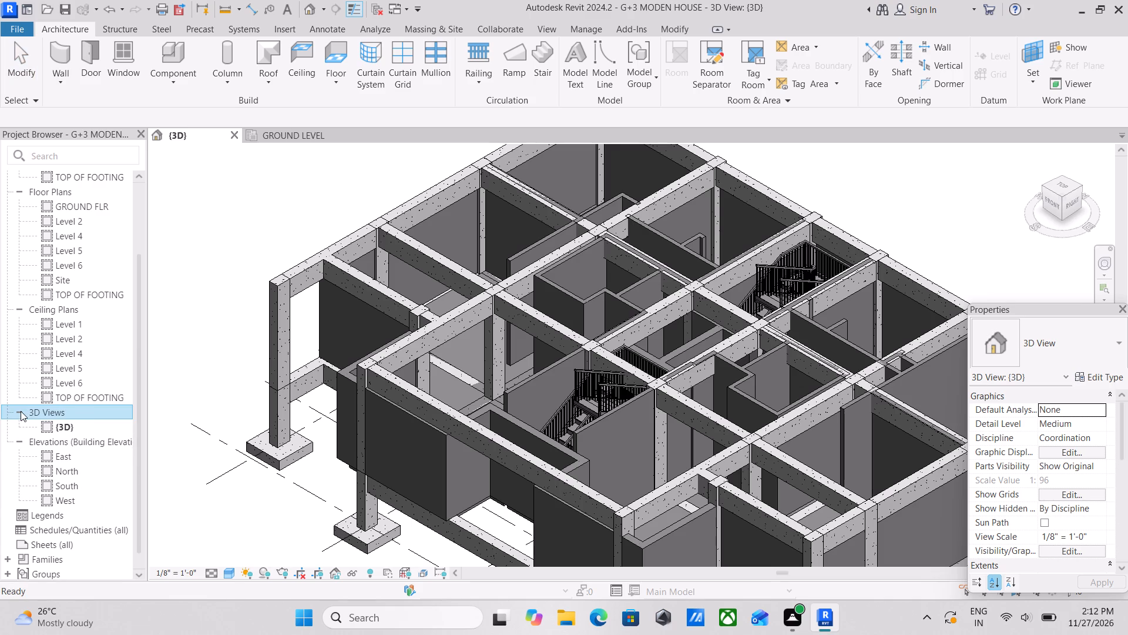
{"action": "scroll", "coordinate": [47, 512], "scroll_direction": "down", "scroll_amount": 2}
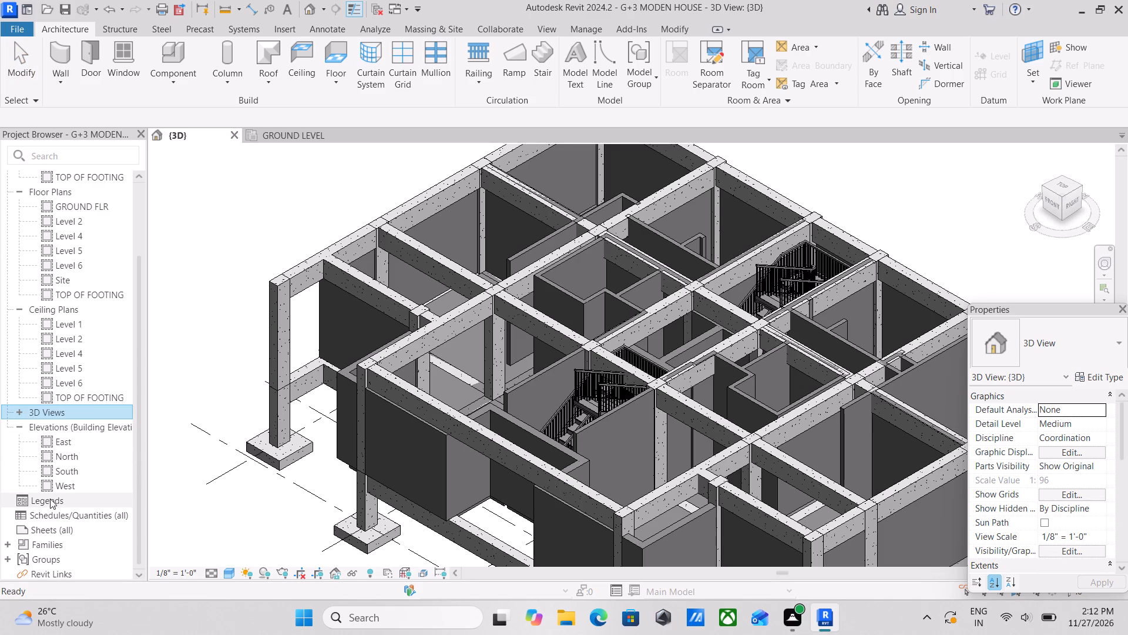
{"action": "scroll", "coordinate": [40, 530], "scroll_direction": "down", "scroll_amount": 2}
{"action": "scroll", "coordinate": [41, 522], "scroll_direction": "up", "scroll_amount": 2}
{"action": "scroll", "coordinate": [679, 348], "scroll_direction": "up", "scroll_amount": 4}
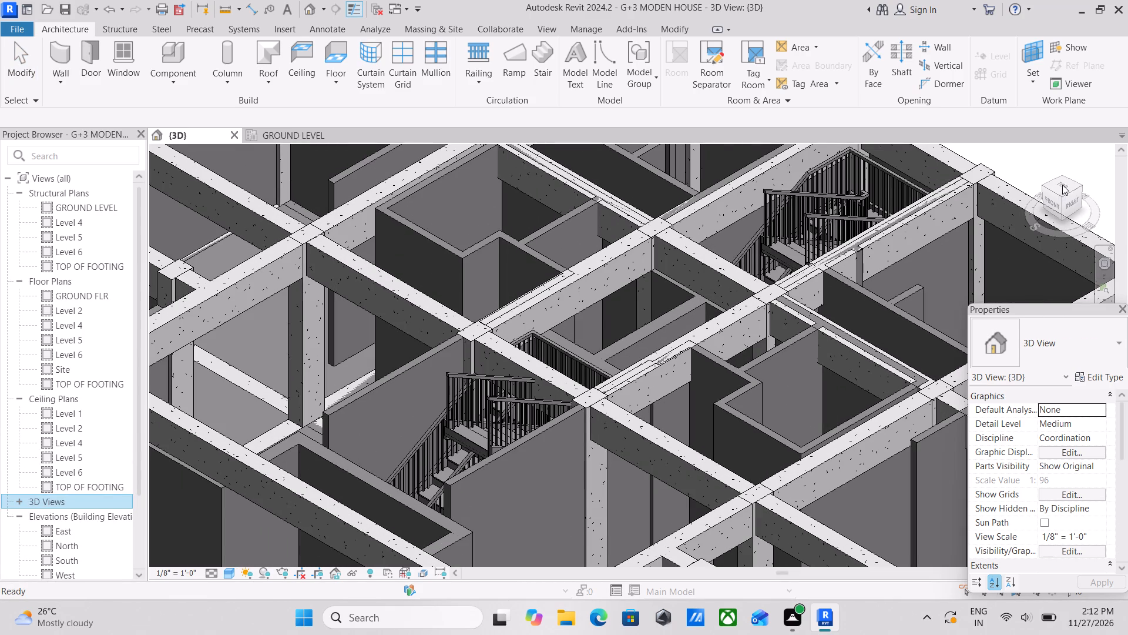
In the top view, hide grid 3's bubble at the row E end and show it at the row A end.
{"action": "left_click", "coordinate": [1060, 185]}
{"action": "left_click", "coordinate": [1064, 191]}
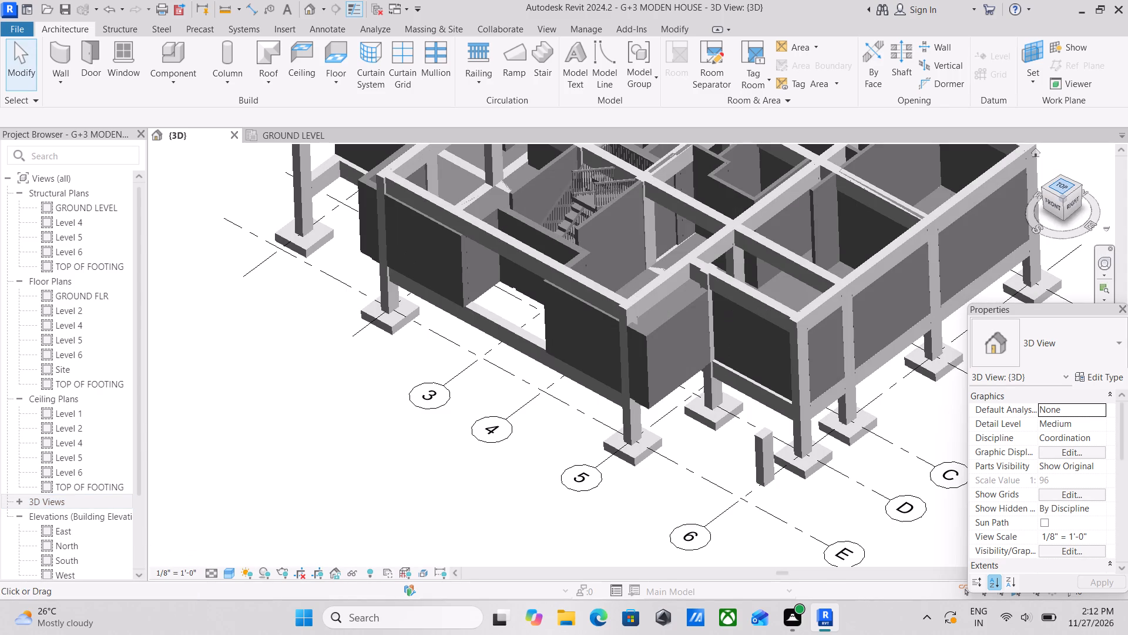
{"action": "scroll", "coordinate": [1064, 191], "scroll_direction": "up", "scroll_amount": 1}
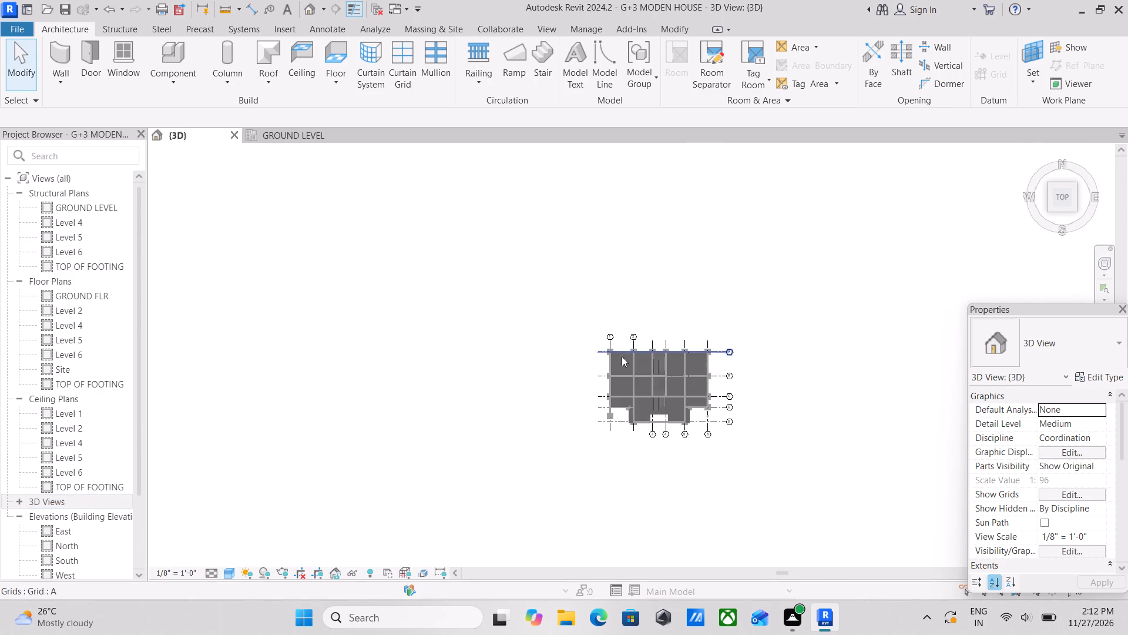
{"action": "scroll", "coordinate": [618, 357], "scroll_direction": "up", "scroll_amount": 8}
{"action": "scroll", "coordinate": [756, 339], "scroll_direction": "up", "scroll_amount": 1}
{"action": "middle_click_drag", "start_coordinate": [750, 326], "coordinate": [689, 181]}
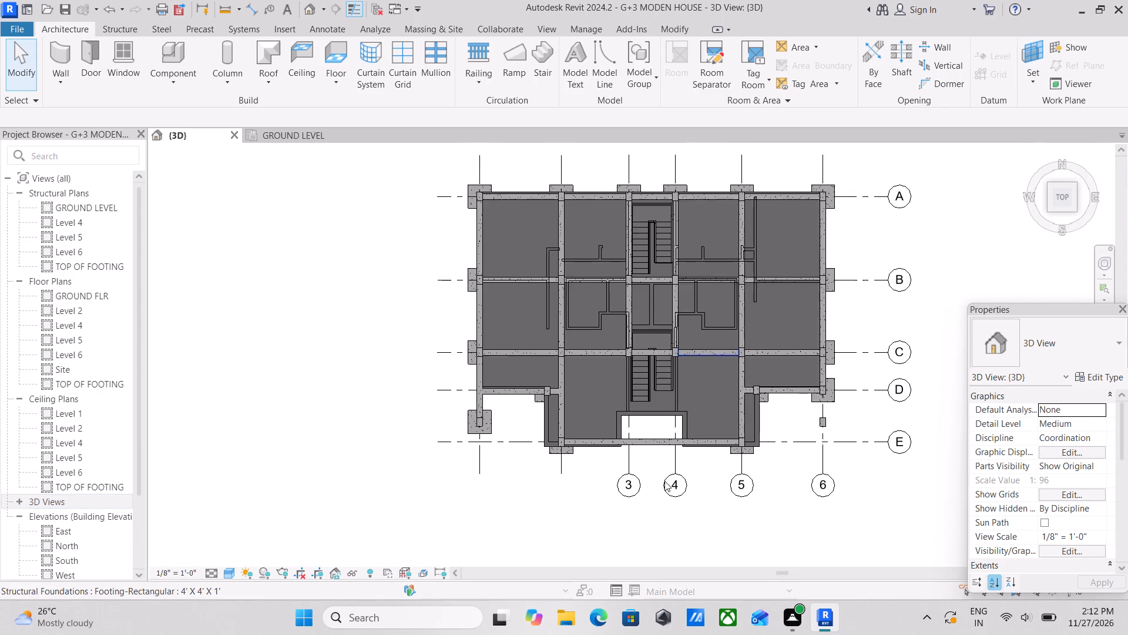
{"action": "left_click", "coordinate": [630, 457]}
{"action": "scroll", "coordinate": [623, 503], "scroll_direction": "up", "scroll_amount": 2}
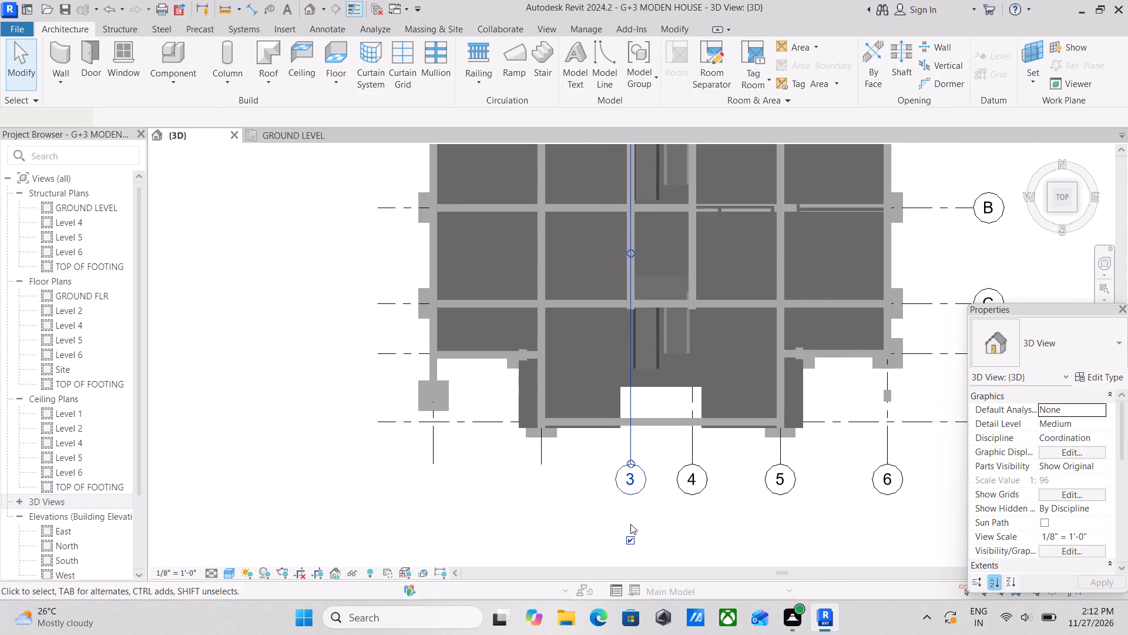
{"action": "left_click", "coordinate": [631, 541]}
{"action": "middle_click_drag", "start_coordinate": [695, 453], "coordinate": [679, 634]}
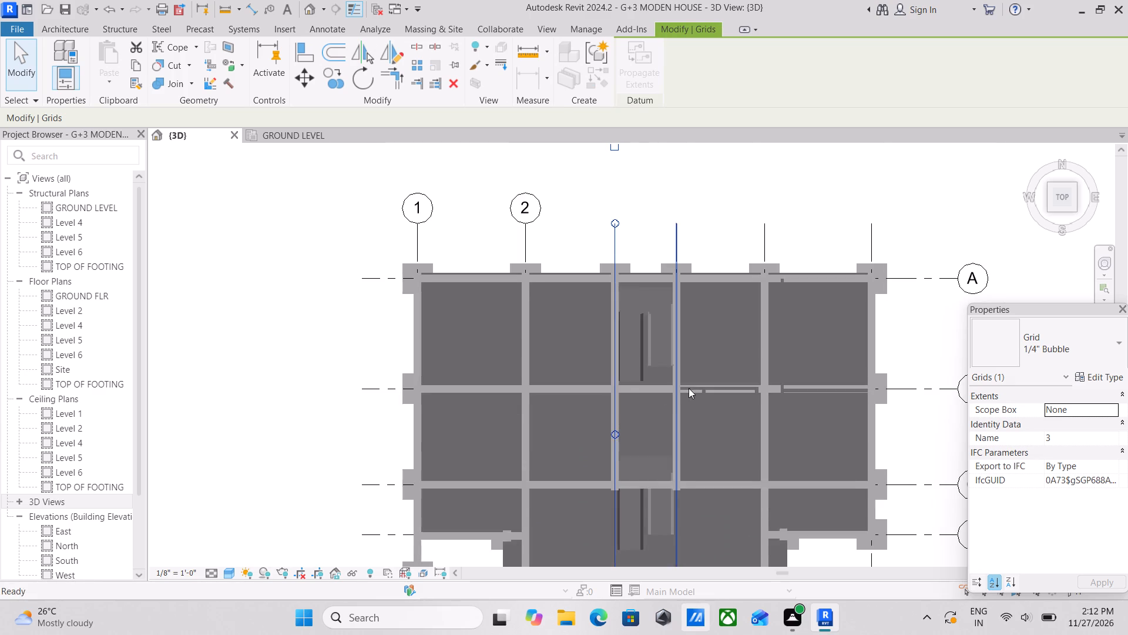
{"action": "middle_click_drag", "start_coordinate": [642, 159], "coordinate": [636, 279]}
{"action": "left_click", "coordinate": [607, 267]}
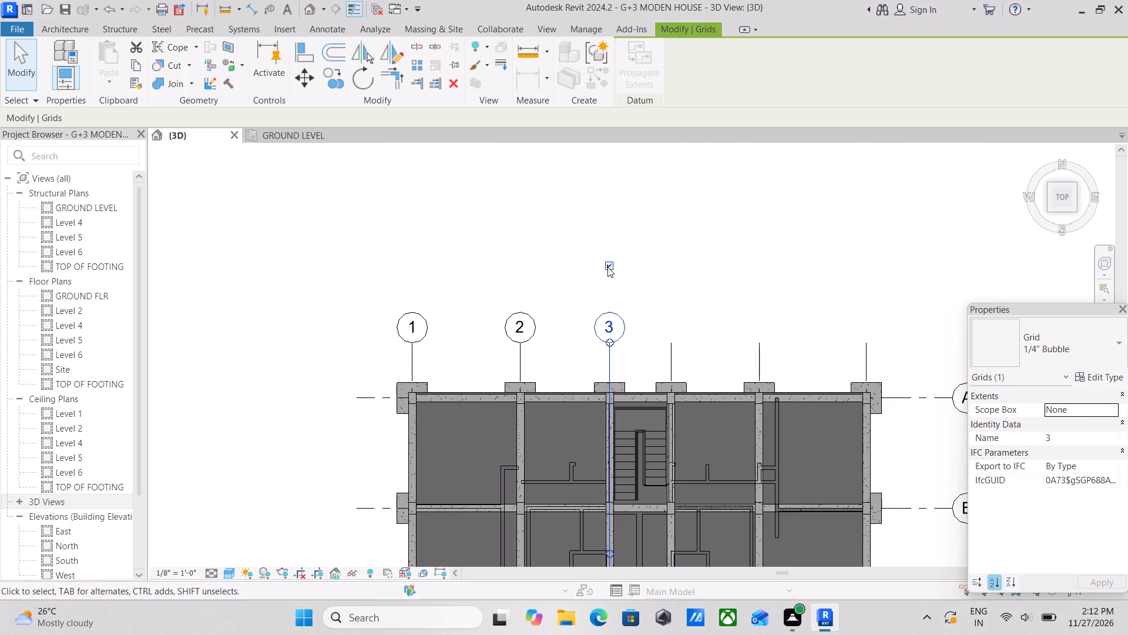
Hide grid 4's bubble at the row E end and show it at the row A end of the top view.
{"action": "middle_click_drag", "start_coordinate": [654, 354], "coordinate": [691, 190]}
{"action": "scroll", "coordinate": [681, 286], "scroll_direction": "down", "scroll_amount": 2}
{"action": "middle_click_drag", "start_coordinate": [675, 324], "coordinate": [679, 215]}
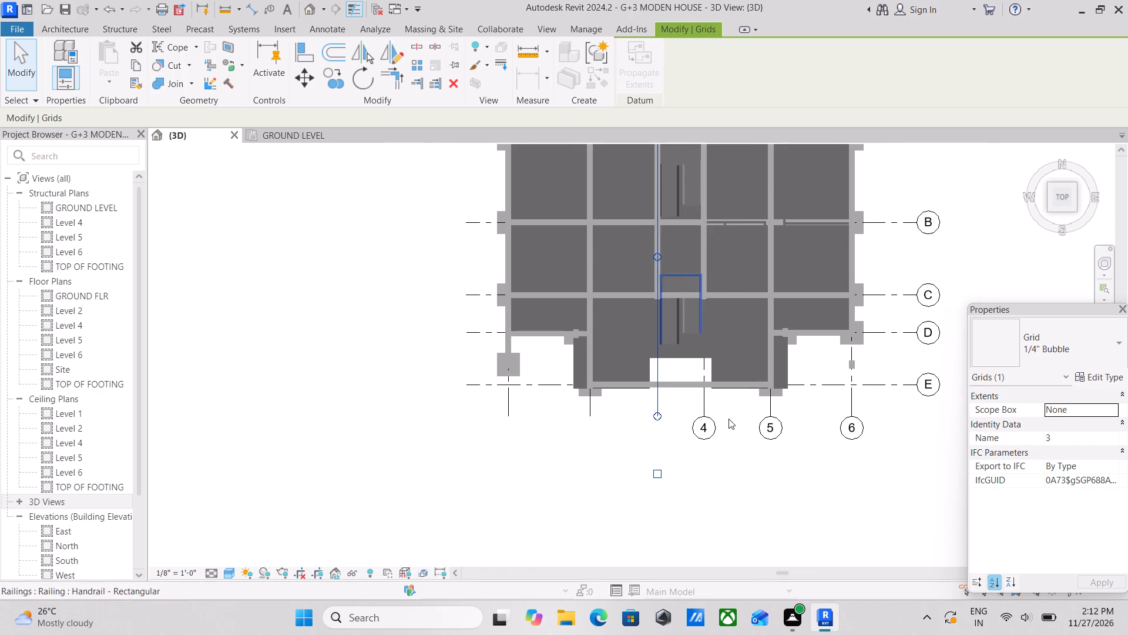
{"action": "left_click", "coordinate": [702, 395]}
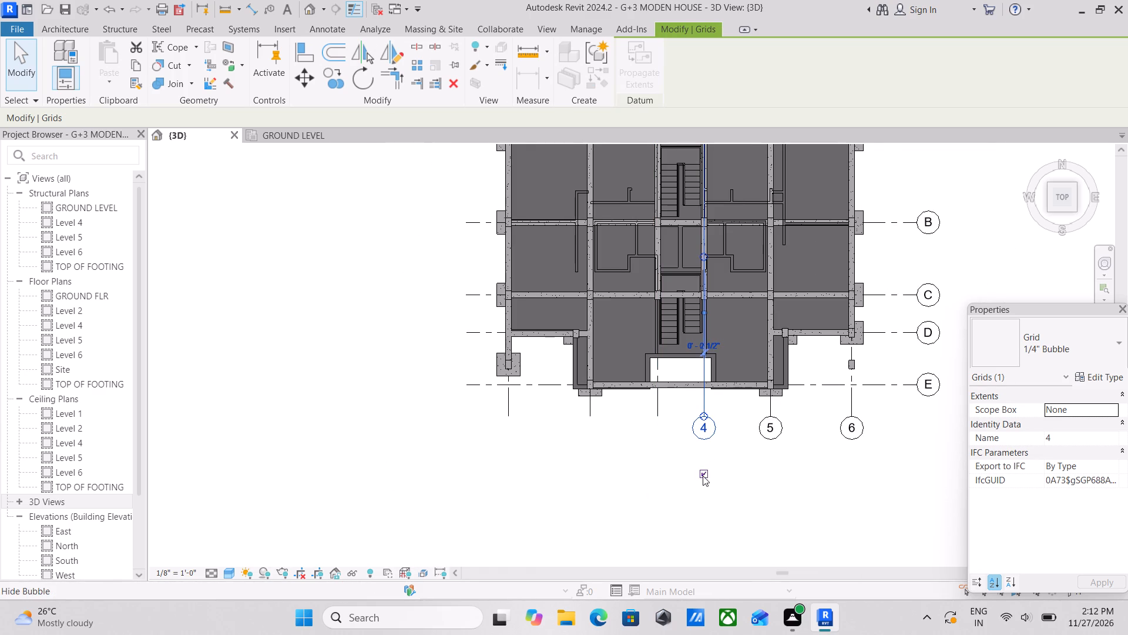
{"action": "left_click", "coordinate": [703, 471]}
{"action": "middle_click_drag", "start_coordinate": [723, 343], "coordinate": [690, 553]}
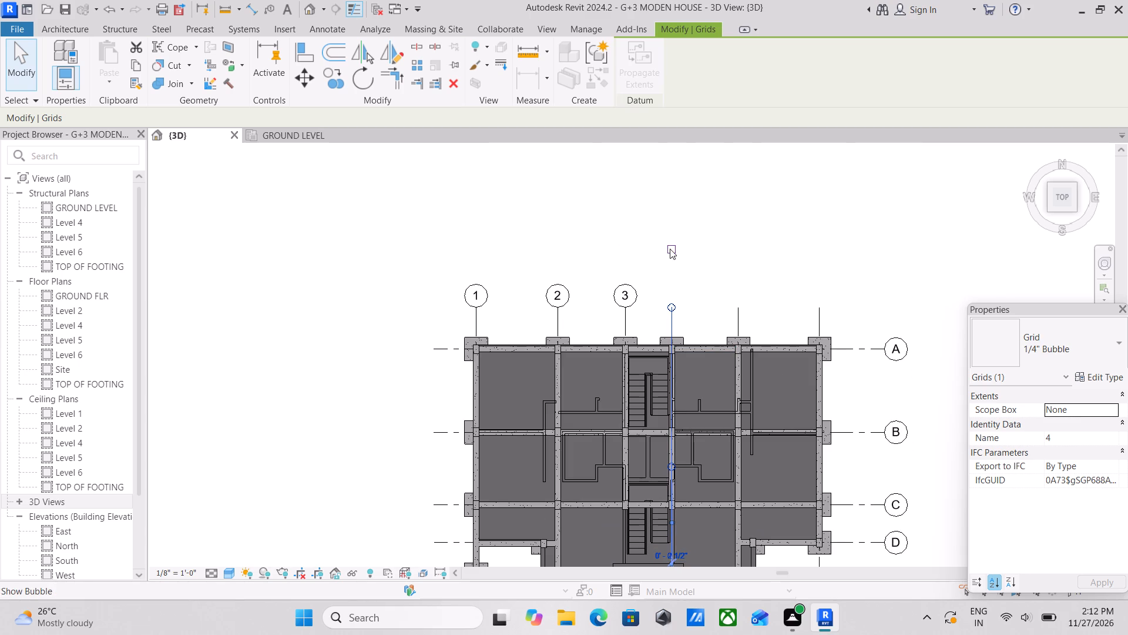
{"action": "left_click", "coordinate": [670, 249]}
Show the bubbles of grids 5 and 6 at the row A end and hide them at the row E end.
{"action": "left_click", "coordinate": [736, 315]}
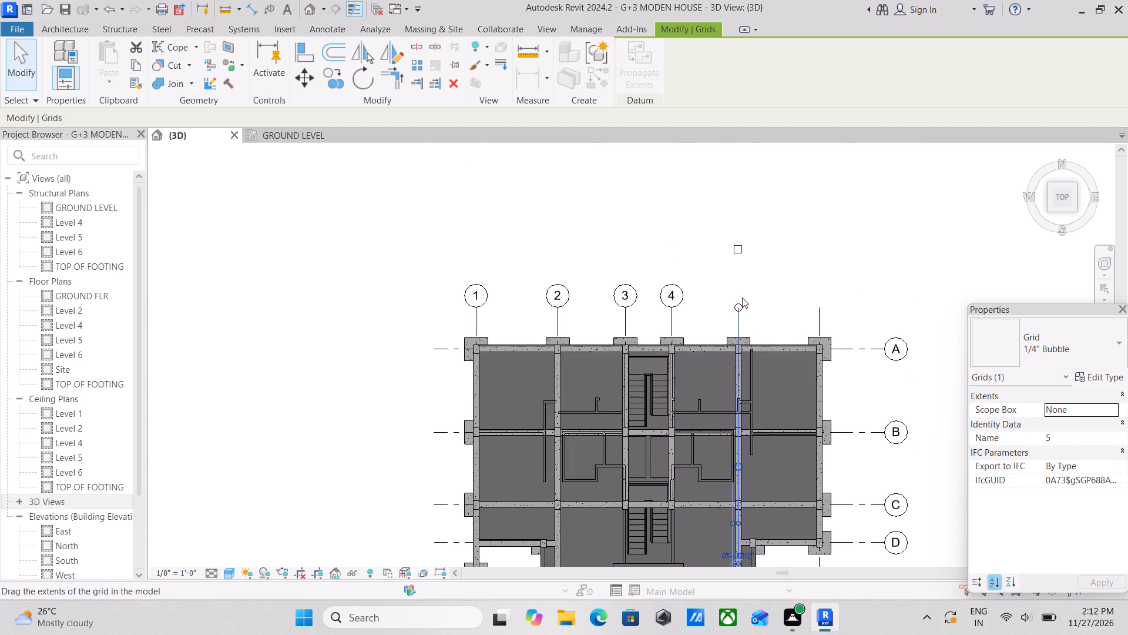
{"action": "left_click", "coordinate": [737, 250]}
{"action": "middle_click_drag", "start_coordinate": [774, 280], "coordinate": [696, 232]}
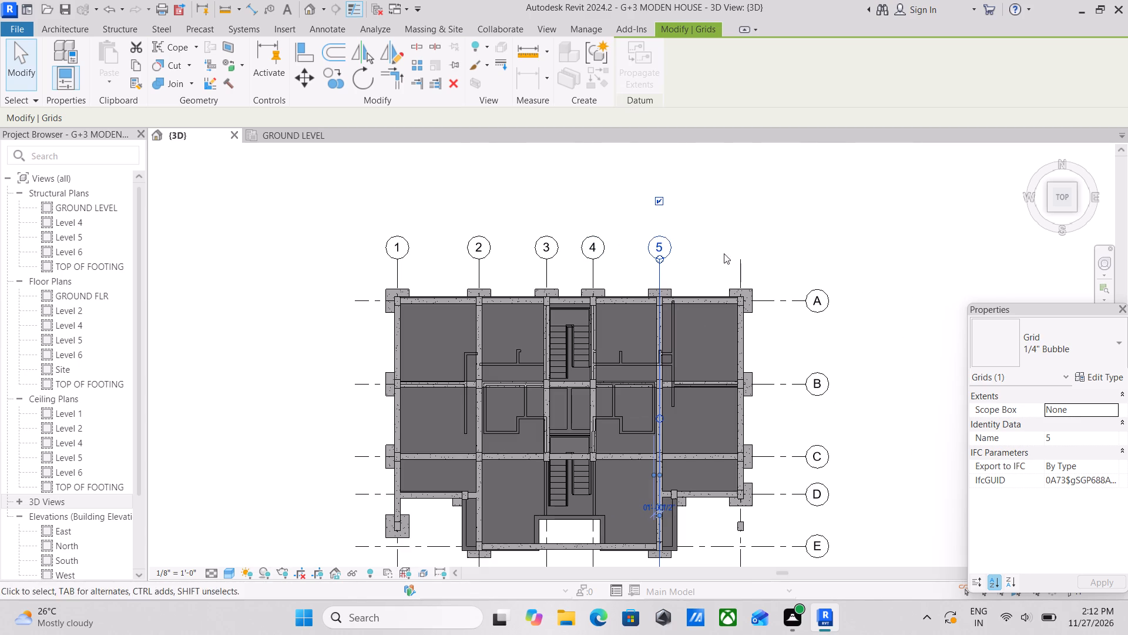
{"action": "left_click", "coordinate": [744, 259]}
{"action": "left_click", "coordinate": [741, 201]}
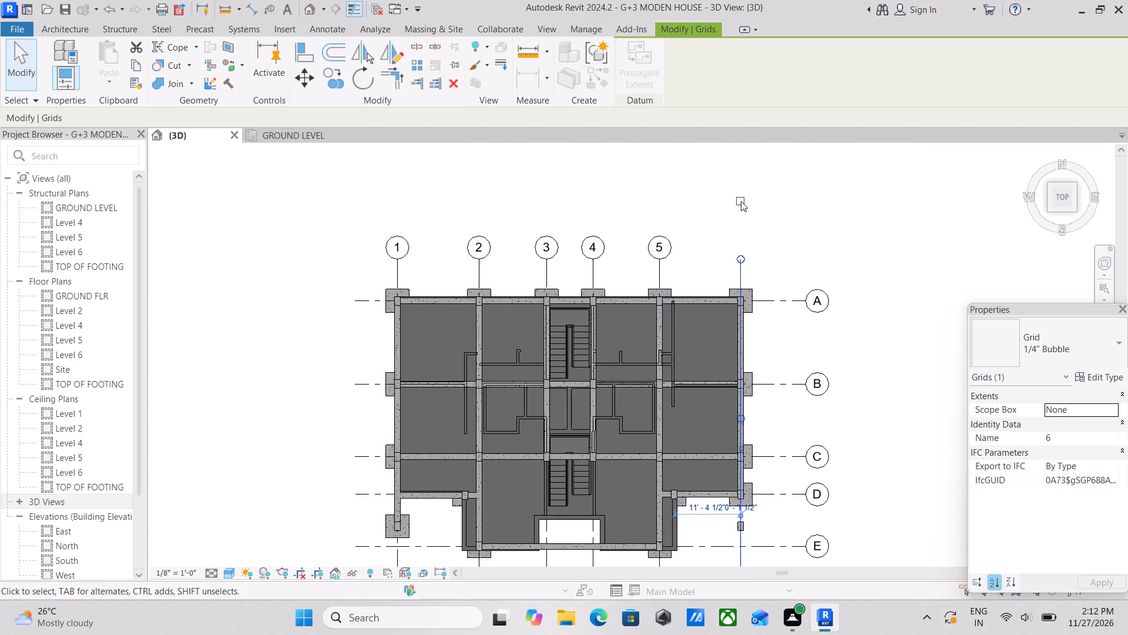
{"action": "scroll", "coordinate": [740, 208], "scroll_direction": "down", "scroll_amount": 1}
{"action": "middle_click_drag", "start_coordinate": [737, 235], "coordinate": [749, 136]}
{"action": "scroll", "coordinate": [760, 469], "scroll_direction": "up", "scroll_amount": 3}
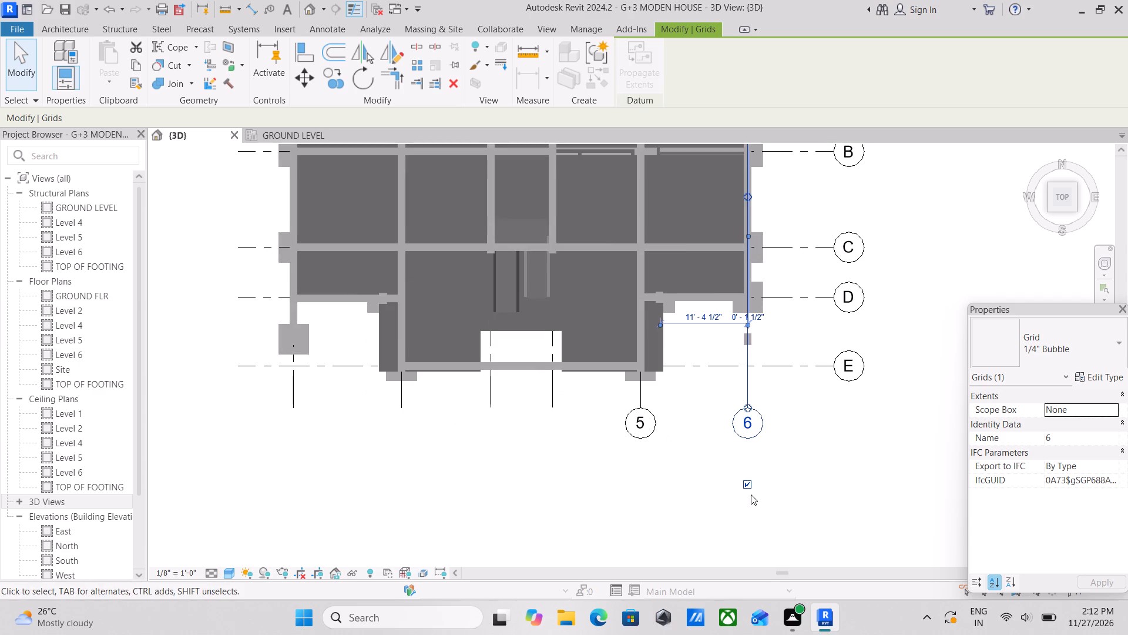
{"action": "left_click", "coordinate": [747, 480]}
{"action": "left_click", "coordinate": [640, 388]}
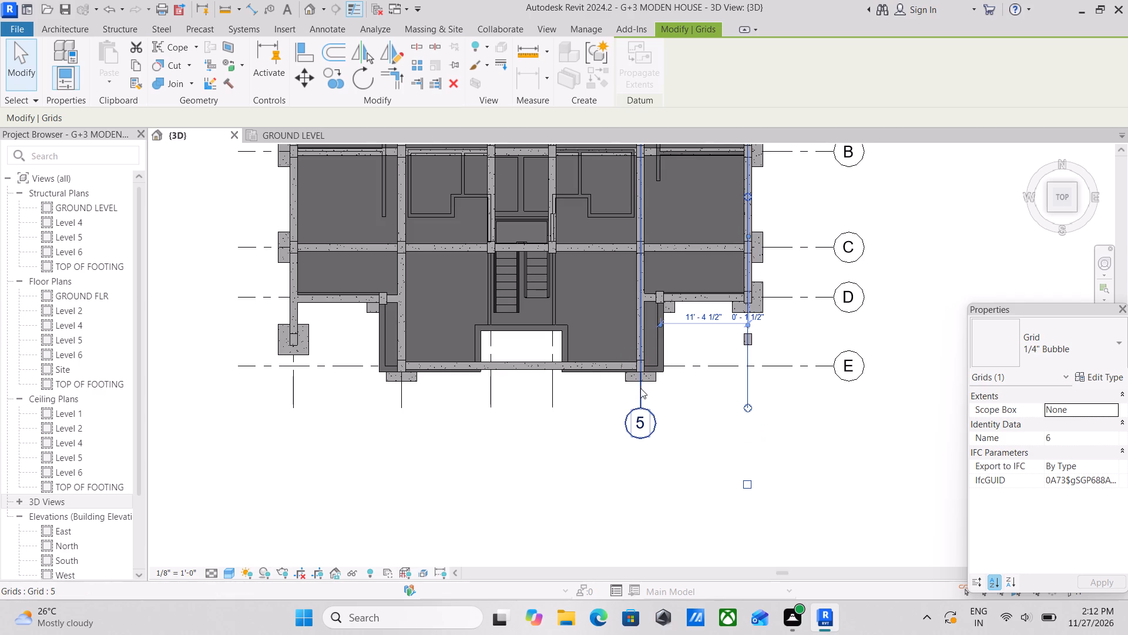
{"action": "left_click", "coordinate": [642, 483]}
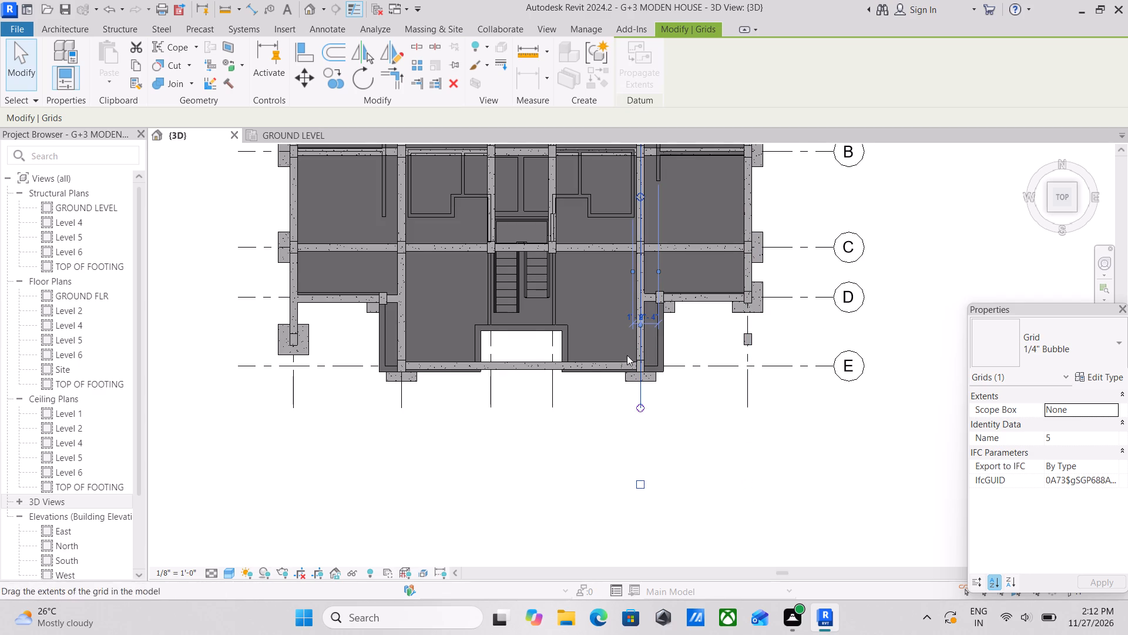
Examine the grid bubbles, beams, walls and stairs across the building in the top view.
{"action": "middle_click_drag", "start_coordinate": [627, 355], "coordinate": [653, 460]}
{"action": "middle_click_drag", "start_coordinate": [626, 415], "coordinate": [693, 474]}
{"action": "middle_click_drag", "start_coordinate": [621, 429], "coordinate": [633, 442]}
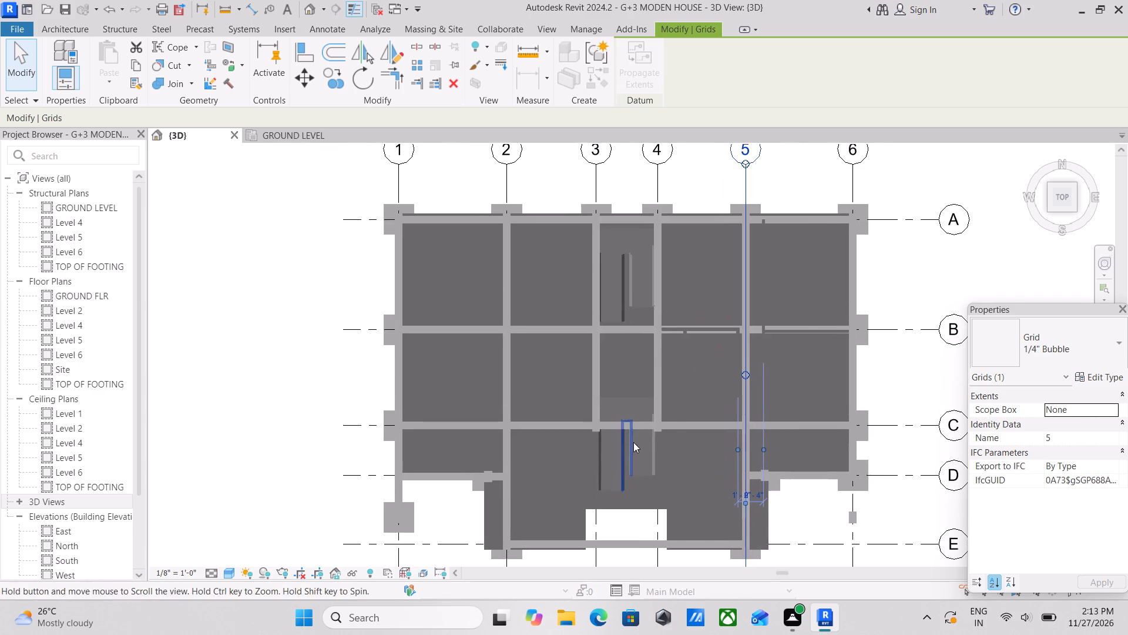
{"action": "scroll", "coordinate": [532, 299], "scroll_direction": "up", "scroll_amount": 1}
{"action": "middle_click_drag", "start_coordinate": [476, 291], "coordinate": [561, 350]}
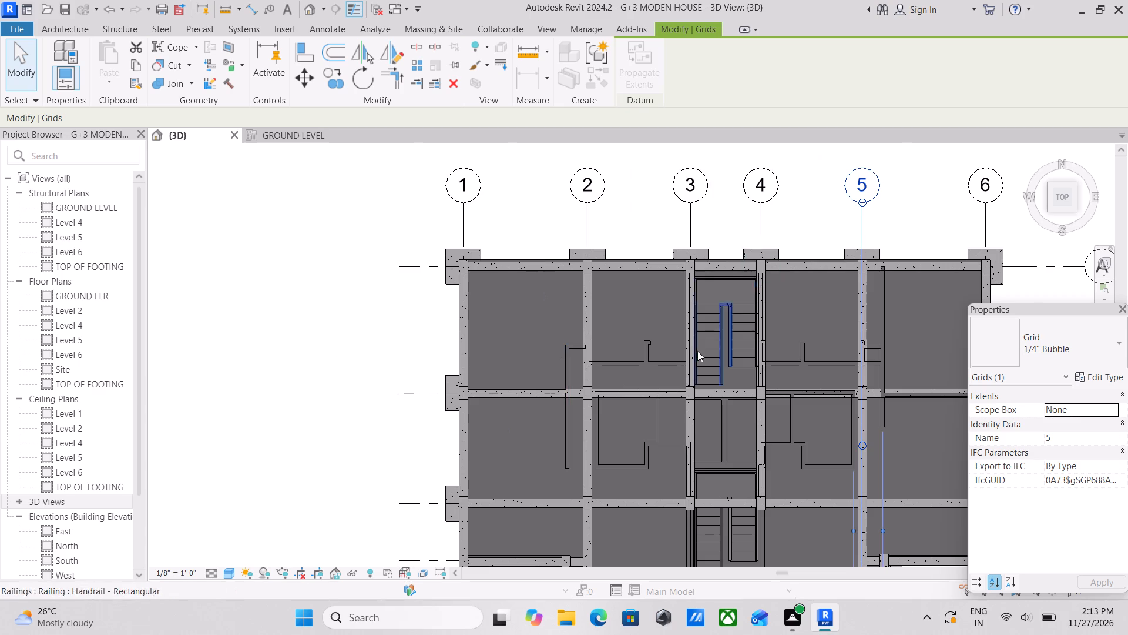
{"action": "scroll", "coordinate": [697, 352], "scroll_direction": "up", "scroll_amount": 2}
{"action": "middle_click_drag", "start_coordinate": [697, 352], "coordinate": [731, 259]}
{"action": "middle_click_drag", "start_coordinate": [693, 337], "coordinate": [704, 228]}
{"action": "middle_click_drag", "start_coordinate": [623, 305], "coordinate": [656, 238]}
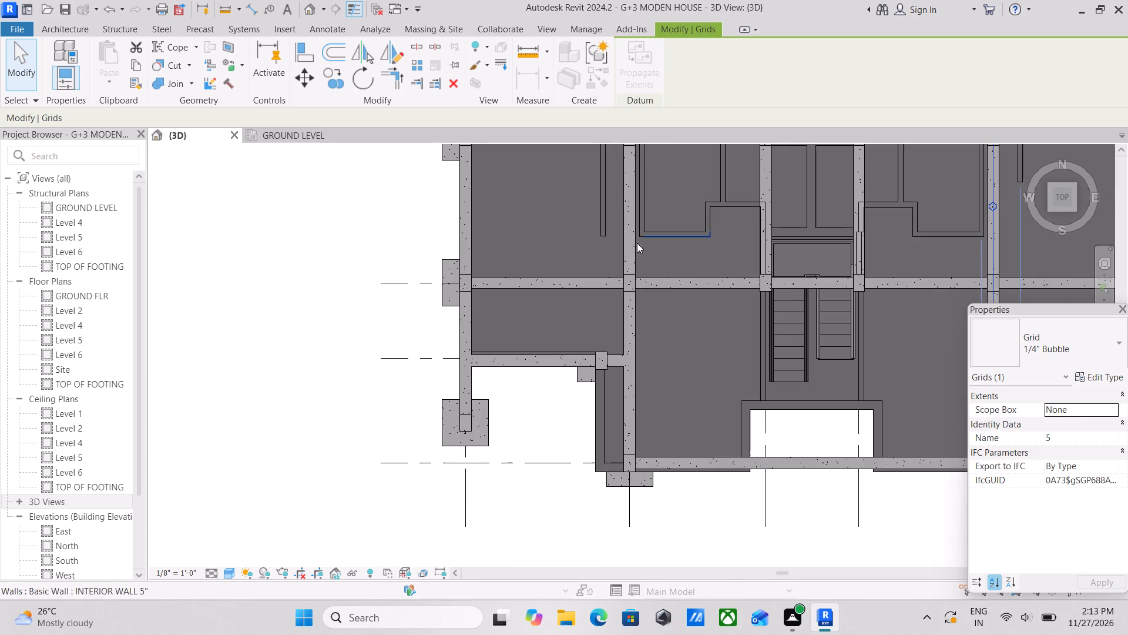
{"action": "scroll", "coordinate": [59, 362], "scroll_direction": "up", "scroll_amount": 2}
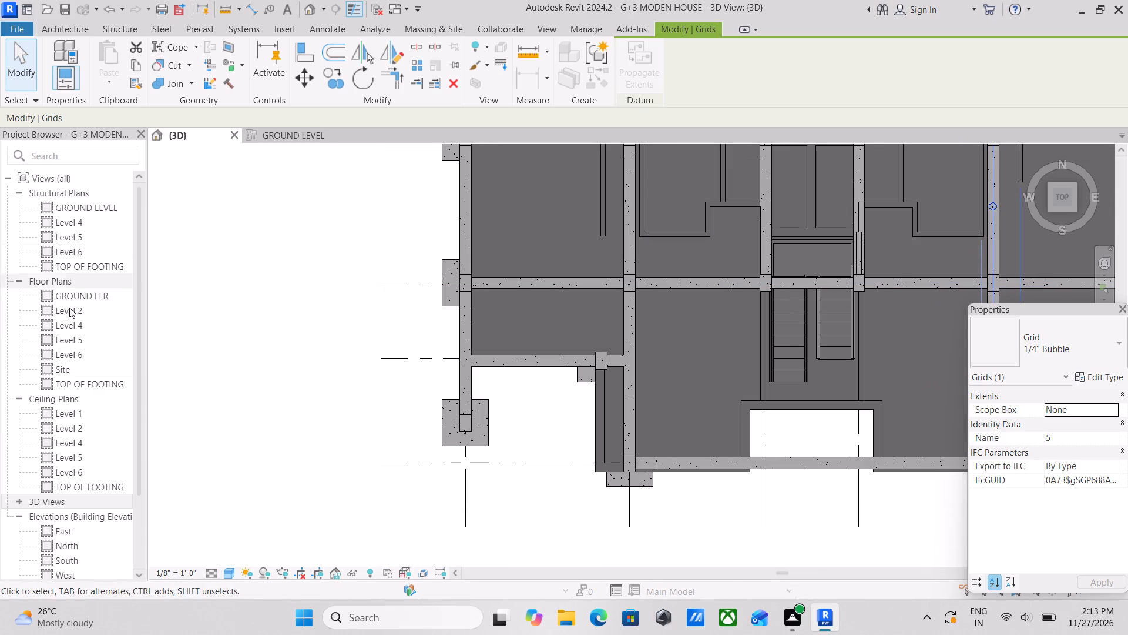
Open the Level 2 floor plan.
{"action": "double_click", "coordinate": [75, 312]}
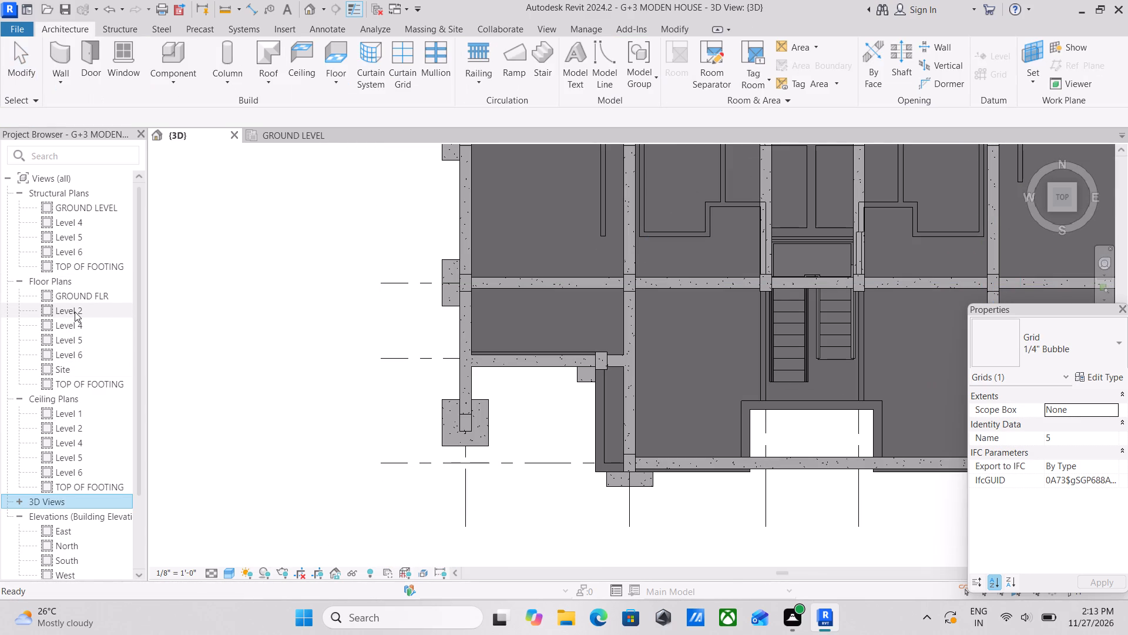
{"action": "scroll", "coordinate": [629, 389], "scroll_direction": "up", "scroll_amount": 3}
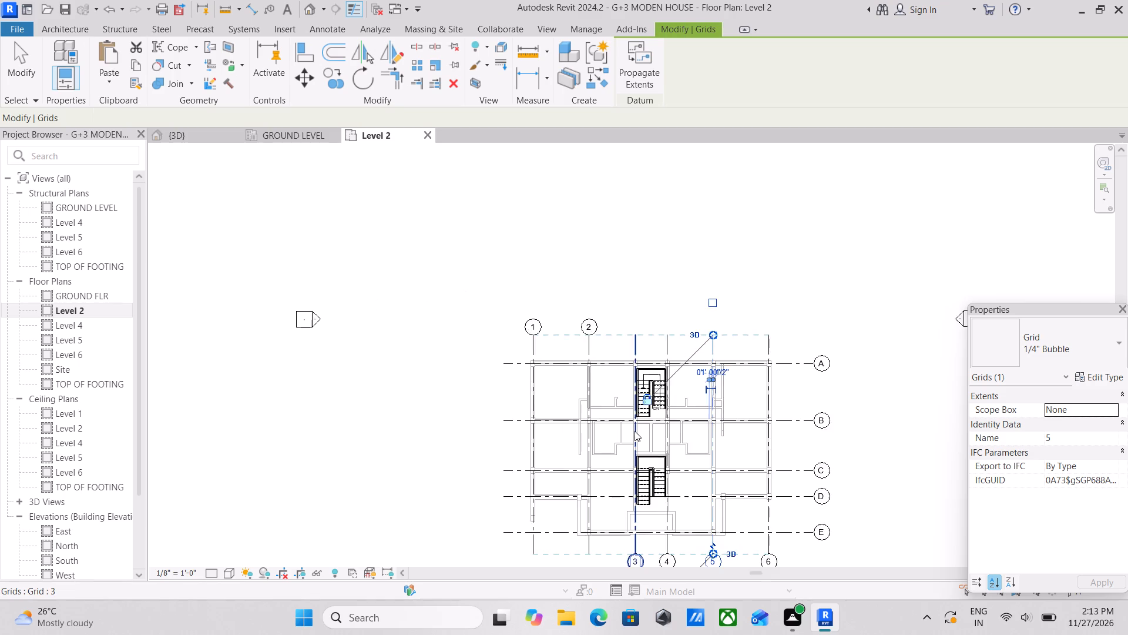
{"action": "scroll", "coordinate": [634, 431], "scroll_direction": "up", "scroll_amount": 2}
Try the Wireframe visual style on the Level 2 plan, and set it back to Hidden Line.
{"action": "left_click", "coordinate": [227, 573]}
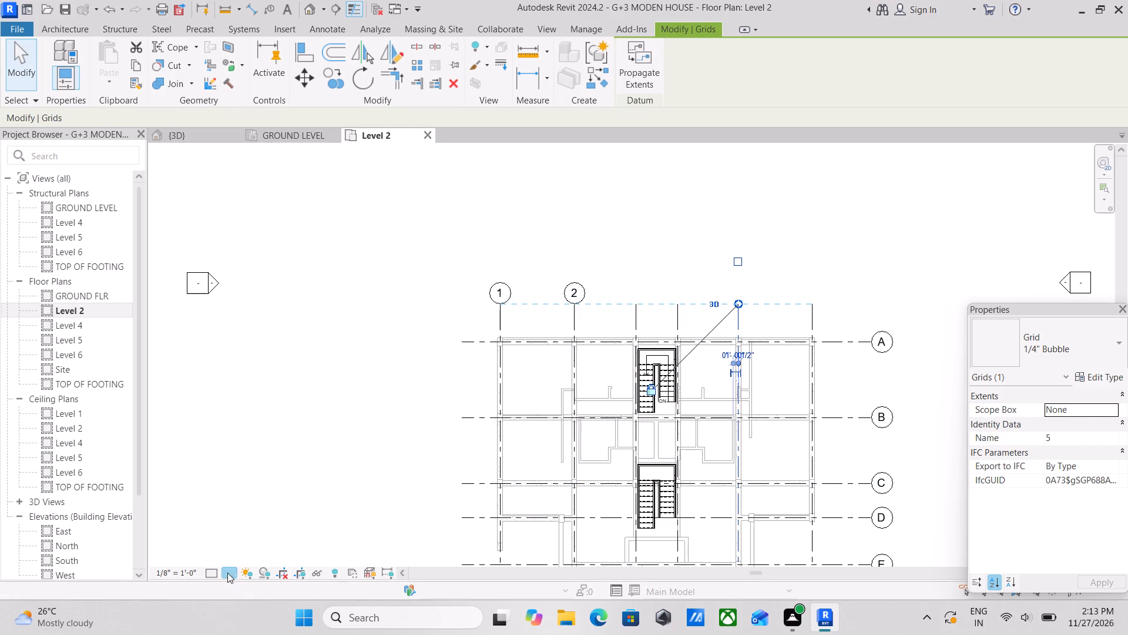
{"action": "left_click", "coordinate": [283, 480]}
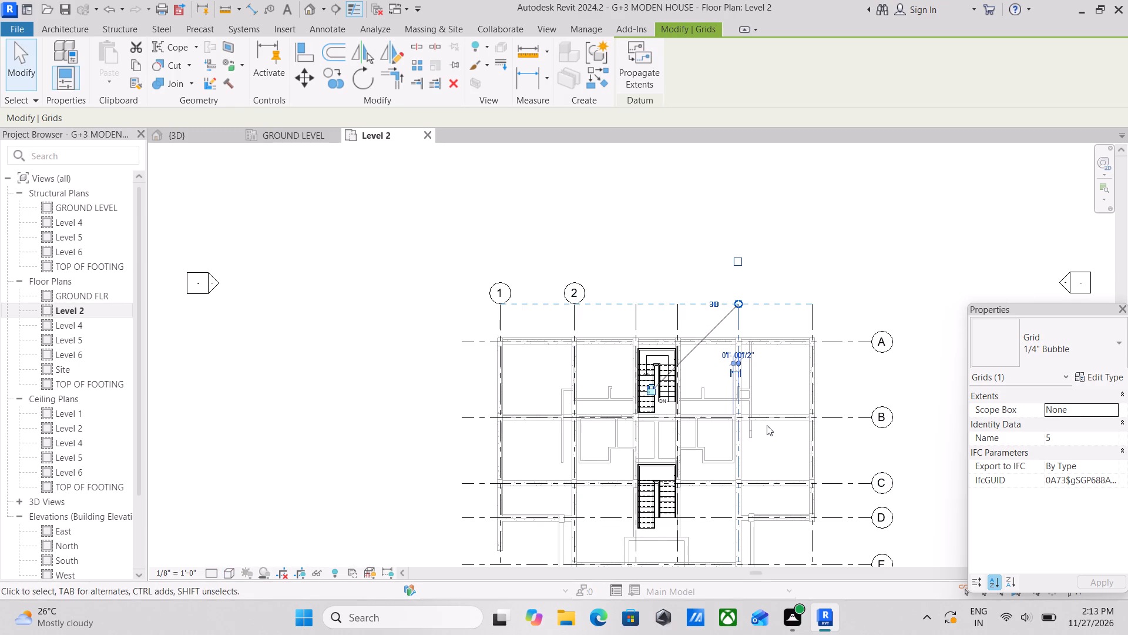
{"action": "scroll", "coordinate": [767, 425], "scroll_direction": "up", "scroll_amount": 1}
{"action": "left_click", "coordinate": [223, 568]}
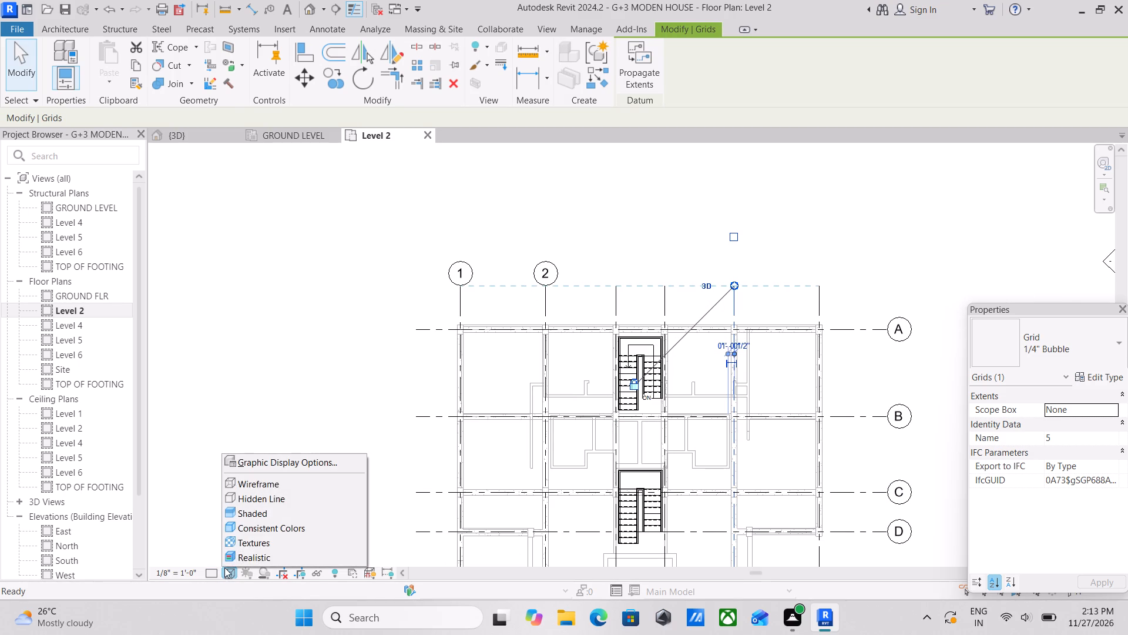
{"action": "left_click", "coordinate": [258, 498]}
Examine the Level 2 floor plan's stairs, walls and grid bubbles from row A to row E.
{"action": "scroll", "coordinate": [719, 340], "scroll_direction": "up", "scroll_amount": 3}
{"action": "scroll", "coordinate": [803, 336], "scroll_direction": "down", "scroll_amount": 1}
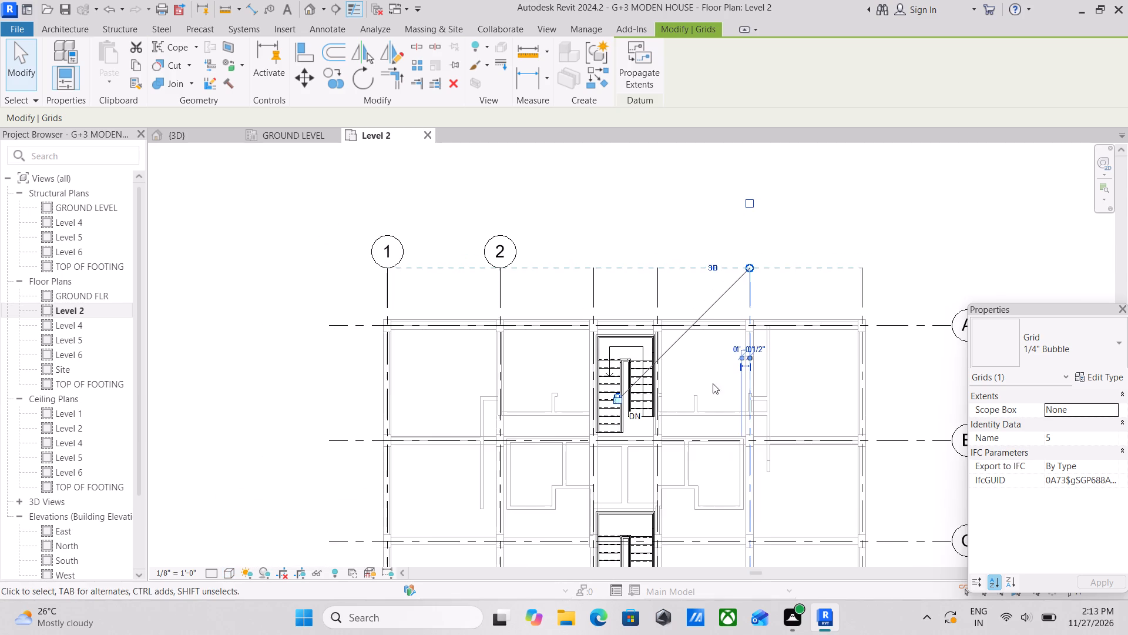
{"action": "middle_click_drag", "start_coordinate": [542, 421], "coordinate": [667, 338]}
{"action": "scroll", "coordinate": [666, 339], "scroll_direction": "down", "scroll_amount": 1}
{"action": "middle_click_drag", "start_coordinate": [666, 339], "coordinate": [377, 317]}
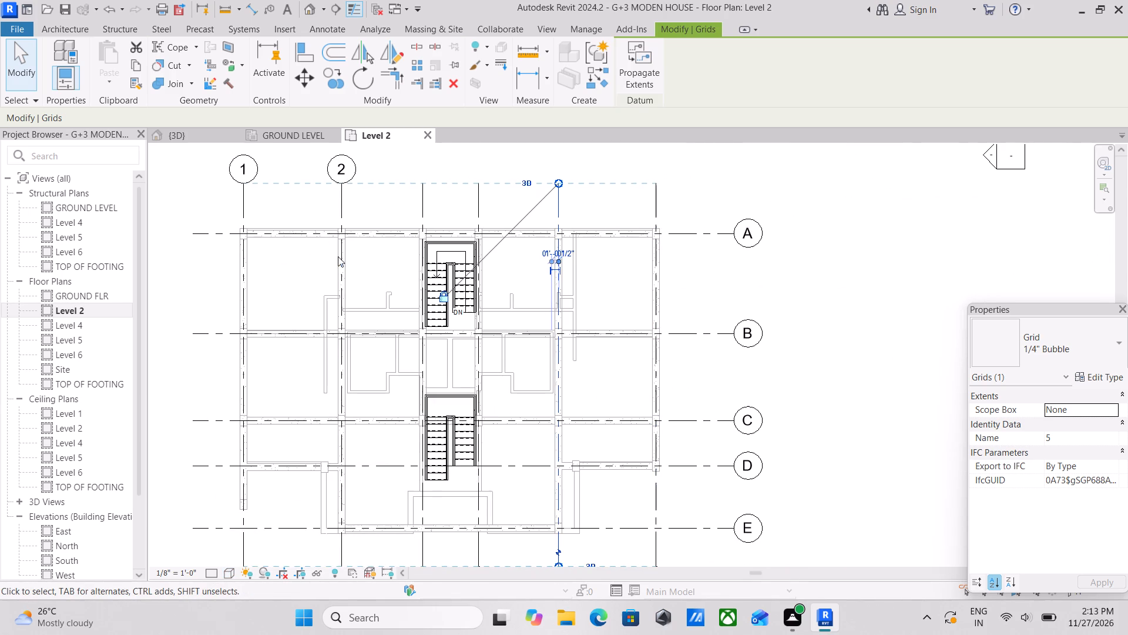
{"action": "scroll", "coordinate": [540, 248], "scroll_direction": "down", "scroll_amount": 1}
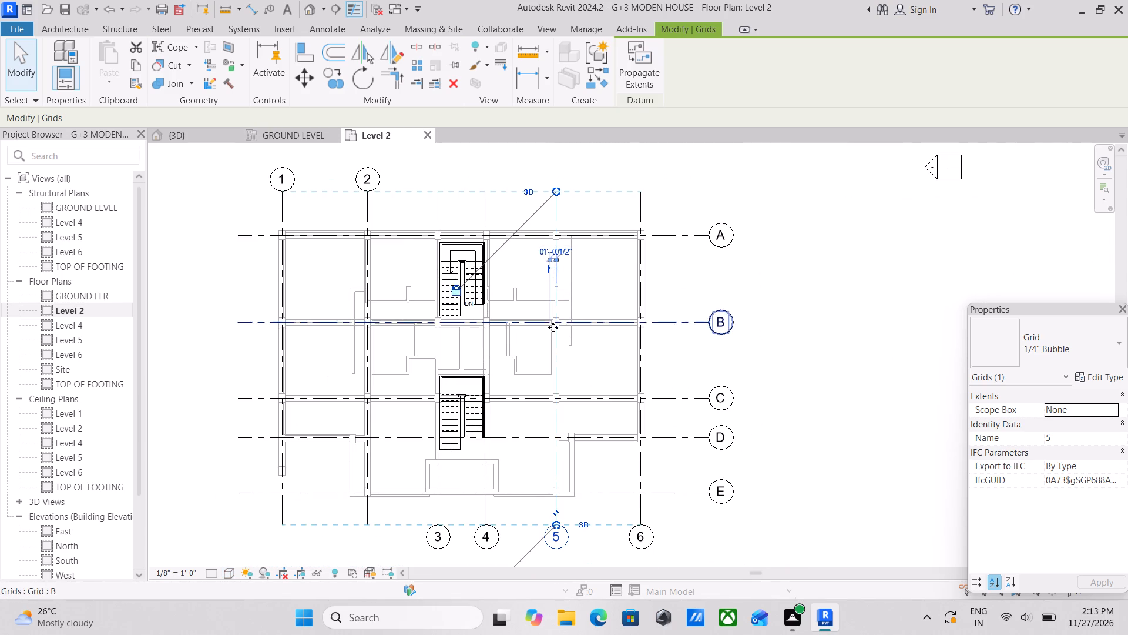
{"action": "middle_click_drag", "start_coordinate": [553, 327], "coordinate": [641, 237]}
{"action": "scroll", "coordinate": [613, 452], "scroll_direction": "up", "scroll_amount": 2}
{"action": "middle_click_drag", "start_coordinate": [607, 422], "coordinate": [649, 470]}
{"action": "middle_click_drag", "start_coordinate": [587, 412], "coordinate": [589, 416]}
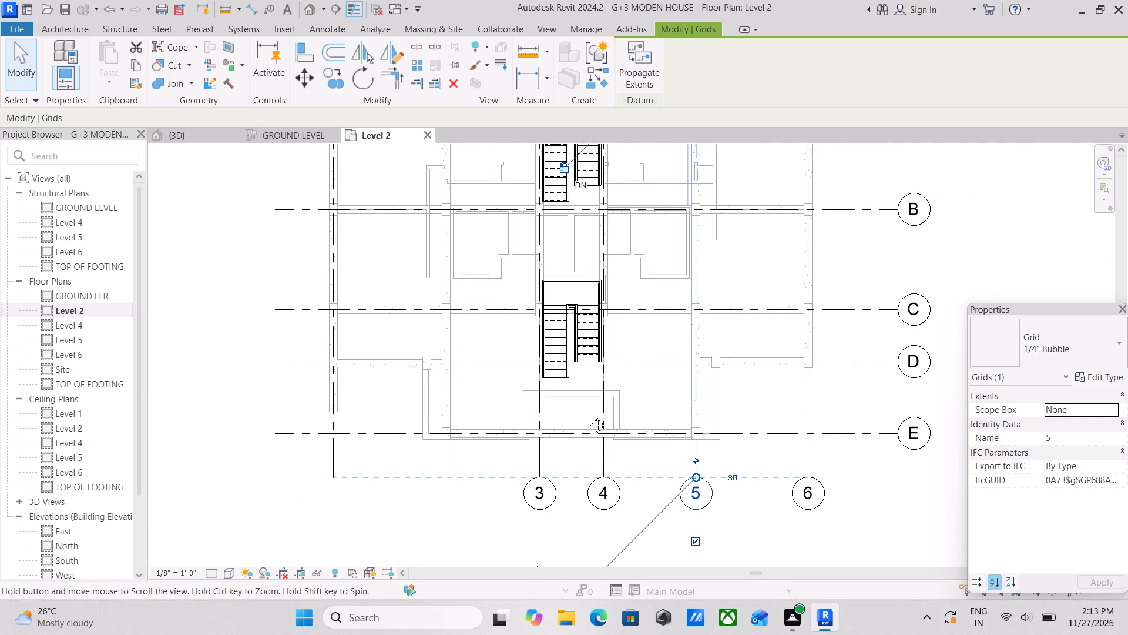
{"action": "middle_click_drag", "start_coordinate": [589, 416], "coordinate": [620, 469]}
{"action": "scroll", "coordinate": [605, 332], "scroll_direction": "up", "scroll_amount": 1}
{"action": "middle_click_drag", "start_coordinate": [605, 332], "coordinate": [613, 409]}
{"action": "middle_click_drag", "start_coordinate": [680, 345], "coordinate": [695, 394]}
{"action": "scroll", "coordinate": [695, 394], "scroll_direction": "up", "scroll_amount": 2}
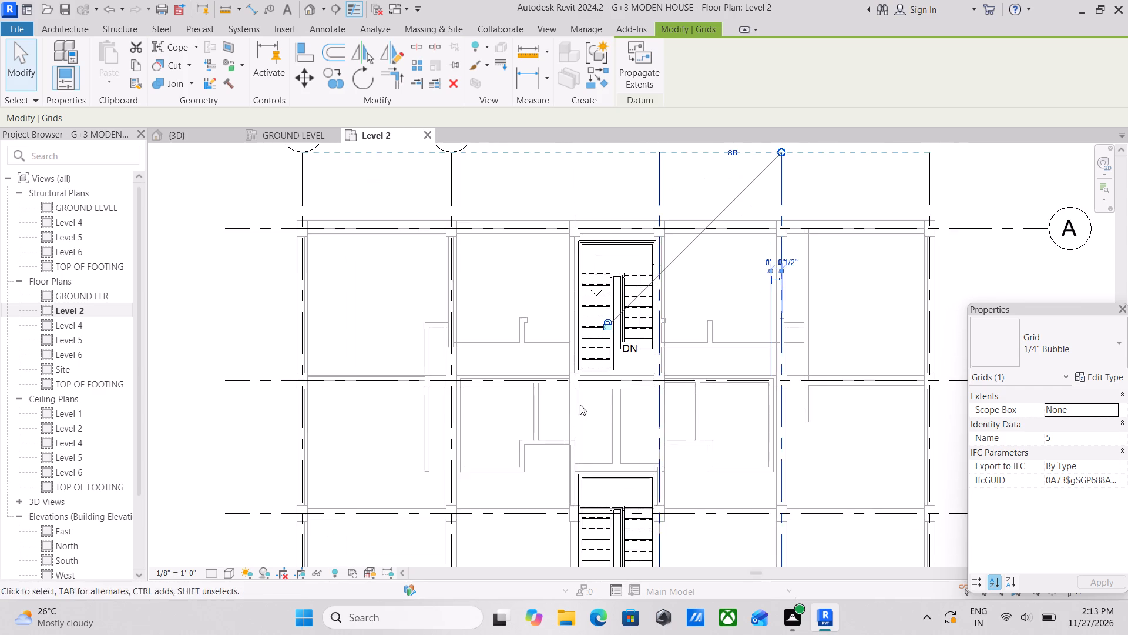
{"action": "middle_click_drag", "start_coordinate": [529, 390], "coordinate": [559, 453]}
{"action": "middle_click_drag", "start_coordinate": [462, 320], "coordinate": [475, 372]}
{"action": "middle_click_drag", "start_coordinate": [350, 327], "coordinate": [362, 402]}
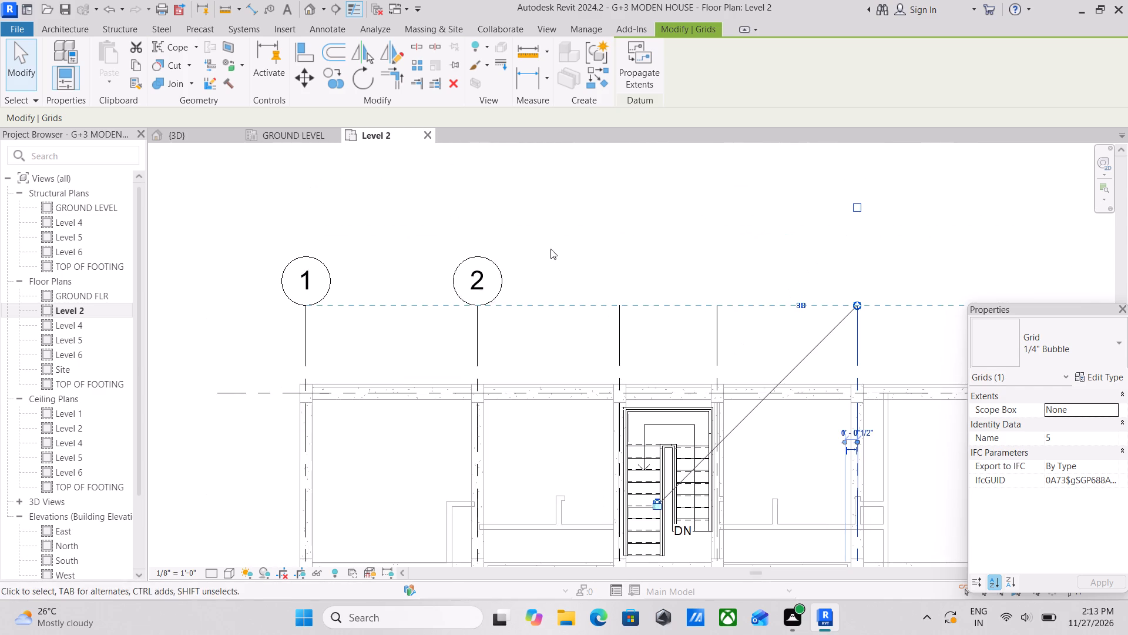
In the Level 2 floor plan, hide the bubbles of grids 3, 4, 5 and 6 at the row E end.
{"action": "scroll", "coordinate": [596, 231], "scroll_direction": "down", "scroll_amount": 6}
{"action": "middle_click_drag", "start_coordinate": [609, 365], "coordinate": [609, 187]}
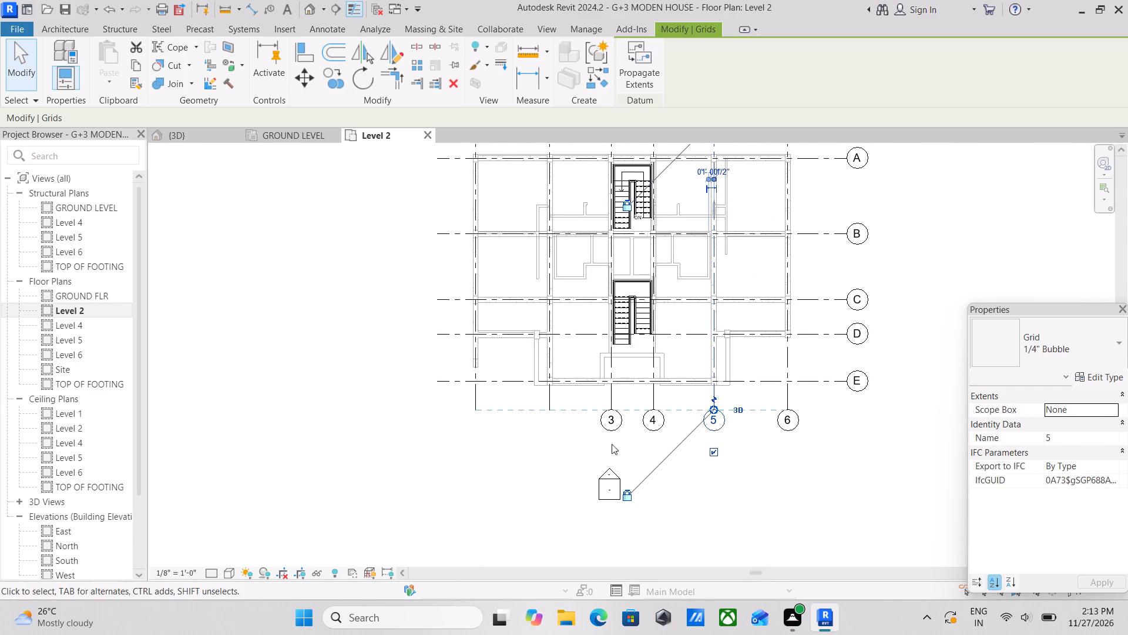
{"action": "left_click", "coordinate": [611, 422]}
{"action": "scroll", "coordinate": [607, 422], "scroll_direction": "up", "scroll_amount": 2}
{"action": "left_click", "coordinate": [612, 462]}
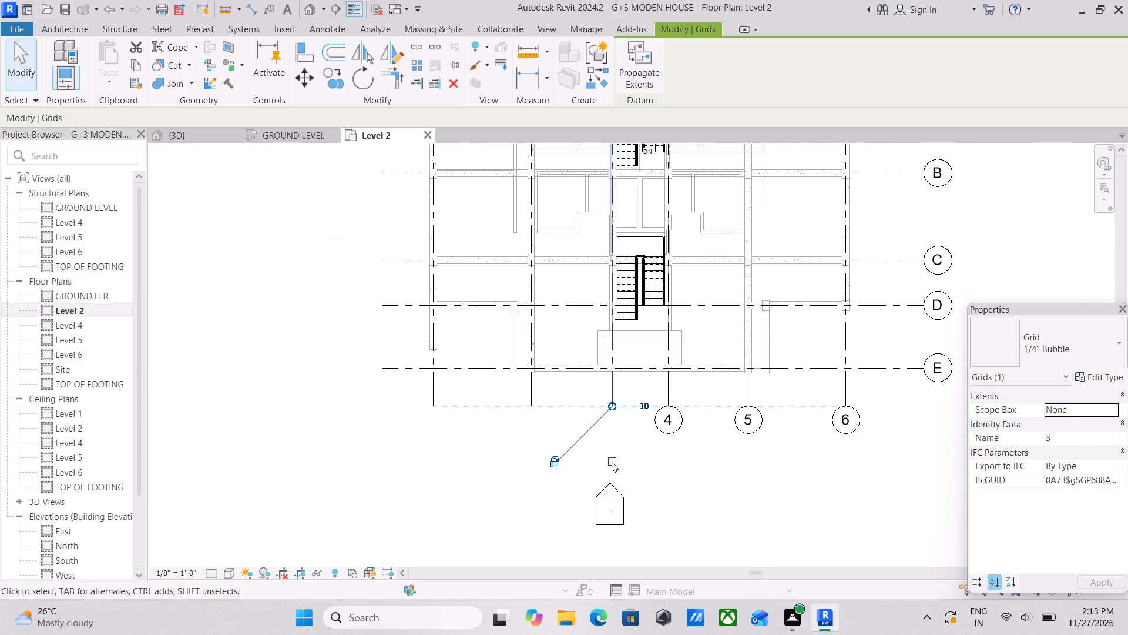
{"action": "left_click", "coordinate": [662, 390]}
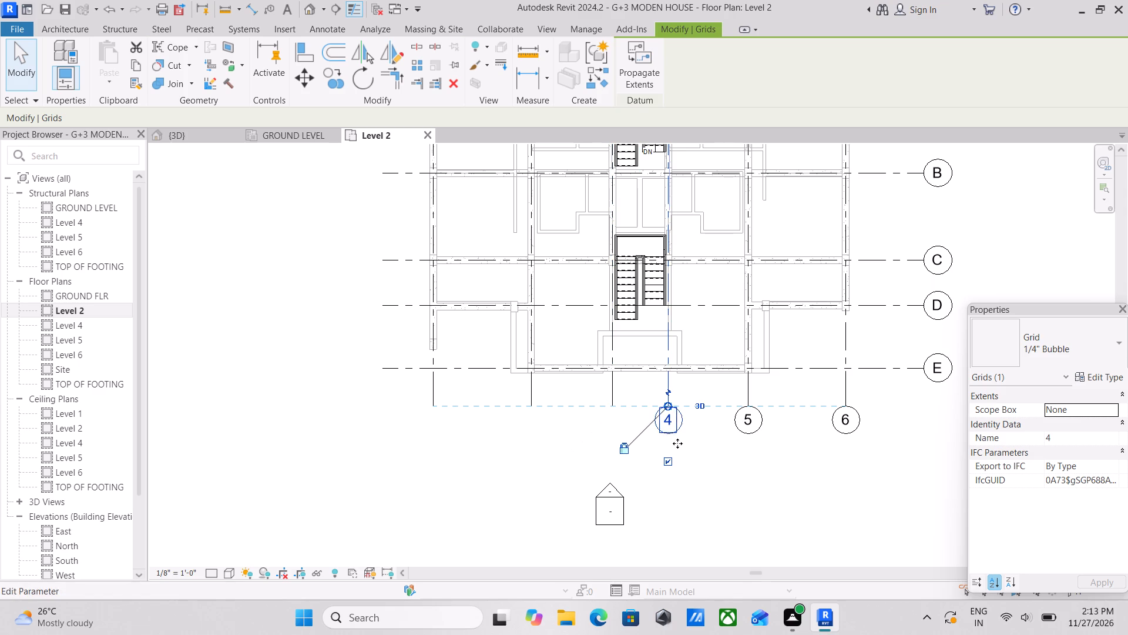
{"action": "left_click", "coordinate": [664, 460]}
{"action": "left_click", "coordinate": [745, 385]}
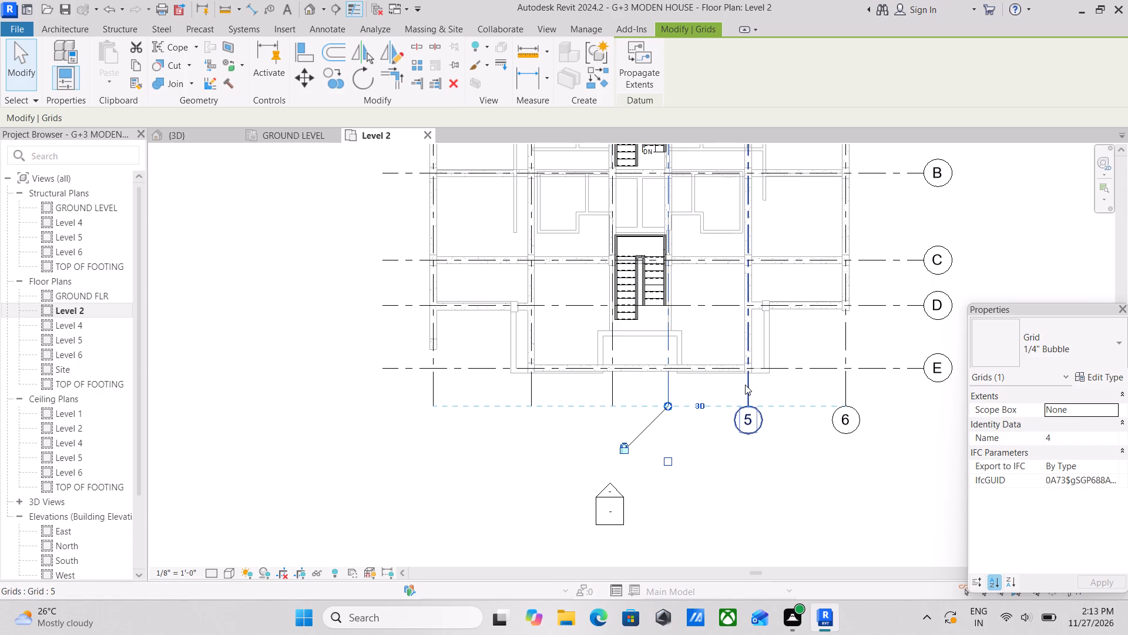
{"action": "left_click", "coordinate": [751, 460]}
{"action": "middle_click_drag", "start_coordinate": [764, 424], "coordinate": [706, 529]}
{"action": "scroll", "coordinate": [756, 522], "scroll_direction": "up", "scroll_amount": 1}
{"action": "left_click", "coordinate": [793, 490]}
{"action": "scroll", "coordinate": [792, 520], "scroll_direction": "down", "scroll_amount": 2}
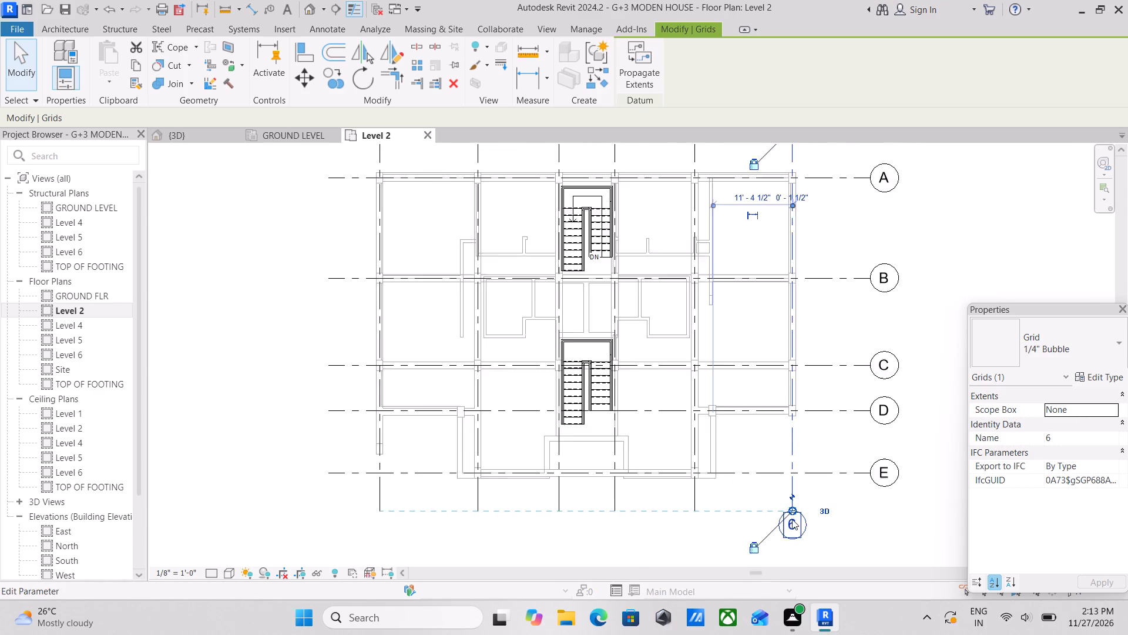
{"action": "middle_click_drag", "start_coordinate": [792, 519], "coordinate": [794, 456]}
{"action": "left_click", "coordinate": [794, 500]}
Show the bubbles of grids 3, 4, 5 and 6 at the row A end of the Level 2 floor plan.
{"action": "middle_click_drag", "start_coordinate": [733, 352], "coordinate": [730, 493]}
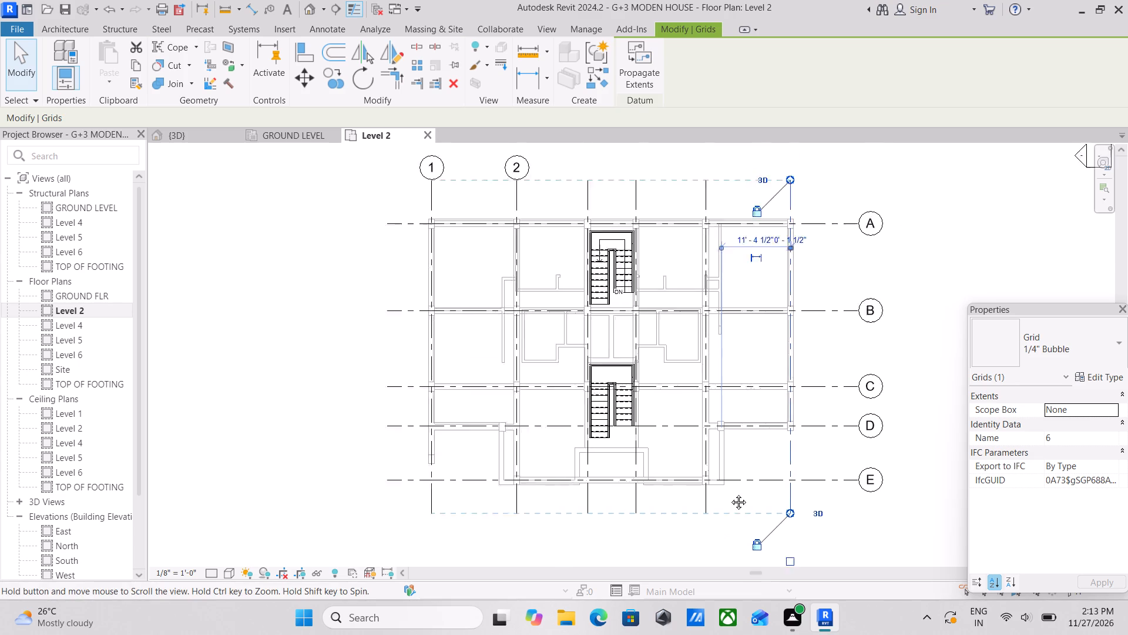
{"action": "middle_click_drag", "start_coordinate": [730, 493], "coordinate": [733, 536]}
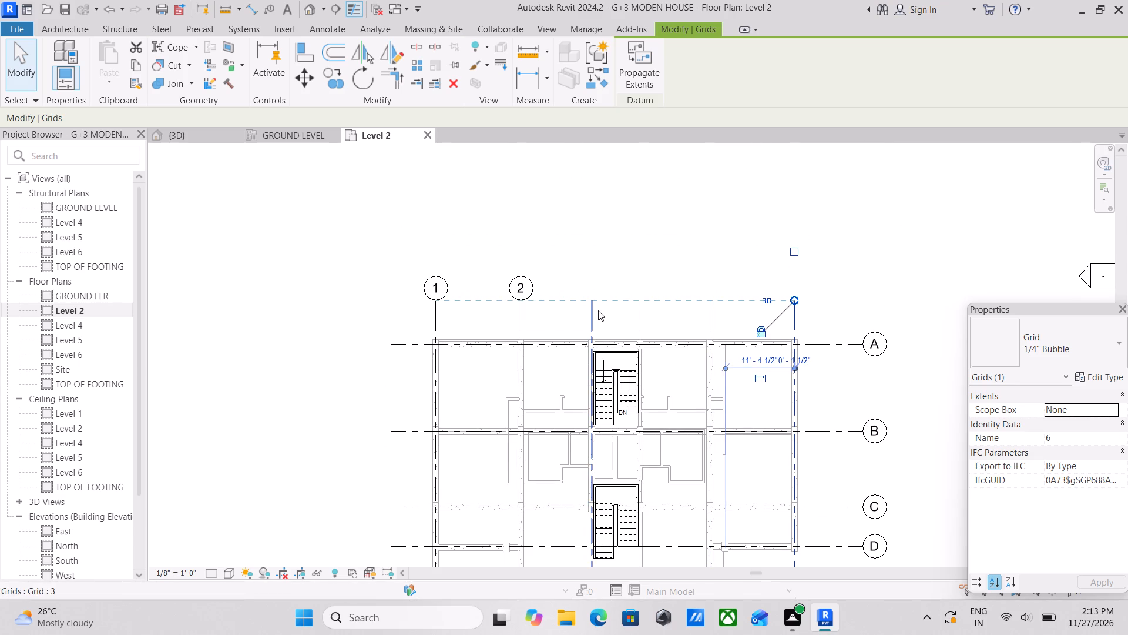
{"action": "left_click", "coordinate": [598, 310]}
{"action": "left_click", "coordinate": [592, 249]}
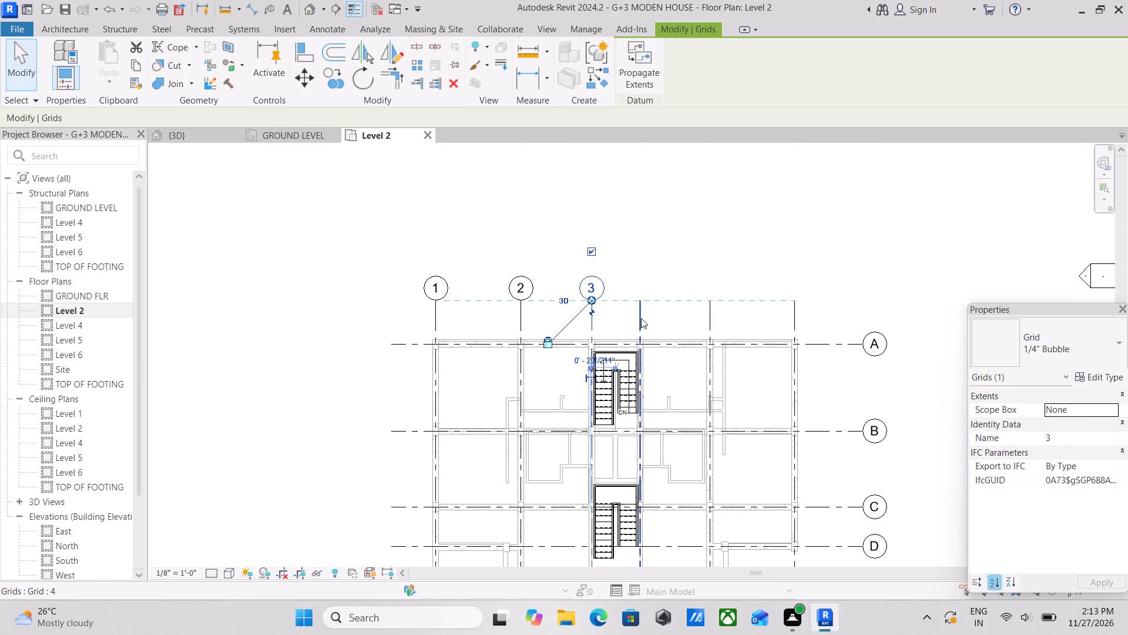
{"action": "left_click", "coordinate": [639, 320]}
{"action": "left_click", "coordinate": [641, 249]}
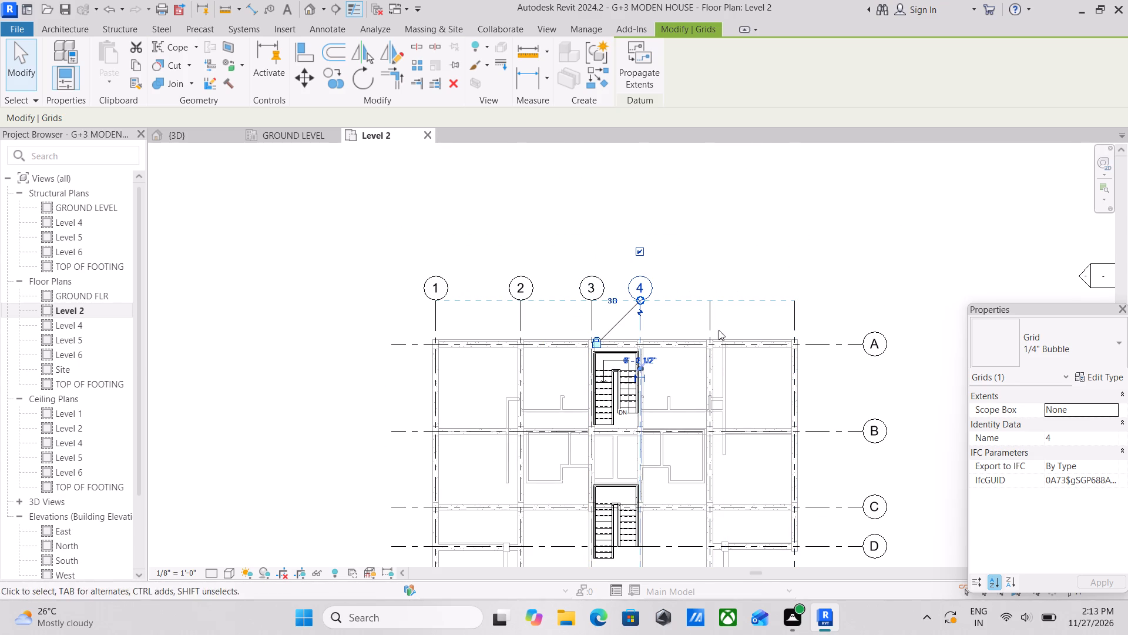
{"action": "left_click", "coordinate": [707, 317]}
{"action": "left_click", "coordinate": [712, 253]}
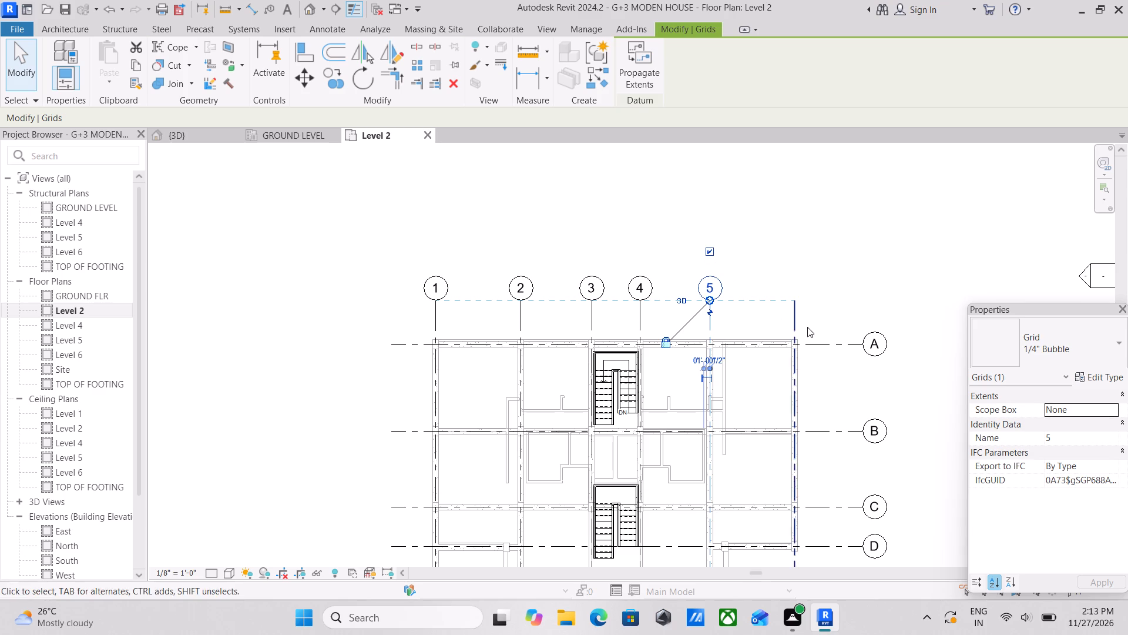
{"action": "left_click", "coordinate": [798, 317]}
{"action": "left_click", "coordinate": [798, 252]}
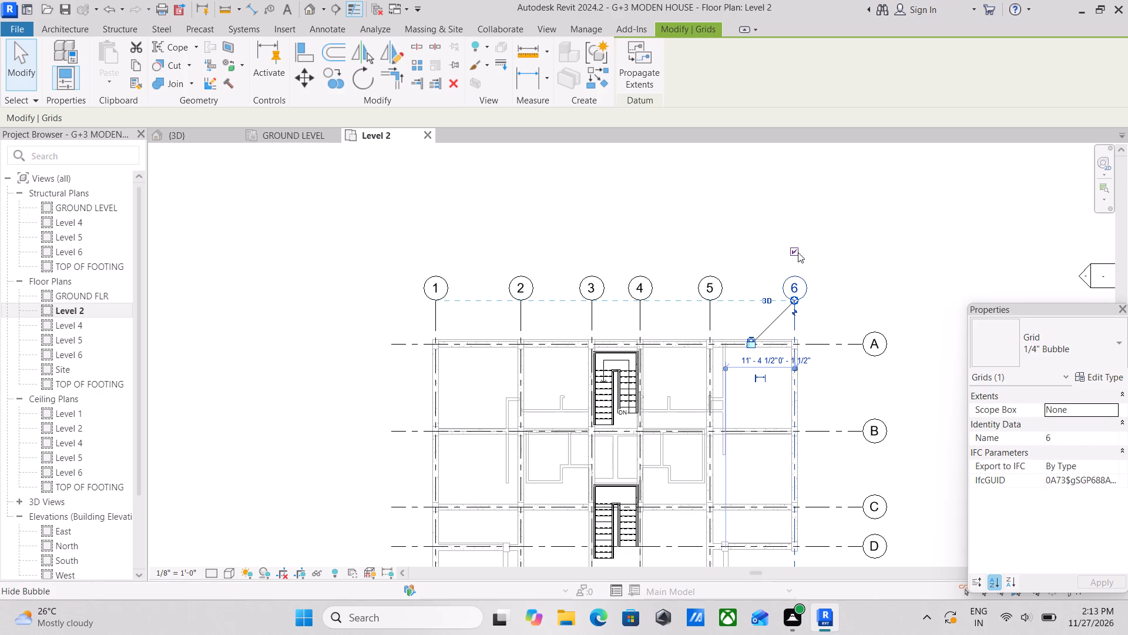
Examine the Level 2 floor plan's grid bubbles along row A, stairs and walls, leaving grid 6 deselected.
{"action": "scroll", "coordinate": [782, 279], "scroll_direction": "up", "scroll_amount": 4}
{"action": "middle_click_drag", "start_coordinate": [603, 399], "coordinate": [806, 285]}
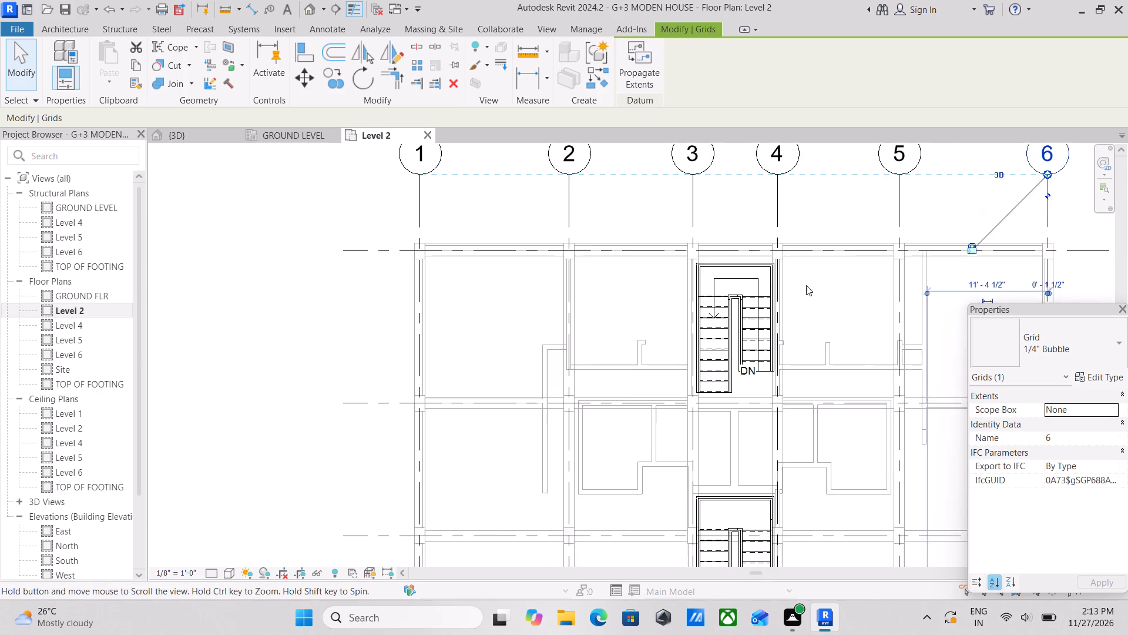
{"action": "middle_click_drag", "start_coordinate": [481, 323], "coordinate": [560, 297]}
{"action": "scroll", "coordinate": [564, 297], "scroll_direction": "down", "scroll_amount": 2}
{"action": "scroll", "coordinate": [683, 341], "scroll_direction": "down", "scroll_amount": 2}
{"action": "middle_click_drag", "start_coordinate": [683, 341], "coordinate": [641, 342]}
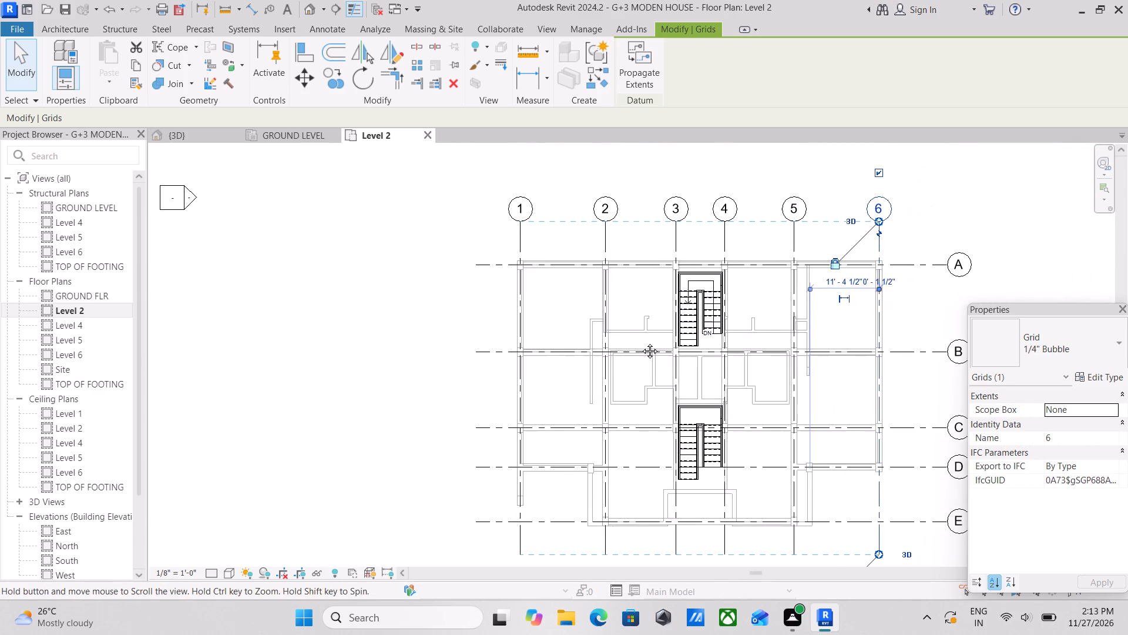
{"action": "middle_click_drag", "start_coordinate": [641, 342], "coordinate": [642, 342]}
{"action": "middle_click_drag", "start_coordinate": [681, 365], "coordinate": [703, 436]}
{"action": "key", "text": "Escape"}
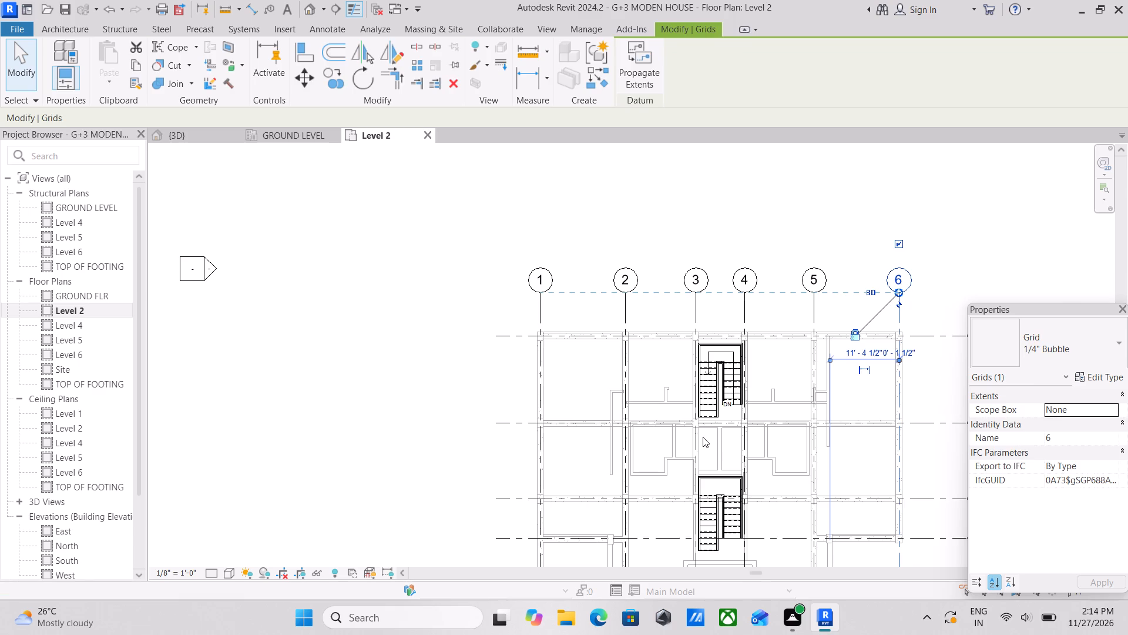
{"action": "scroll", "coordinate": [701, 437], "scroll_direction": "down", "scroll_amount": 1}
{"action": "middle_click_drag", "start_coordinate": [701, 437], "coordinate": [658, 409]}
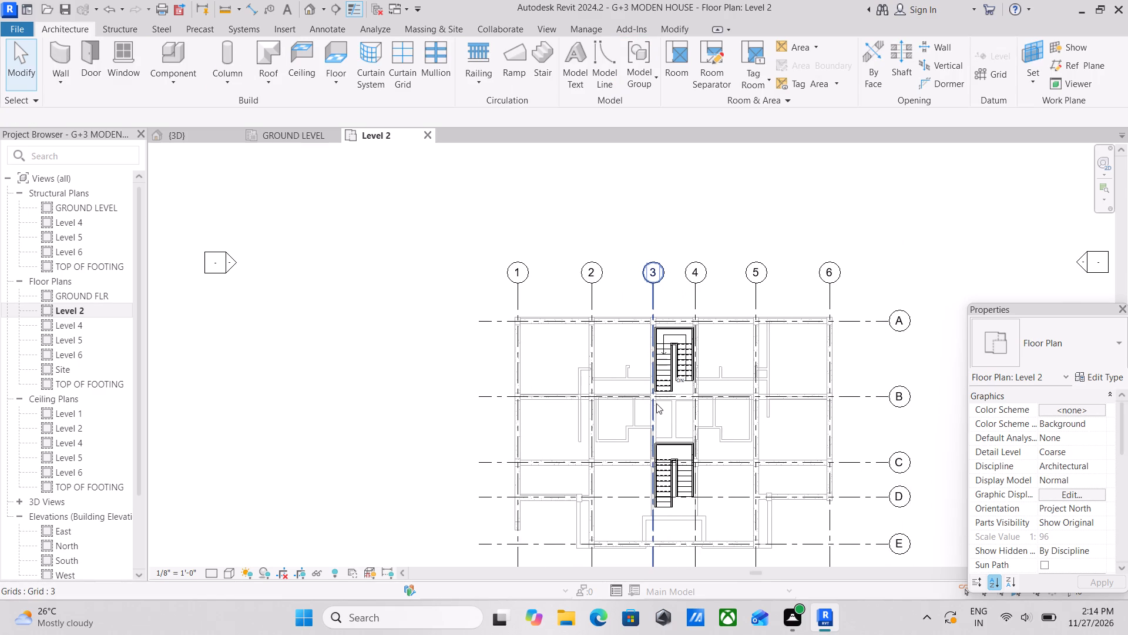
In the {3D} view, orient the model to its top-front-right corner and apply the Realistic visual style.
{"action": "left_click", "coordinate": [179, 131]}
{"action": "scroll", "coordinate": [597, 411], "scroll_direction": "up", "scroll_amount": 1}
{"action": "middle_click_drag", "start_coordinate": [597, 411], "coordinate": [499, 409]}
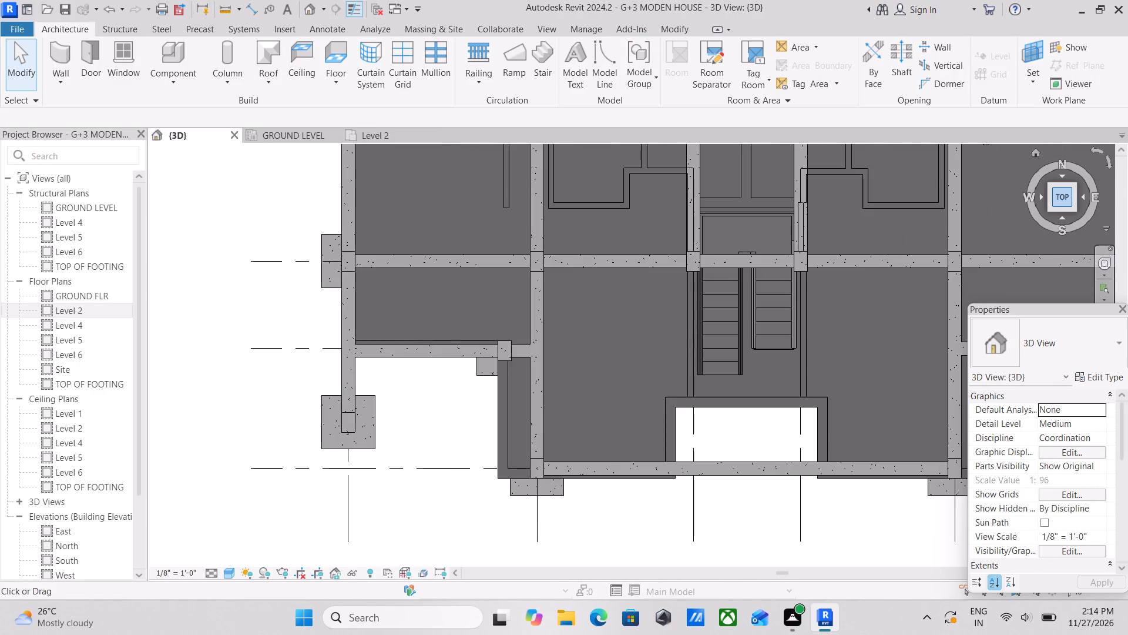
{"action": "left_click", "coordinate": [1076, 211]}
{"action": "scroll", "coordinate": [738, 373], "scroll_direction": "up", "scroll_amount": 3}
{"action": "scroll", "coordinate": [528, 436], "scroll_direction": "up", "scroll_amount": 6}
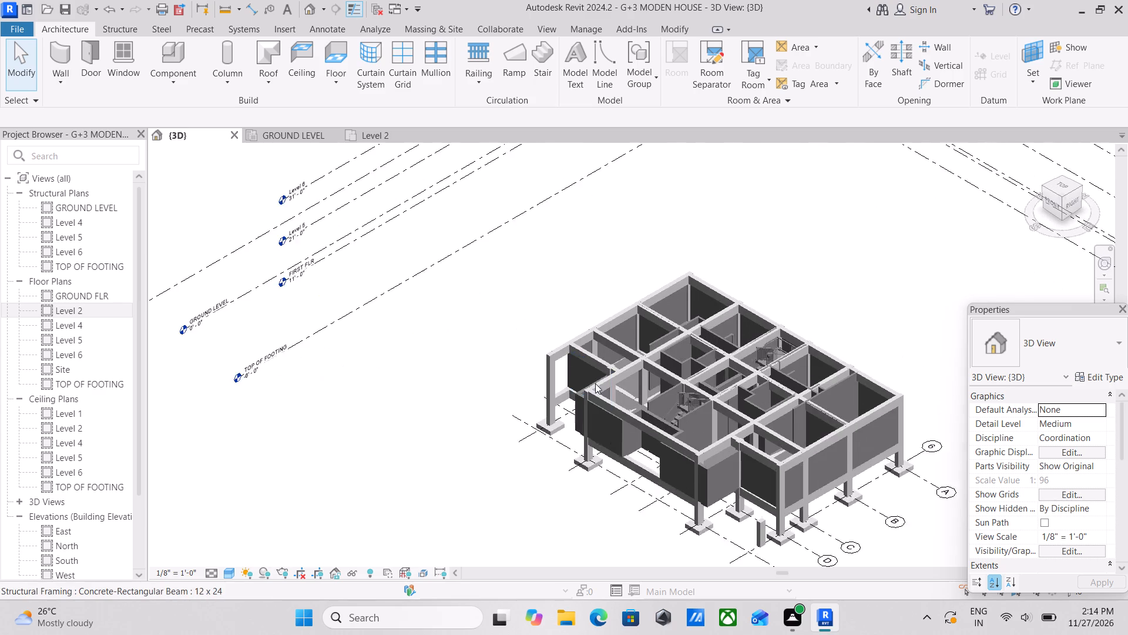
{"action": "scroll", "coordinate": [610, 463], "scroll_direction": "up", "scroll_amount": 2}
{"action": "left_click", "coordinate": [222, 567]}
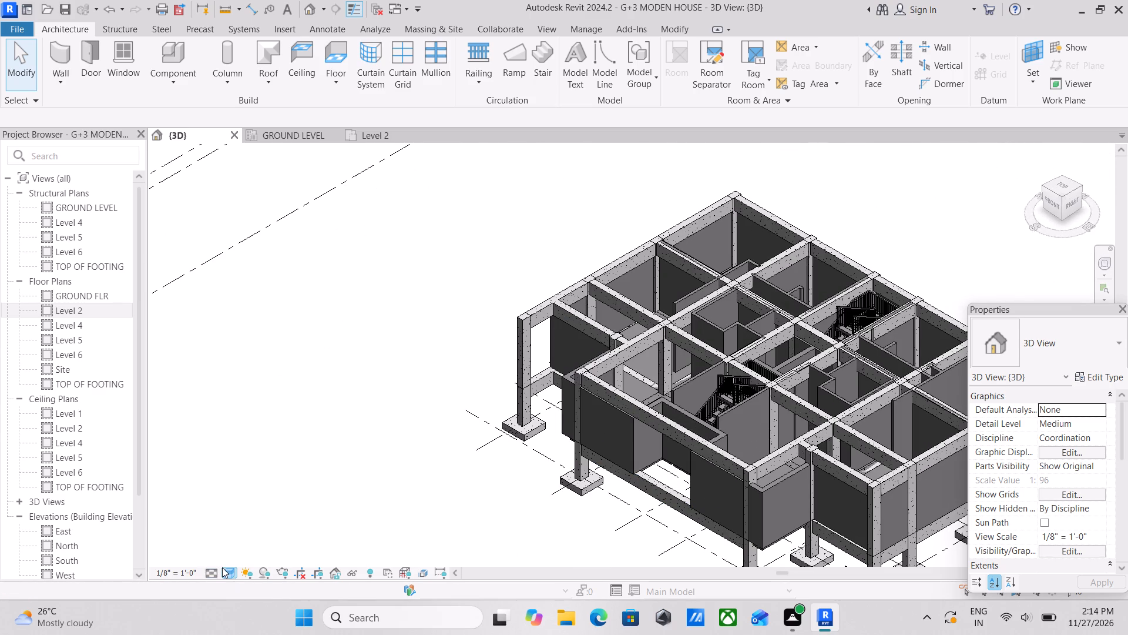
{"action": "left_click", "coordinate": [264, 552]}
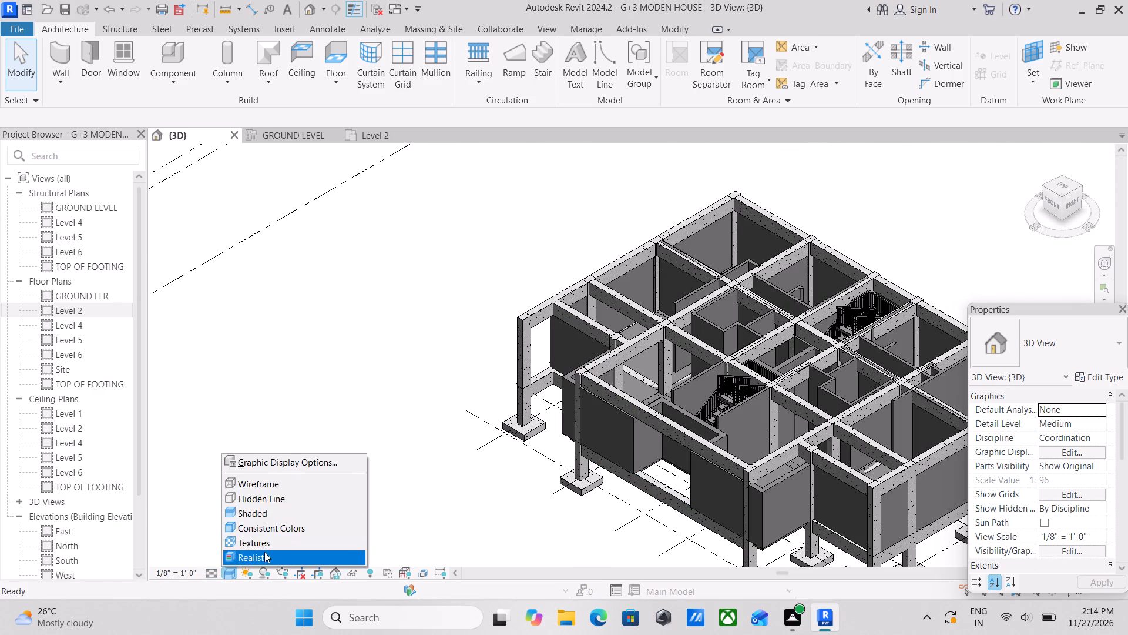
Examine the stairs, railings, interior walls and concrete beams of the realistic 3D model.
{"action": "scroll", "coordinate": [659, 497], "scroll_direction": "up", "scroll_amount": 2}
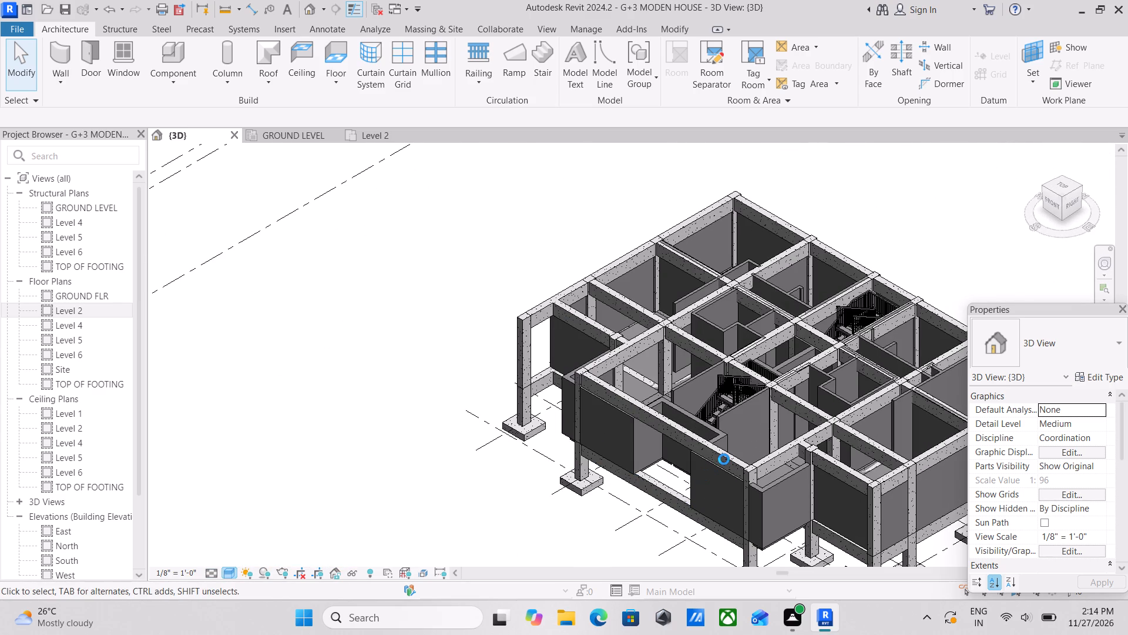
{"action": "scroll", "coordinate": [724, 459], "scroll_direction": "up", "scroll_amount": 5}
{"action": "scroll", "coordinate": [783, 479], "scroll_direction": "up", "scroll_amount": 2}
{"action": "scroll", "coordinate": [734, 398], "scroll_direction": "up", "scroll_amount": 4}
{"action": "scroll", "coordinate": [730, 398], "scroll_direction": "down", "scroll_amount": 1}
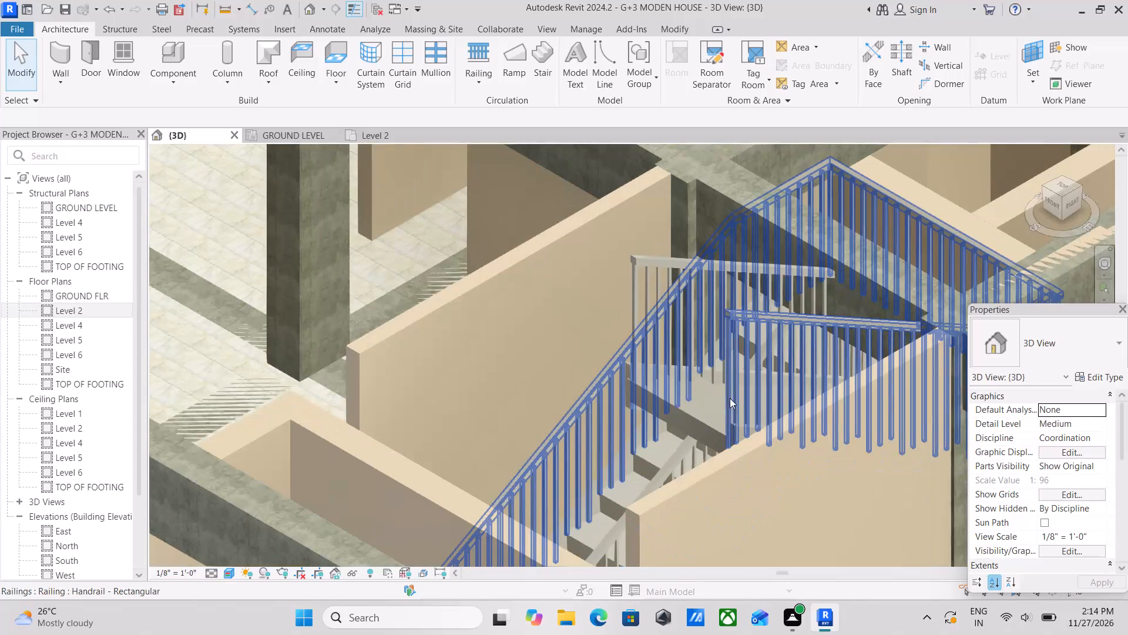
{"action": "scroll", "coordinate": [730, 398], "scroll_direction": "down", "scroll_amount": 2}
{"action": "middle_click_drag", "start_coordinate": [543, 406], "coordinate": [626, 525]}
{"action": "scroll", "coordinate": [461, 378], "scroll_direction": "up", "scroll_amount": 3}
{"action": "scroll", "coordinate": [417, 430], "scroll_direction": "up", "scroll_amount": 6}
{"action": "scroll", "coordinate": [417, 430], "scroll_direction": "down", "scroll_amount": 14}
{"action": "middle_click_drag", "start_coordinate": [500, 449], "coordinate": [501, 446]}
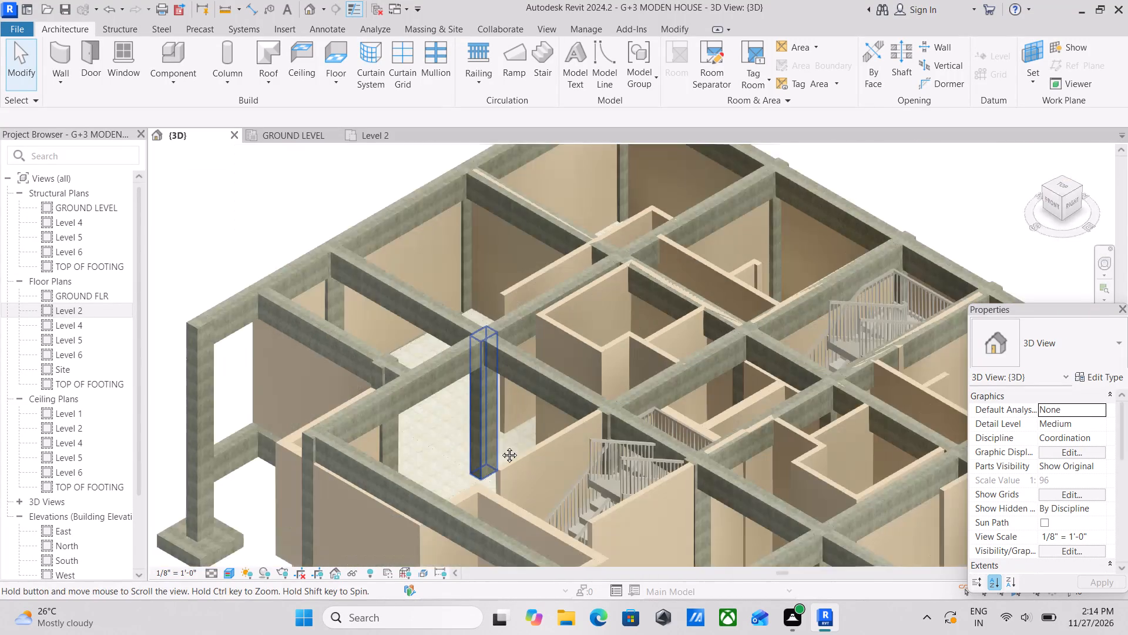
{"action": "middle_click_drag", "start_coordinate": [501, 446], "coordinate": [526, 293]}
{"action": "middle_click_drag", "start_coordinate": [540, 379], "coordinate": [558, 318]}
{"action": "scroll", "coordinate": [607, 459], "scroll_direction": "up", "scroll_amount": 1}
{"action": "middle_click_drag", "start_coordinate": [607, 450], "coordinate": [608, 428]}
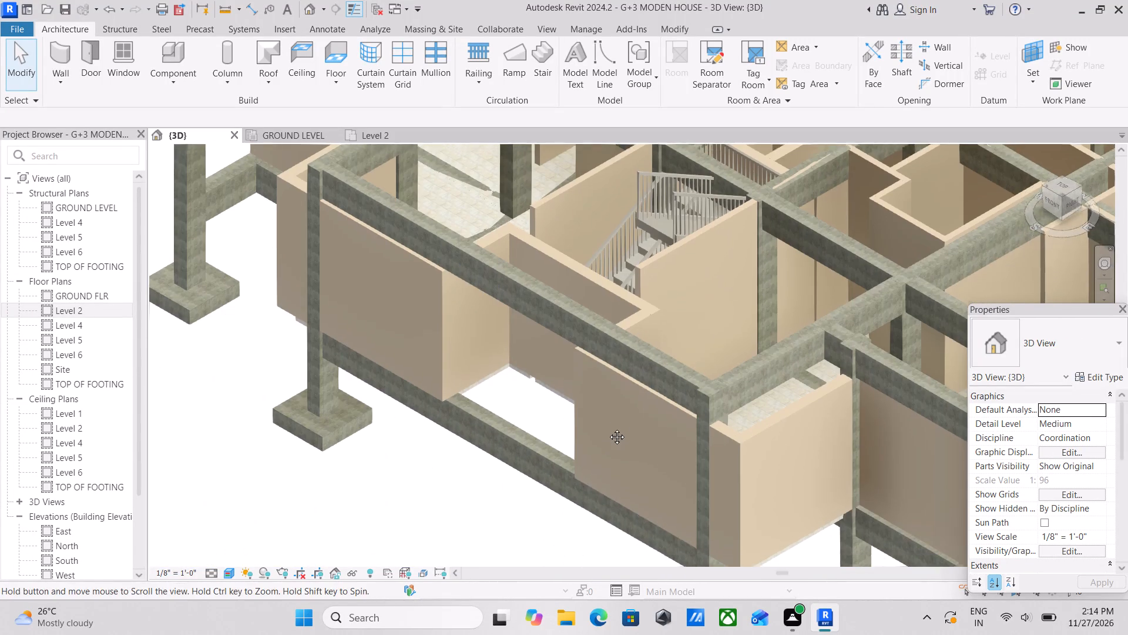
{"action": "middle_click_drag", "start_coordinate": [608, 428], "coordinate": [609, 426]}
{"action": "middle_click_drag", "start_coordinate": [562, 415], "coordinate": [580, 470]}
{"action": "middle_click_drag", "start_coordinate": [562, 416], "coordinate": [588, 490]}
{"action": "middle_click_drag", "start_coordinate": [598, 381], "coordinate": [613, 442]}
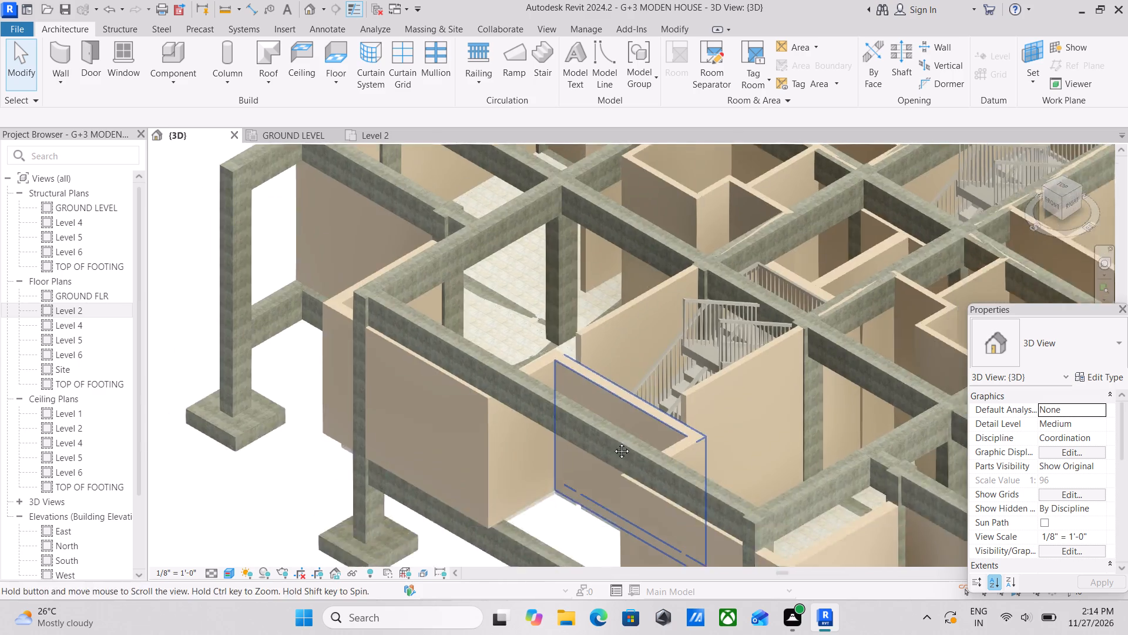
{"action": "middle_click_drag", "start_coordinate": [613, 442], "coordinate": [619, 469]}
{"action": "middle_click_drag", "start_coordinate": [582, 362], "coordinate": [591, 432]}
{"action": "middle_click_drag", "start_coordinate": [650, 396], "coordinate": [632, 432]}
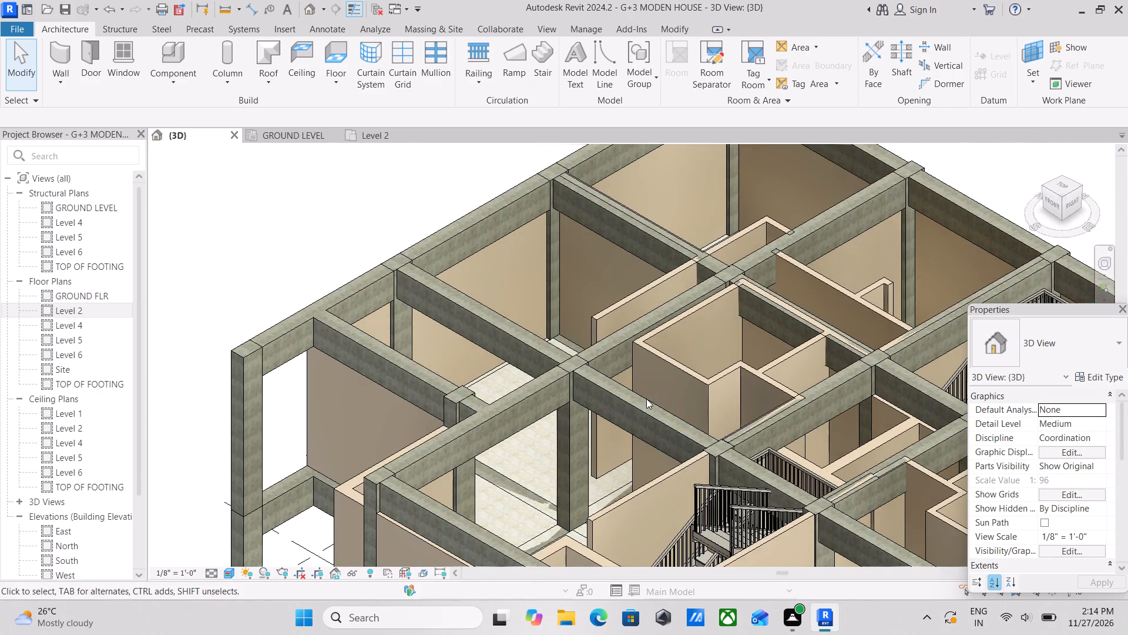
{"action": "middle_click_drag", "start_coordinate": [646, 399], "coordinate": [617, 426]}
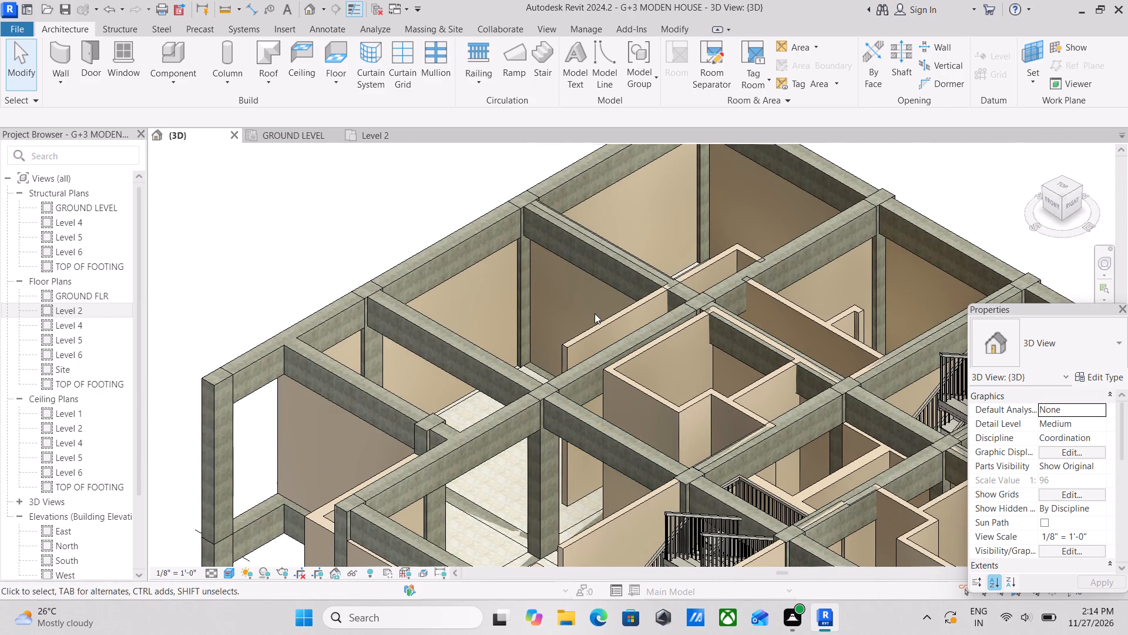
Select all instances of the INTERIOR WALL 5" type in the 3D view and set their top offset to -2'.
{"action": "left_click", "coordinate": [595, 313]}
{"action": "left_click", "coordinate": [592, 325]}
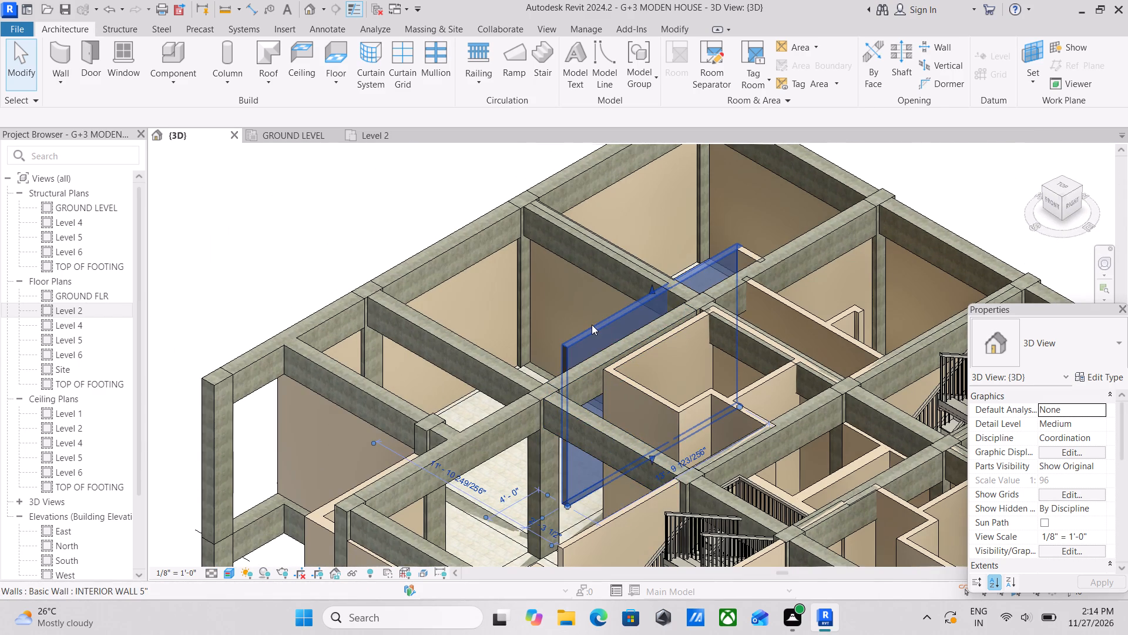
{"action": "type", "text": "sa"}
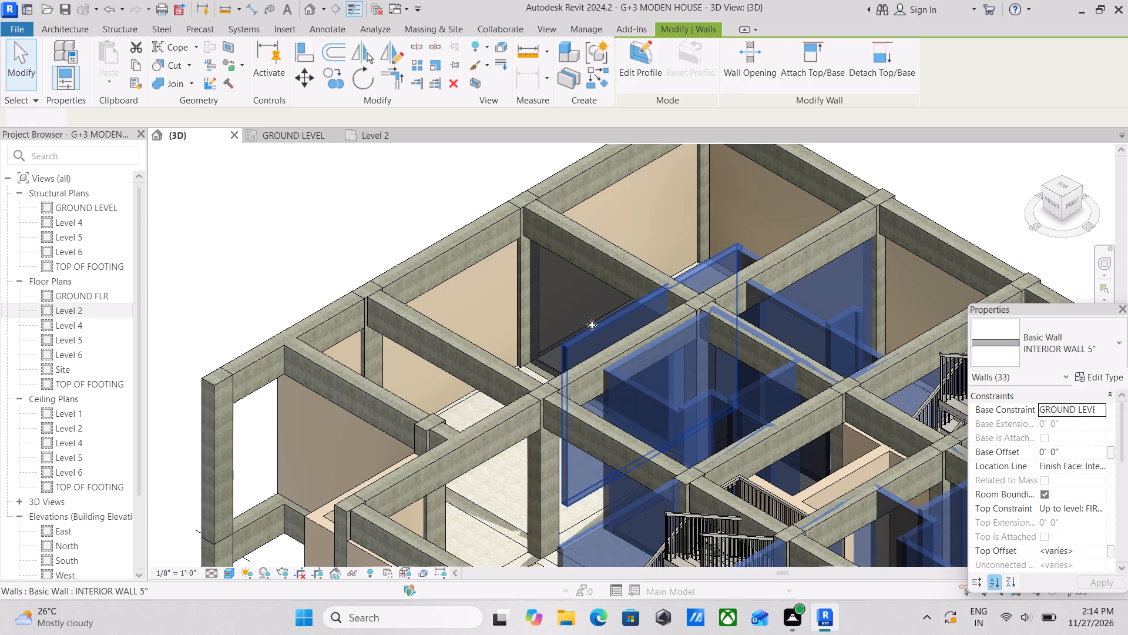
{"action": "scroll", "coordinate": [592, 325], "scroll_direction": "down", "scroll_amount": 2}
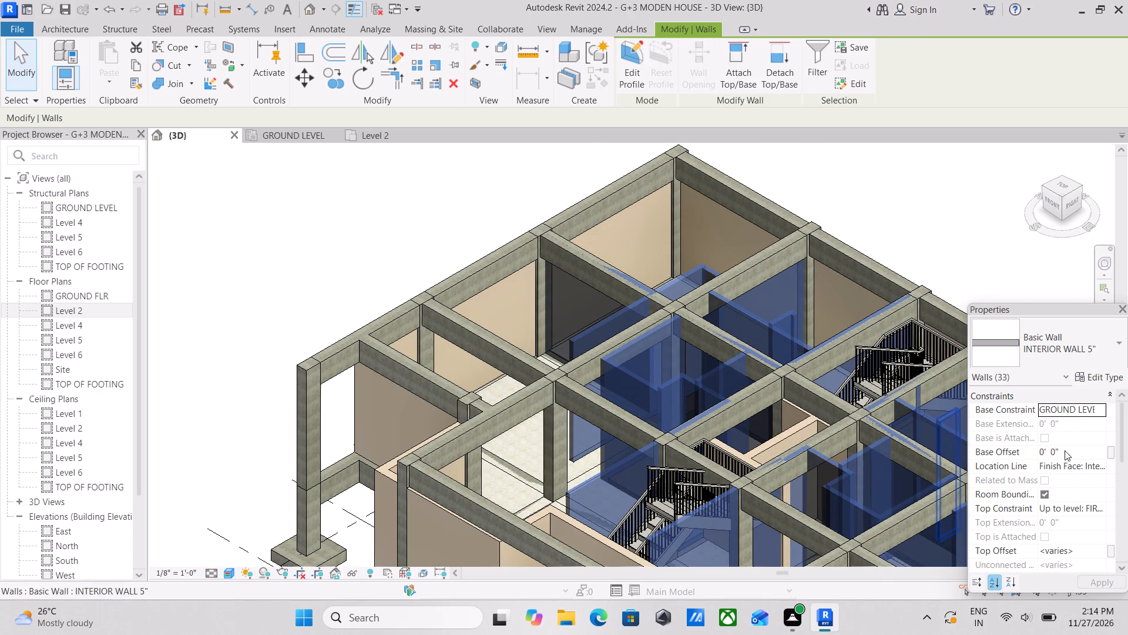
{"action": "scroll", "coordinate": [1093, 480], "scroll_direction": "down", "scroll_amount": 1}
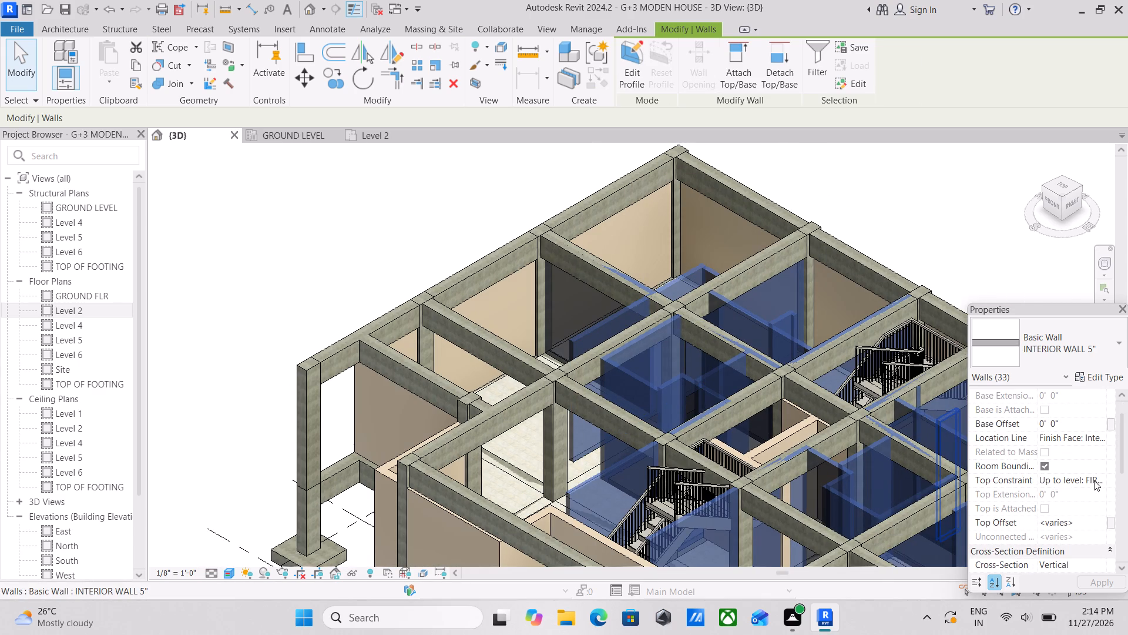
{"action": "left_click", "coordinate": [1094, 523]}
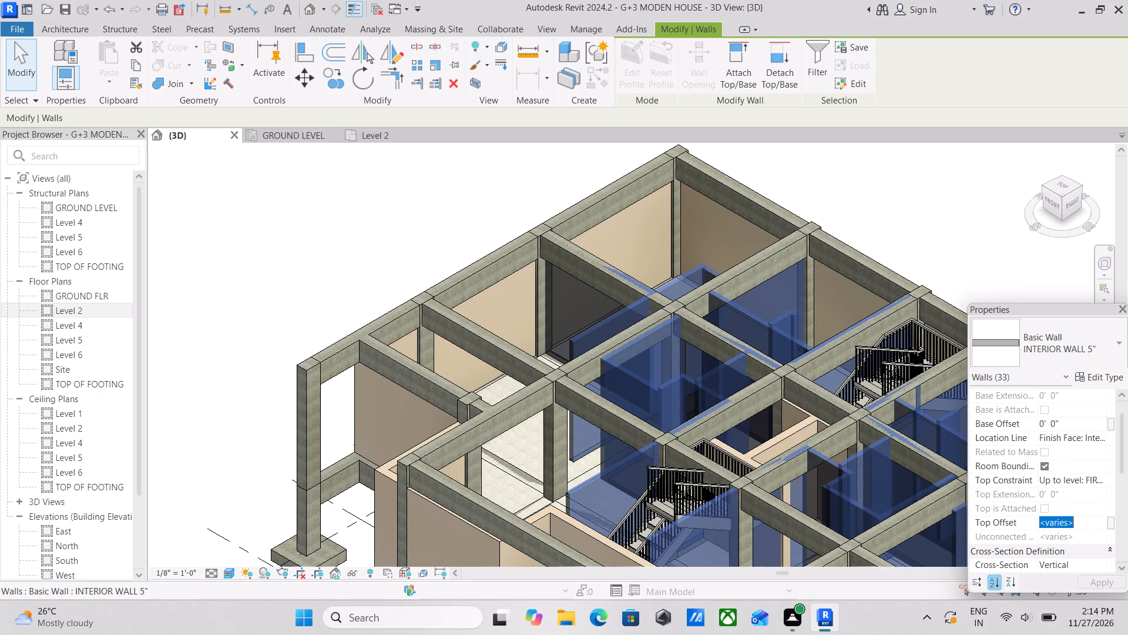
{"action": "key", "text": "minus"}
{"action": "type", "text": "2'"}
{"action": "key", "text": "Return"}
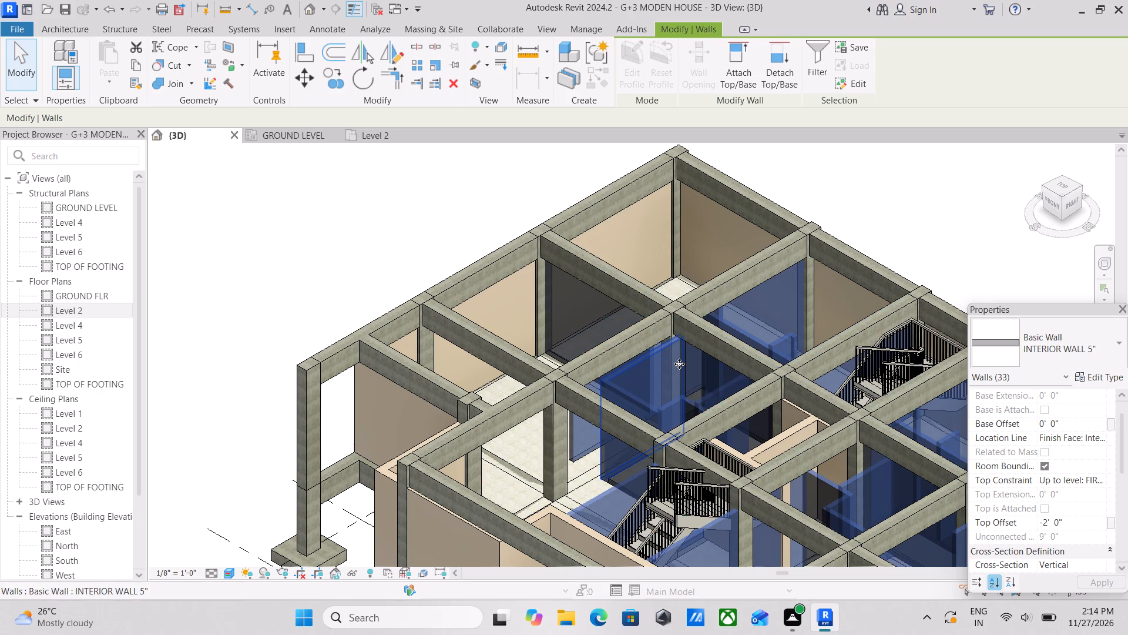
{"action": "key", "text": "grave"}
{"action": "scroll", "coordinate": [692, 391], "scroll_direction": "down", "scroll_amount": 1}
{"action": "middle_click_drag", "start_coordinate": [692, 391], "coordinate": [658, 340]}
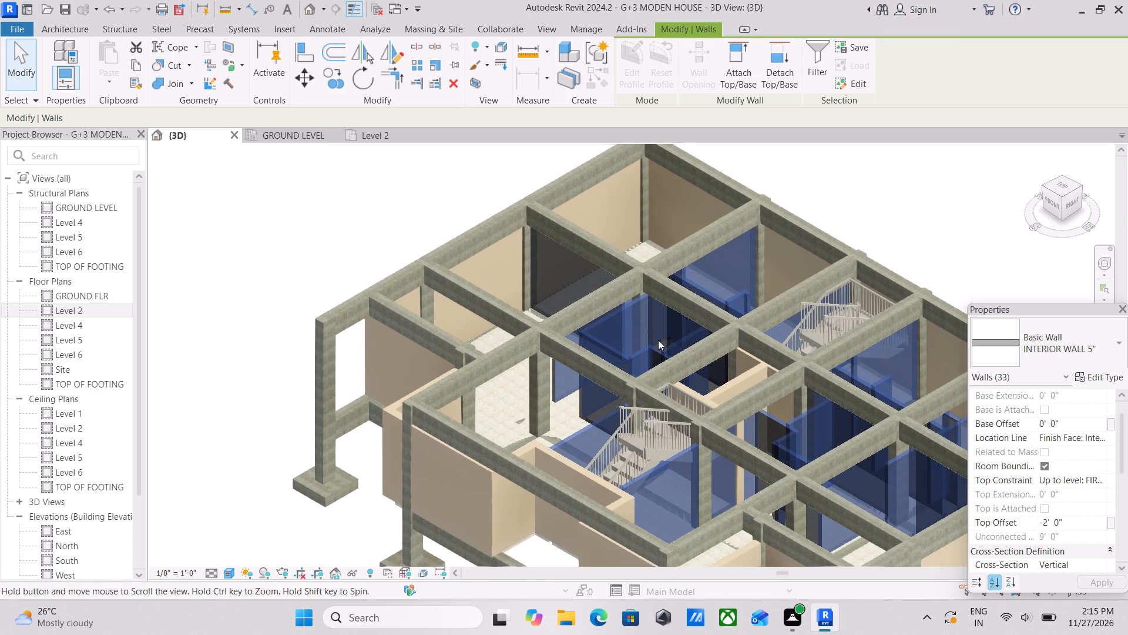
{"action": "key", "text": "grave"}
{"action": "key", "text": "Escape"}
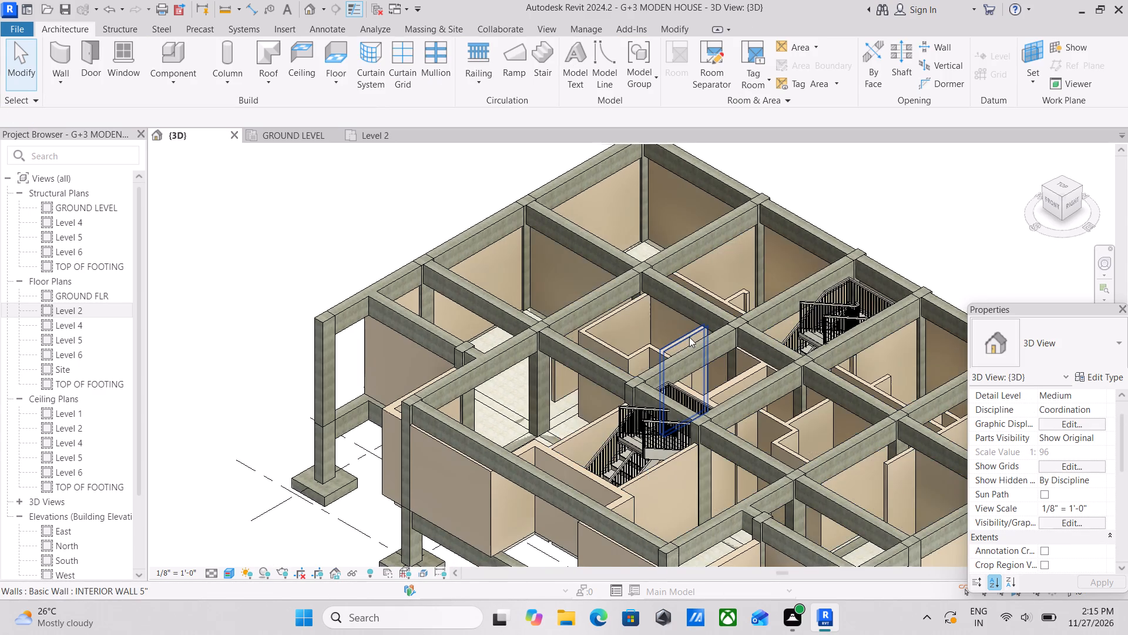
Examine the 3D model from the top, checking the interior walls and both staircases against the beam grid.
{"action": "scroll", "coordinate": [689, 337], "scroll_direction": "down", "scroll_amount": 1}
{"action": "middle_click_drag", "start_coordinate": [689, 337], "coordinate": [657, 312]}
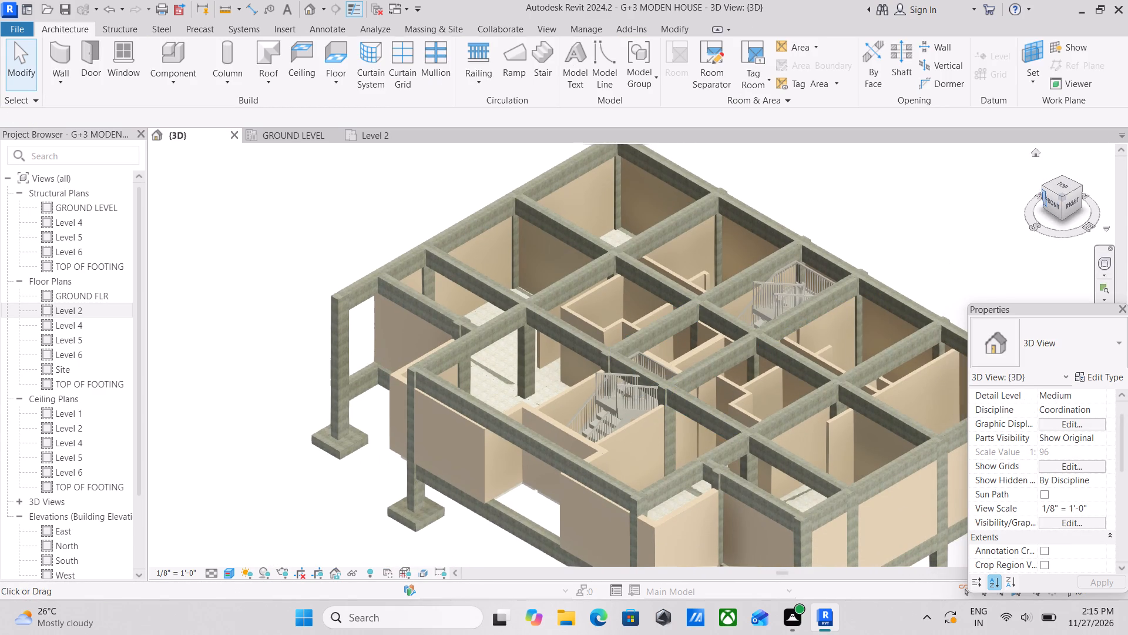
{"action": "left_click", "coordinate": [1069, 186]}
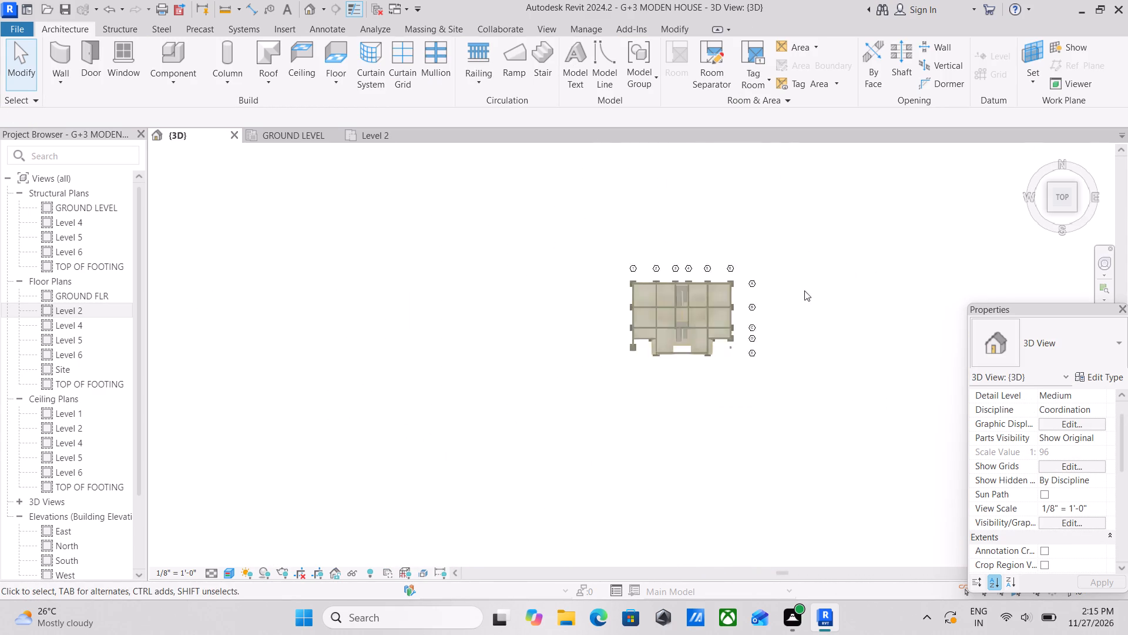
{"action": "scroll", "coordinate": [652, 356], "scroll_direction": "up", "scroll_amount": 5}
{"action": "scroll", "coordinate": [667, 425], "scroll_direction": "up", "scroll_amount": 2}
{"action": "middle_click_drag", "start_coordinate": [686, 363], "coordinate": [610, 381]}
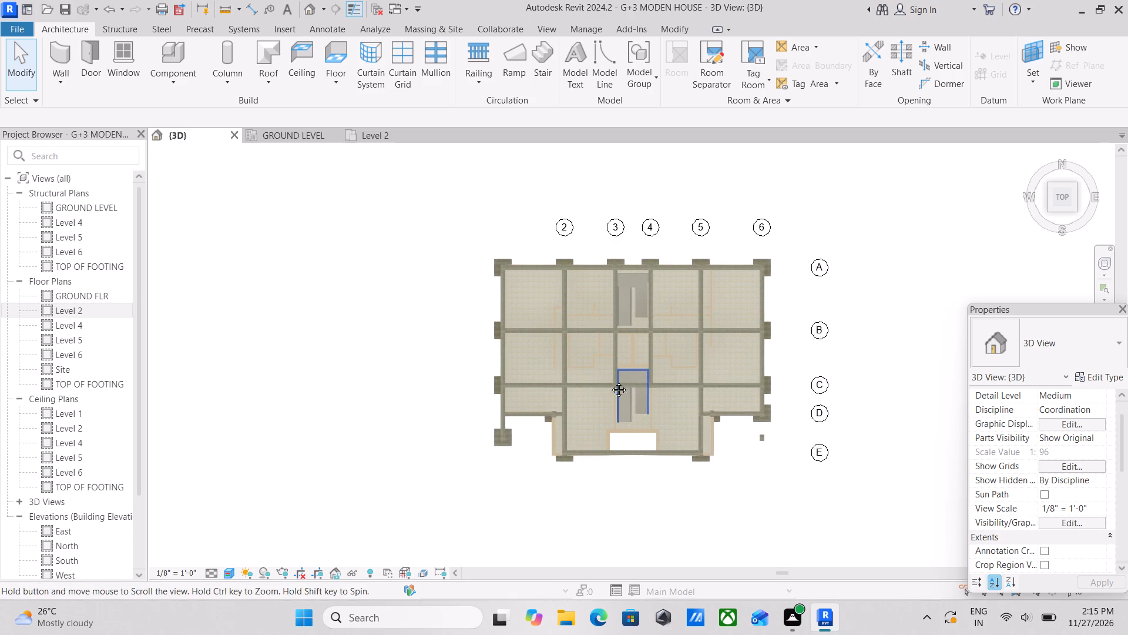
{"action": "middle_click_drag", "start_coordinate": [610, 381], "coordinate": [590, 384]}
{"action": "scroll", "coordinate": [559, 322], "scroll_direction": "up", "scroll_amount": 6}
{"action": "middle_click_drag", "start_coordinate": [517, 336], "coordinate": [529, 367]}
{"action": "scroll", "coordinate": [539, 335], "scroll_direction": "up", "scroll_amount": 3}
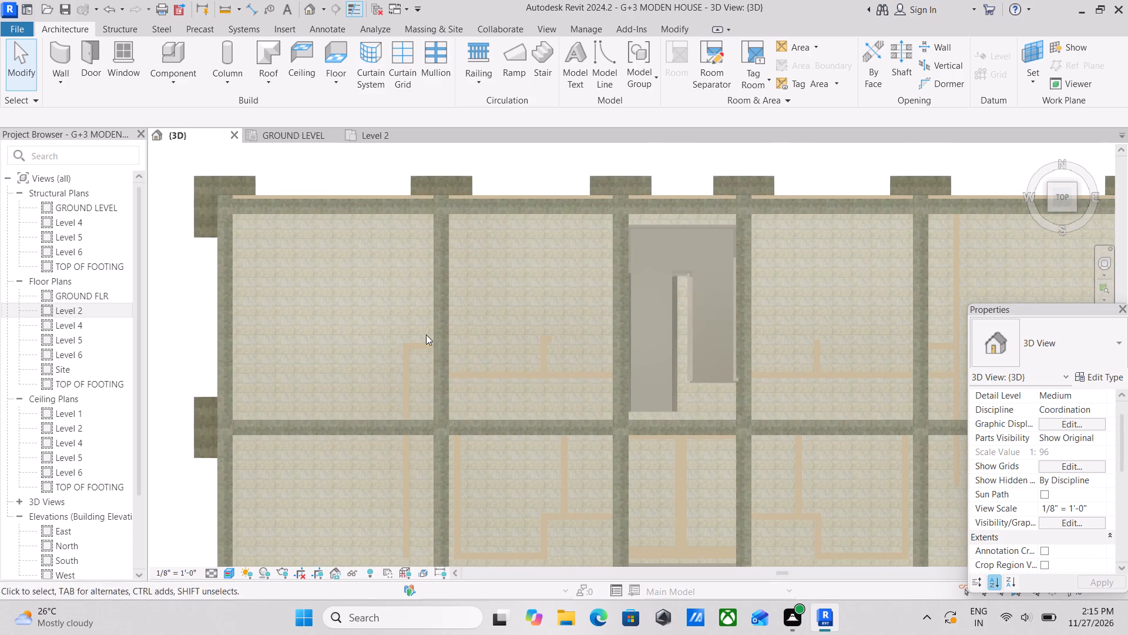
{"action": "middle_click_drag", "start_coordinate": [426, 335], "coordinate": [437, 382]}
{"action": "middle_click_drag", "start_coordinate": [705, 272], "coordinate": [631, 280]}
{"action": "middle_click_drag", "start_coordinate": [755, 373], "coordinate": [727, 325]}
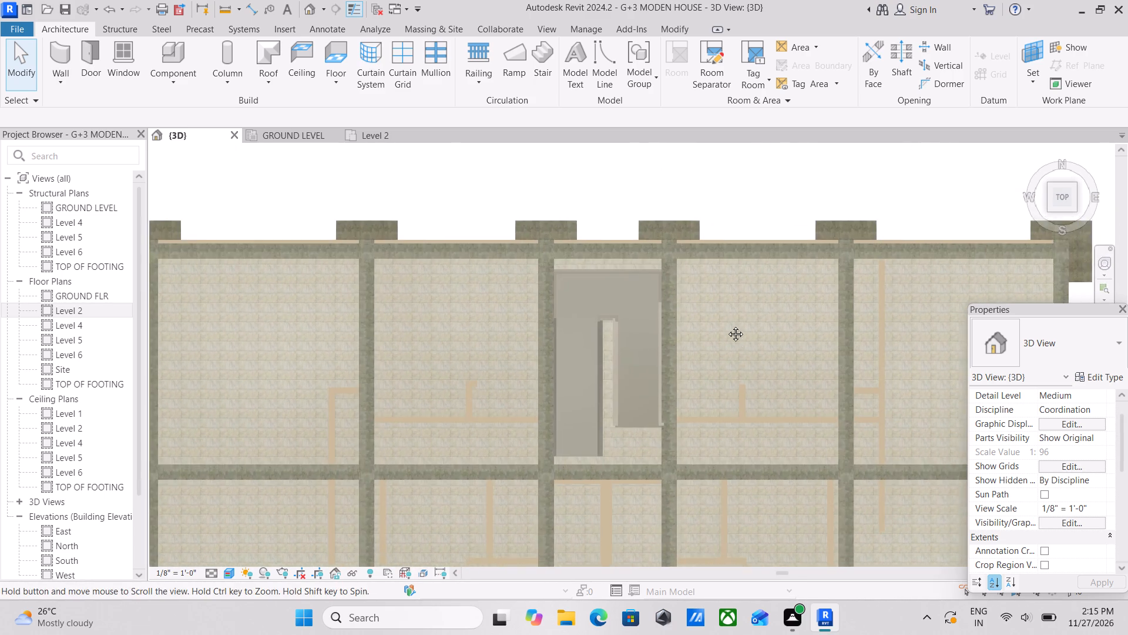
{"action": "middle_click_drag", "start_coordinate": [727, 325], "coordinate": [721, 310]}
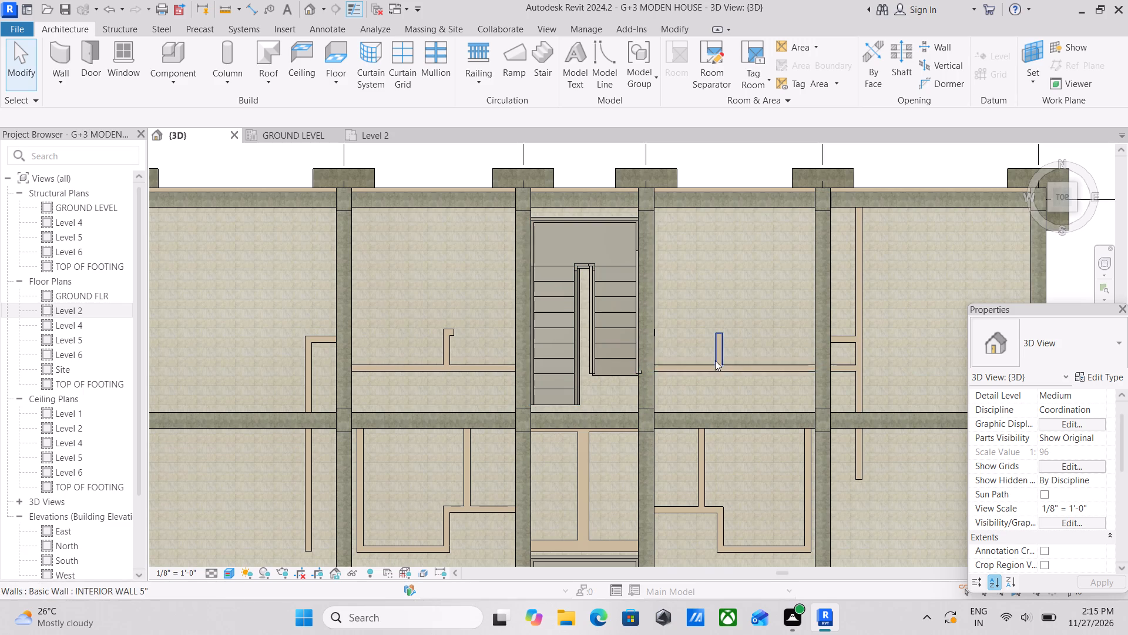
{"action": "middle_click_drag", "start_coordinate": [625, 389], "coordinate": [711, 272]}
{"action": "middle_click_drag", "start_coordinate": [663, 443], "coordinate": [695, 313]}
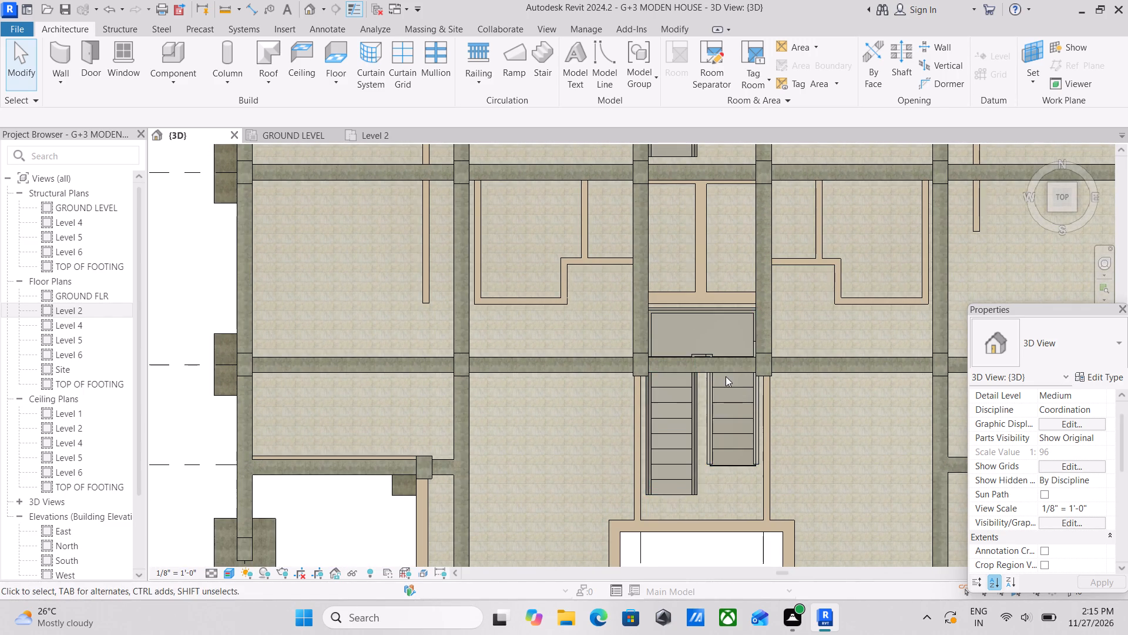
{"action": "middle_click_drag", "start_coordinate": [726, 376], "coordinate": [726, 407]}
{"action": "scroll", "coordinate": [726, 407], "scroll_direction": "up", "scroll_amount": 1}
{"action": "scroll", "coordinate": [576, 327], "scroll_direction": "down", "scroll_amount": 2}
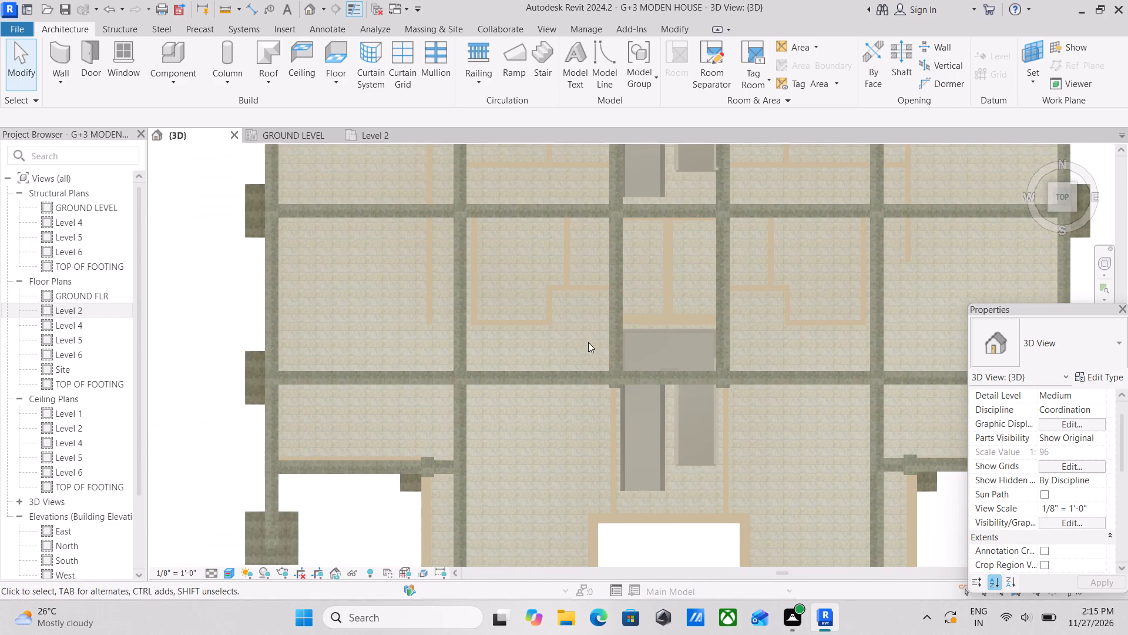
Delete the 12 x 24 concrete beam crossing the front staircase on grid C, between grids 3 and 4.
{"action": "scroll", "coordinate": [663, 357], "scroll_direction": "down", "scroll_amount": 1}
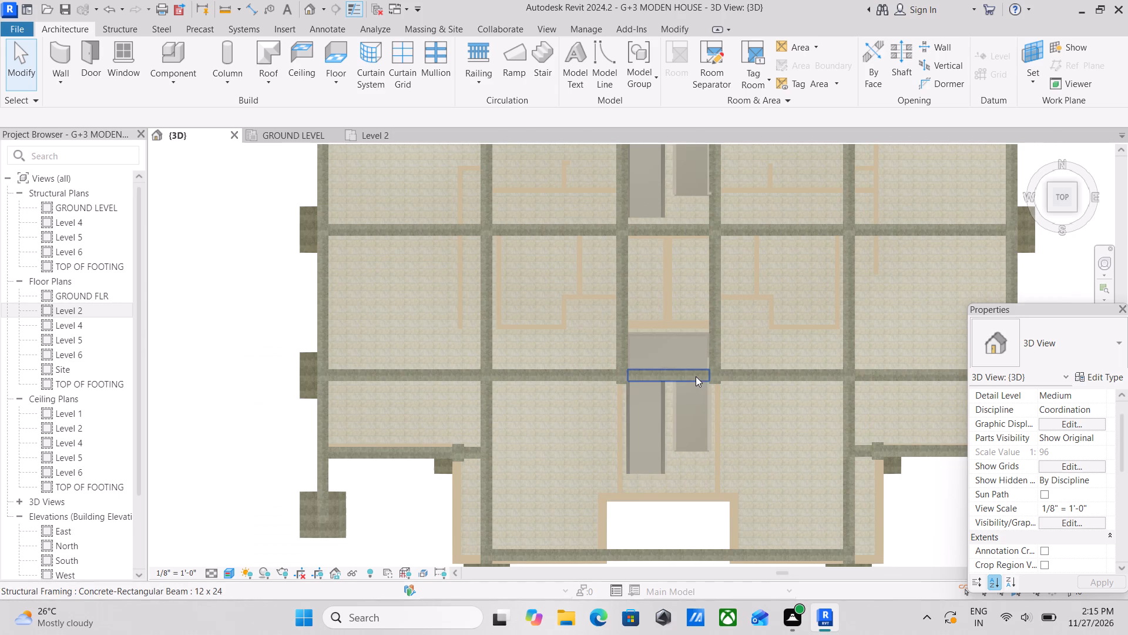
{"action": "left_click", "coordinate": [696, 376]}
{"action": "right_click", "coordinate": [696, 376]}
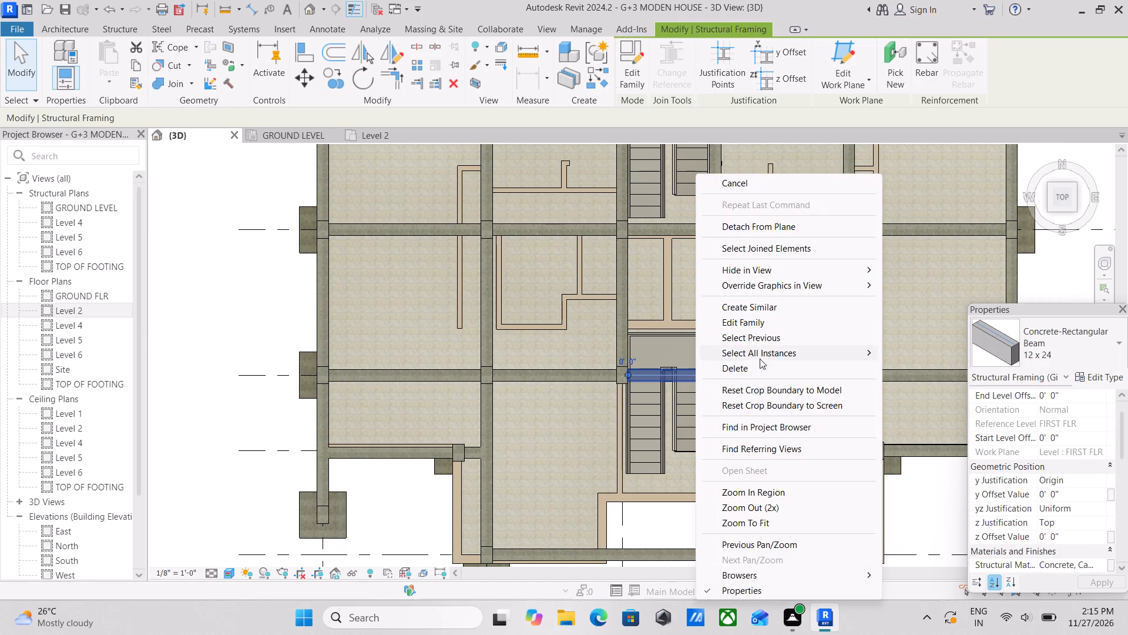
{"action": "left_click", "coordinate": [758, 367]}
Examine the beam grid, both staircases and the interior walls from the top of the 3D model.
{"action": "middle_click_drag", "start_coordinate": [662, 363], "coordinate": [638, 498]}
{"action": "scroll", "coordinate": [643, 436], "scroll_direction": "up", "scroll_amount": 1}
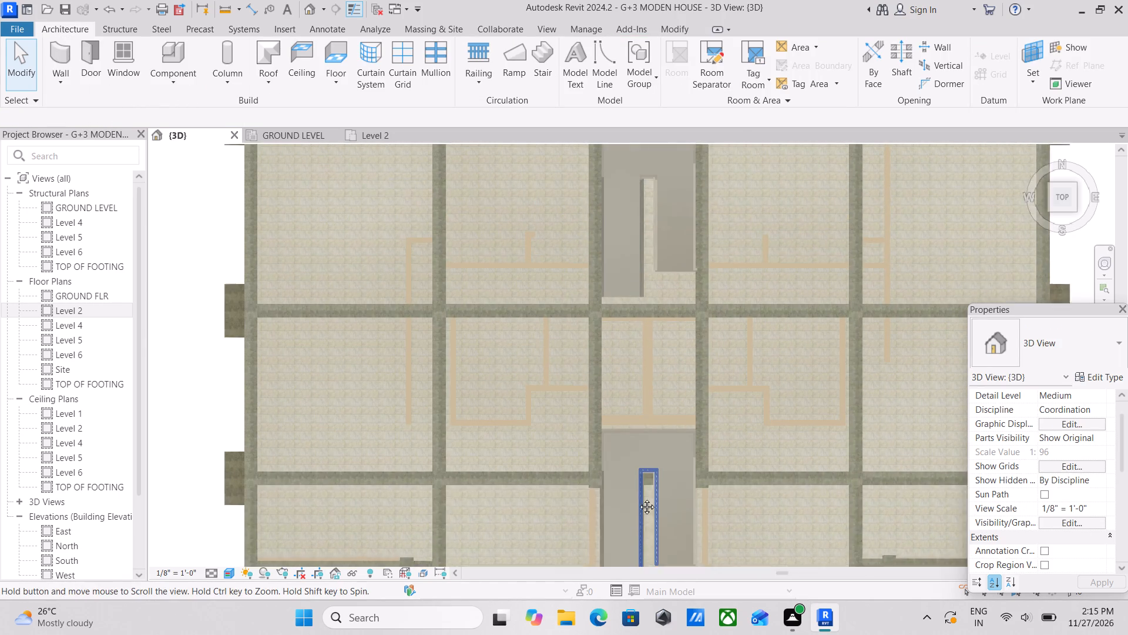
{"action": "middle_click_drag", "start_coordinate": [638, 498], "coordinate": [638, 499]}
{"action": "middle_click_drag", "start_coordinate": [633, 364], "coordinate": [662, 293]}
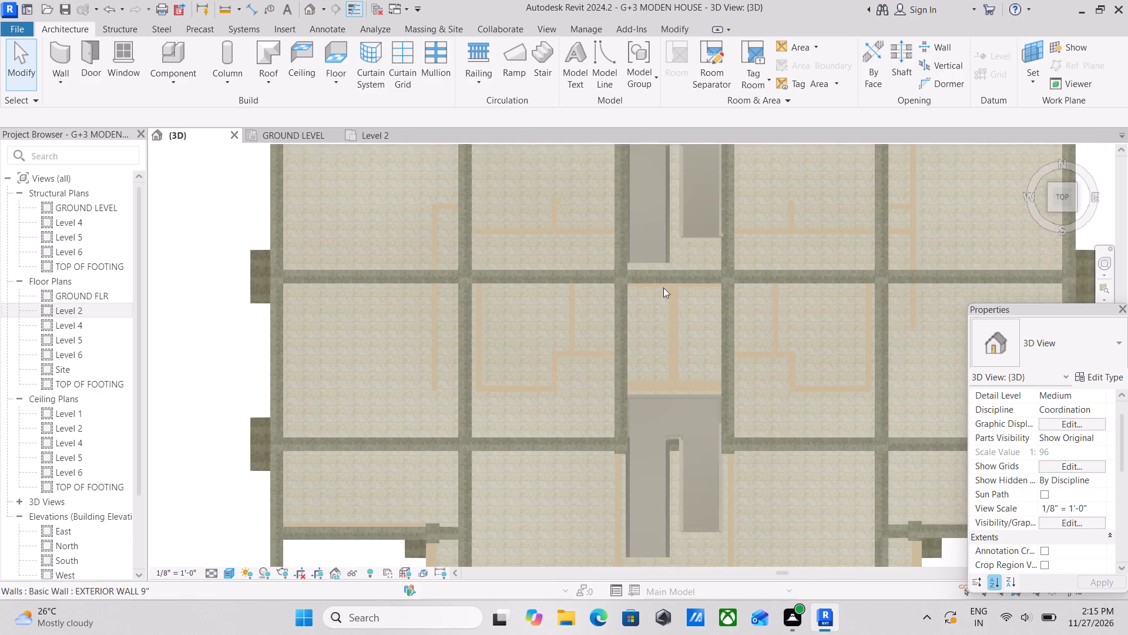
{"action": "middle_click_drag", "start_coordinate": [671, 396], "coordinate": [669, 342]}
{"action": "scroll", "coordinate": [660, 372], "scroll_direction": "up", "scroll_amount": 2}
{"action": "middle_click_drag", "start_coordinate": [560, 385], "coordinate": [614, 448]}
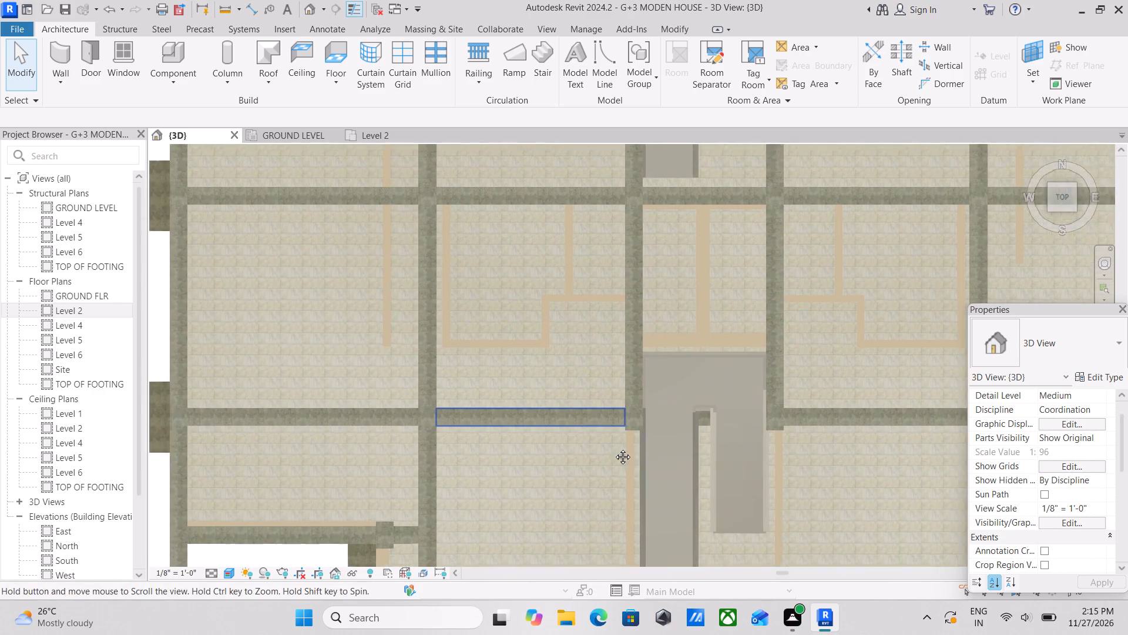
{"action": "middle_click_drag", "start_coordinate": [614, 448], "coordinate": [625, 466]}
{"action": "middle_click_drag", "start_coordinate": [584, 400], "coordinate": [600, 477]}
{"action": "middle_click_drag", "start_coordinate": [541, 394], "coordinate": [548, 469]}
{"action": "middle_click_drag", "start_coordinate": [538, 375], "coordinate": [544, 446]}
{"action": "middle_click_drag", "start_coordinate": [465, 322], "coordinate": [450, 390]}
{"action": "middle_click_drag", "start_coordinate": [799, 377], "coordinate": [649, 332]}
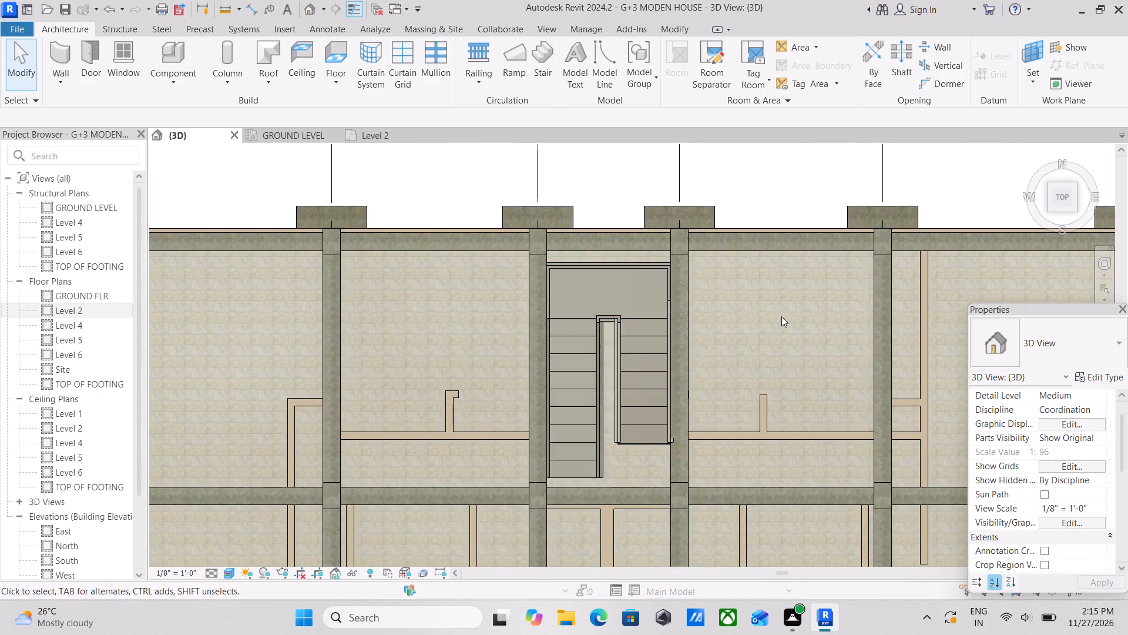
{"action": "scroll", "coordinate": [784, 316], "scroll_direction": "down", "scroll_amount": 3}
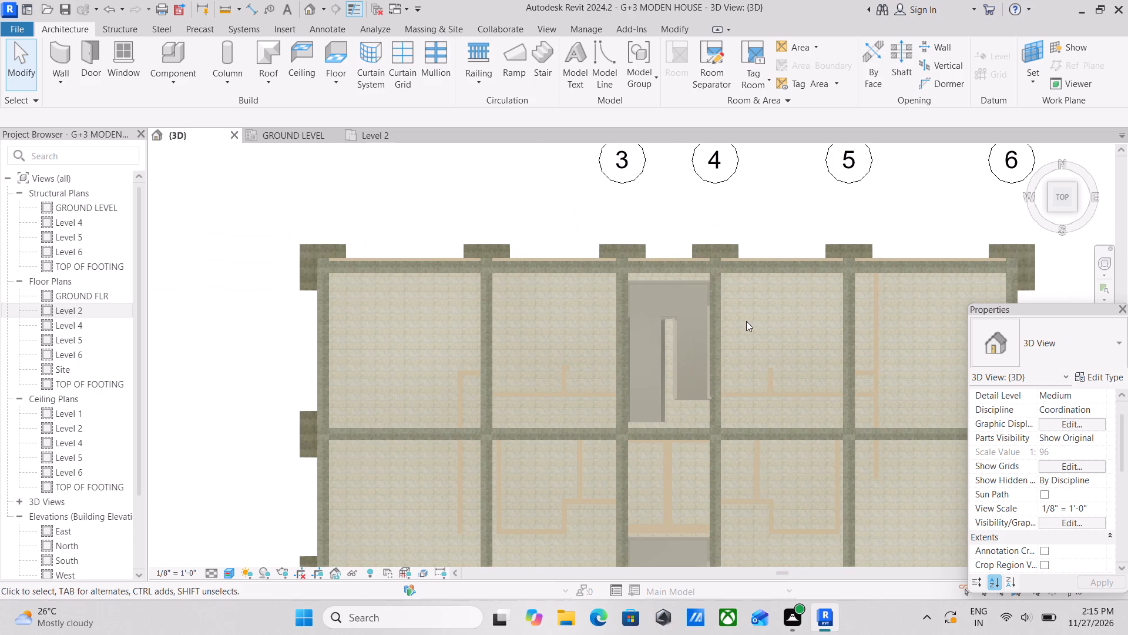
{"action": "scroll", "coordinate": [746, 321], "scroll_direction": "down", "scroll_amount": 4}
{"action": "middle_click_drag", "start_coordinate": [610, 351], "coordinate": [629, 300]}
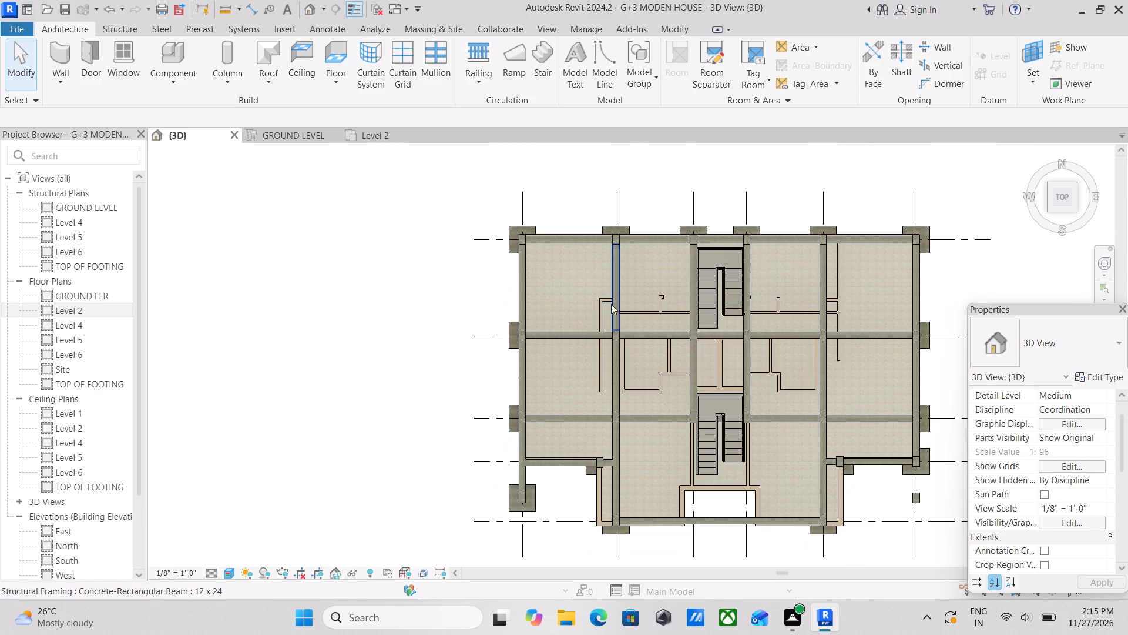
{"action": "scroll", "coordinate": [664, 354], "scroll_direction": "up", "scroll_amount": 3}
{"action": "middle_click_drag", "start_coordinate": [690, 329], "coordinate": [676, 359]}
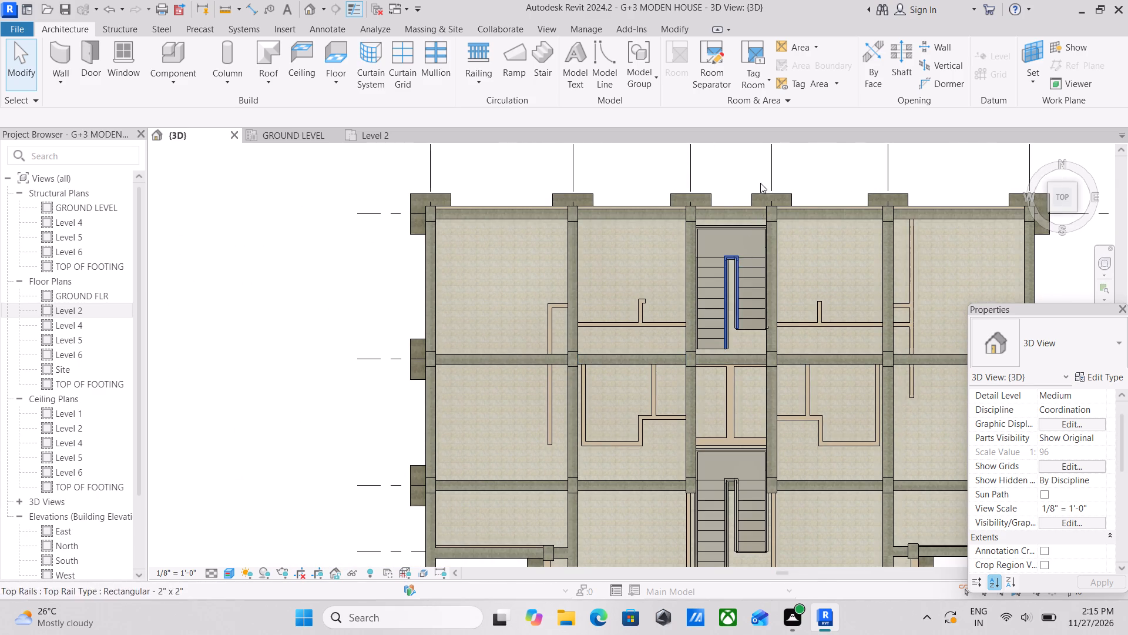
{"action": "middle_click_drag", "start_coordinate": [915, 389], "coordinate": [832, 356]}
{"action": "scroll", "coordinate": [754, 384], "scroll_direction": "up", "scroll_amount": 1}
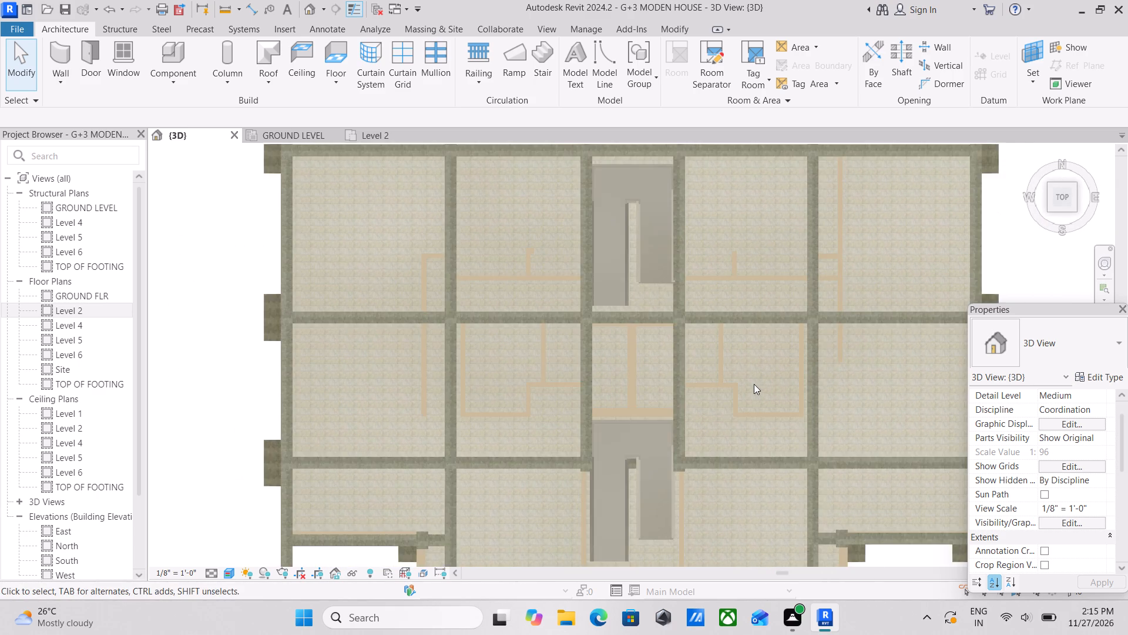
{"action": "scroll", "coordinate": [754, 384], "scroll_direction": "up", "scroll_amount": 1}
{"action": "scroll", "coordinate": [470, 369], "scroll_direction": "up", "scroll_amount": 2}
{"action": "scroll", "coordinate": [482, 366], "scroll_direction": "down", "scroll_amount": 1}
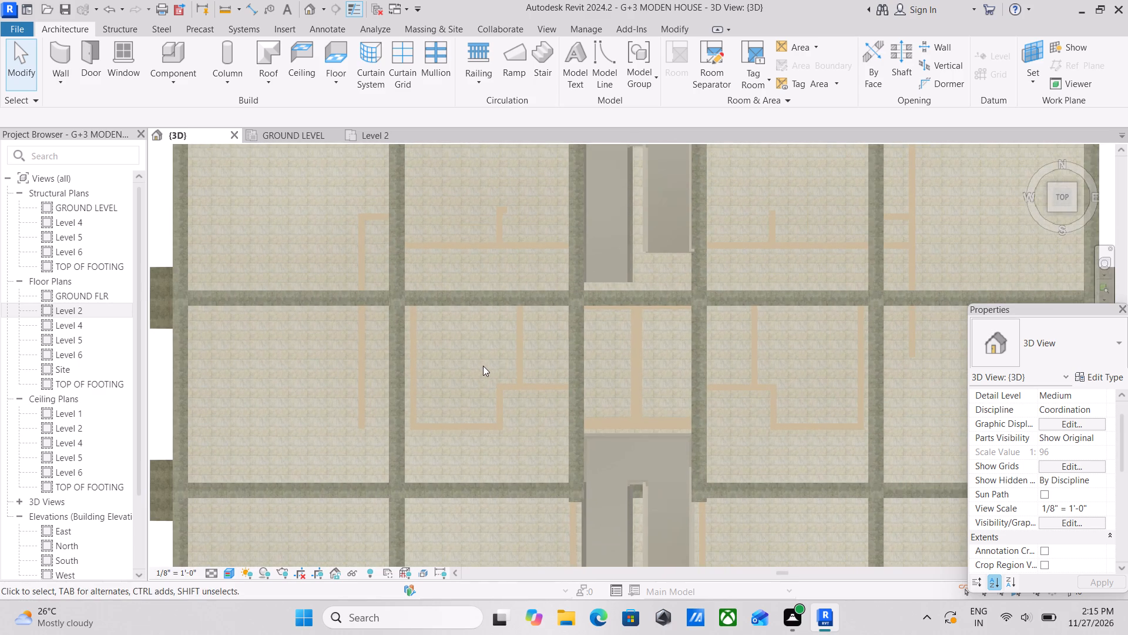
Orient the 3D model to its top-front-right corner and examine the beams around both staircases.
{"action": "left_click", "coordinate": [1076, 208]}
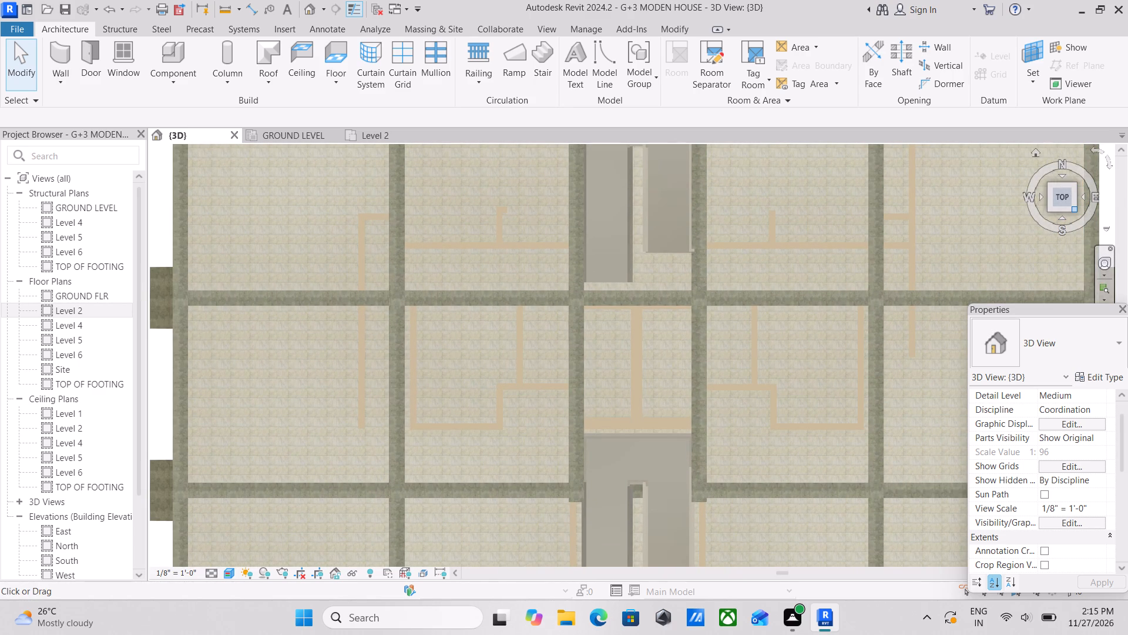
{"action": "scroll", "coordinate": [568, 332], "scroll_direction": "up", "scroll_amount": 4}
{"action": "scroll", "coordinate": [641, 421], "scroll_direction": "up", "scroll_amount": 4}
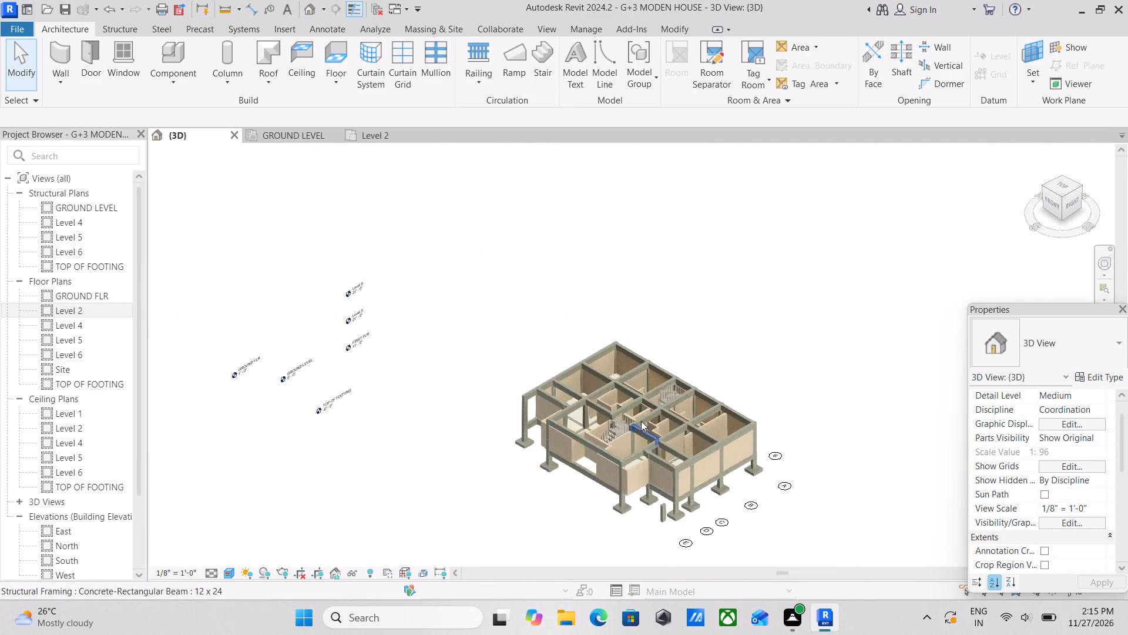
{"action": "scroll", "coordinate": [642, 467], "scroll_direction": "up", "scroll_amount": 3}
{"action": "middle_click_drag", "start_coordinate": [607, 441], "coordinate": [632, 459]}
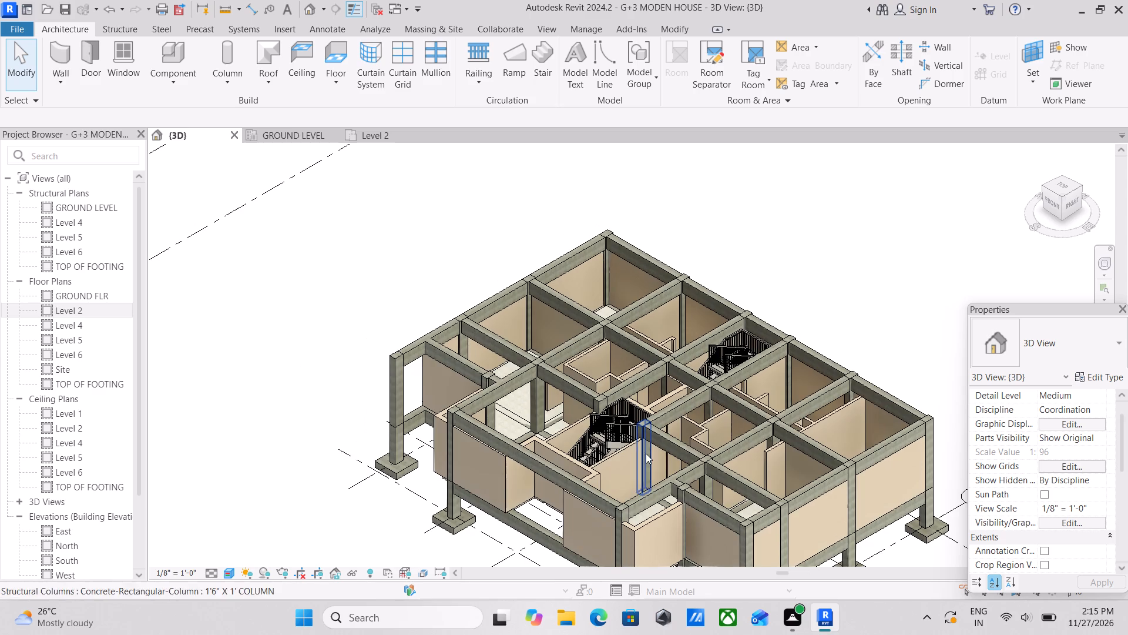
{"action": "scroll", "coordinate": [81, 220], "scroll_direction": "up", "scroll_amount": 2}
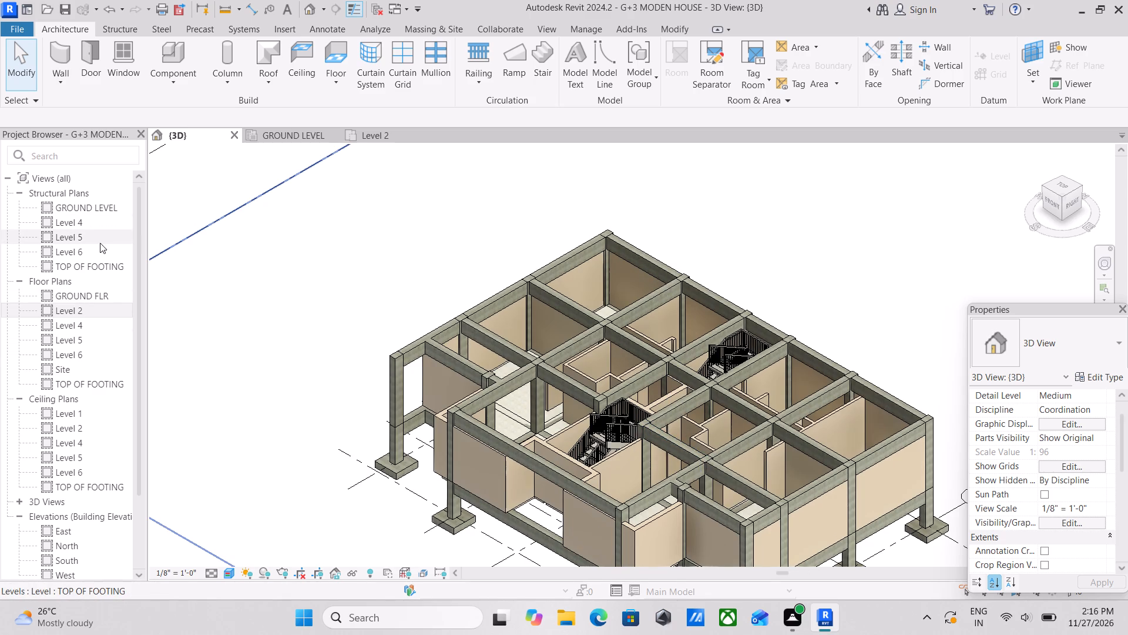
{"action": "scroll", "coordinate": [100, 243], "scroll_direction": "up", "scroll_amount": 1}
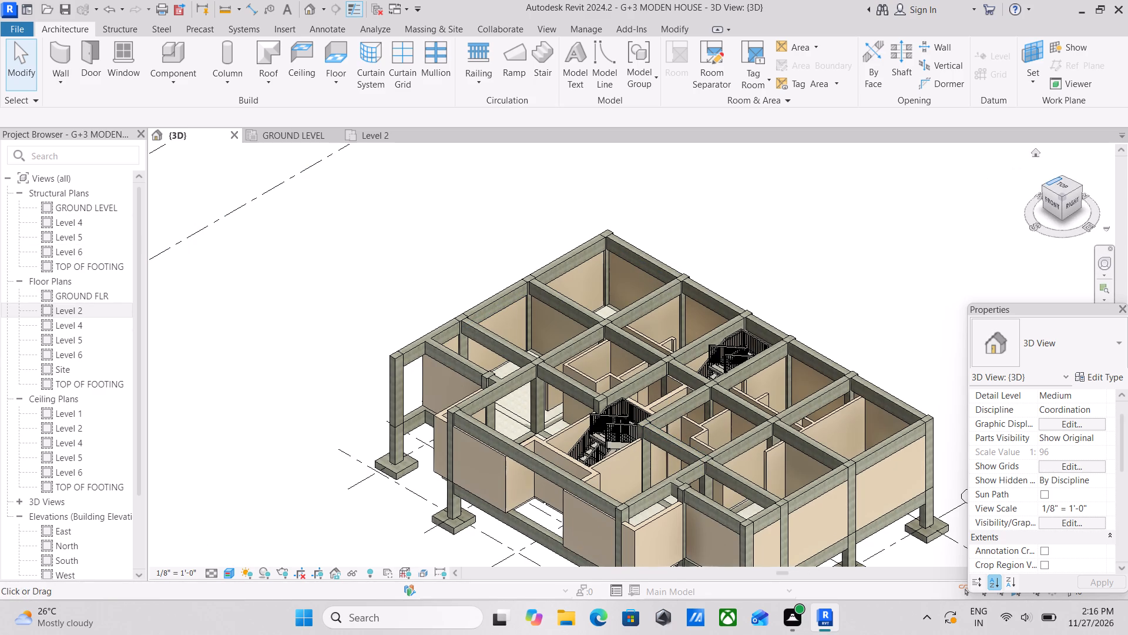
Orient the 3D model to its top and apply the Hidden Line visual style.
{"action": "left_click", "coordinate": [1060, 183]}
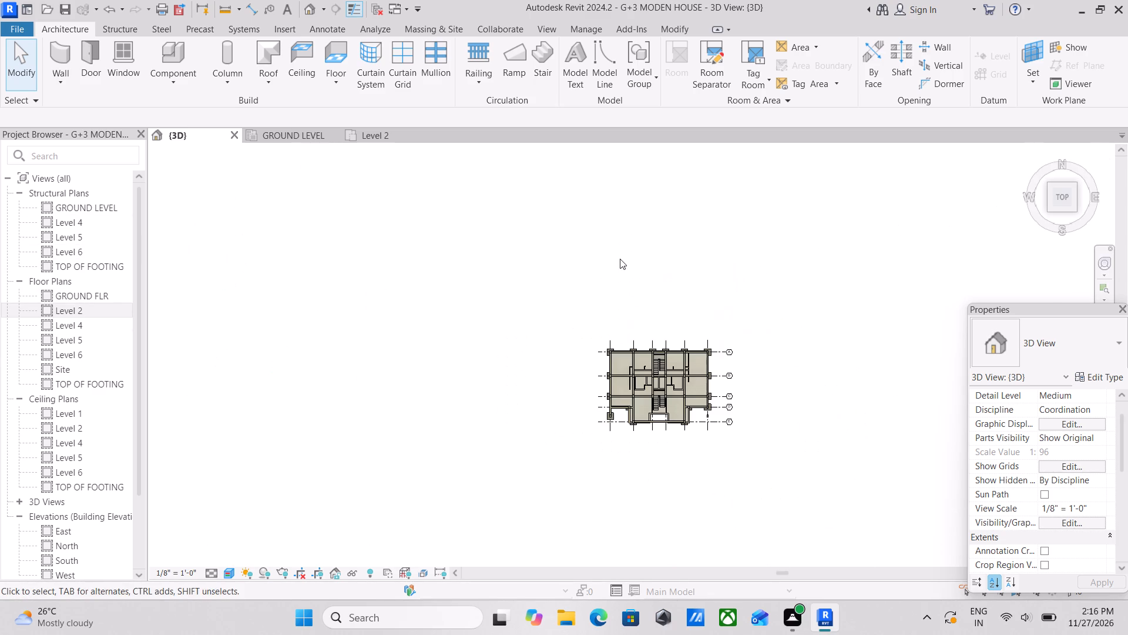
{"action": "scroll", "coordinate": [667, 423], "scroll_direction": "up", "scroll_amount": 4}
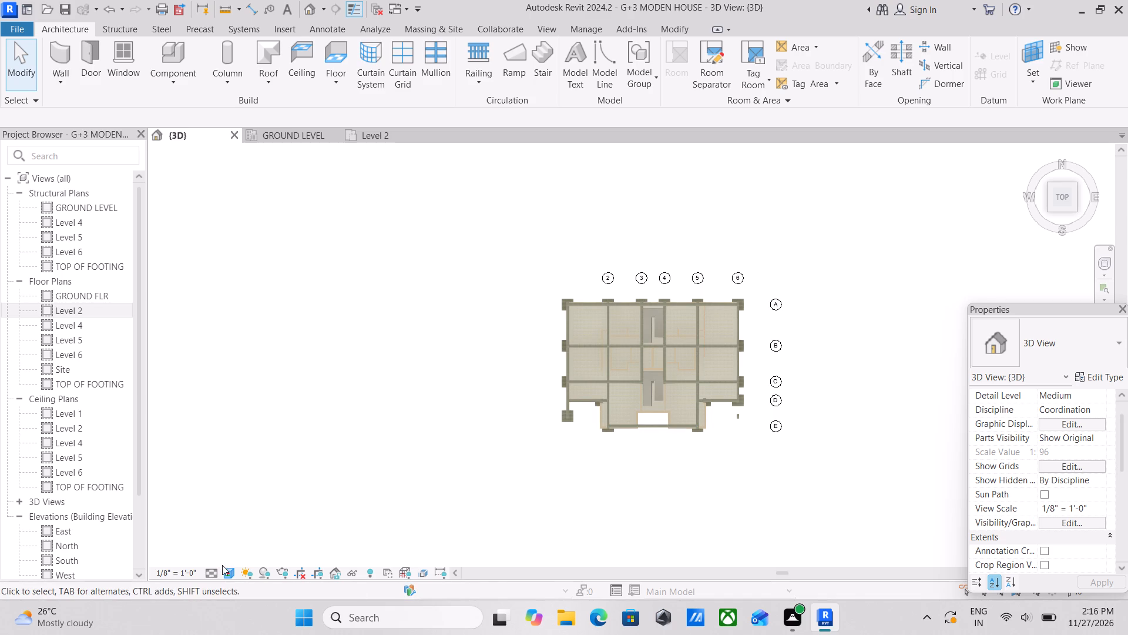
{"action": "left_click", "coordinate": [227, 571]}
{"action": "left_click", "coordinate": [268, 497]}
Examine the hidden-line top view, checking the interior walls, staircases and beams against grids 1 to 6.
{"action": "scroll", "coordinate": [707, 292], "scroll_direction": "up", "scroll_amount": 4}
{"action": "scroll", "coordinate": [597, 327], "scroll_direction": "up", "scroll_amount": 3}
{"action": "middle_click_drag", "start_coordinate": [549, 349], "coordinate": [624, 298]}
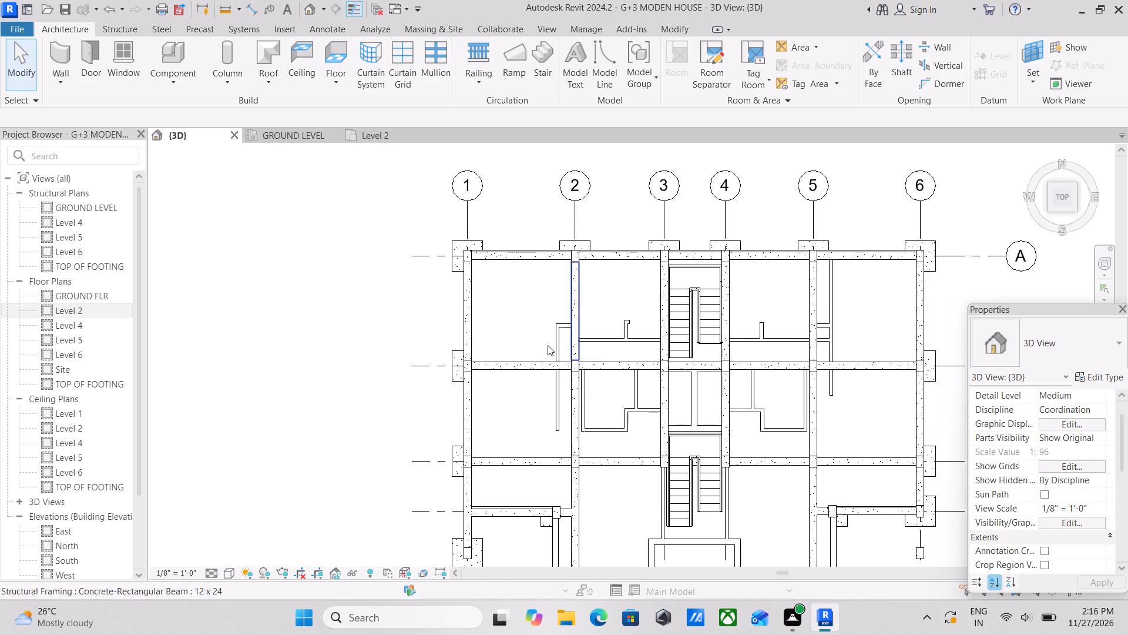
{"action": "scroll", "coordinate": [544, 359], "scroll_direction": "up", "scroll_amount": 4}
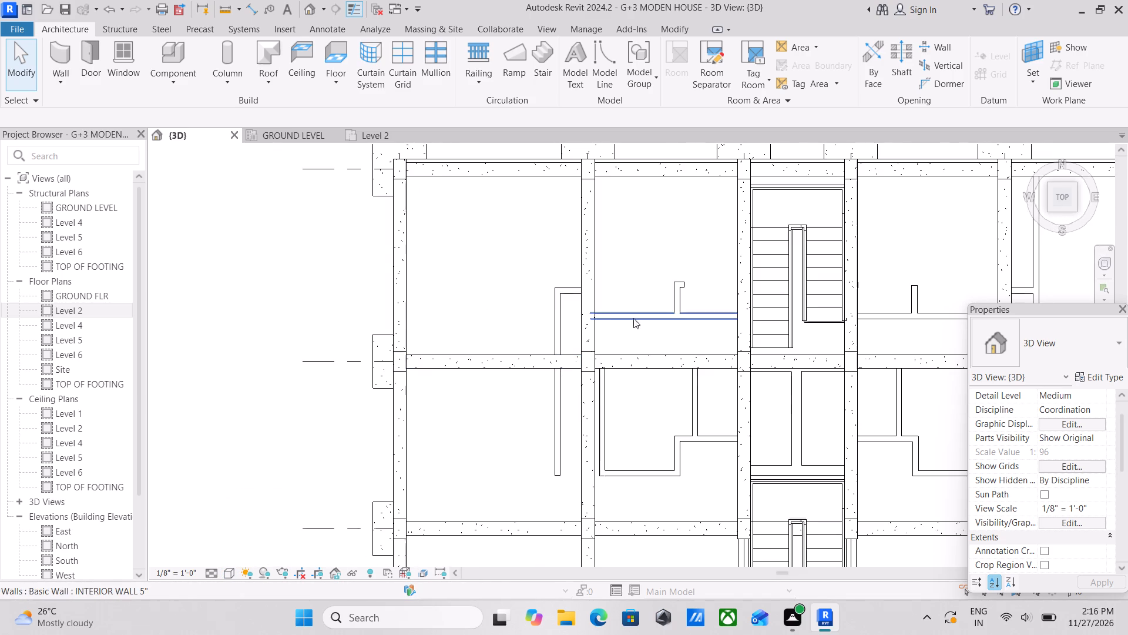
{"action": "middle_click_drag", "start_coordinate": [723, 295], "coordinate": [641, 298]}
{"action": "scroll", "coordinate": [880, 293], "scroll_direction": "up", "scroll_amount": 1}
{"action": "scroll", "coordinate": [880, 293], "scroll_direction": "down", "scroll_amount": 2}
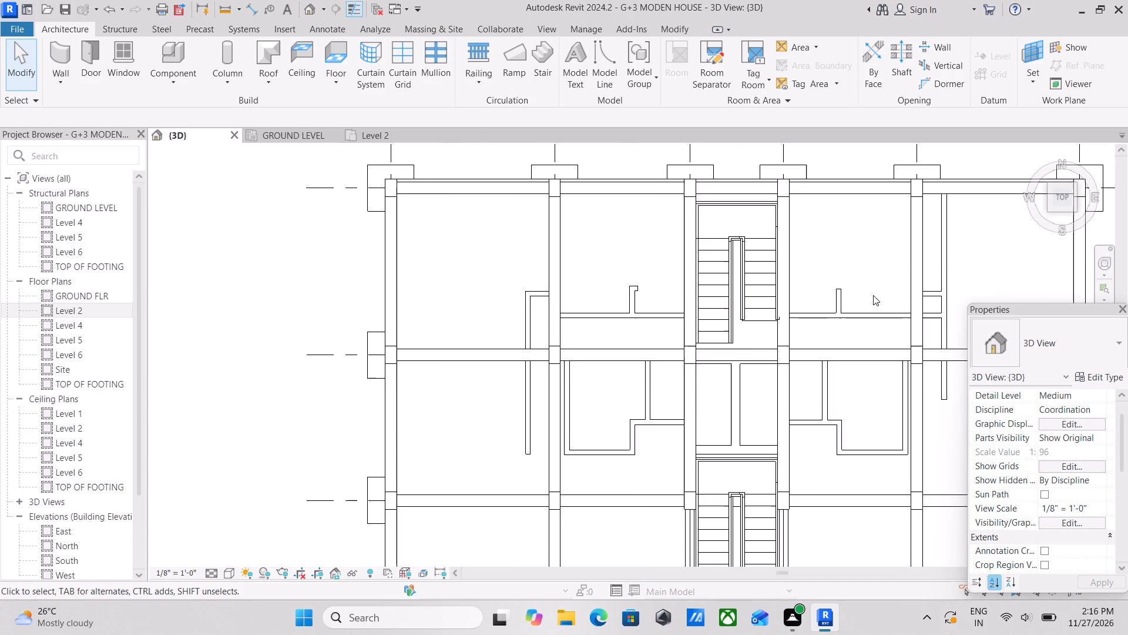
{"action": "scroll", "coordinate": [738, 356], "scroll_direction": "down", "scroll_amount": 2}
{"action": "middle_click_drag", "start_coordinate": [738, 356], "coordinate": [753, 344]}
{"action": "scroll", "coordinate": [753, 342], "scroll_direction": "down", "scroll_amount": 6}
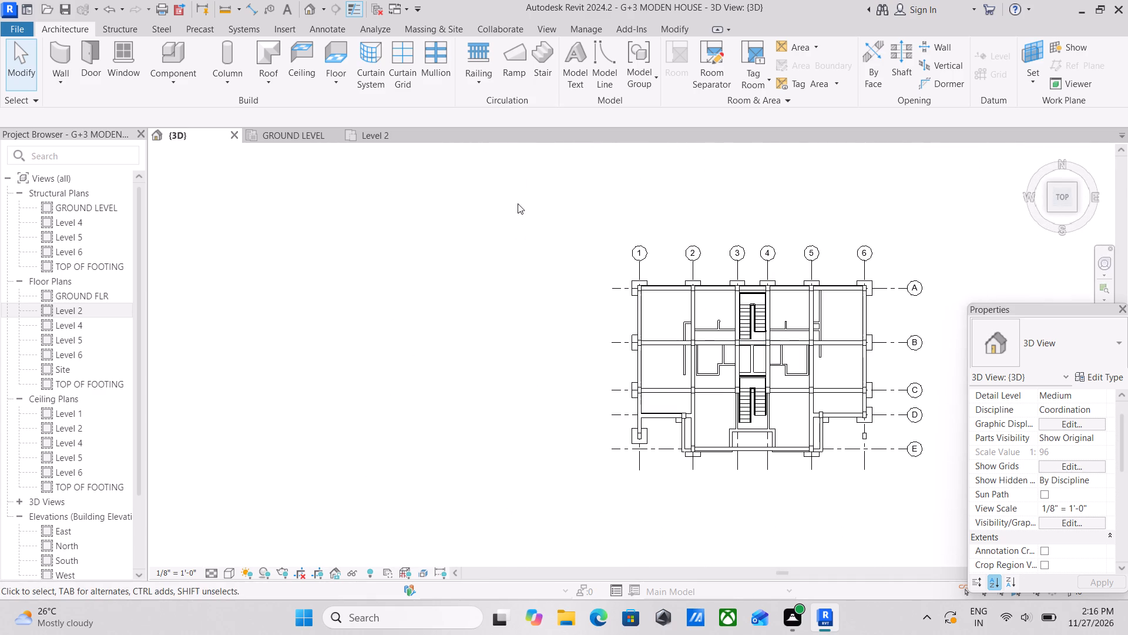
Check the GROUND LEVEL structural plan, and open the TOP OF FOOTING floor plan to examine its columns and grid lines.
{"action": "left_click", "coordinate": [305, 138]}
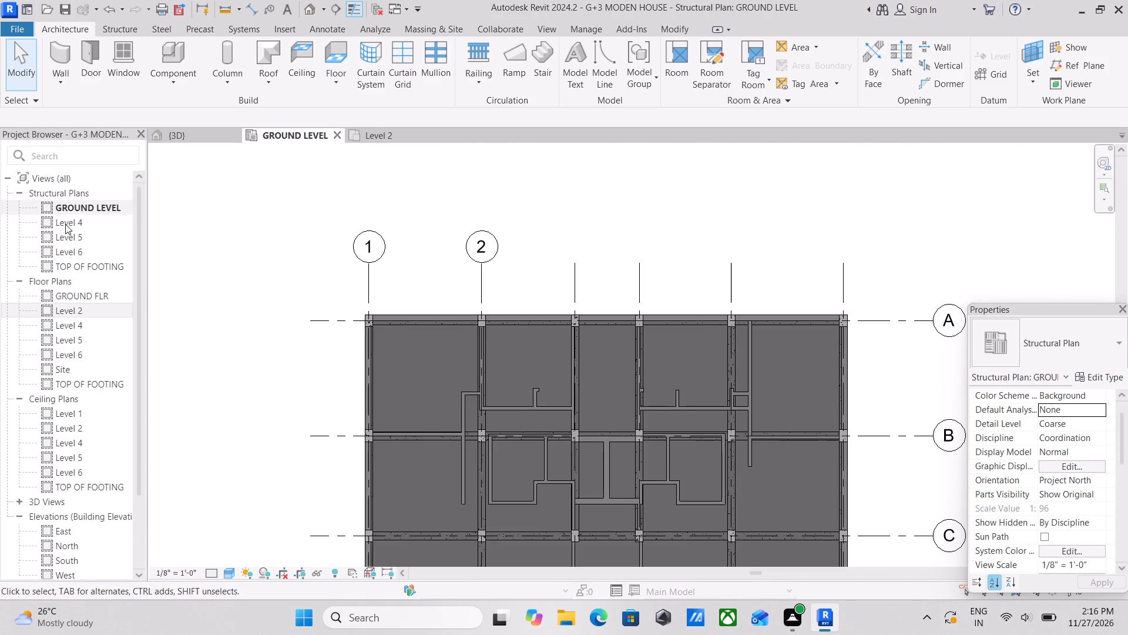
{"action": "scroll", "coordinate": [79, 369], "scroll_direction": "down", "scroll_amount": 1}
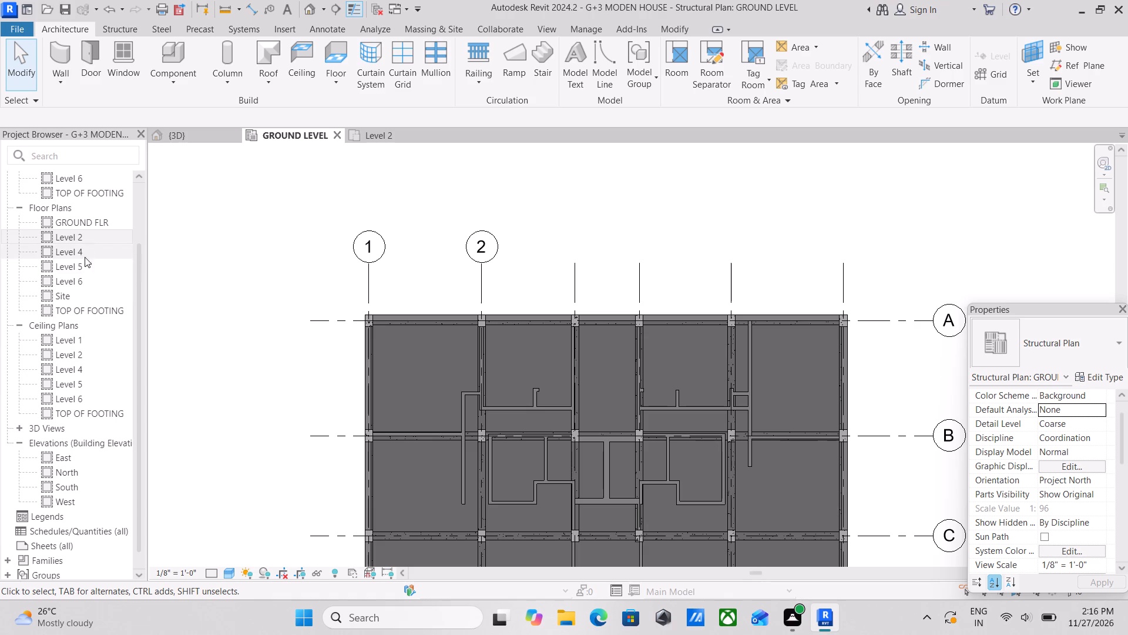
{"action": "scroll", "coordinate": [83, 320], "scroll_direction": "down", "scroll_amount": 2}
{"action": "double_click", "coordinate": [87, 293]}
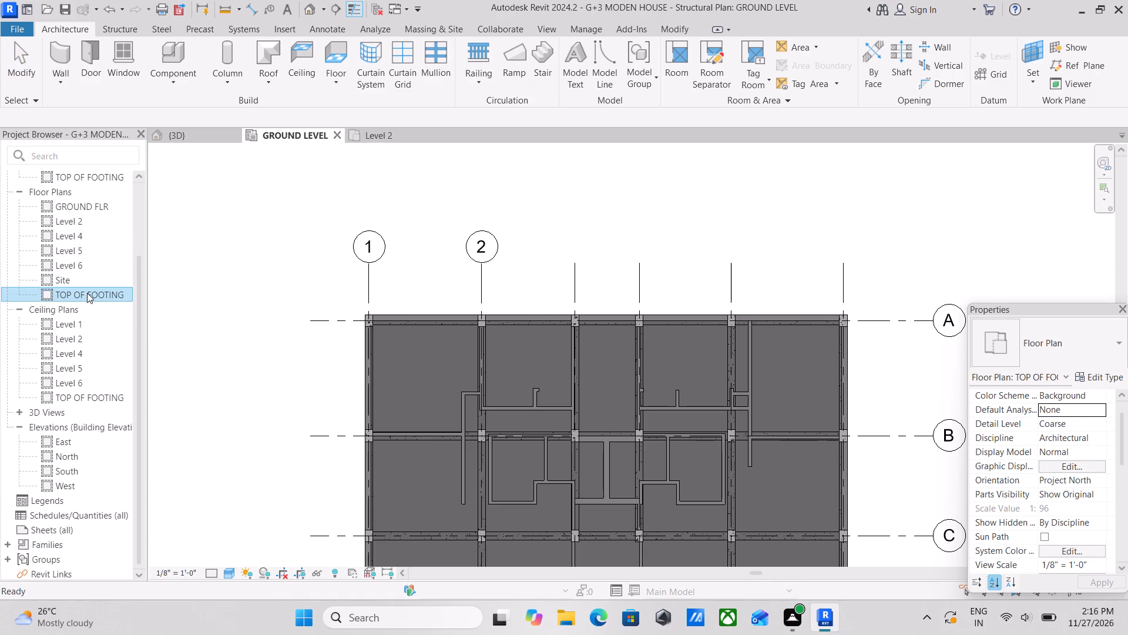
{"action": "scroll", "coordinate": [427, 298], "scroll_direction": "down", "scroll_amount": 3}
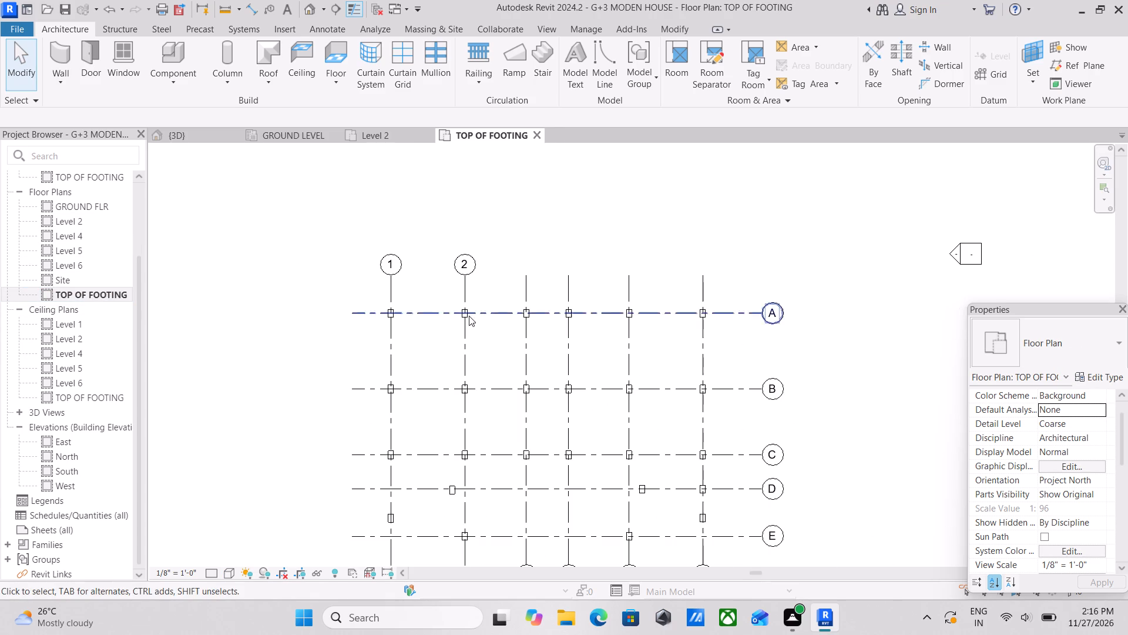
{"action": "scroll", "coordinate": [493, 318], "scroll_direction": "down", "scroll_amount": 2}
{"action": "middle_click_drag", "start_coordinate": [458, 338], "coordinate": [517, 276]}
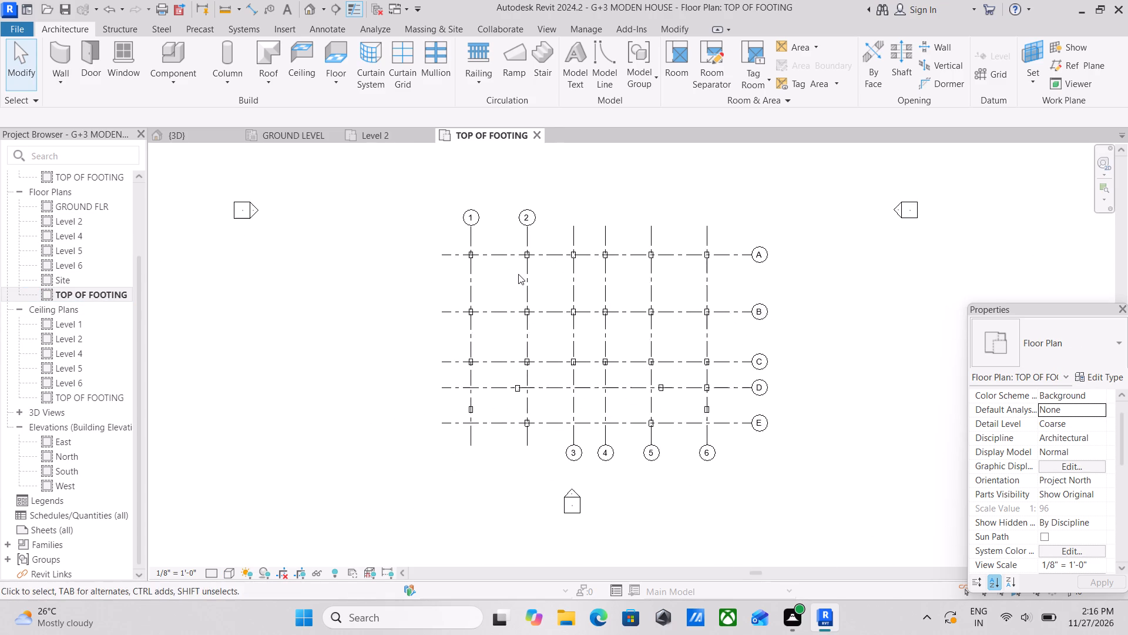
{"action": "middle_click_drag", "start_coordinate": [587, 298], "coordinate": [575, 339]}
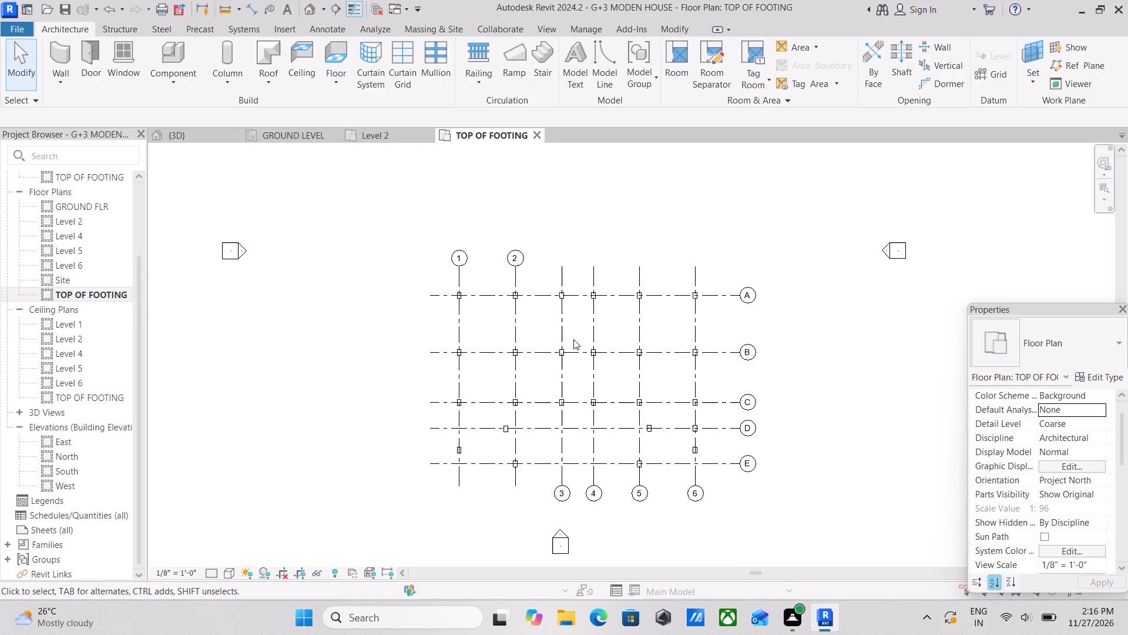
Reset temporary hide/isolate in the TOP OF FOOTING floor plan and in the {3D} view.
{"action": "type", "text": "hr"}
{"action": "left_click", "coordinate": [187, 132]}
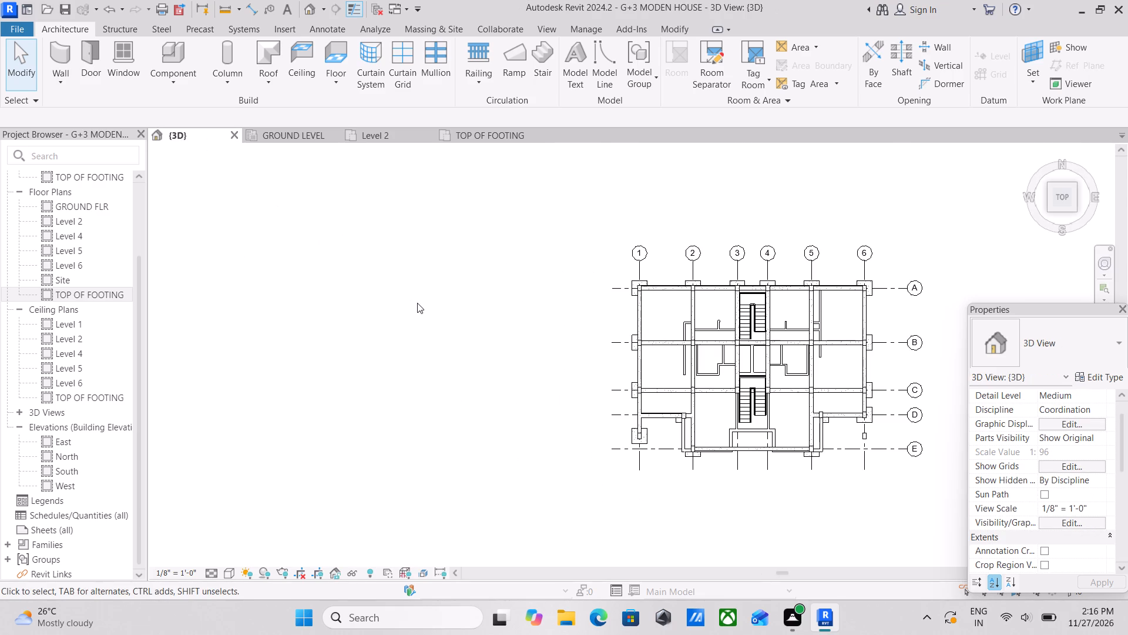
{"action": "type", "text": "hr"}
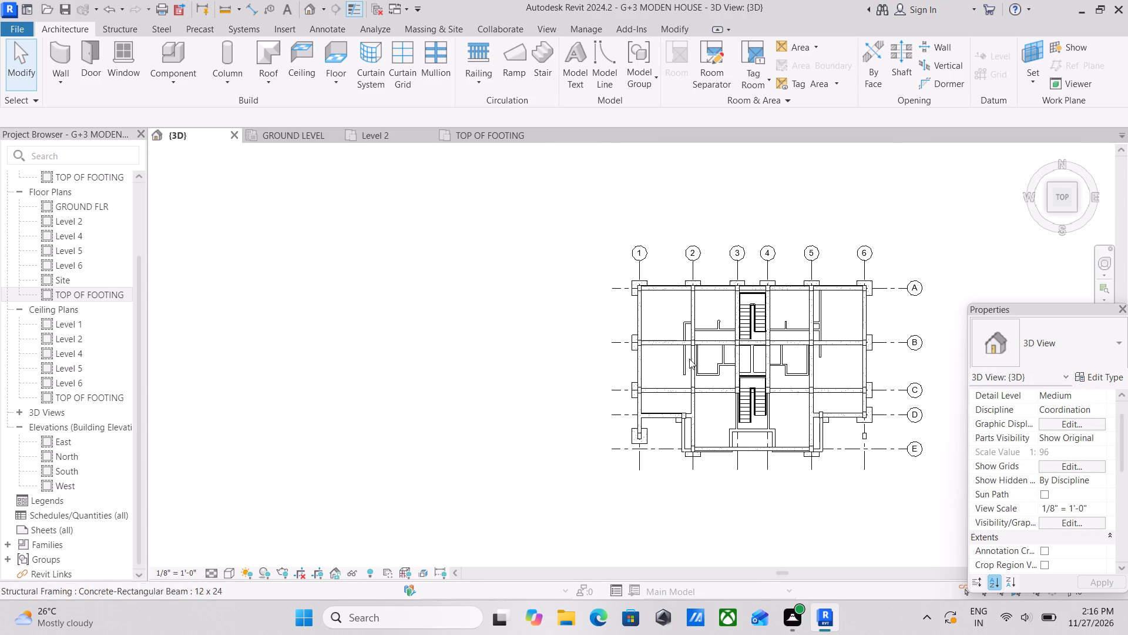
{"action": "scroll", "coordinate": [727, 376], "scroll_direction": "up", "scroll_amount": 2}
{"action": "key", "text": "Escape"}
Examine the {3D} model from the top, and reorient it to its top-front-right corner.
{"action": "middle_click_drag", "start_coordinate": [855, 366], "coordinate": [785, 394]}
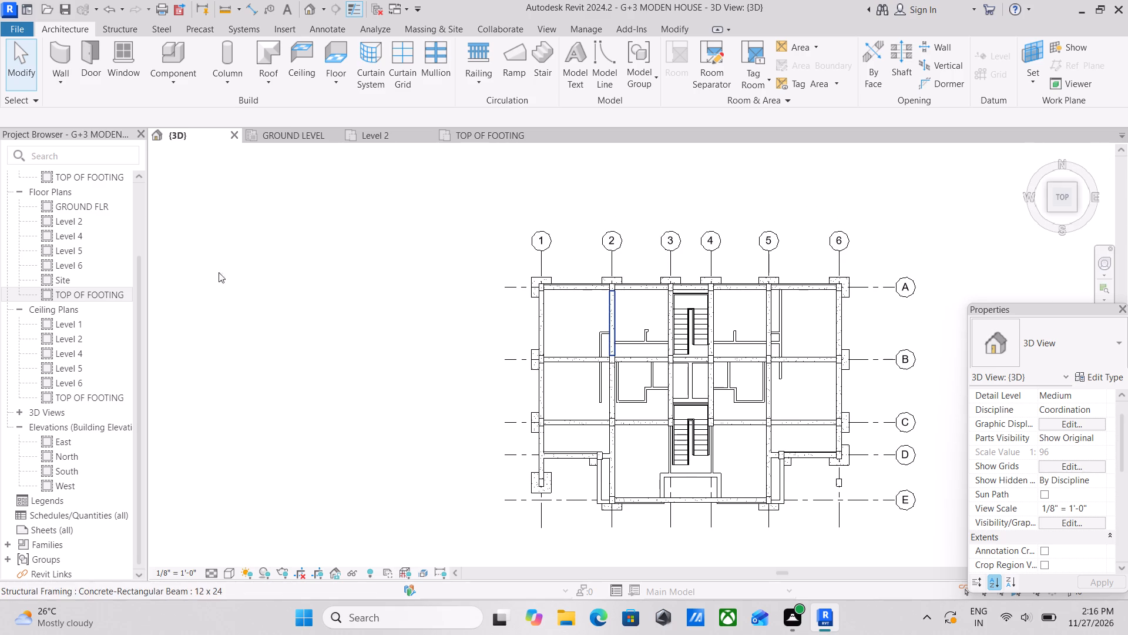
{"action": "scroll", "coordinate": [56, 397], "scroll_direction": "up", "scroll_amount": 1}
{"action": "scroll", "coordinate": [56, 397], "scroll_direction": "down", "scroll_amount": 5}
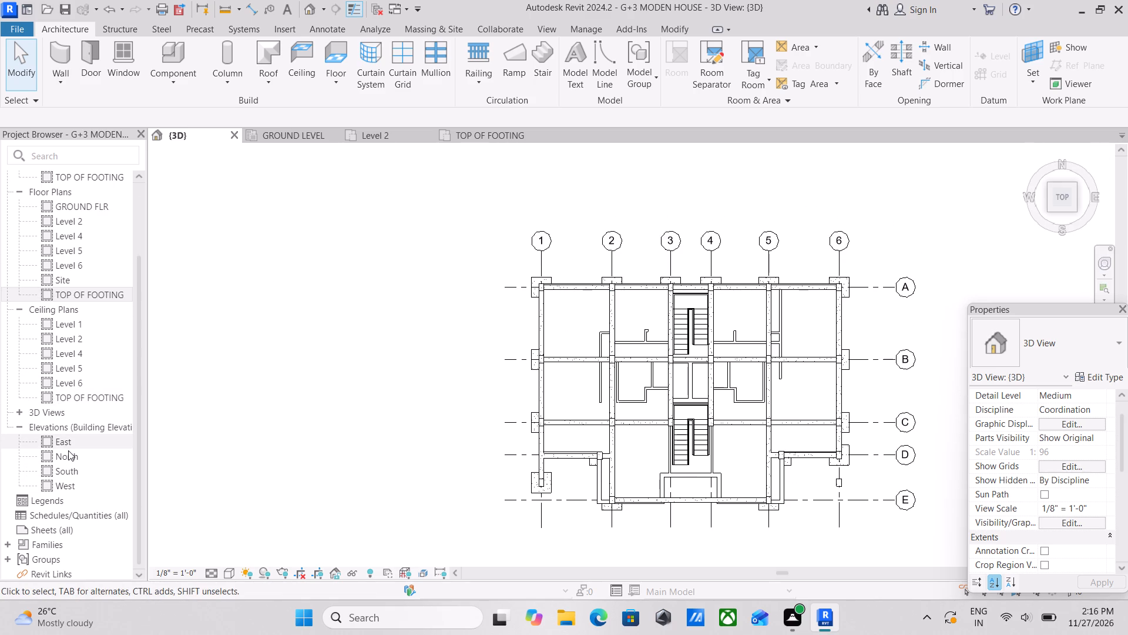
{"action": "scroll", "coordinate": [68, 450], "scroll_direction": "up", "scroll_amount": 1}
{"action": "scroll", "coordinate": [68, 450], "scroll_direction": "down", "scroll_amount": 1}
{"action": "scroll", "coordinate": [46, 307], "scroll_direction": "up", "scroll_amount": 3}
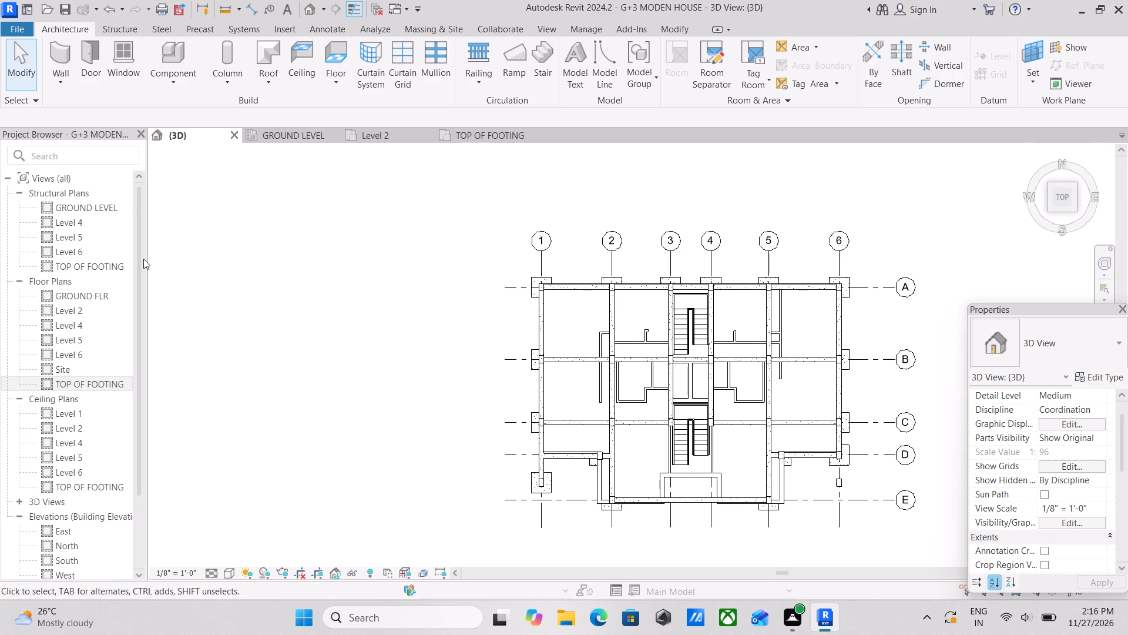
{"action": "left_click", "coordinate": [1077, 210]}
{"action": "scroll", "coordinate": [805, 419], "scroll_direction": "up", "scroll_amount": 4}
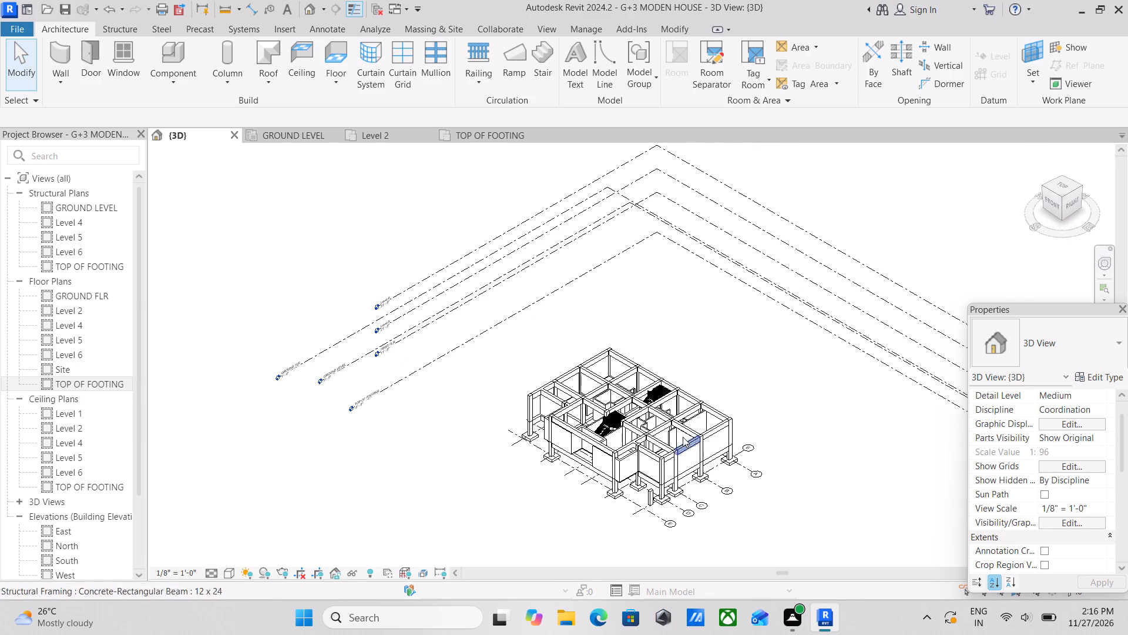
Examine the front staircase in the {3D} view, along with the beams, columns and interior walls around it.
{"action": "scroll", "coordinate": [680, 438], "scroll_direction": "up", "scroll_amount": 4}
{"action": "scroll", "coordinate": [592, 447], "scroll_direction": "up", "scroll_amount": 2}
{"action": "scroll", "coordinate": [551, 421], "scroll_direction": "up", "scroll_amount": 4}
{"action": "middle_click_drag", "start_coordinate": [550, 417], "coordinate": [555, 363]}
{"action": "scroll", "coordinate": [555, 364], "scroll_direction": "up", "scroll_amount": 3}
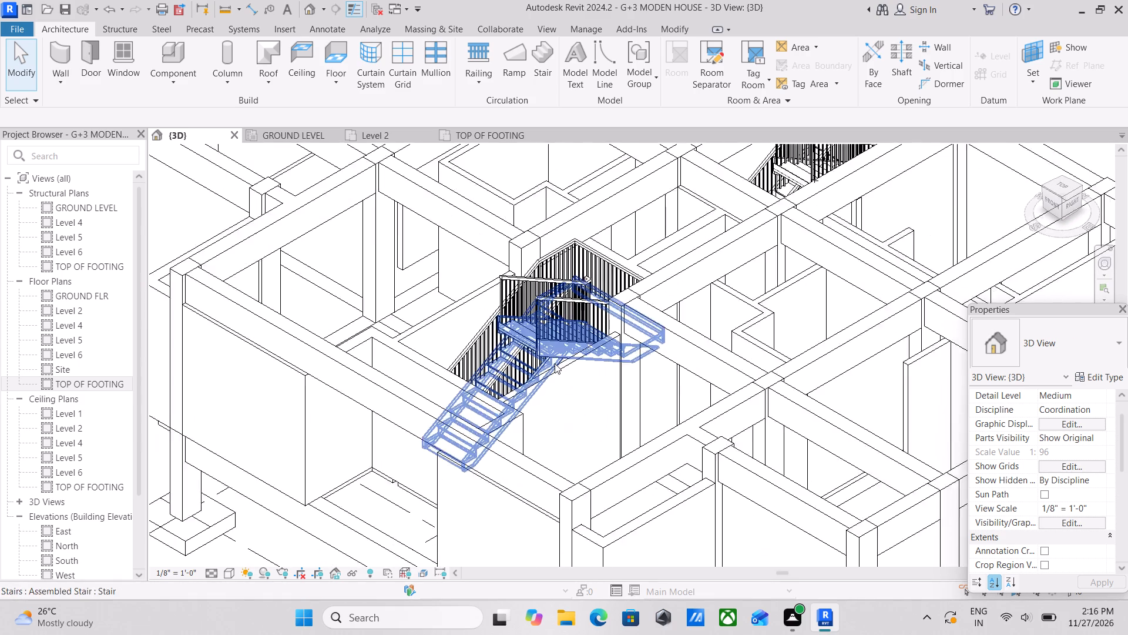
{"action": "scroll", "coordinate": [546, 397], "scroll_direction": "up", "scroll_amount": 2}
{"action": "scroll", "coordinate": [553, 331], "scroll_direction": "up", "scroll_amount": 2}
{"action": "scroll", "coordinate": [553, 331], "scroll_direction": "down", "scroll_amount": 3}
{"action": "middle_click_drag", "start_coordinate": [638, 369], "coordinate": [622, 360]}
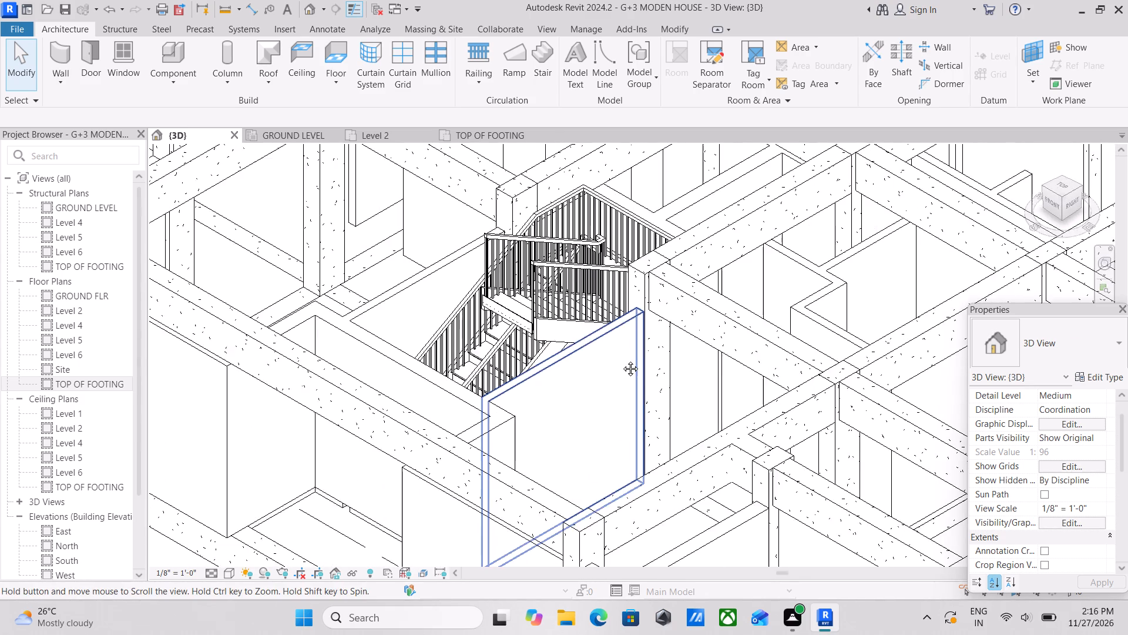
{"action": "middle_click_drag", "start_coordinate": [622, 360], "coordinate": [476, 336]}
{"action": "scroll", "coordinate": [726, 352], "scroll_direction": "down", "scroll_amount": 1}
{"action": "middle_click_drag", "start_coordinate": [725, 352], "coordinate": [546, 387]}
{"action": "middle_click_drag", "start_coordinate": [639, 355], "coordinate": [589, 367]}
{"action": "middle_click_drag", "start_coordinate": [573, 374], "coordinate": [592, 368]}
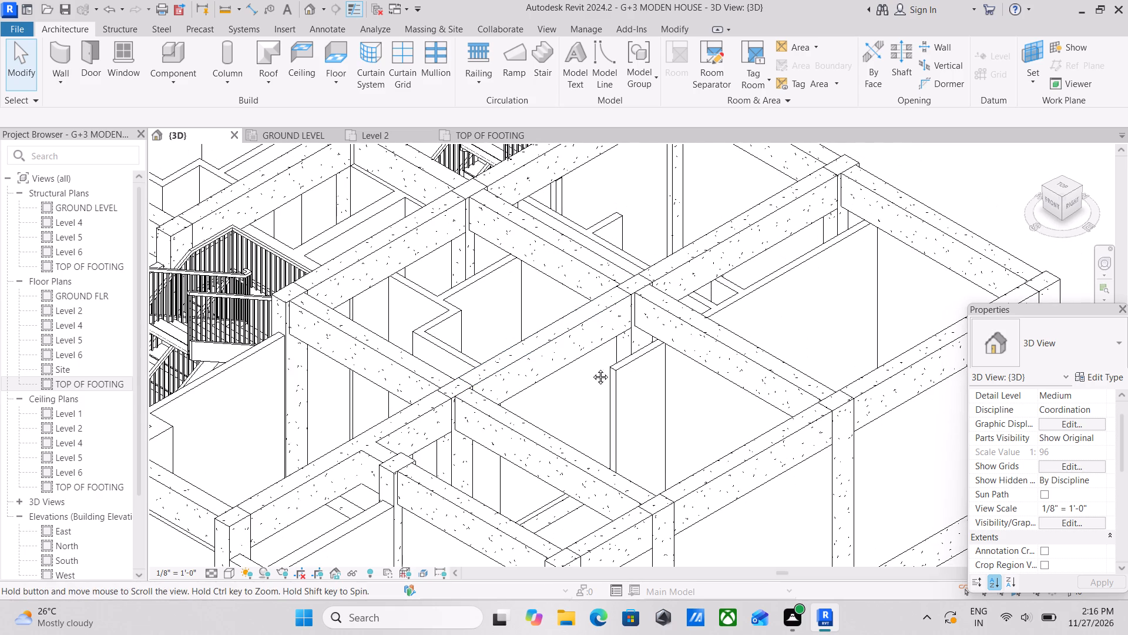
{"action": "middle_click_drag", "start_coordinate": [592, 368], "coordinate": [720, 340]}
{"action": "middle_click_drag", "start_coordinate": [514, 369], "coordinate": [778, 392]}
{"action": "scroll", "coordinate": [710, 328], "scroll_direction": "up", "scroll_amount": 2}
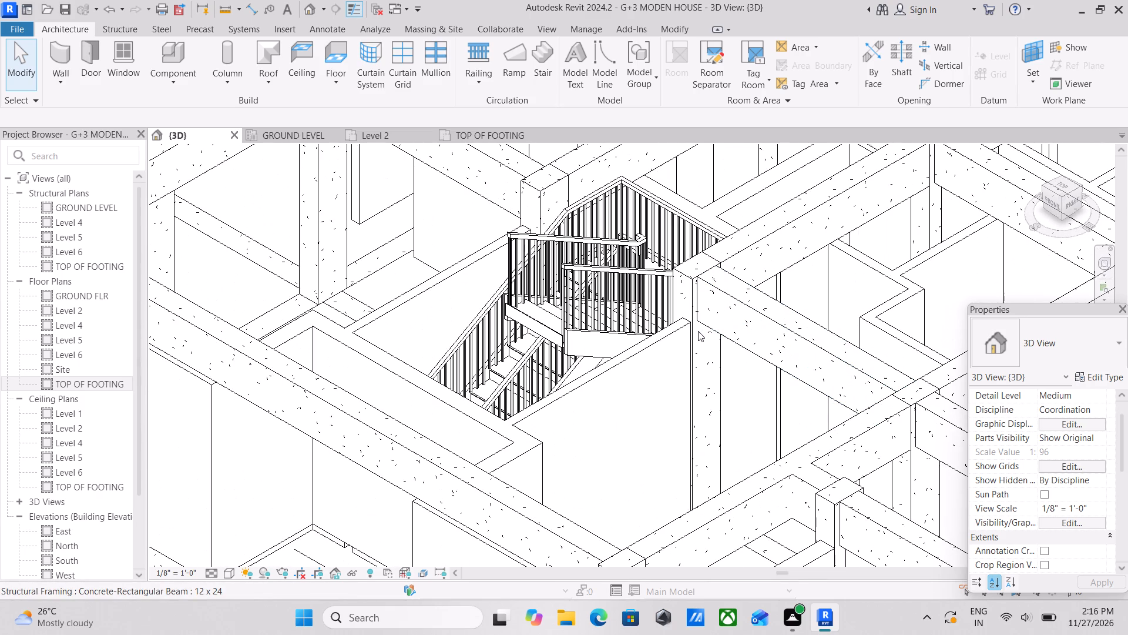
Inspect the lower end of the INTERIOR WALL 5" beside the front staircase where it meets the floor.
{"action": "left_click", "coordinate": [675, 333]}
{"action": "scroll", "coordinate": [706, 497], "scroll_direction": "up", "scroll_amount": 6}
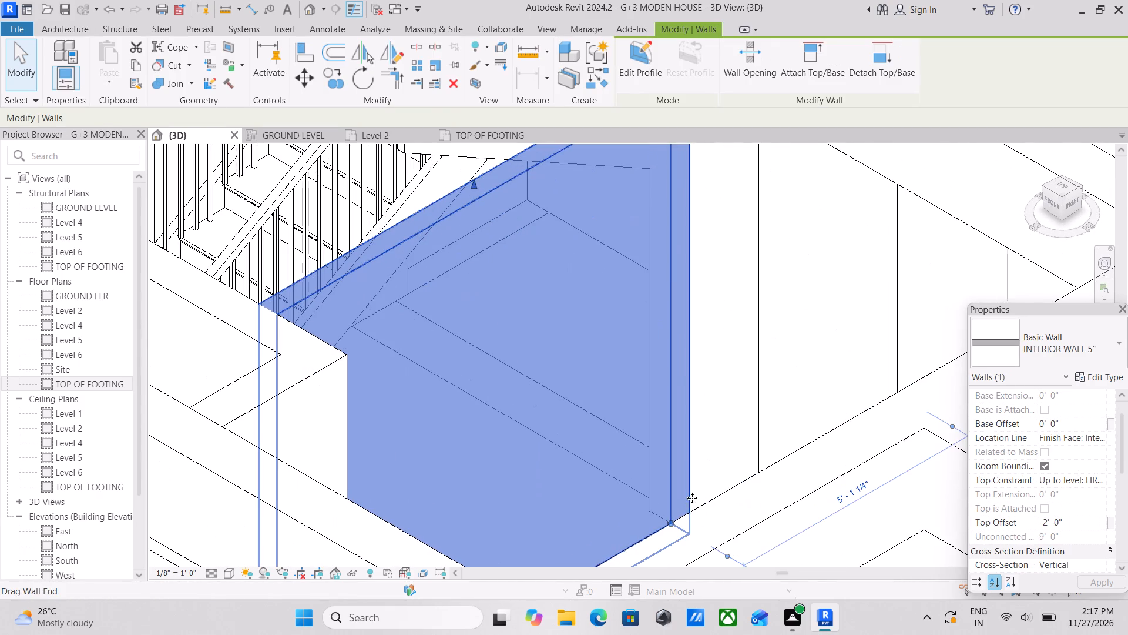
{"action": "middle_click_drag", "start_coordinate": [693, 490], "coordinate": [715, 436]}
{"action": "scroll", "coordinate": [675, 479], "scroll_direction": "up", "scroll_amount": 7}
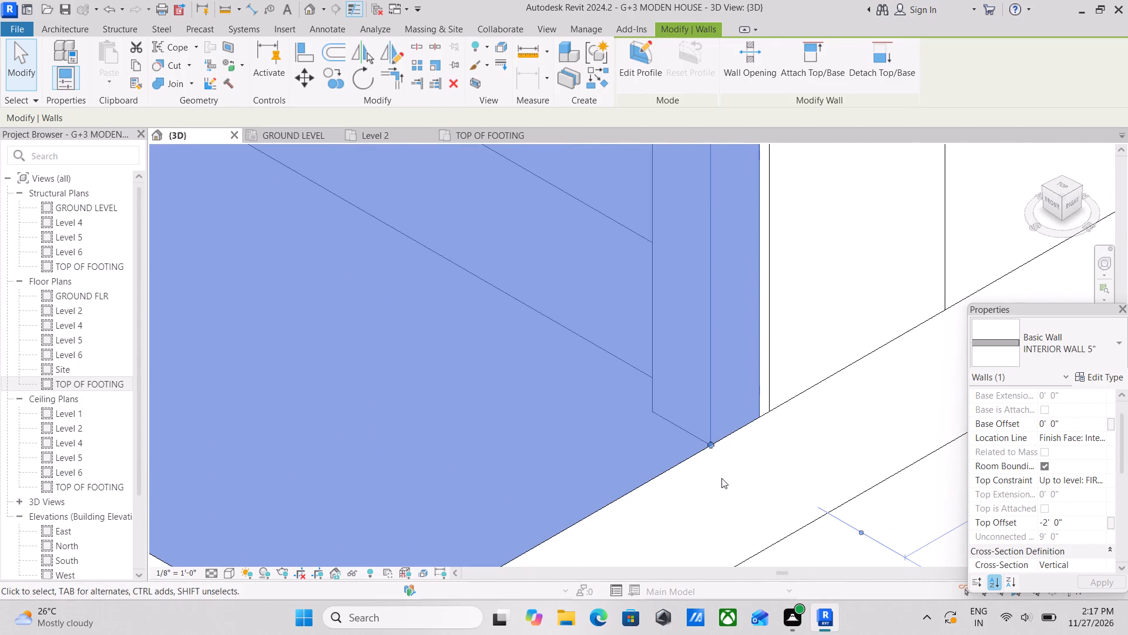
{"action": "left_click", "coordinate": [712, 443]}
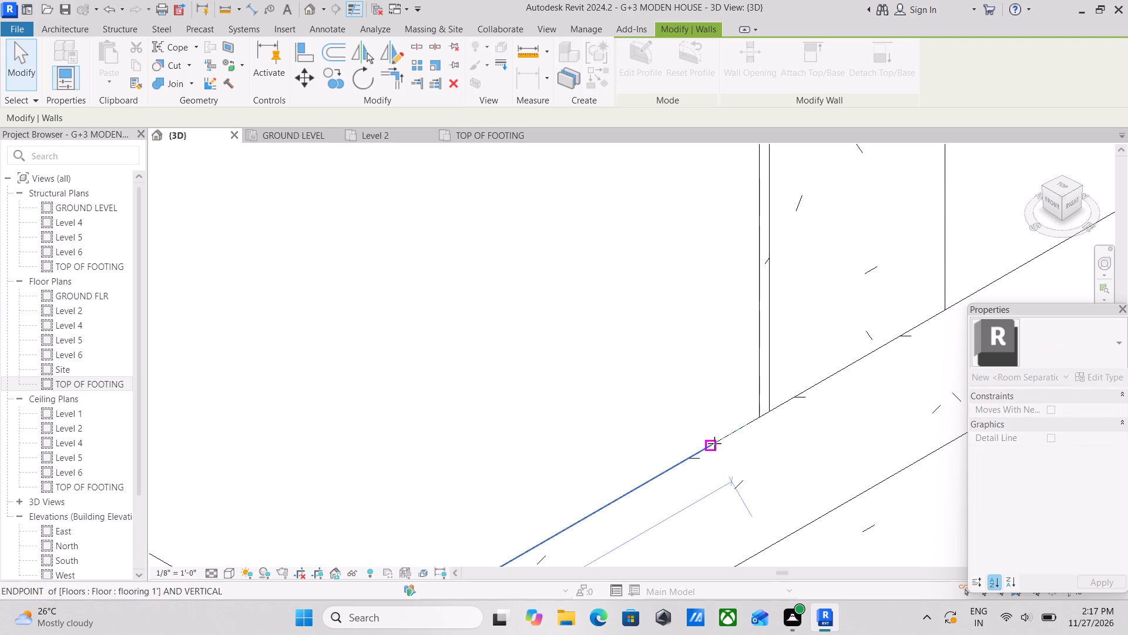
{"action": "scroll", "coordinate": [717, 442], "scroll_direction": "down", "scroll_amount": 4}
{"action": "middle_click_drag", "start_coordinate": [717, 442], "coordinate": [736, 443]}
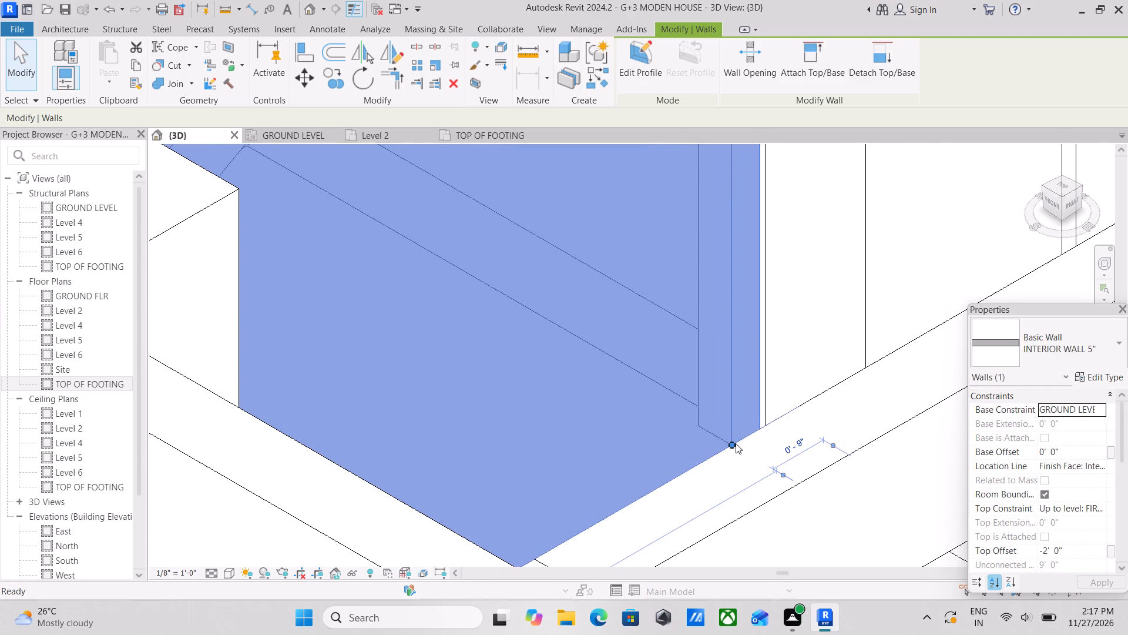
{"action": "key", "text": "Escape"}
{"action": "scroll", "coordinate": [736, 443], "scroll_direction": "down", "scroll_amount": 5}
{"action": "scroll", "coordinate": [526, 428], "scroll_direction": "down", "scroll_amount": 2}
{"action": "middle_click_drag", "start_coordinate": [538, 430], "coordinate": [576, 502]}
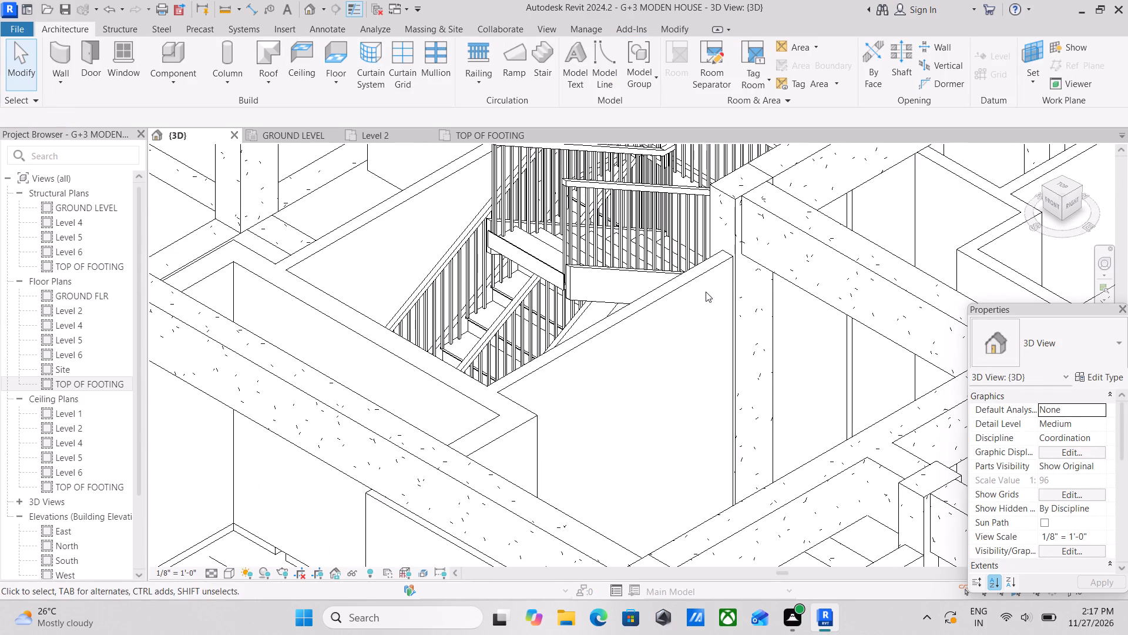
Select the same staircase wall again and compare it from the front-right and front-left corners of the model.
{"action": "scroll", "coordinate": [747, 259], "scroll_direction": "up", "scroll_amount": 1}
{"action": "left_click", "coordinate": [721, 266]}
{"action": "middle_click_drag", "start_coordinate": [750, 430], "coordinate": [730, 326]}
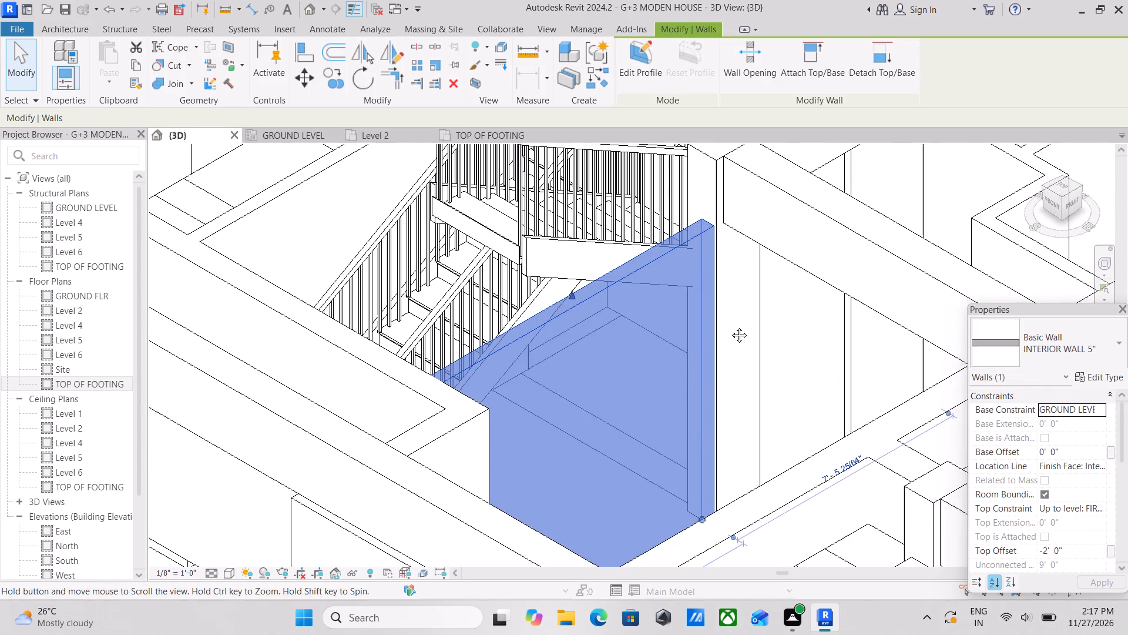
{"action": "middle_click_drag", "start_coordinate": [730, 326], "coordinate": [730, 317]}
{"action": "scroll", "coordinate": [724, 340], "scroll_direction": "down", "scroll_amount": 1}
{"action": "middle_click_drag", "start_coordinate": [724, 345], "coordinate": [719, 419]}
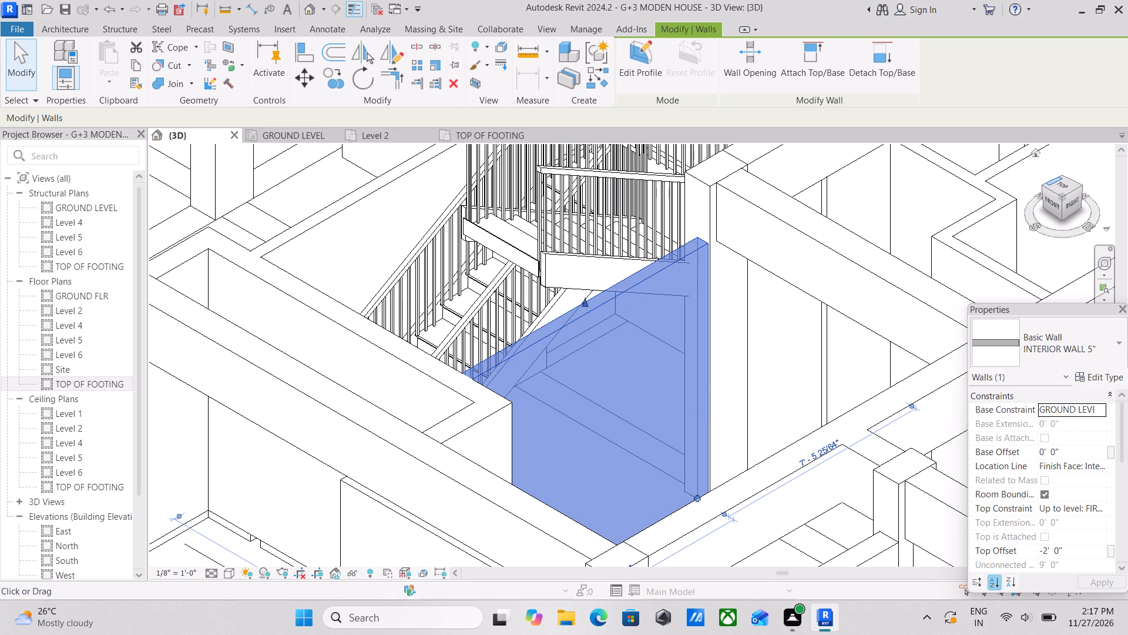
{"action": "left_click", "coordinate": [1043, 185]}
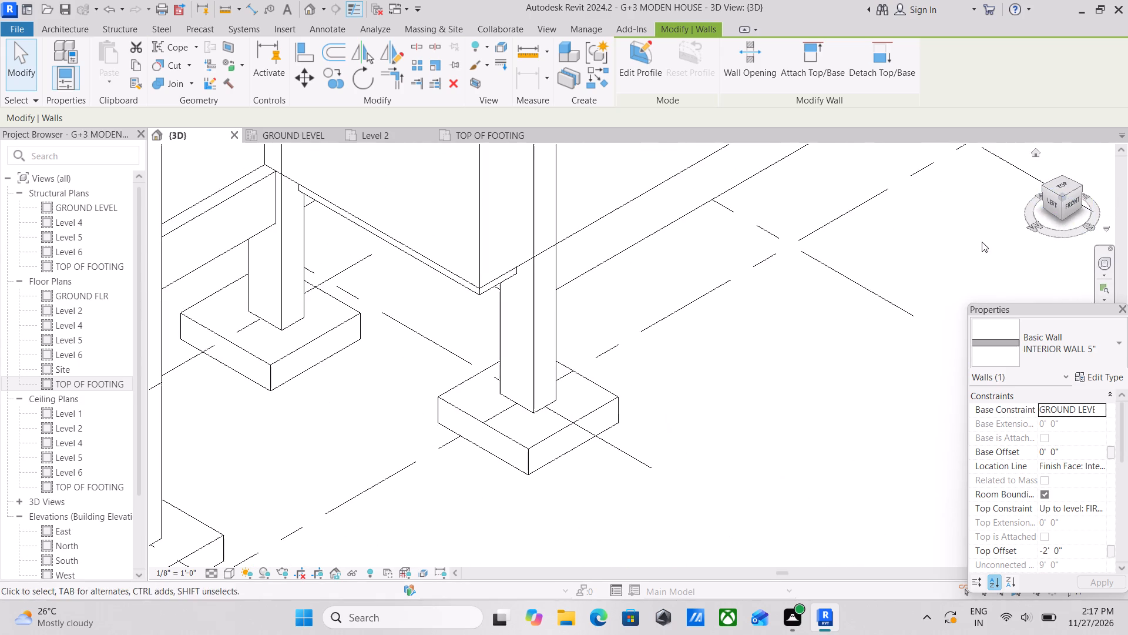
{"action": "scroll", "coordinate": [857, 337], "scroll_direction": "up", "scroll_amount": 3}
{"action": "scroll", "coordinate": [599, 402], "scroll_direction": "down", "scroll_amount": 3}
{"action": "middle_click_drag", "start_coordinate": [570, 402], "coordinate": [593, 417]}
{"action": "scroll", "coordinate": [593, 417], "scroll_direction": "up", "scroll_amount": 2}
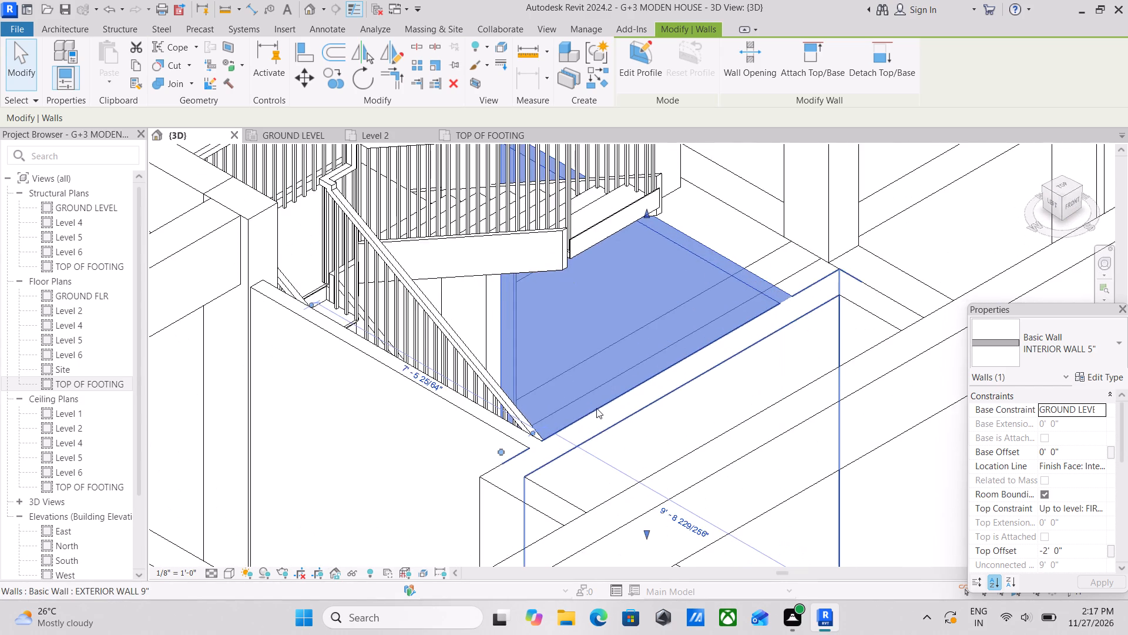
{"action": "scroll", "coordinate": [596, 408], "scroll_direction": "down", "scroll_amount": 2}
{"action": "middle_click_drag", "start_coordinate": [596, 408], "coordinate": [618, 450]}
{"action": "key", "text": "Escape"}
Examine the whole frame from its front-left corner, and reorient the {3D} view to the top.
{"action": "scroll", "coordinate": [657, 378], "scroll_direction": "down", "scroll_amount": 3}
{"action": "middle_click_drag", "start_coordinate": [657, 378], "coordinate": [697, 300]}
{"action": "scroll", "coordinate": [697, 300], "scroll_direction": "down", "scroll_amount": 5}
{"action": "middle_click_drag", "start_coordinate": [654, 339], "coordinate": [720, 323]}
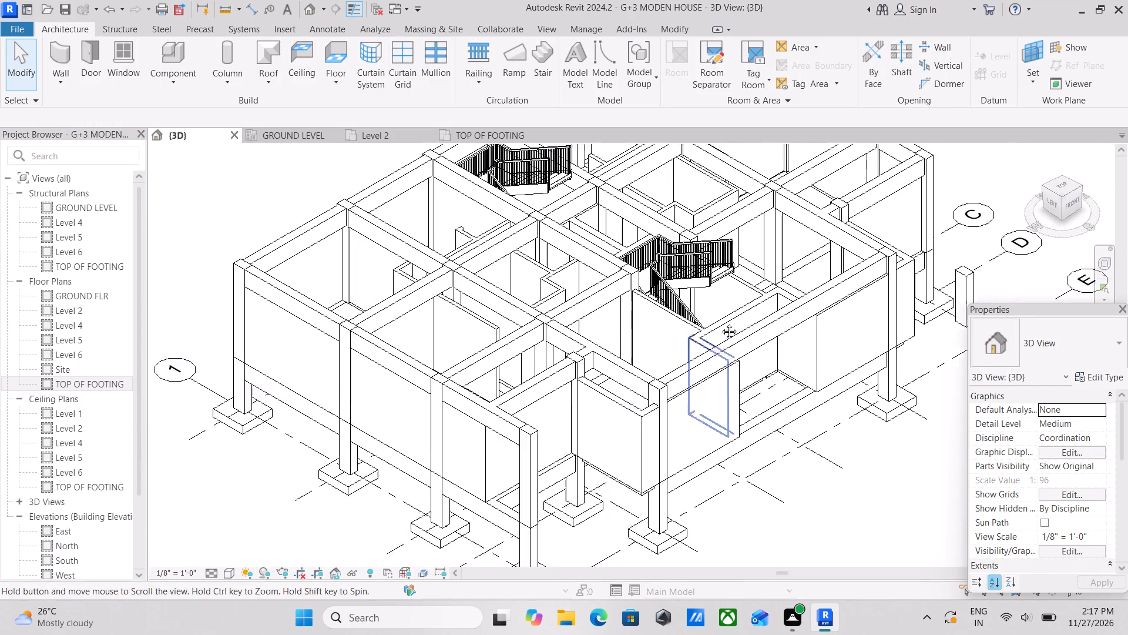
{"action": "middle_click_drag", "start_coordinate": [720, 323], "coordinate": [729, 317]}
{"action": "middle_click_drag", "start_coordinate": [501, 403], "coordinate": [610, 404]}
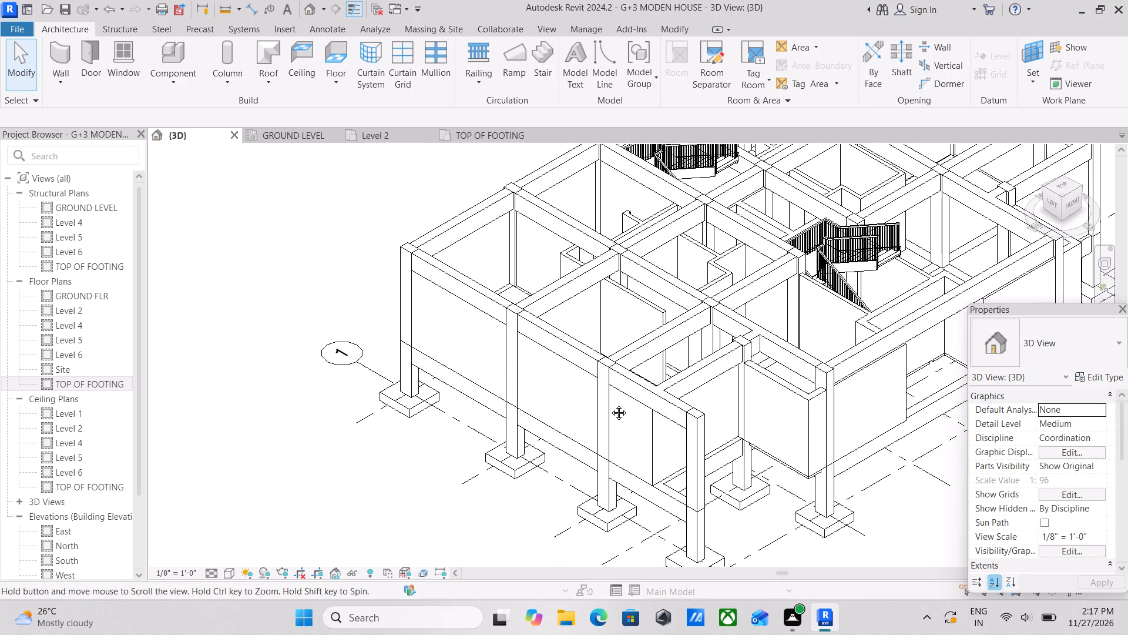
{"action": "middle_click_drag", "start_coordinate": [610, 404], "coordinate": [586, 400]}
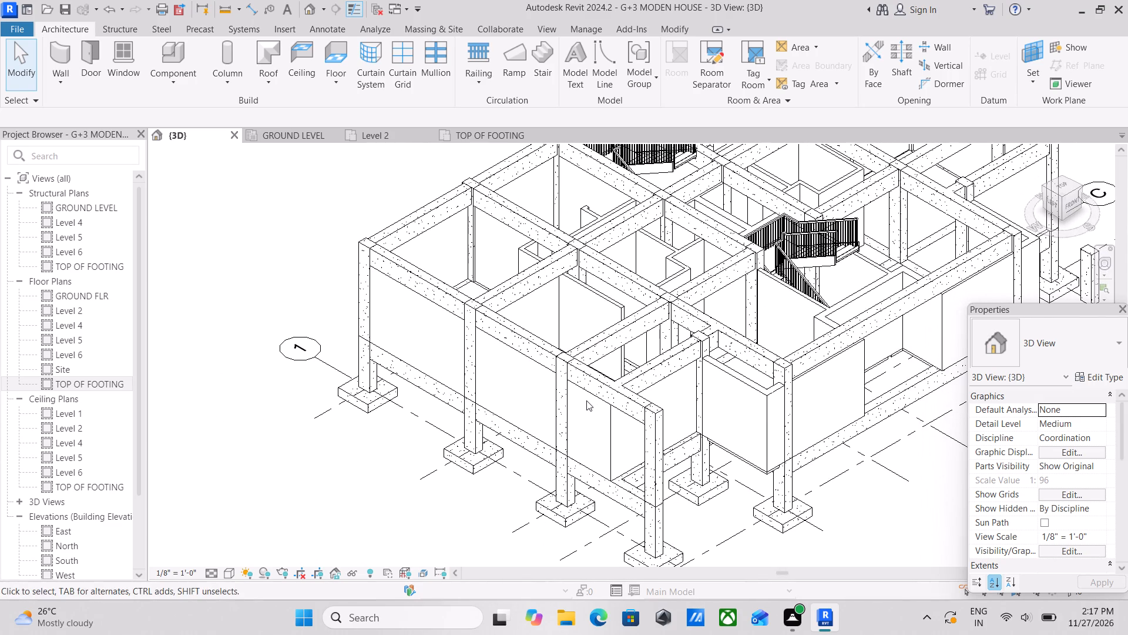
{"action": "left_click", "coordinate": [1062, 187]}
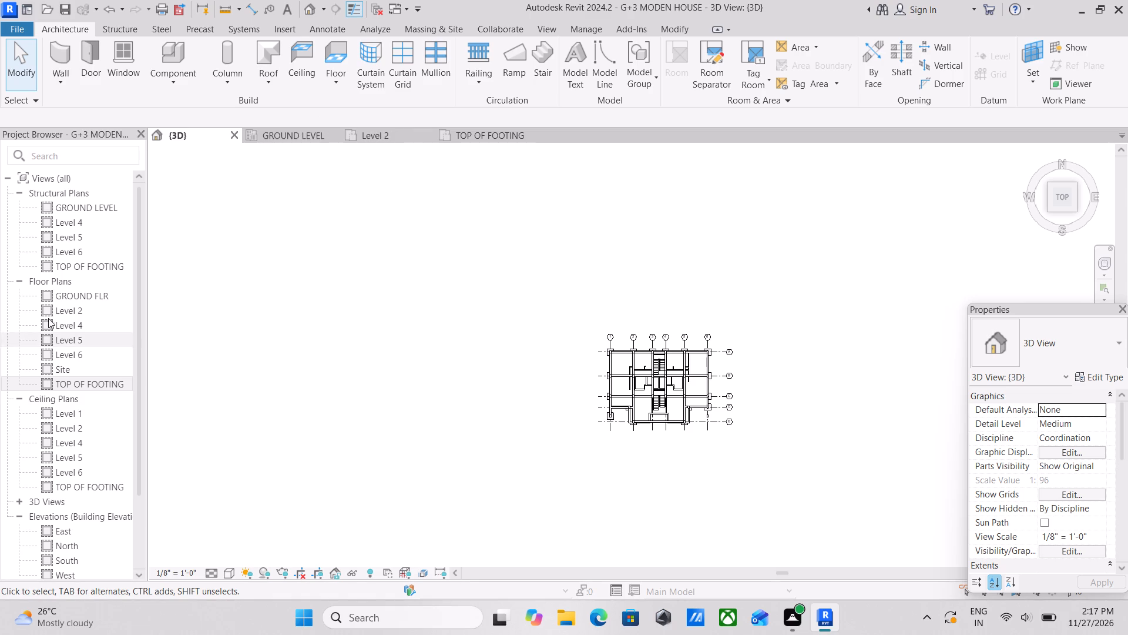
Open the GROUND FLR floor plan and set its visual style to Wireframe.
{"action": "double_click", "coordinate": [86, 295]}
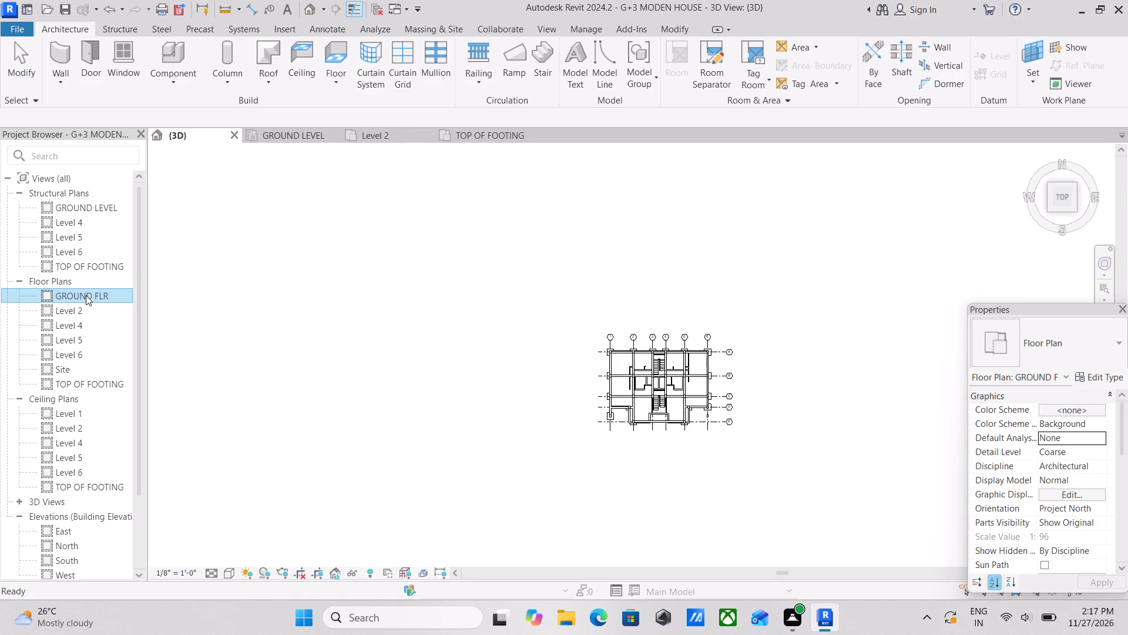
{"action": "scroll", "coordinate": [575, 374], "scroll_direction": "down", "scroll_amount": 1}
{"action": "scroll", "coordinate": [658, 403], "scroll_direction": "up", "scroll_amount": 2}
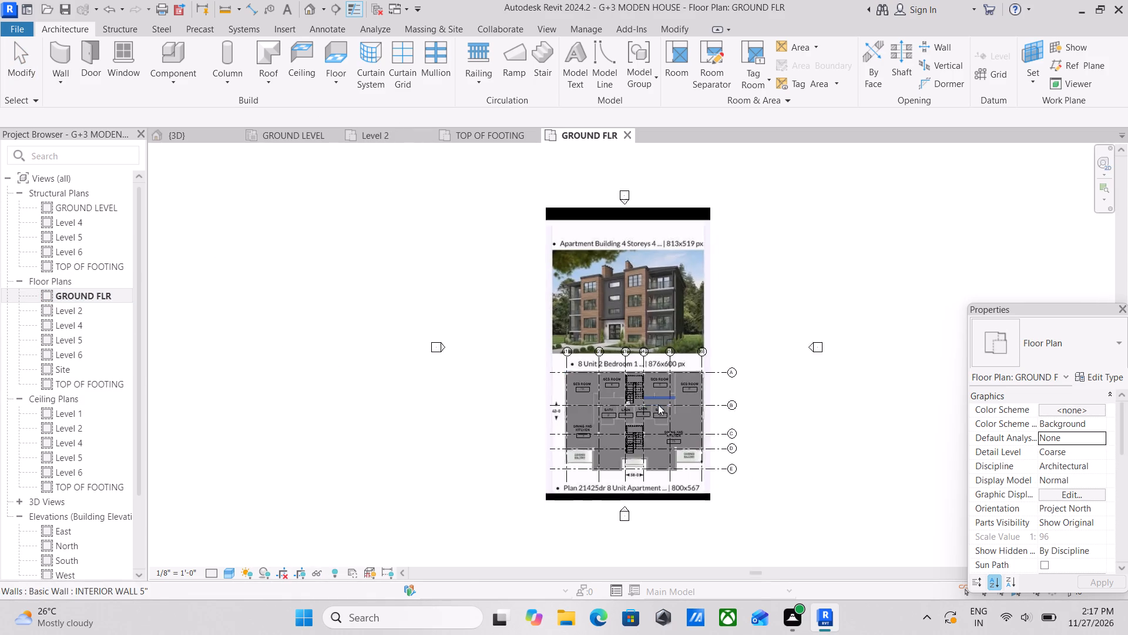
{"action": "scroll", "coordinate": [658, 405], "scroll_direction": "up", "scroll_amount": 14}
{"action": "middle_click_drag", "start_coordinate": [486, 324], "coordinate": [631, 335]}
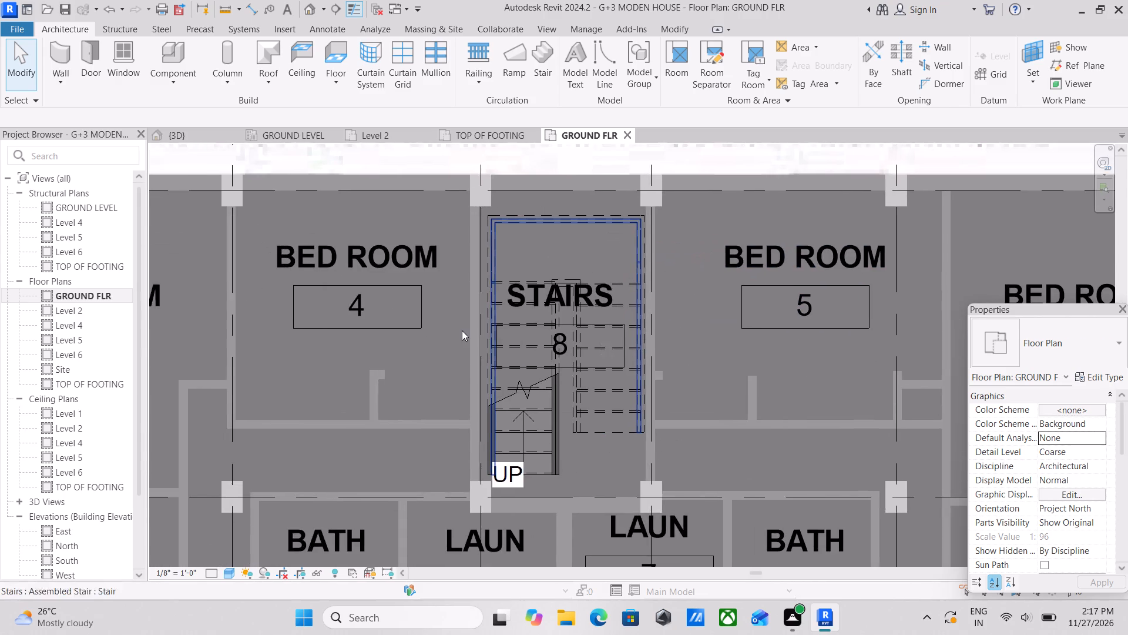
{"action": "scroll", "coordinate": [462, 330], "scroll_direction": "up", "scroll_amount": 3}
{"action": "scroll", "coordinate": [462, 330], "scroll_direction": "down", "scroll_amount": 3}
{"action": "middle_click_drag", "start_coordinate": [462, 330], "coordinate": [556, 309]}
{"action": "scroll", "coordinate": [556, 308], "scroll_direction": "up", "scroll_amount": 1}
{"action": "scroll", "coordinate": [556, 308], "scroll_direction": "down", "scroll_amount": 2}
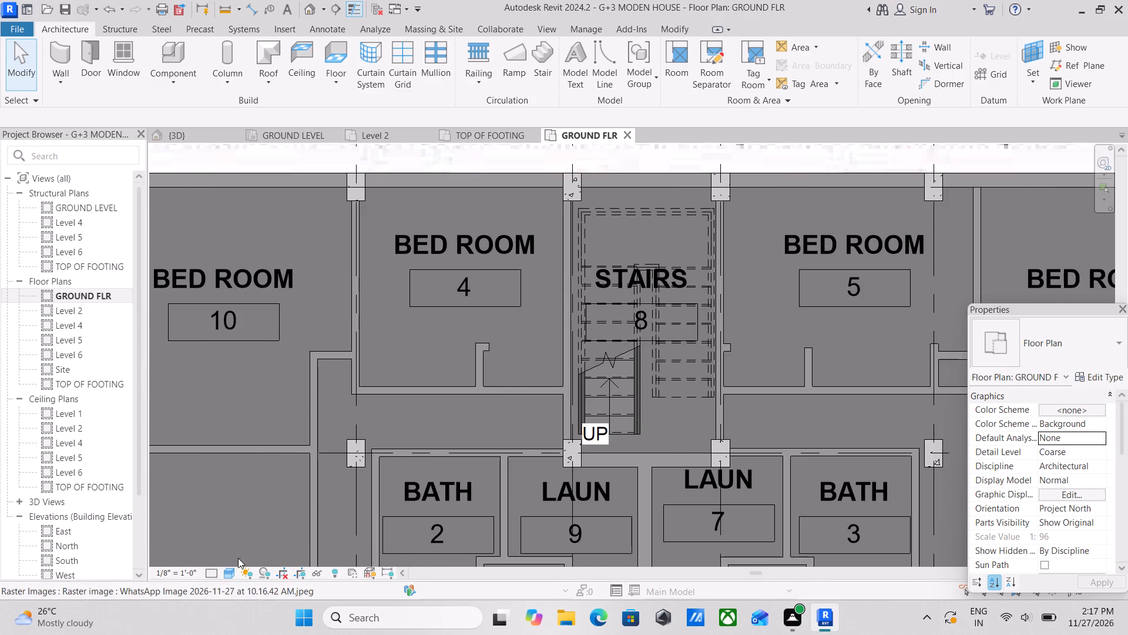
{"action": "left_click", "coordinate": [223, 576]}
{"action": "left_click", "coordinate": [258, 475]}
{"action": "left_click", "coordinate": [254, 480]}
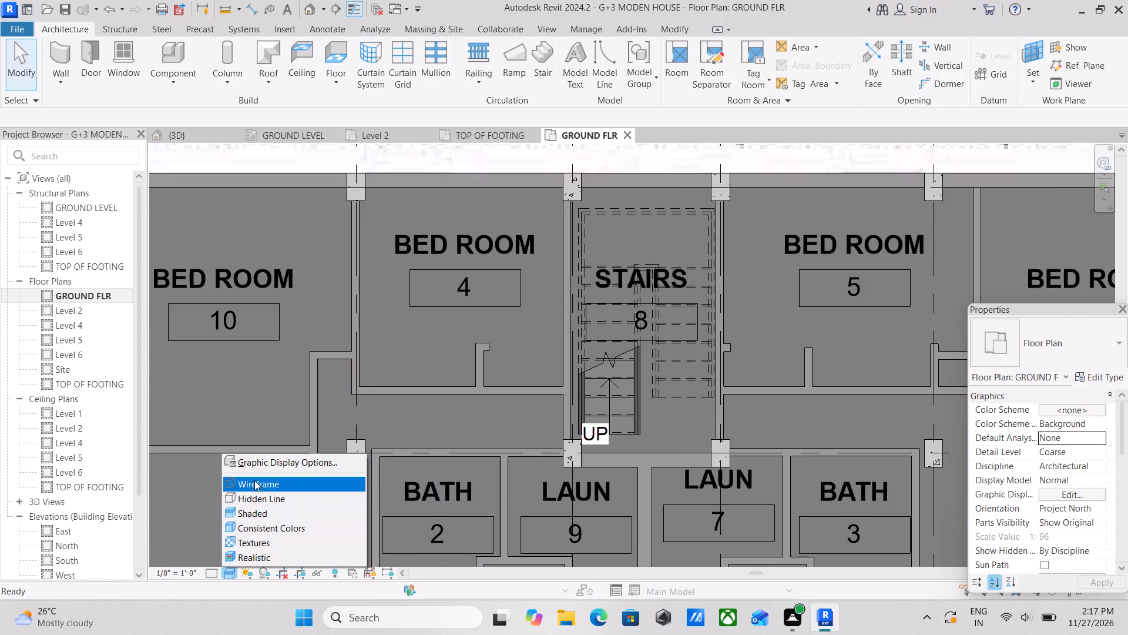
Examine the GROUND FLR plan's staircases, kitchens and living rooms against the underlying plan image.
{"action": "scroll", "coordinate": [463, 323], "scroll_direction": "down", "scroll_amount": 2}
{"action": "middle_click_drag", "start_coordinate": [463, 323], "coordinate": [578, 323]}
{"action": "scroll", "coordinate": [453, 326], "scroll_direction": "up", "scroll_amount": 2}
{"action": "scroll", "coordinate": [674, 364], "scroll_direction": "down", "scroll_amount": 2}
{"action": "middle_click_drag", "start_coordinate": [674, 364], "coordinate": [526, 275]}
{"action": "middle_click_drag", "start_coordinate": [795, 310], "coordinate": [747, 242]}
{"action": "middle_click_drag", "start_coordinate": [739, 338], "coordinate": [775, 287]}
{"action": "middle_click_drag", "start_coordinate": [532, 334], "coordinate": [627, 328]}
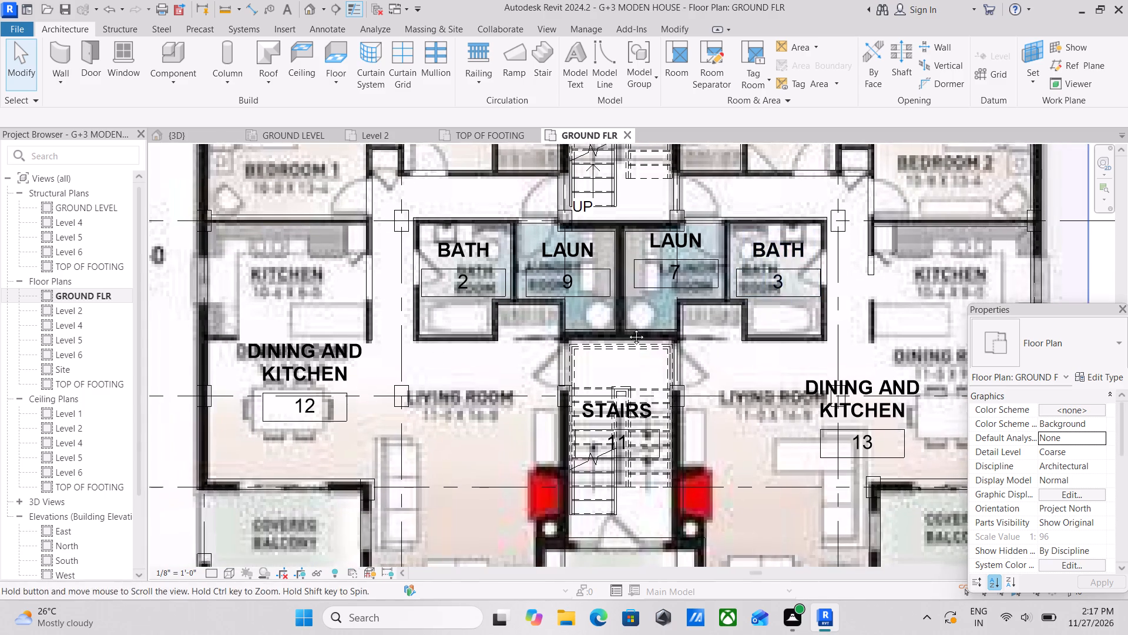
{"action": "middle_click_drag", "start_coordinate": [627, 328], "coordinate": [630, 329]}
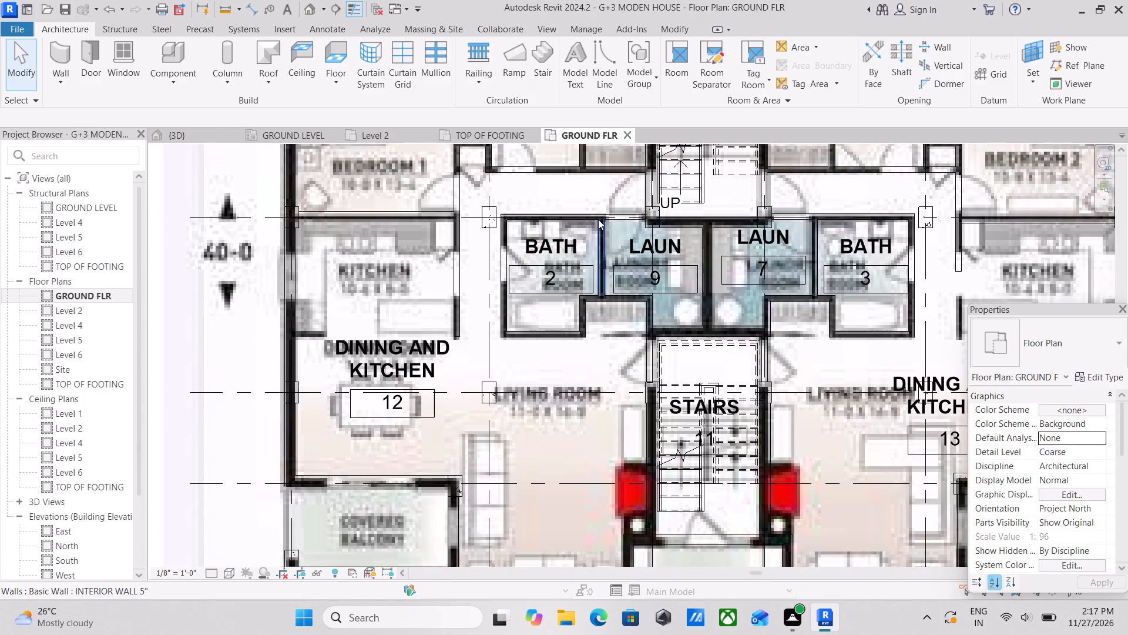
Examine the interior walls around the BATH and LAUN rooms against the columns, grids and underlying plan image.
{"action": "scroll", "coordinate": [598, 219], "scroll_direction": "up", "scroll_amount": 7}
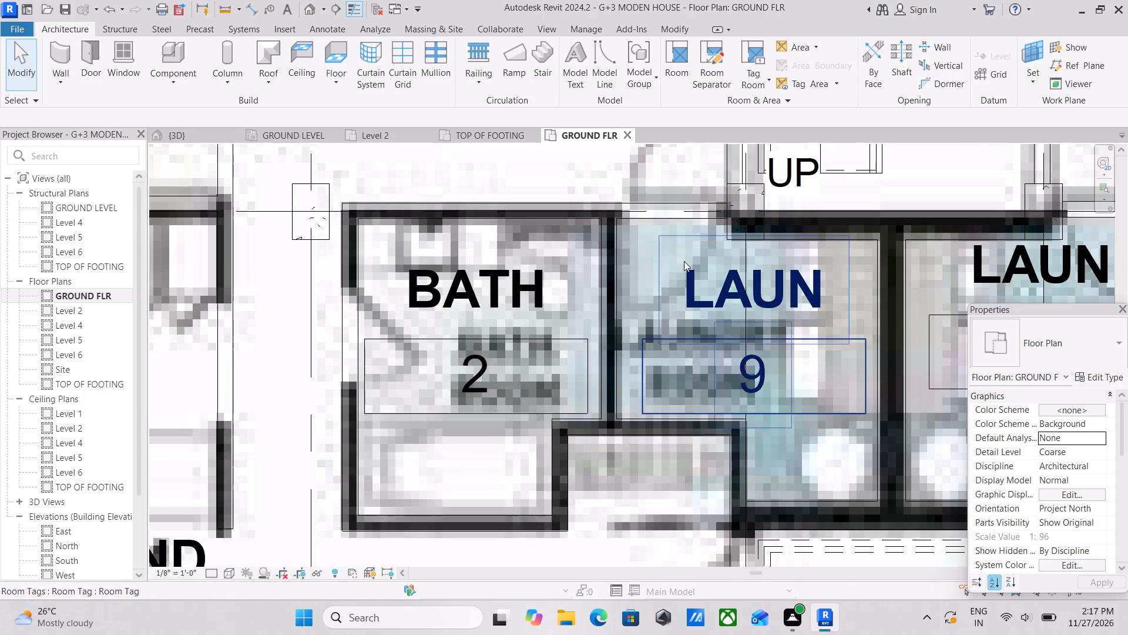
{"action": "scroll", "coordinate": [684, 261], "scroll_direction": "down", "scroll_amount": 1}
{"action": "middle_click_drag", "start_coordinate": [684, 261], "coordinate": [477, 270]}
{"action": "middle_click_drag", "start_coordinate": [670, 269], "coordinate": [554, 308]}
{"action": "middle_click_drag", "start_coordinate": [762, 284], "coordinate": [660, 297]}
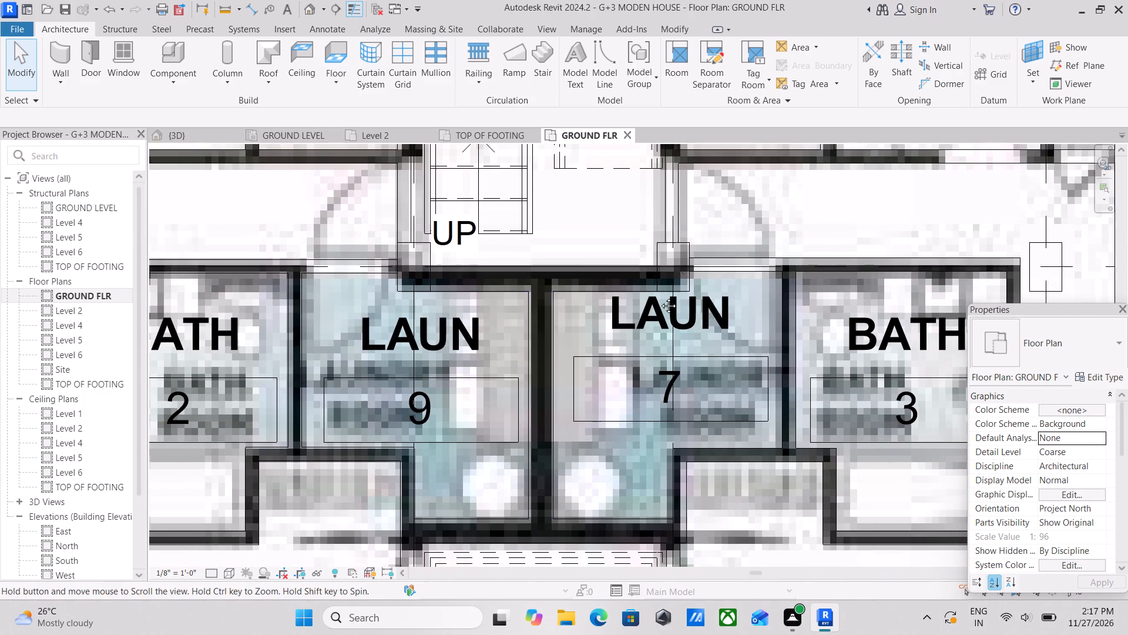
{"action": "middle_click_drag", "start_coordinate": [660, 297], "coordinate": [605, 295]}
{"action": "middle_click_drag", "start_coordinate": [761, 399], "coordinate": [675, 347]}
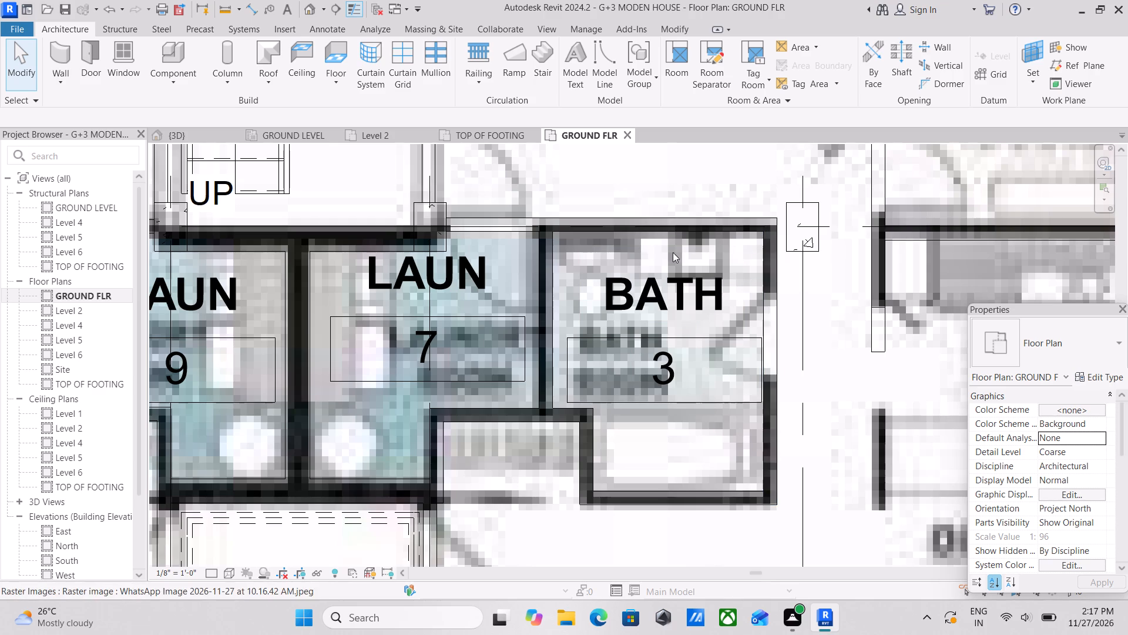
{"action": "scroll", "coordinate": [558, 238], "scroll_direction": "up", "scroll_amount": 2}
{"action": "scroll", "coordinate": [550, 241], "scroll_direction": "down", "scroll_amount": 3}
{"action": "middle_click_drag", "start_coordinate": [550, 241], "coordinate": [649, 266]}
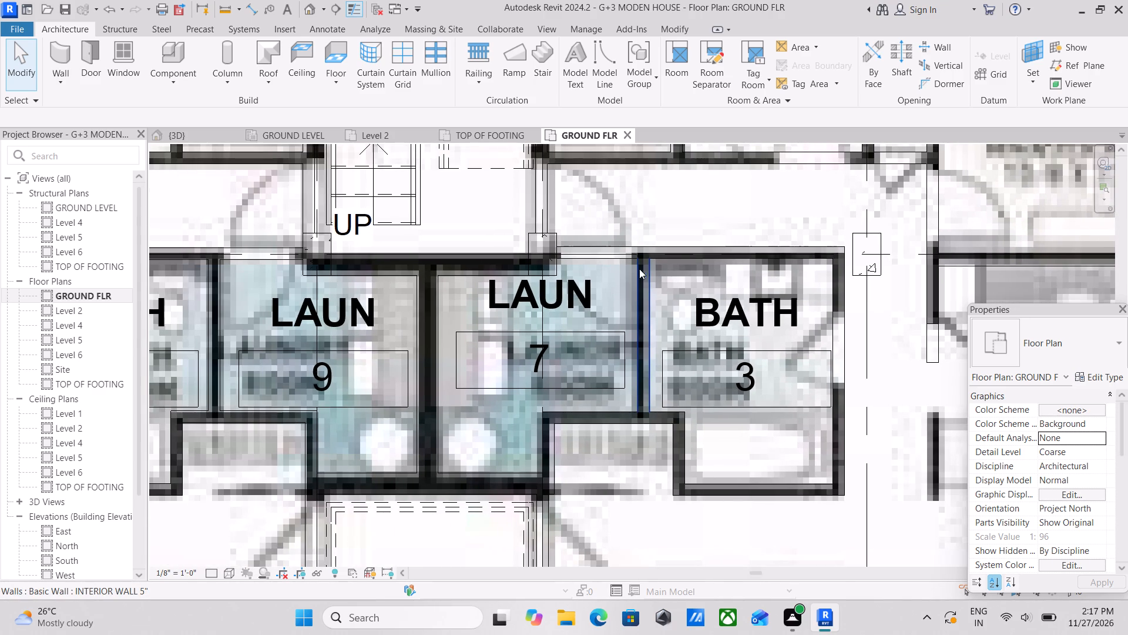
{"action": "middle_click_drag", "start_coordinate": [527, 302], "coordinate": [693, 322]}
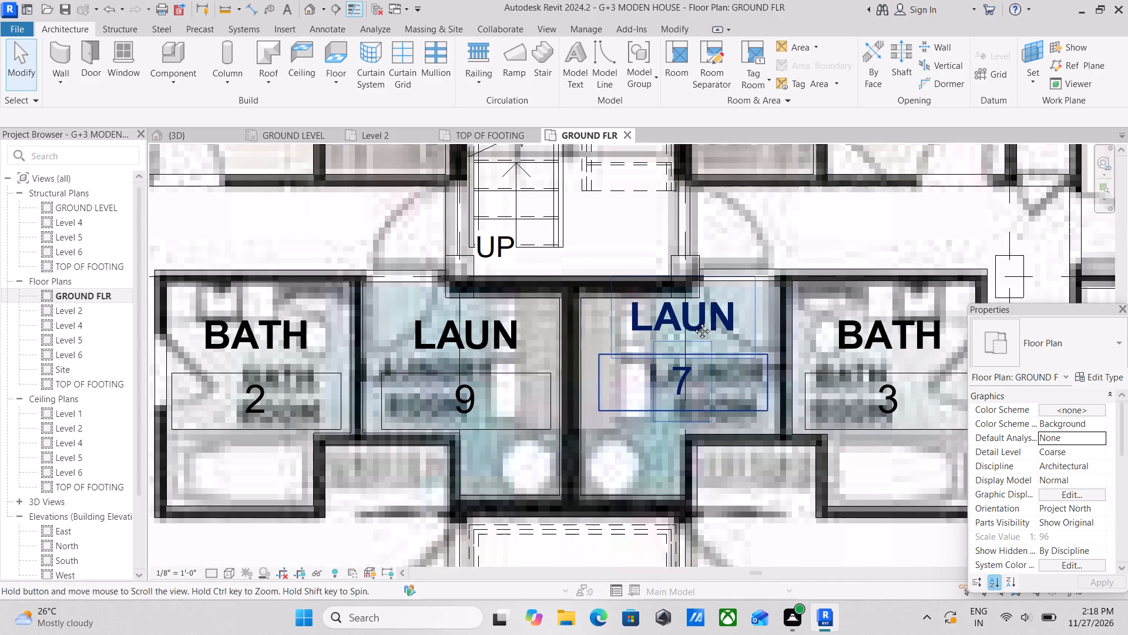
{"action": "middle_click_drag", "start_coordinate": [693, 322], "coordinate": [694, 322]}
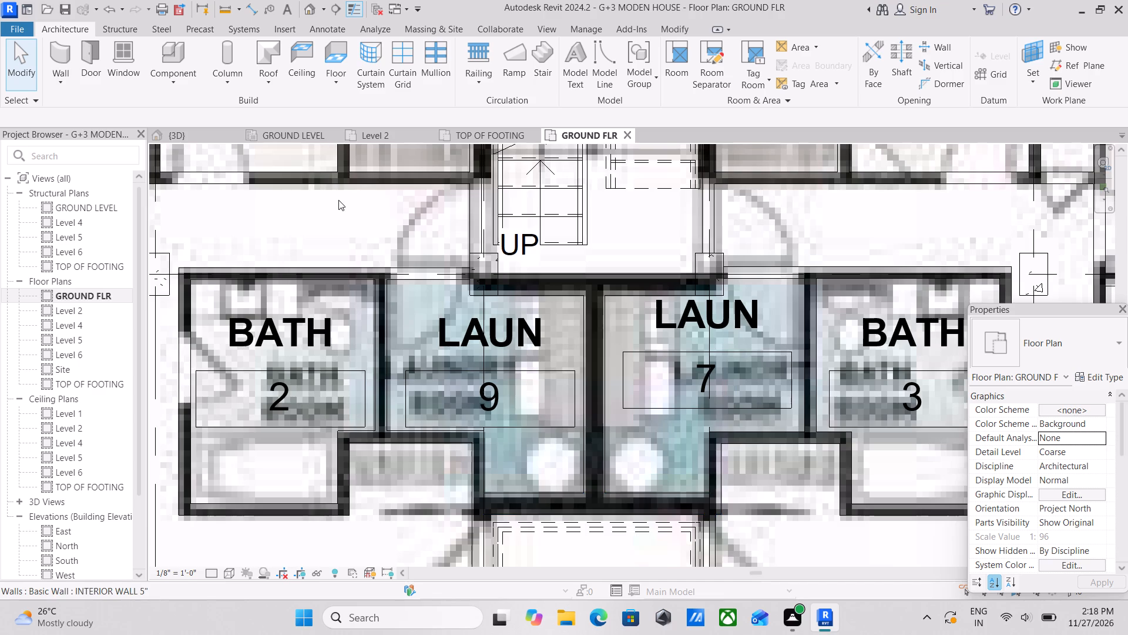
{"action": "scroll", "coordinate": [338, 200], "scroll_direction": "up", "scroll_amount": 2}
{"action": "middle_click_drag", "start_coordinate": [387, 273], "coordinate": [686, 242]}
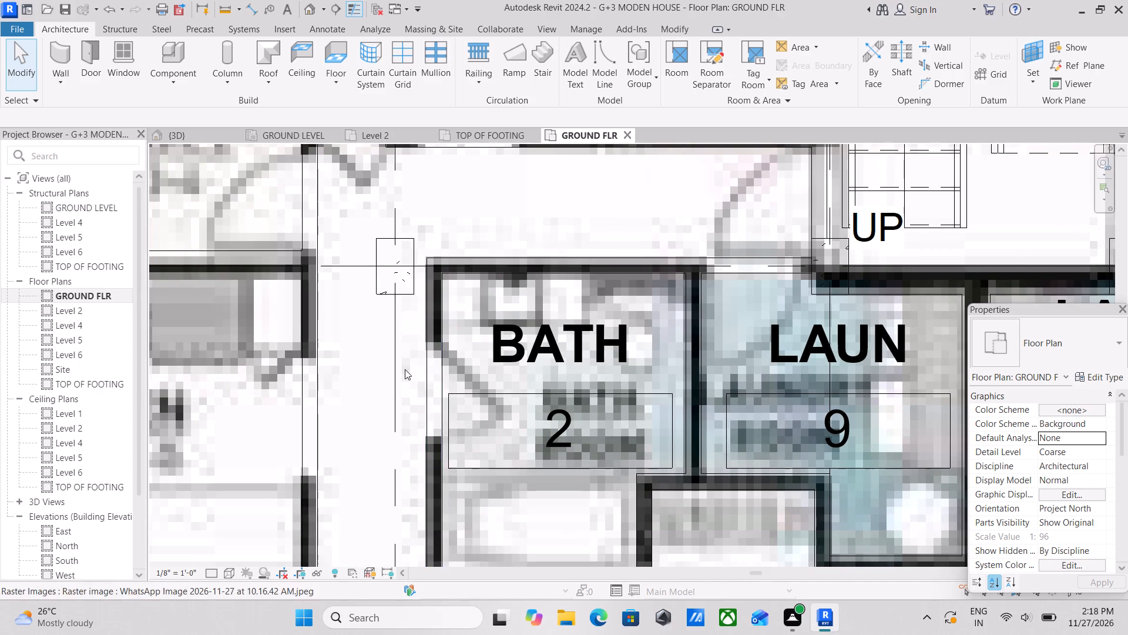
{"action": "middle_click_drag", "start_coordinate": [405, 369], "coordinate": [496, 207]}
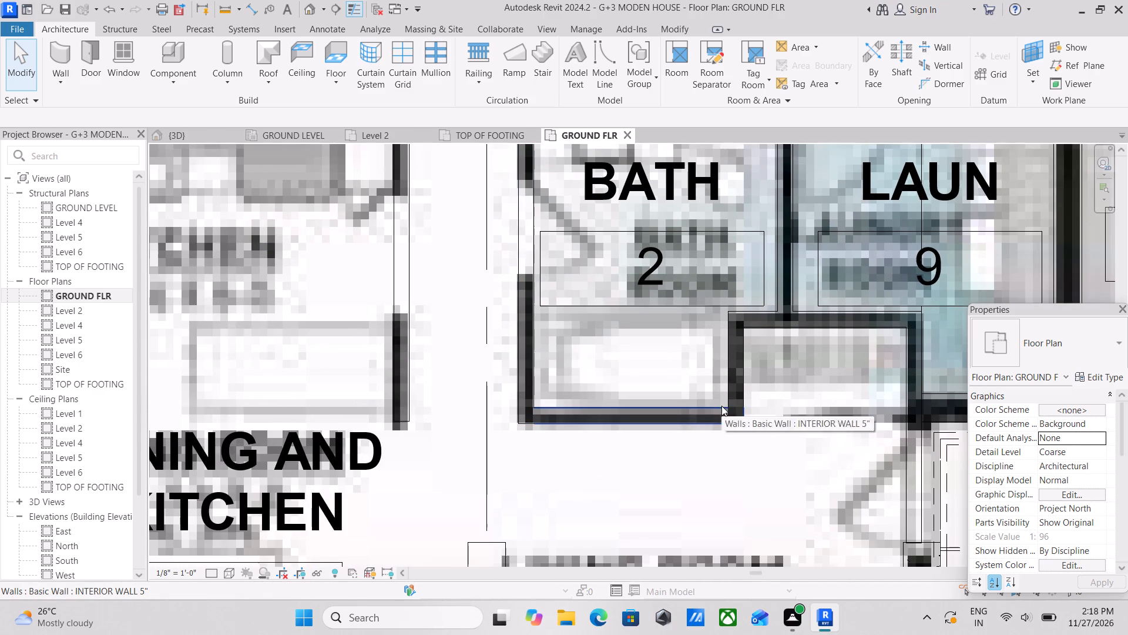
{"action": "scroll", "coordinate": [691, 352], "scroll_direction": "down", "scroll_amount": 1}
{"action": "middle_click_drag", "start_coordinate": [691, 352], "coordinate": [691, 379]}
Return to the {3D} view and orbit from the top to examine the model from its front-left side.
{"action": "left_click", "coordinate": [172, 132]}
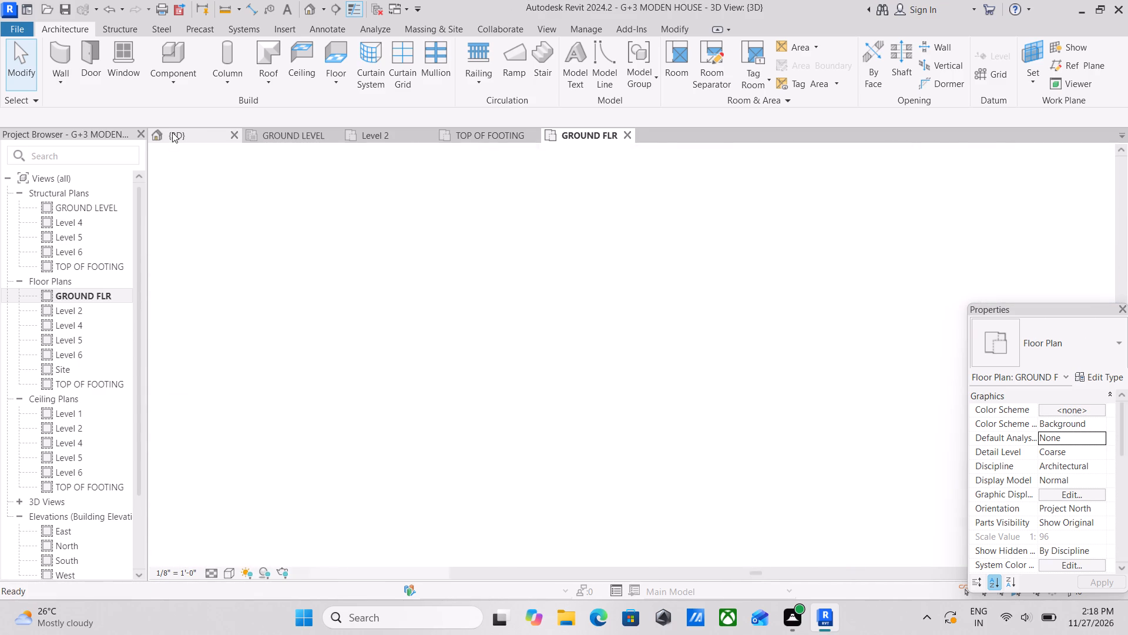
{"action": "scroll", "coordinate": [639, 409], "scroll_direction": "up", "scroll_amount": 3}
{"action": "scroll", "coordinate": [660, 407], "scroll_direction": "down", "scroll_amount": 4}
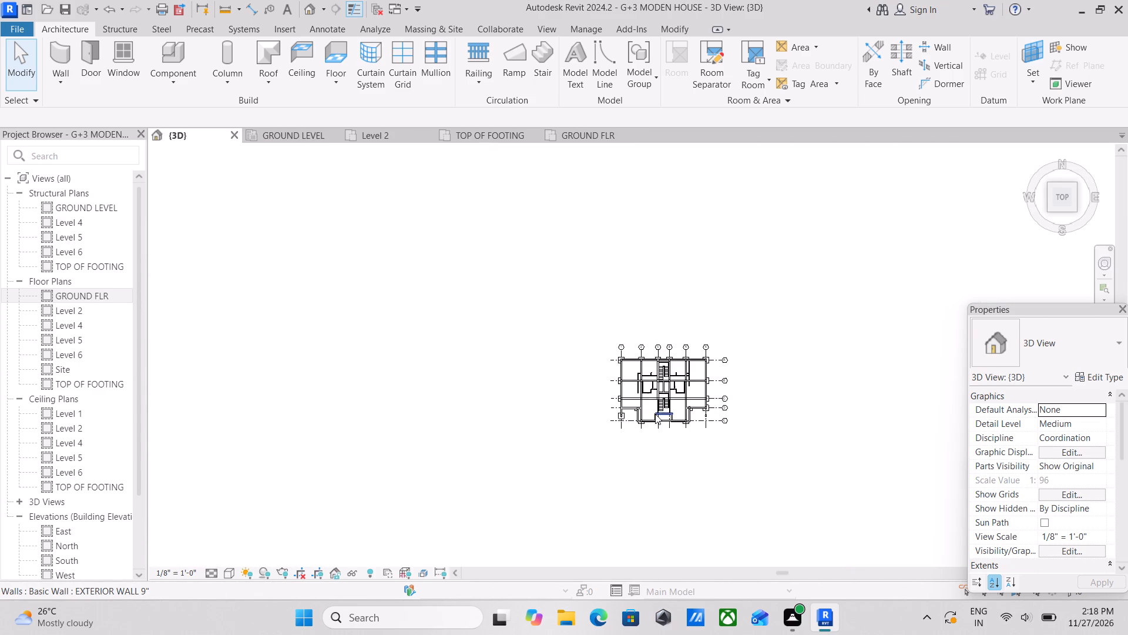
{"action": "scroll", "coordinate": [655, 414], "scroll_direction": "down", "scroll_amount": 3}
{"action": "middle_click_drag", "start_coordinate": [654, 414], "coordinate": [705, 290], "text": "shift"}
{"action": "scroll", "coordinate": [659, 457], "scroll_direction": "up", "scroll_amount": 4}
{"action": "middle_click_drag", "start_coordinate": [661, 442], "coordinate": [696, 314], "text": "shift"}
{"action": "scroll", "coordinate": [674, 356], "scroll_direction": "up", "scroll_amount": 10}
{"action": "middle_click_drag", "start_coordinate": [670, 391], "coordinate": [687, 382], "text": "shift"}
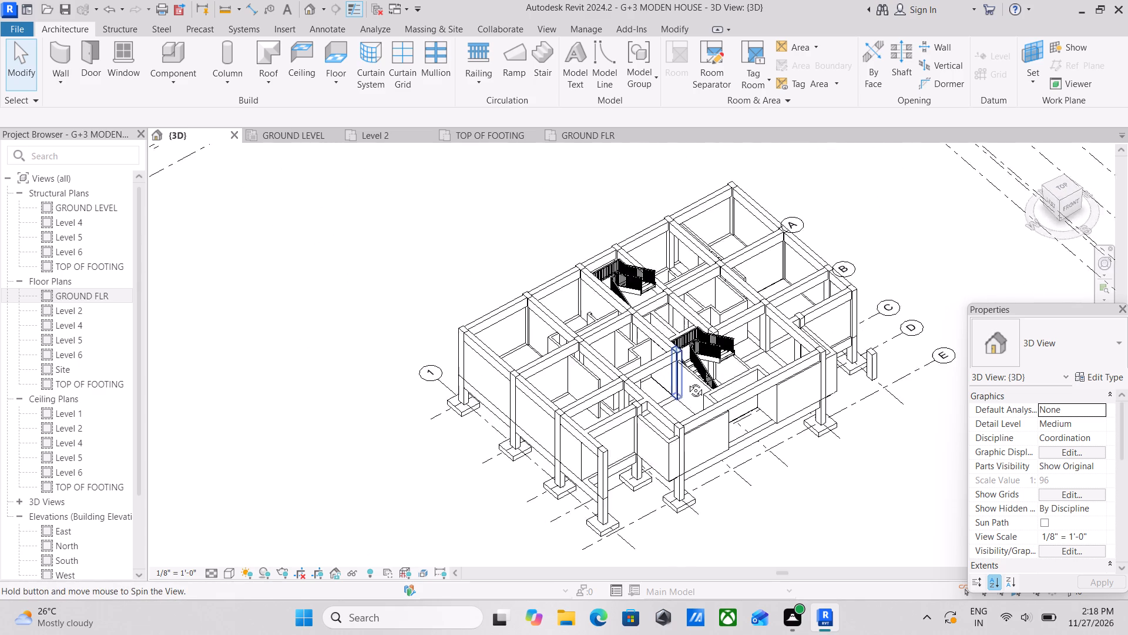
Duplicate the floor type of the bathroom-area flooring 1' floor as a new type named TILE FLOORING 1'.
{"action": "middle_click_drag", "start_coordinate": [687, 382], "coordinate": [680, 462], "text": "shift"}
{"action": "scroll", "coordinate": [645, 377], "scroll_direction": "up", "scroll_amount": 2}
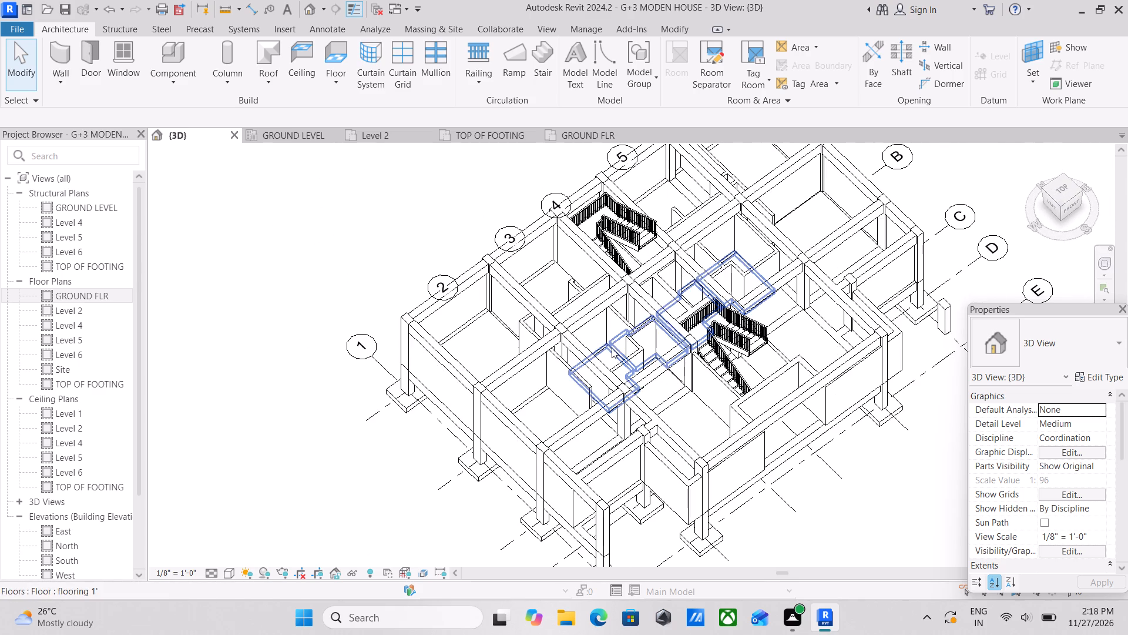
{"action": "left_click", "coordinate": [600, 350]}
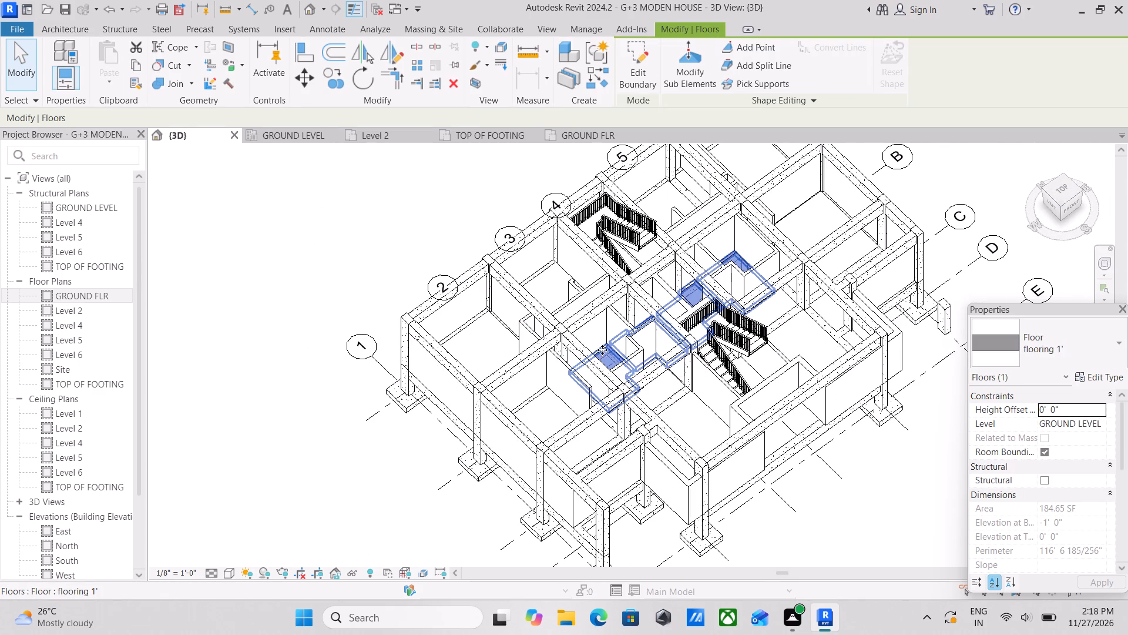
{"action": "left_click", "coordinate": [1098, 372]}
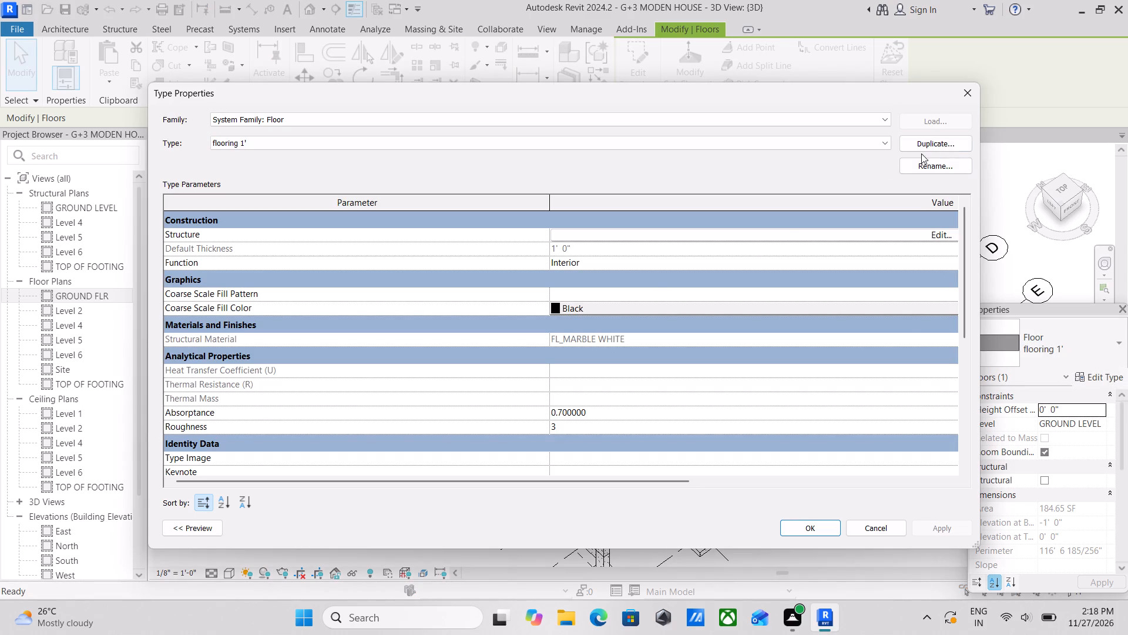
{"action": "left_click", "coordinate": [936, 138]}
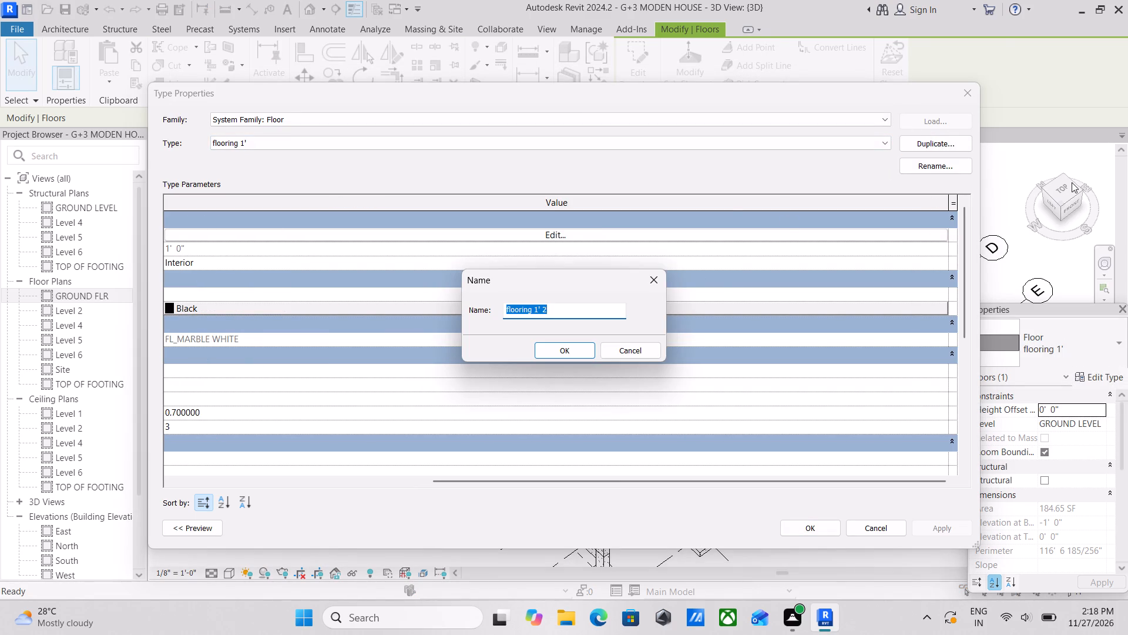
{"action": "type", "text": "tile flooring"}
{"action": "key", "text": "space"}
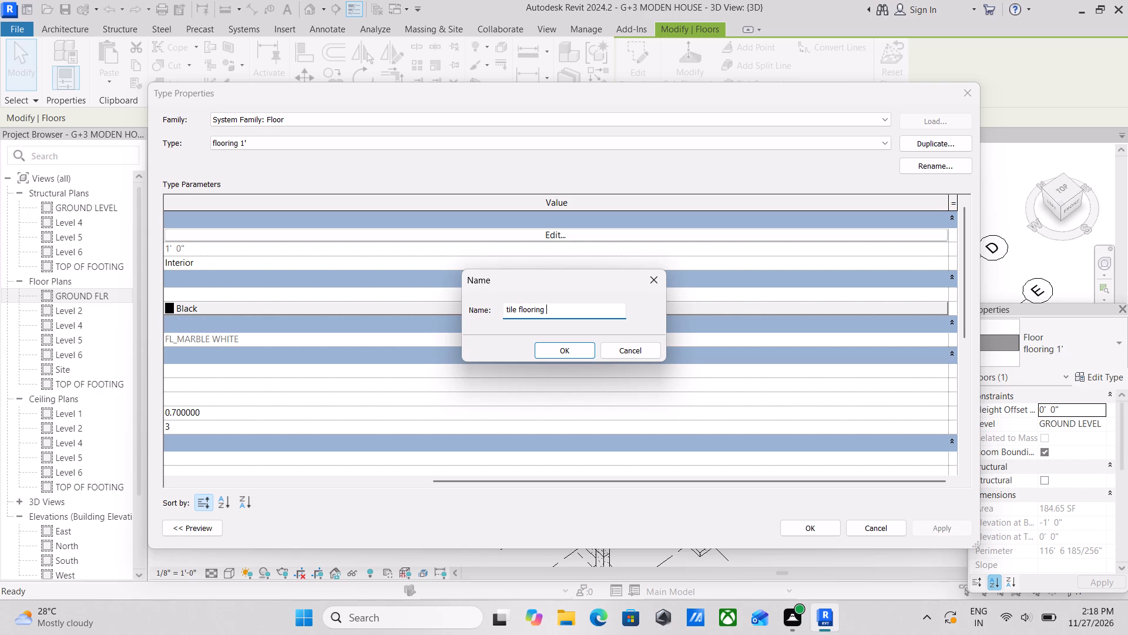
{"action": "key", "text": "BackSpace"}
{"action": "key", "text": "BackSpace"}
{"action": "key", "text": "BackSpace"}
{"action": "key", "text": "BackSpace"}
{"action": "key", "text": "BackSpace"}
{"action": "key", "text": "BackSpace"}
{"action": "key", "text": "BackSpace"}
{"action": "key", "text": "BackSpace"}
{"action": "key", "text": "BackSpace"}
{"action": "key", "text": "BackSpace"}
{"action": "key", "text": "BackSpace"}
{"action": "key", "text": "BackSpace"}
{"action": "key", "text": "BackSpace"}
{"action": "key", "text": "BackSpace"}
{"action": "key", "text": "BackSpace"}
{"action": "key", "text": "BackSpace"}
{"action": "key", "text": "BackSpace"}
{"action": "key", "text": "BackSpace"}
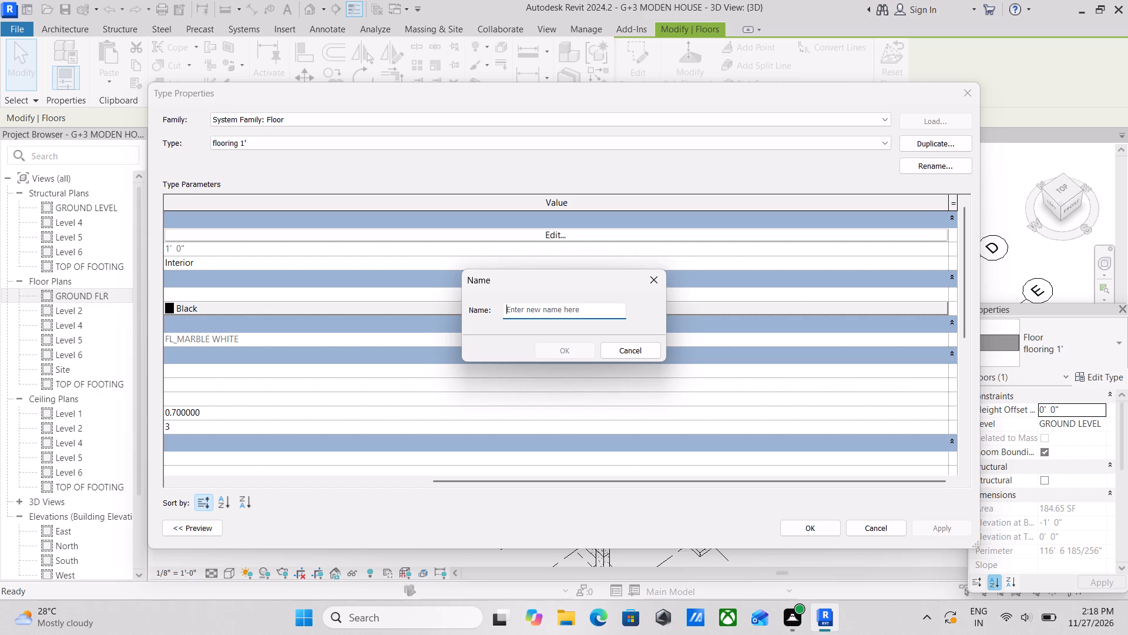
{"action": "type", "text": "TILE"}
{"action": "key", "text": "space"}
{"action": "type", "text": "FLOORING"}
{"action": "key", "text": "space"}
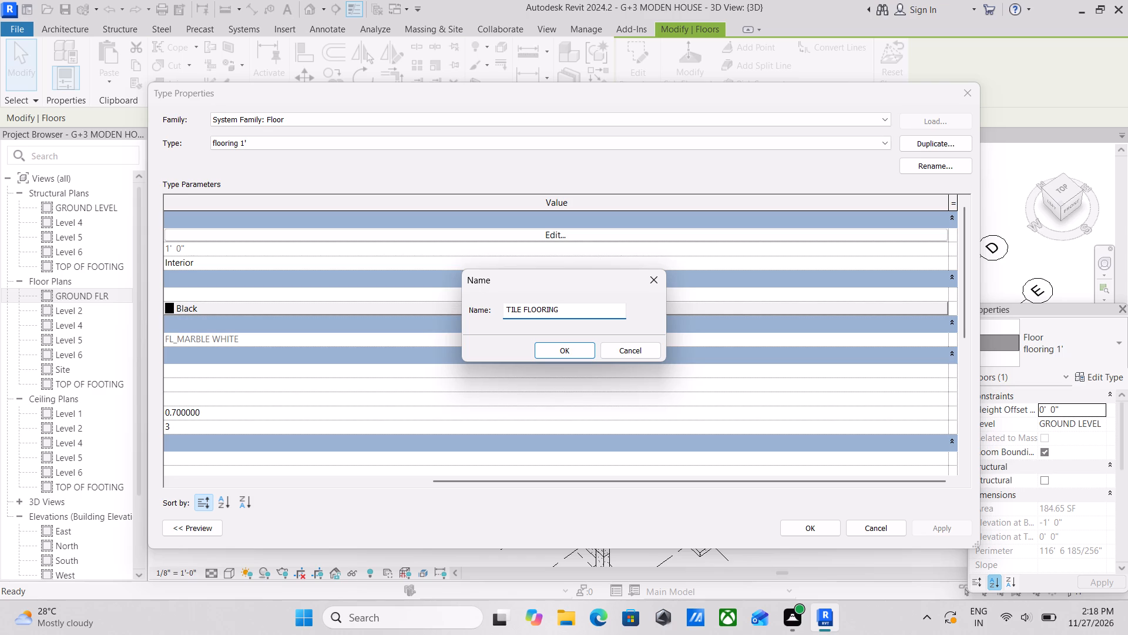
{"action": "key", "text": "1"}
{"action": "key", "text": "apostrophe"}
{"action": "left_click", "coordinate": [566, 343]}
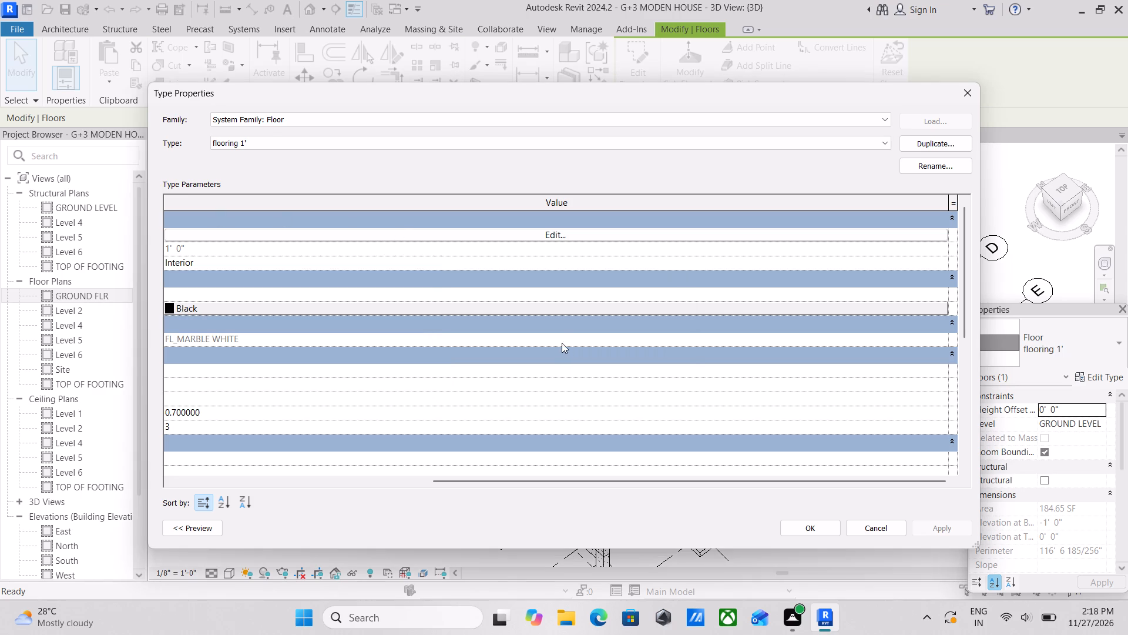
Create a new material named BATHROOM TILE FLOORING 1' from the Structure [1] layer of the TILE FLOORING 1' type.
{"action": "left_click", "coordinate": [565, 234]}
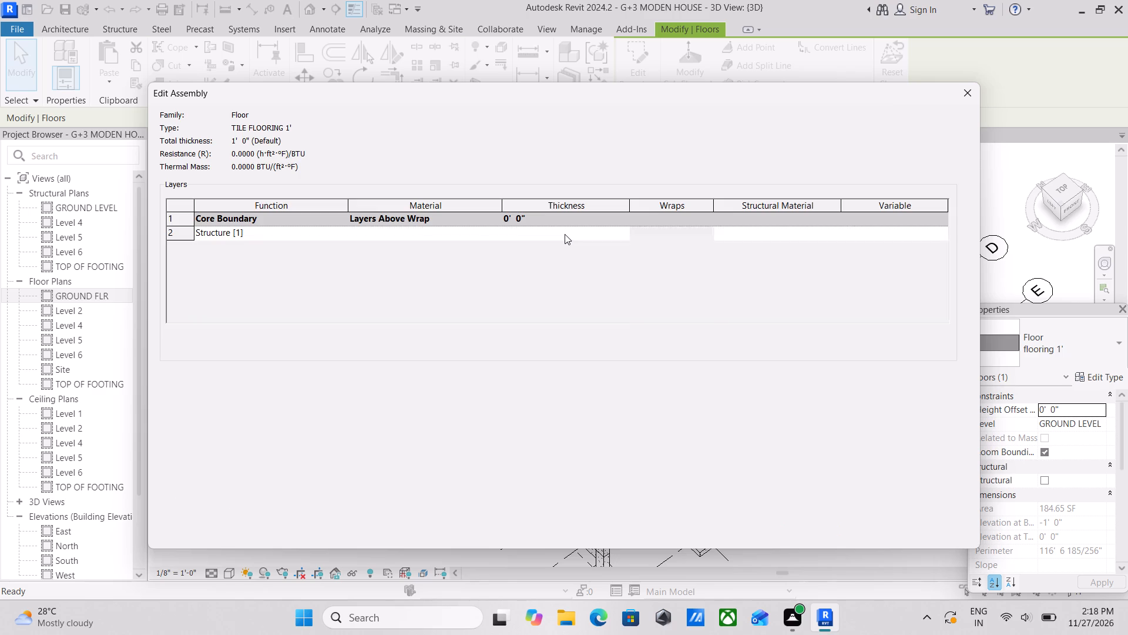
{"action": "left_click", "coordinate": [482, 228]}
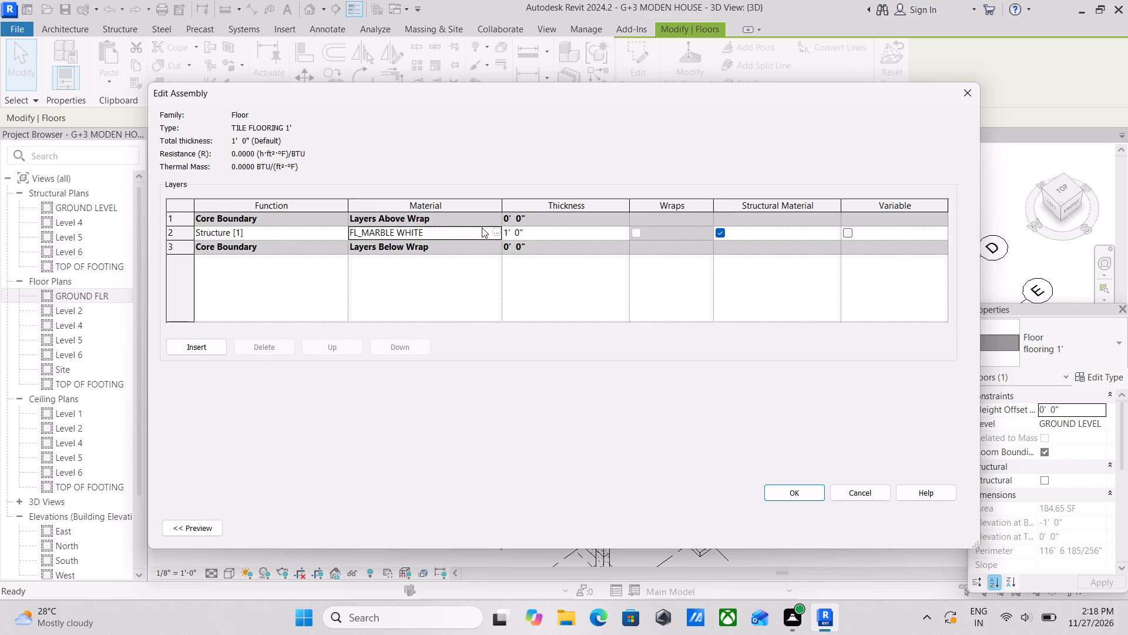
{"action": "left_click", "coordinate": [499, 231]}
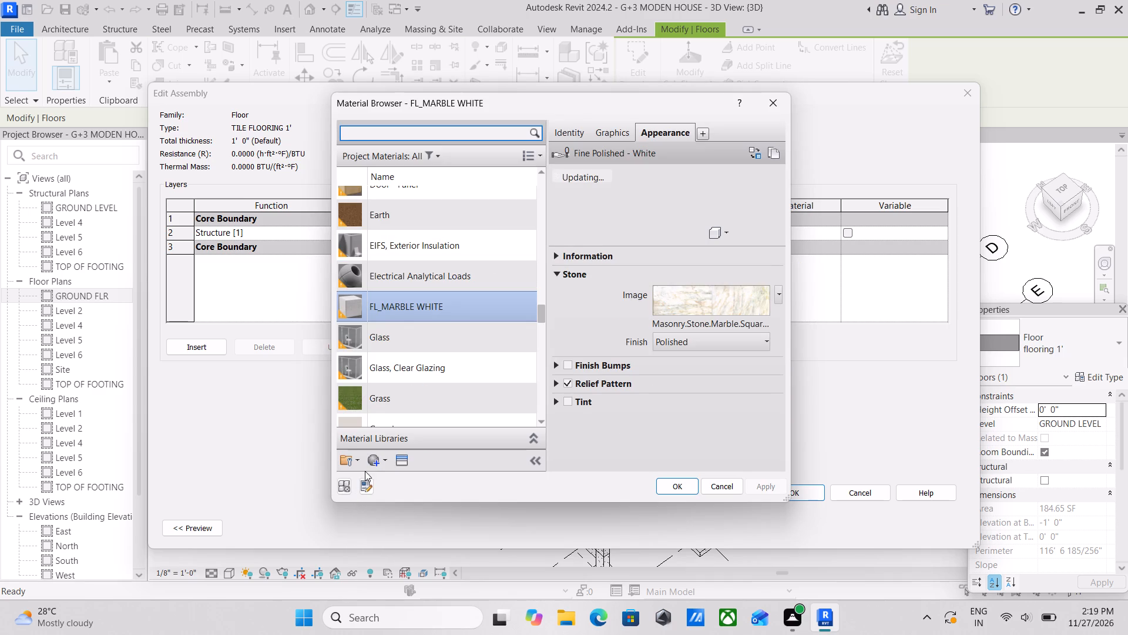
{"action": "left_click", "coordinate": [375, 460]}
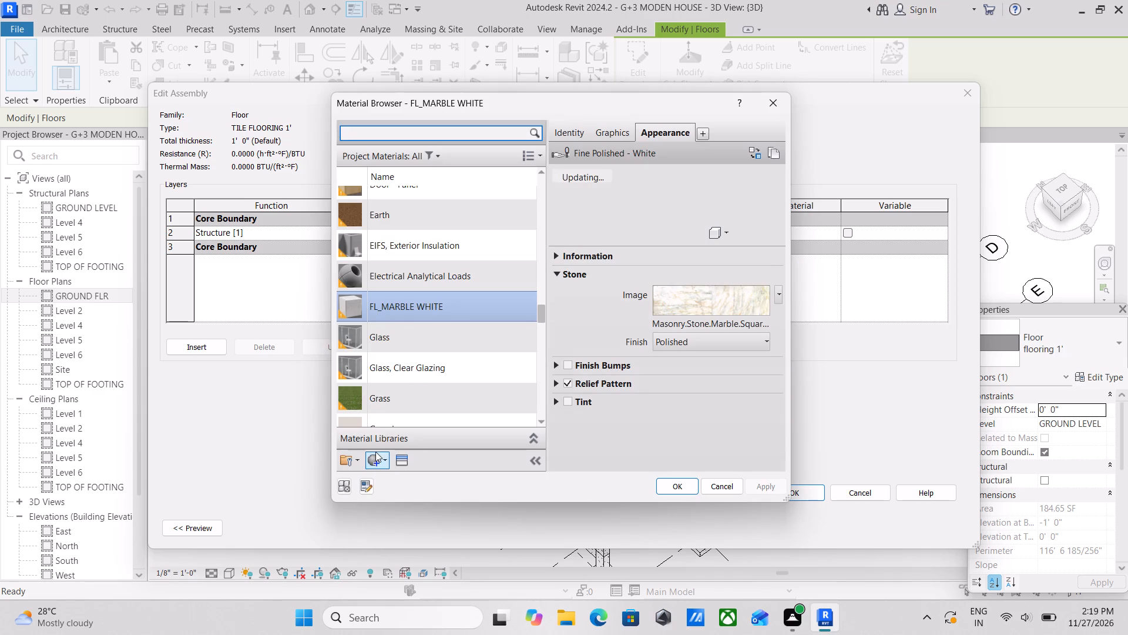
{"action": "left_click", "coordinate": [374, 456]}
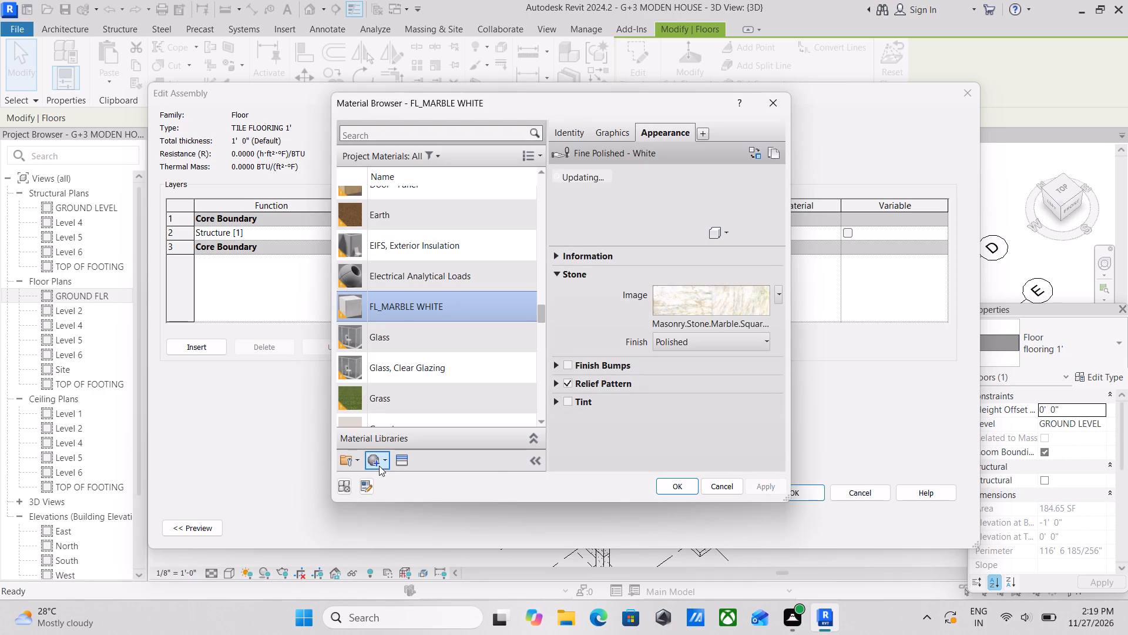
{"action": "left_click", "coordinate": [377, 456]}
{"action": "left_click", "coordinate": [392, 479]}
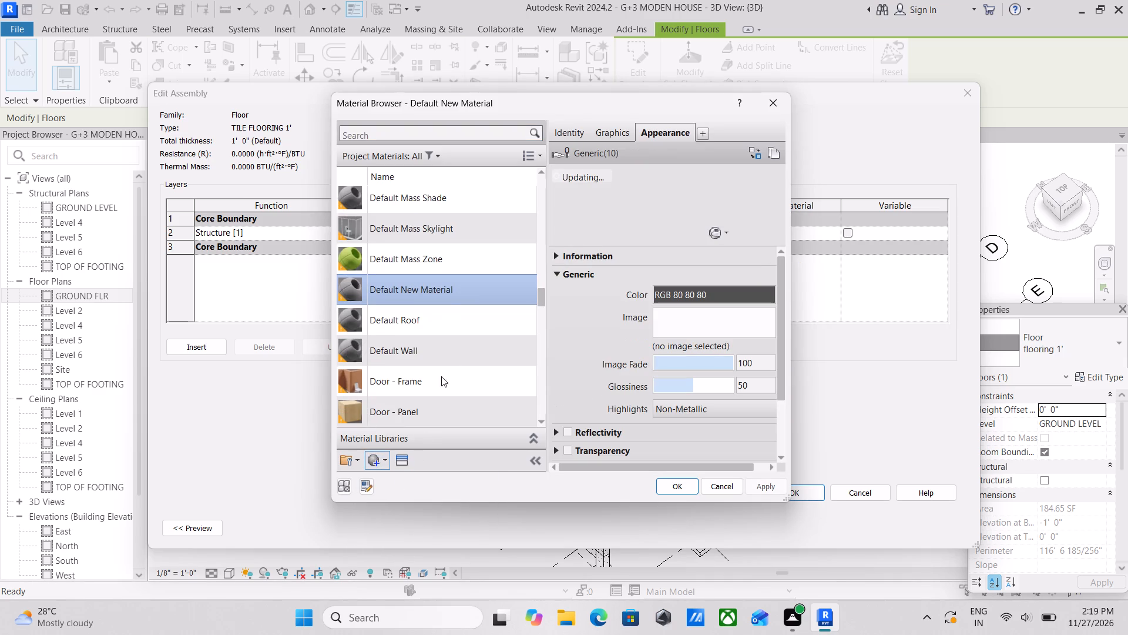
{"action": "right_click", "coordinate": [438, 288]}
{"action": "left_click", "coordinate": [472, 343]}
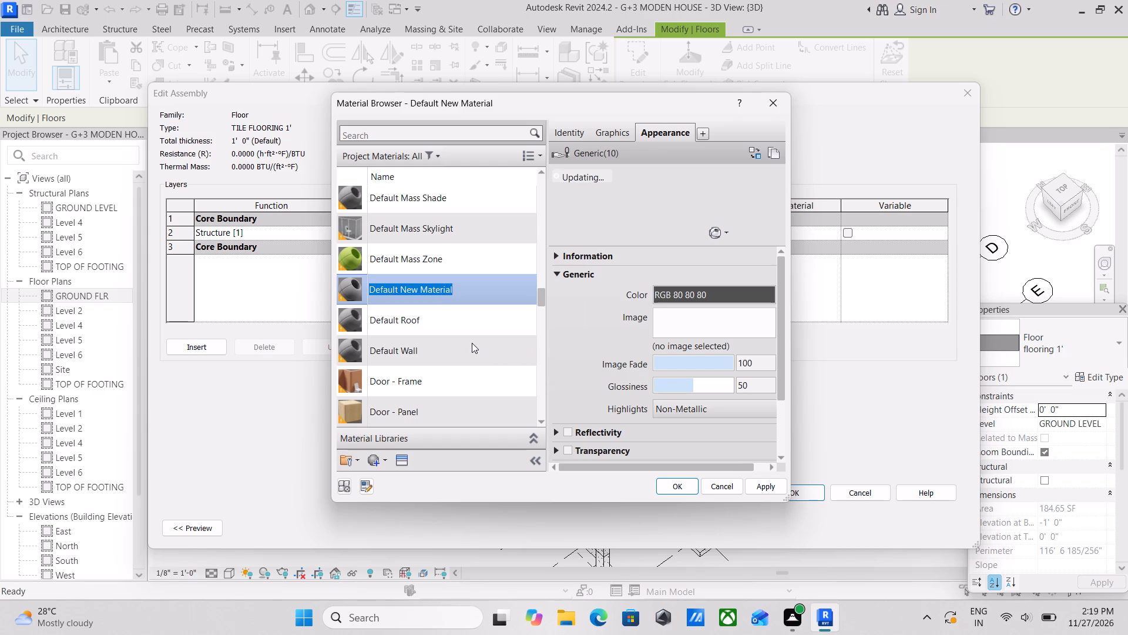
{"action": "type", "text": "TI"}
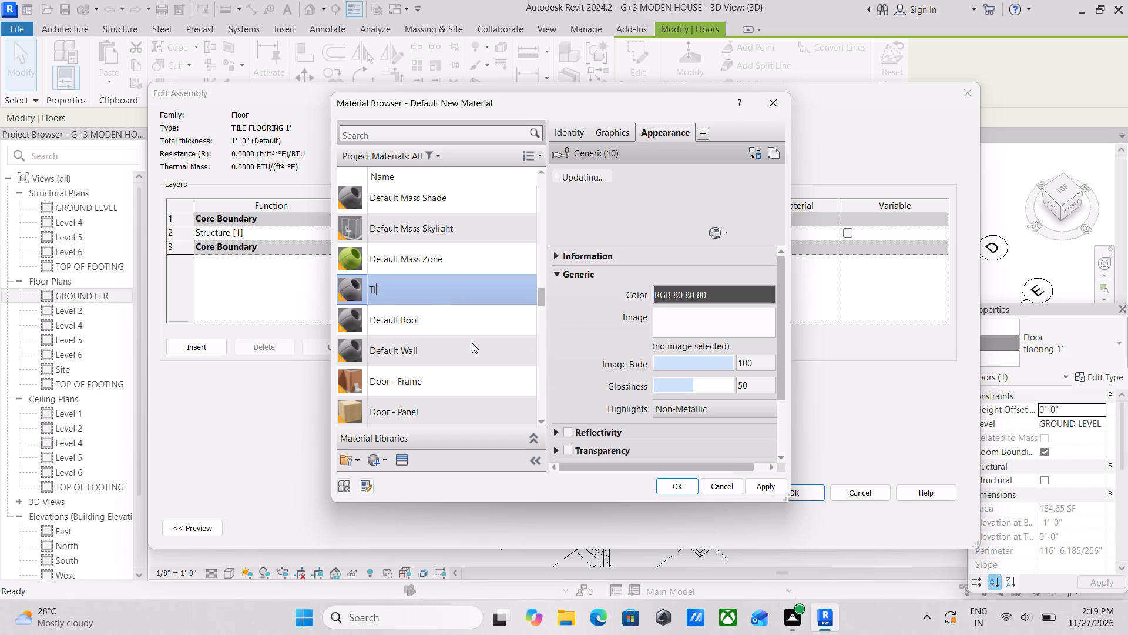
{"action": "type", "text": "LE"}
{"action": "key", "text": "space"}
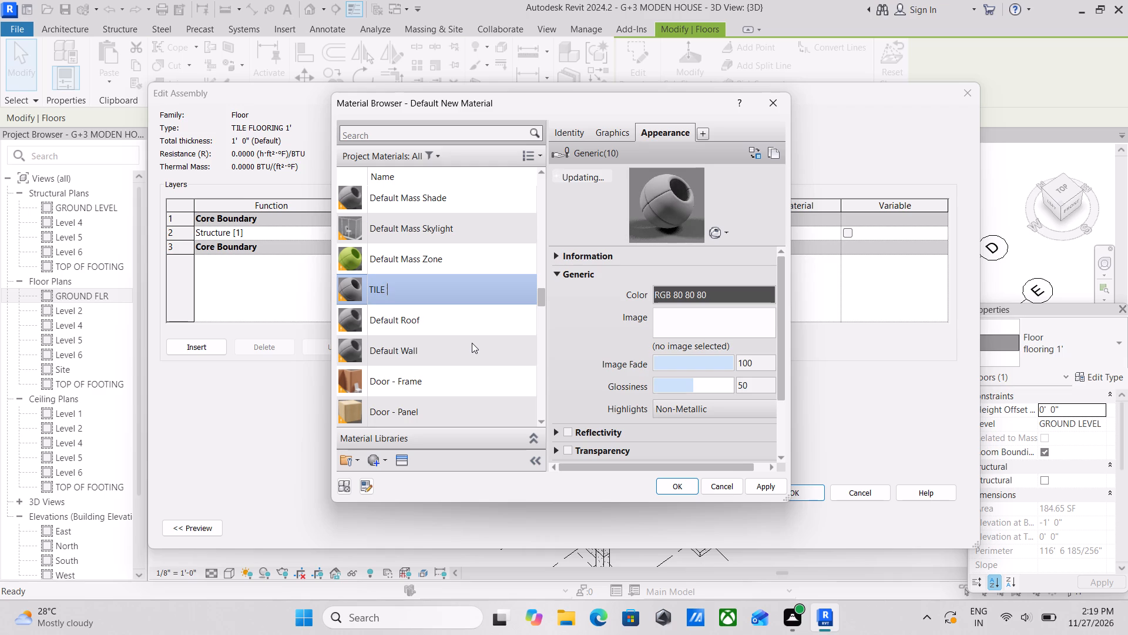
{"action": "key", "text": "BackSpace"}
{"action": "key", "text": "BackSpace"}
{"action": "key", "text": "BackSpace"}
{"action": "key", "text": "BackSpace"}
{"action": "key", "text": "BackSpace"}
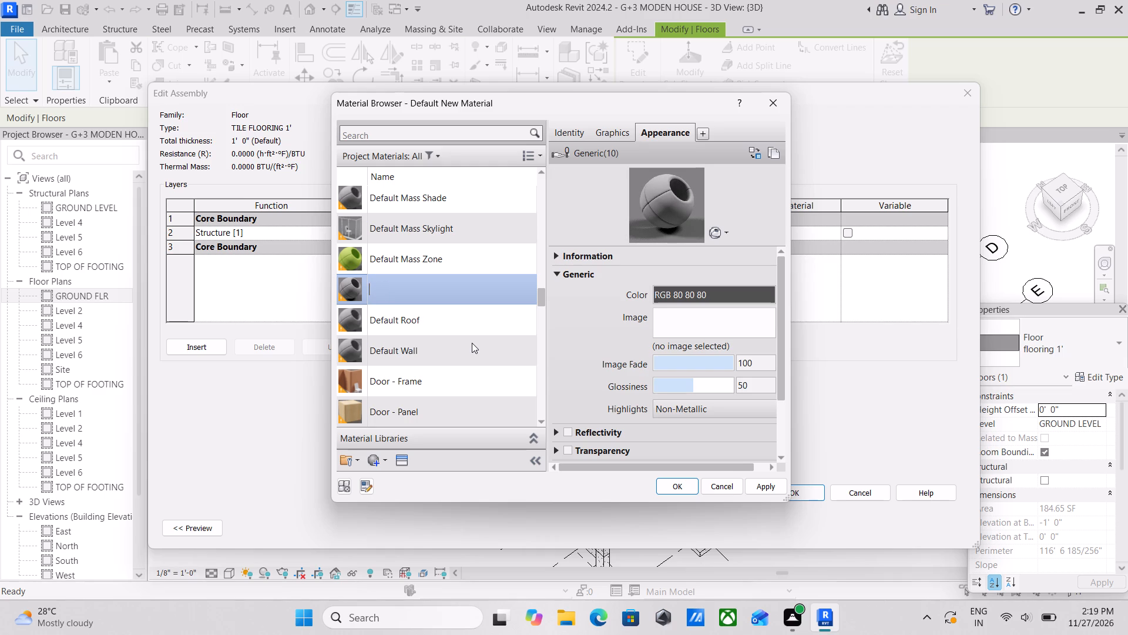
{"action": "type", "text": "BATHROOM"}
{"action": "key", "text": "space"}
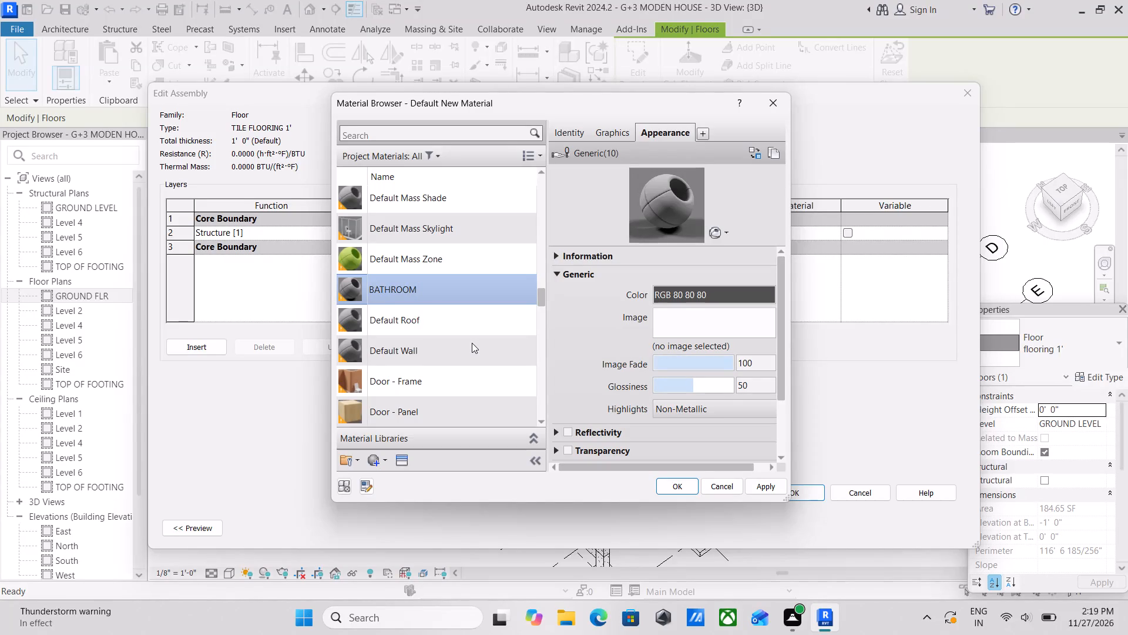
{"action": "type", "text": "TILE"}
{"action": "key", "text": "space"}
{"action": "type", "text": "FLOORING"}
{"action": "key", "text": "space"}
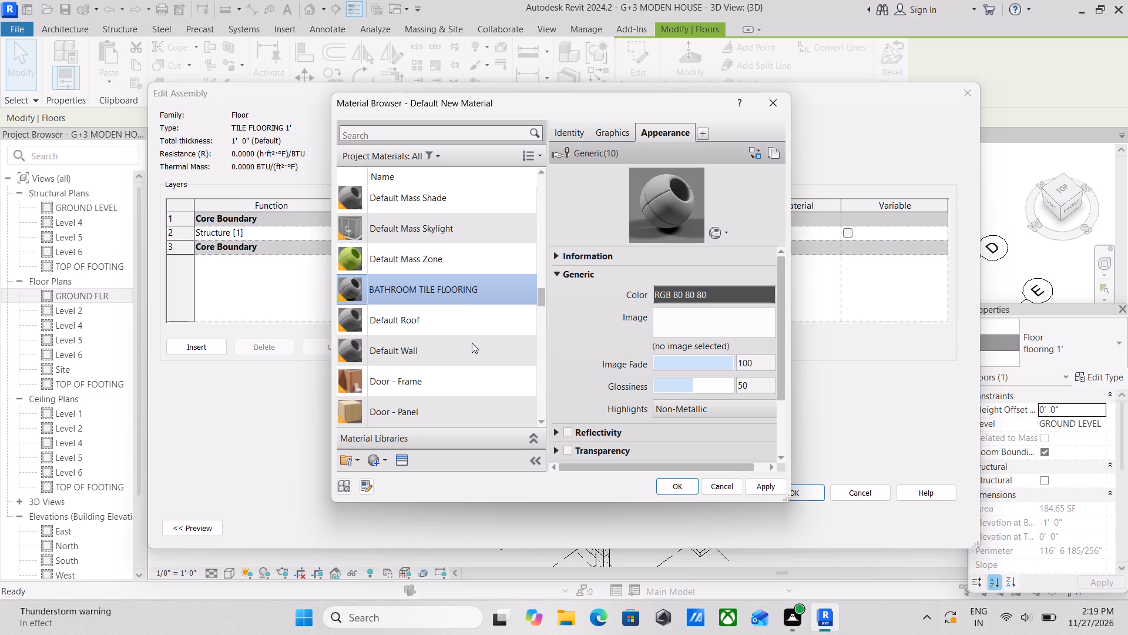
{"action": "key", "text": "1"}
{"action": "key", "text": "apostrophe"}
Browse the Appearance Library's Stone category, examining its Granite and Marble assets for a bathroom tile appearance.
{"action": "left_click", "coordinate": [393, 464]}
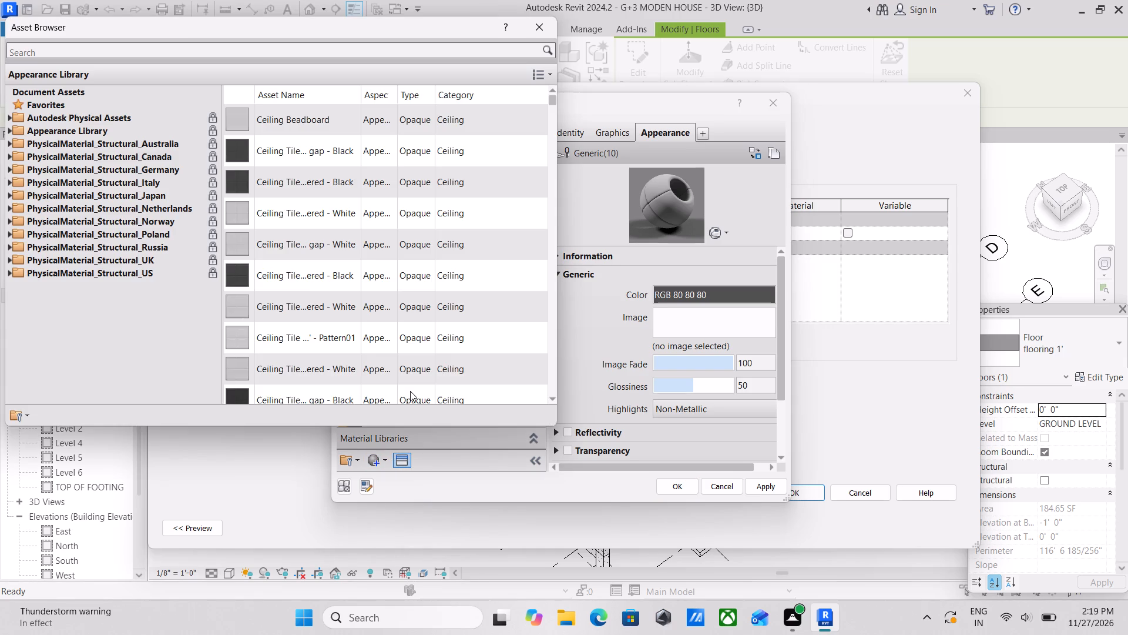
{"action": "left_click", "coordinate": [11, 129]}
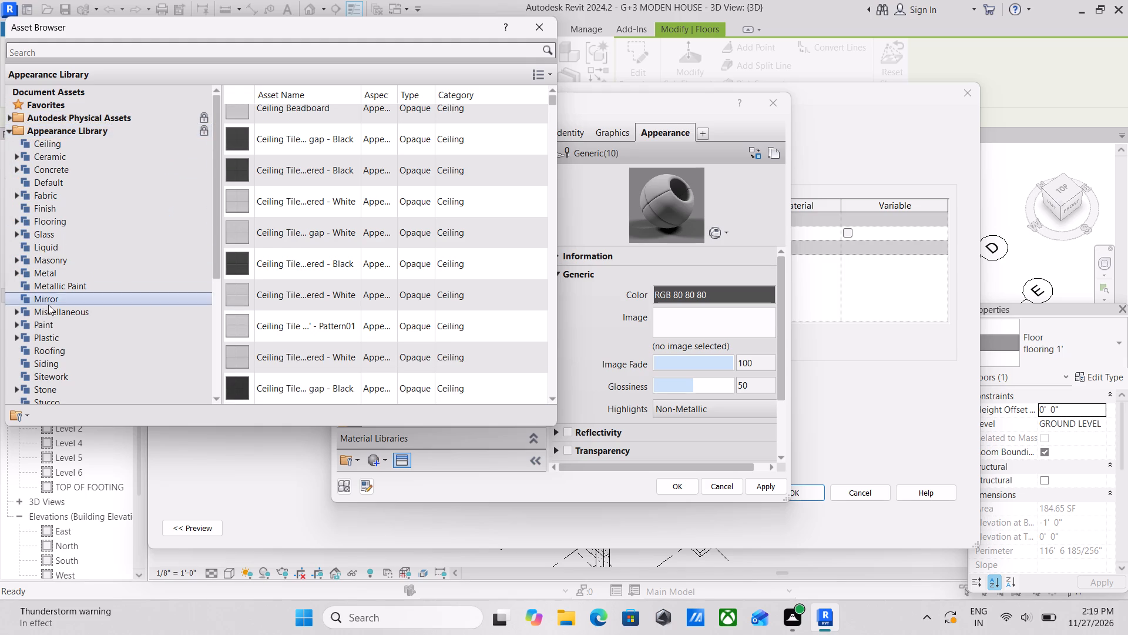
{"action": "scroll", "coordinate": [48, 320], "scroll_direction": "down", "scroll_amount": 4}
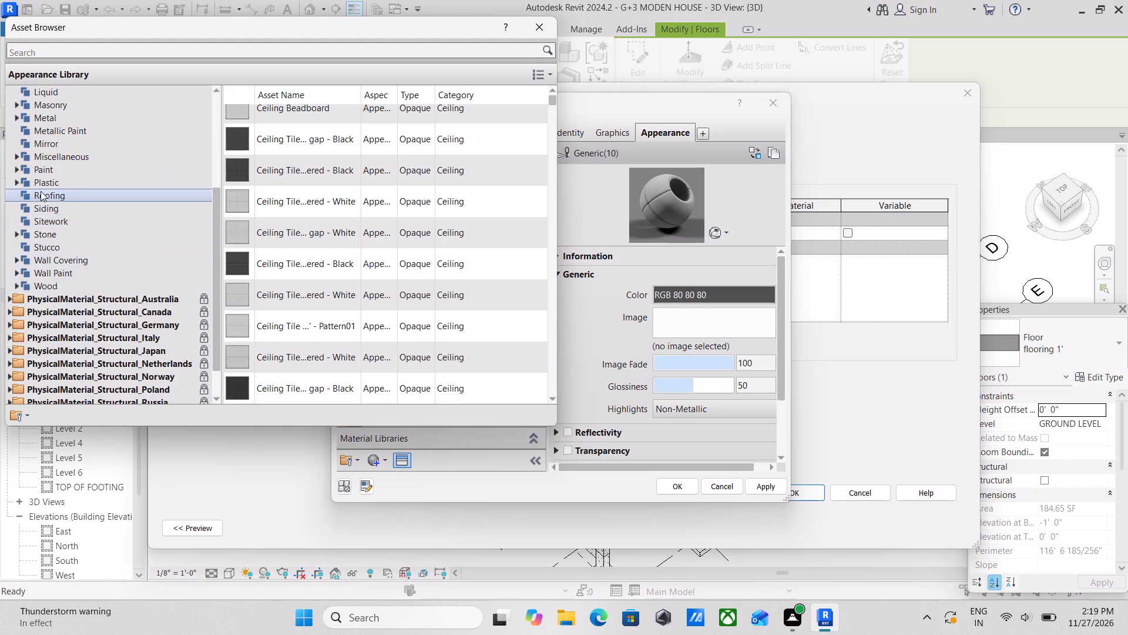
{"action": "scroll", "coordinate": [41, 191], "scroll_direction": "up", "scroll_amount": 4}
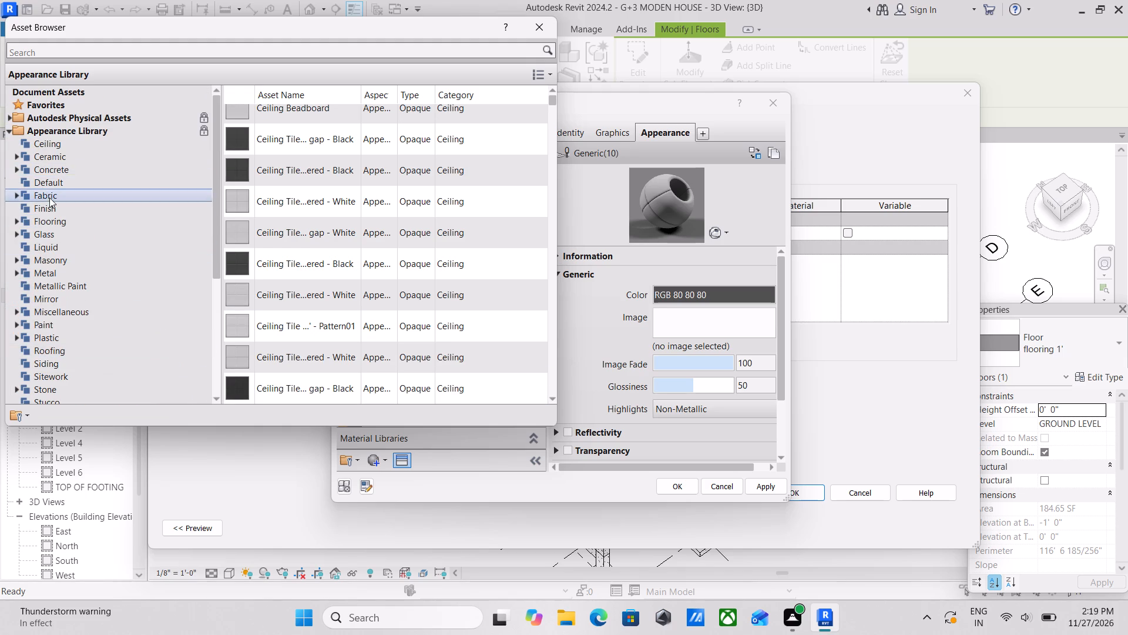
{"action": "scroll", "coordinate": [53, 220], "scroll_direction": "up", "scroll_amount": 1}
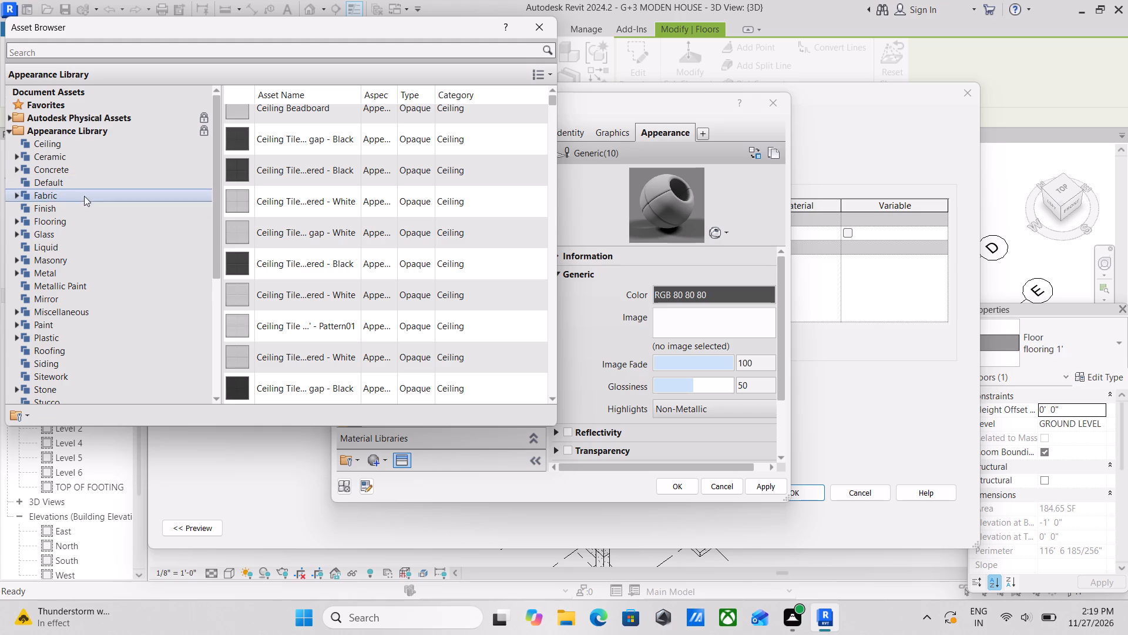
{"action": "scroll", "coordinate": [56, 293], "scroll_direction": "down", "scroll_amount": 1}
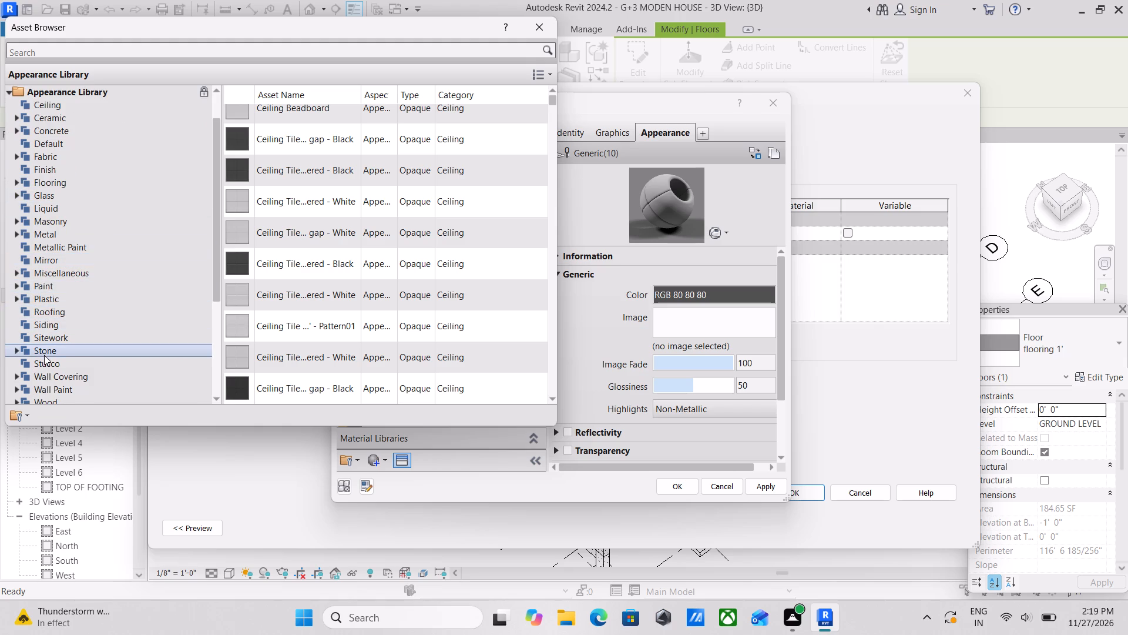
{"action": "left_click", "coordinate": [29, 349]}
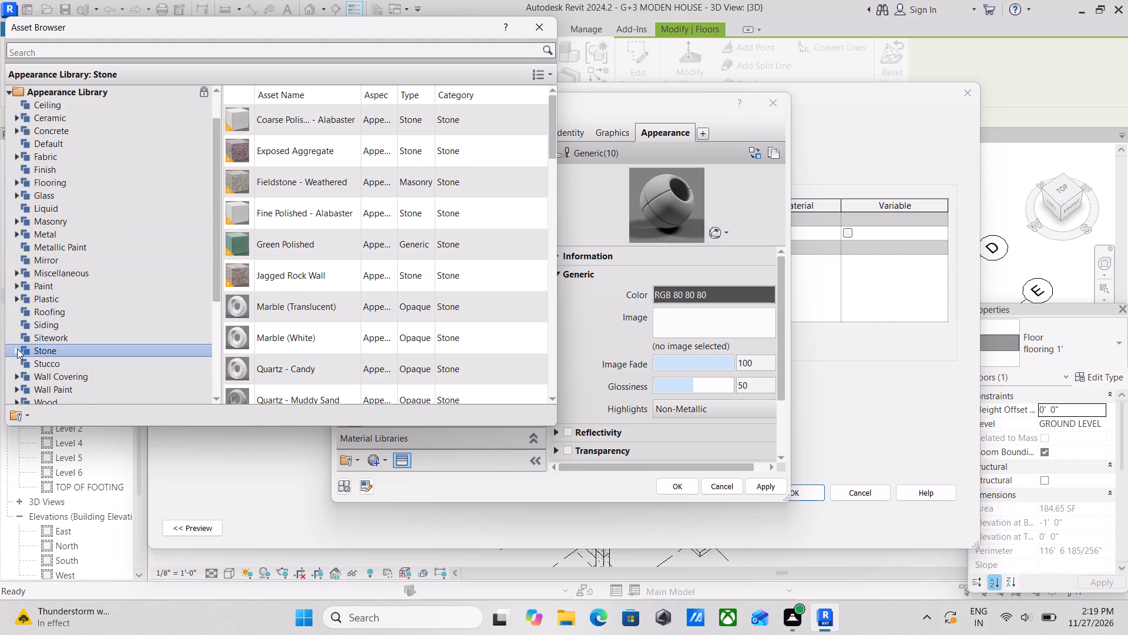
{"action": "left_click", "coordinate": [16, 349]}
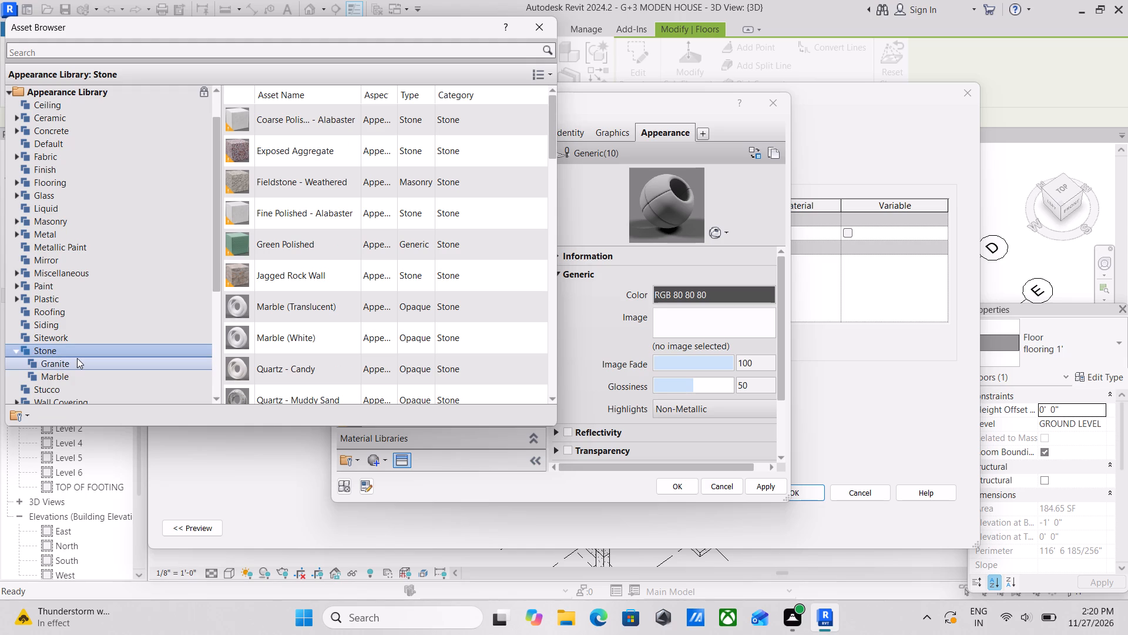
{"action": "double_click", "coordinate": [72, 363]}
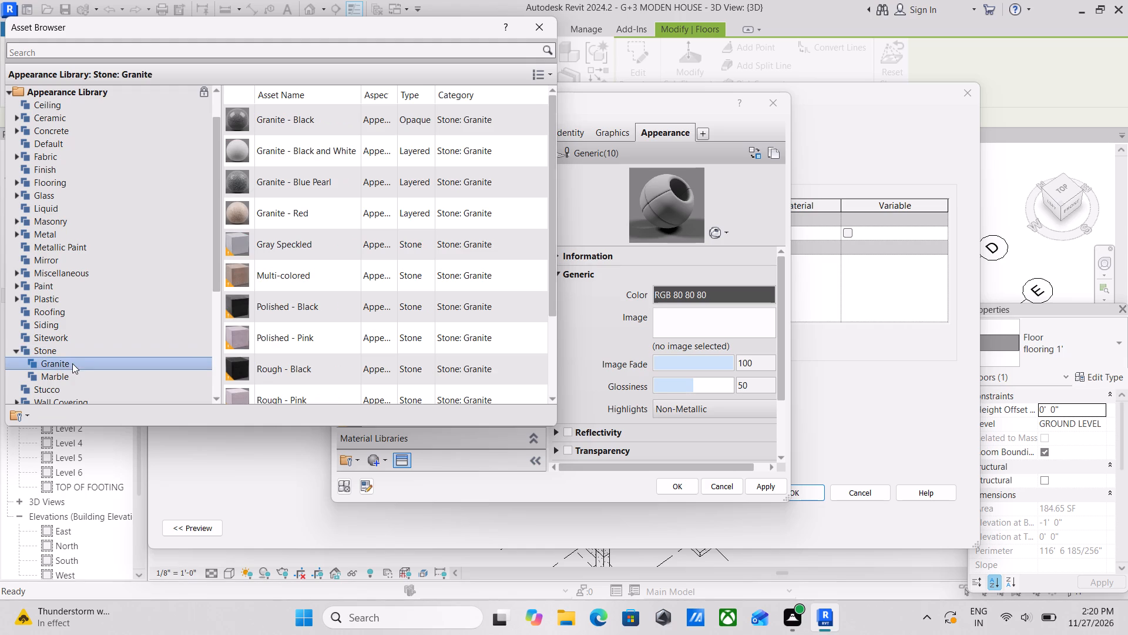
{"action": "scroll", "coordinate": [297, 356], "scroll_direction": "down", "scroll_amount": 2}
{"action": "scroll", "coordinate": [95, 363], "scroll_direction": "down", "scroll_amount": 1}
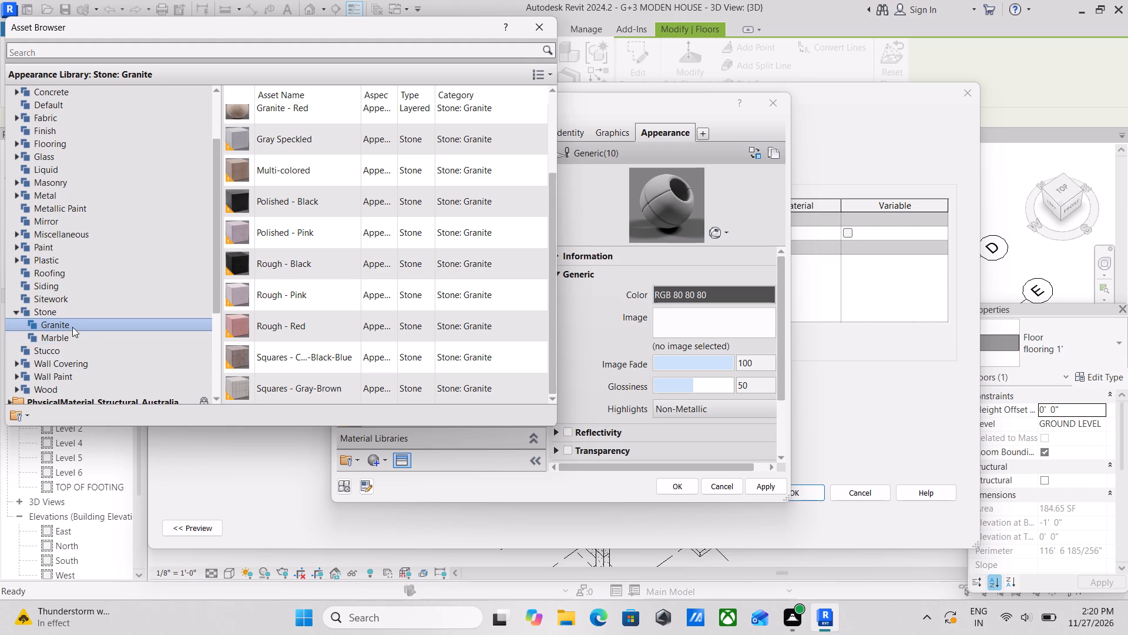
{"action": "scroll", "coordinate": [88, 342], "scroll_direction": "down", "scroll_amount": 1}
{"action": "double_click", "coordinate": [52, 299]}
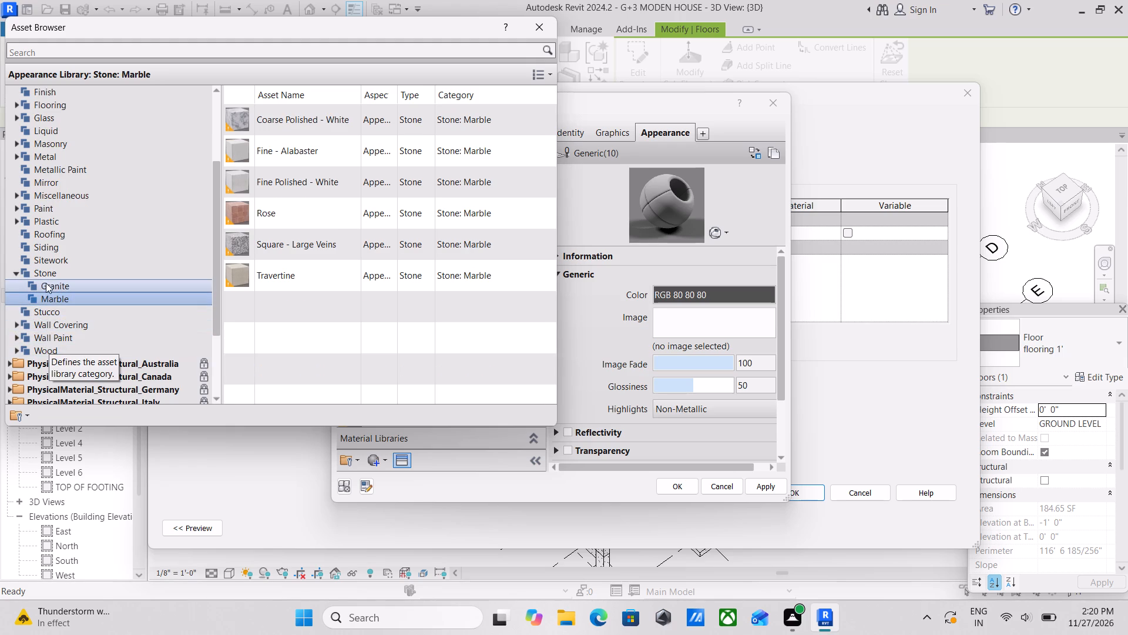
Look through the Roofing, Ceiling and Glass appearance assets and the Wall Paint and Wood subcategories for a suitable tile finish.
{"action": "scroll", "coordinate": [43, 272], "scroll_direction": "up", "scroll_amount": 1}
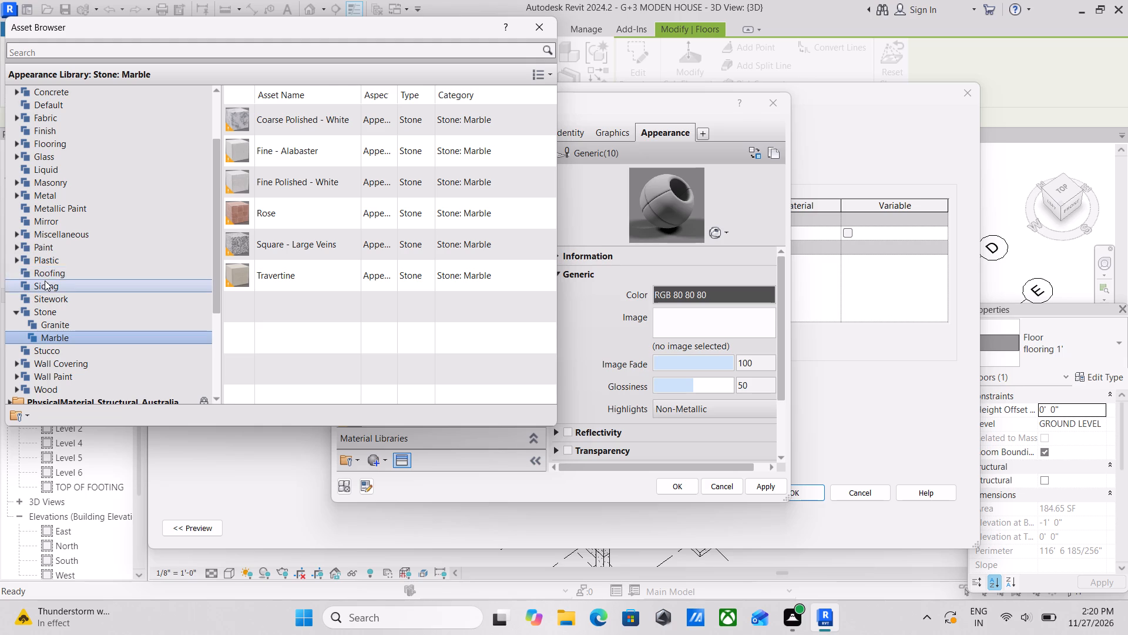
{"action": "double_click", "coordinate": [52, 270]}
{"action": "scroll", "coordinate": [52, 220], "scroll_direction": "up", "scroll_amount": 1}
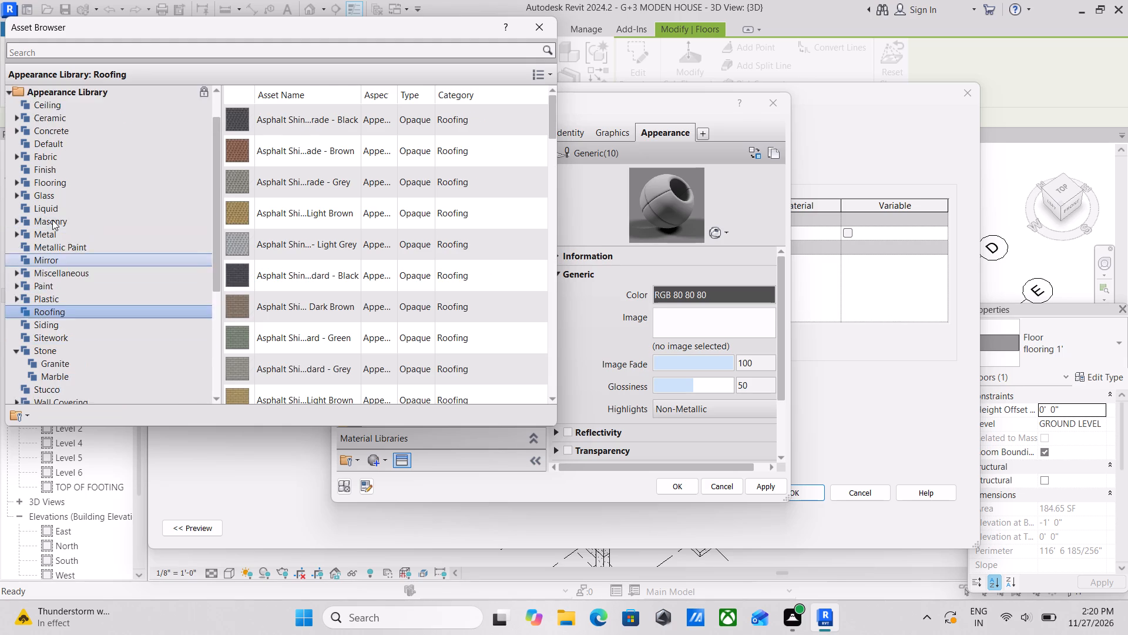
{"action": "scroll", "coordinate": [52, 220], "scroll_direction": "up", "scroll_amount": 1}
{"action": "scroll", "coordinate": [51, 280], "scroll_direction": "up", "scroll_amount": 1}
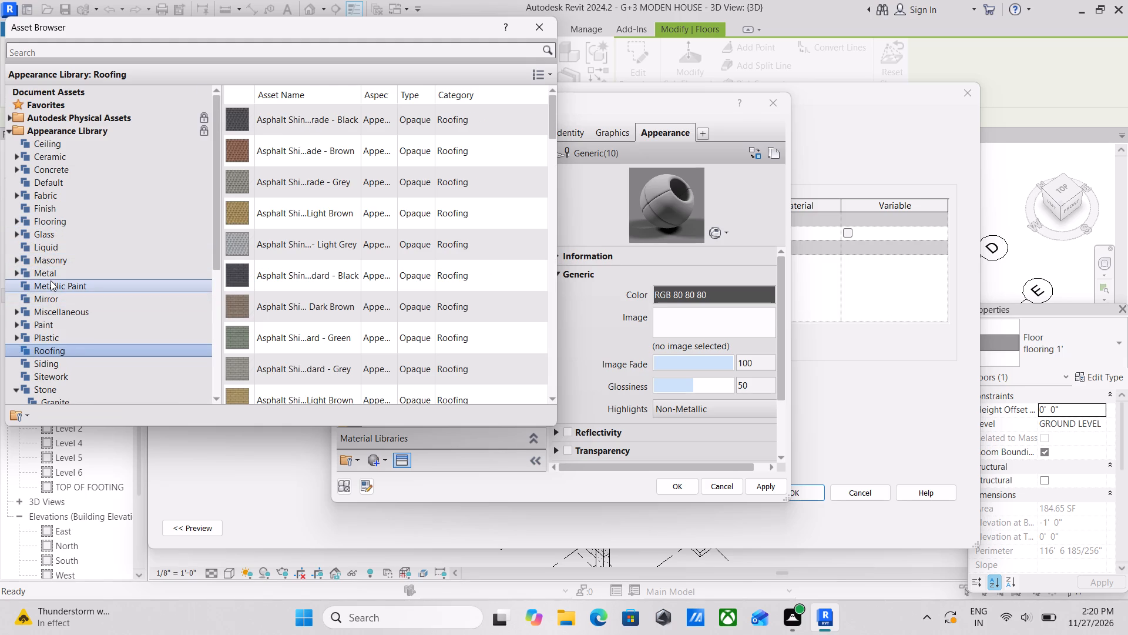
{"action": "double_click", "coordinate": [27, 144]}
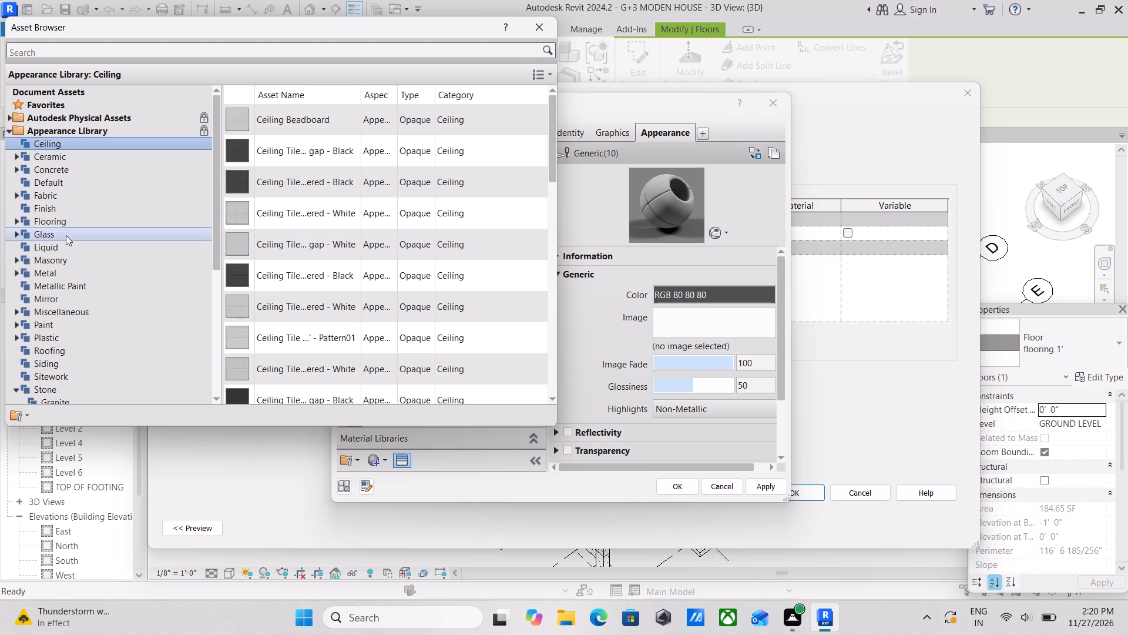
{"action": "scroll", "coordinate": [48, 210], "scroll_direction": "up", "scroll_amount": 2}
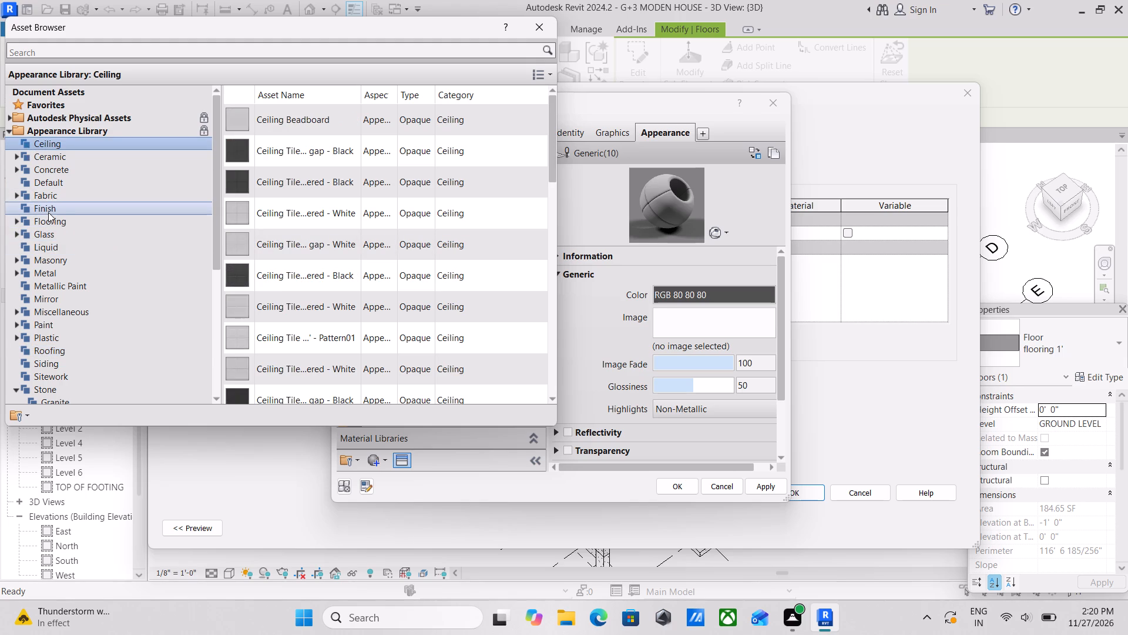
{"action": "scroll", "coordinate": [48, 212], "scroll_direction": "up", "scroll_amount": 2}
{"action": "middle_click_drag", "start_coordinate": [49, 232], "coordinate": [98, 310]}
{"action": "scroll", "coordinate": [56, 303], "scroll_direction": "up", "scroll_amount": 1}
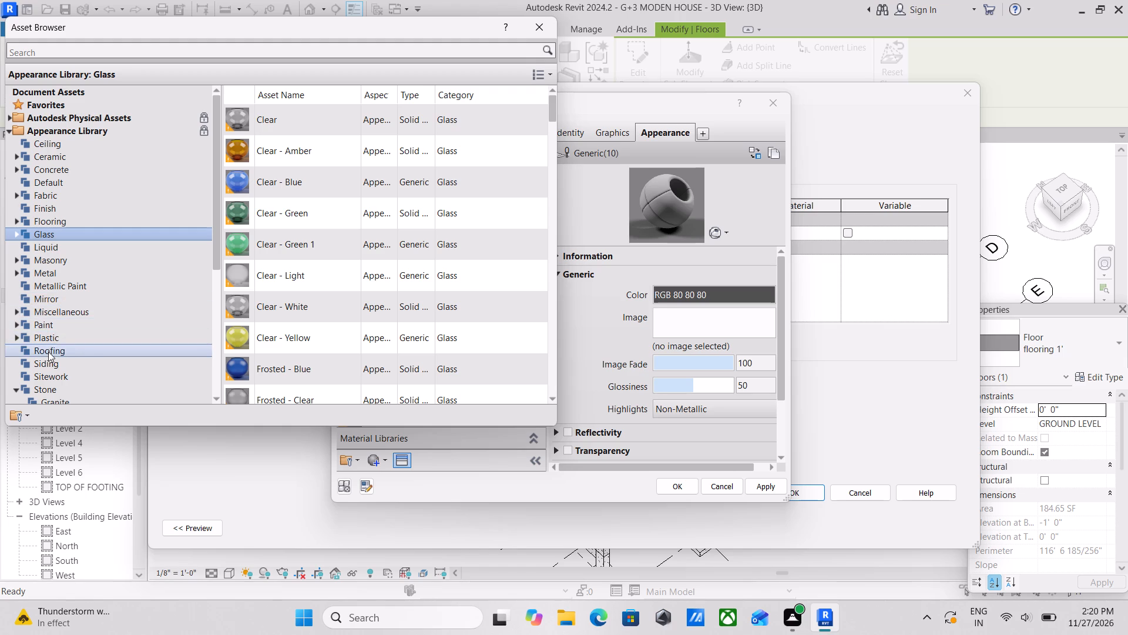
{"action": "scroll", "coordinate": [50, 375], "scroll_direction": "down", "scroll_amount": 1}
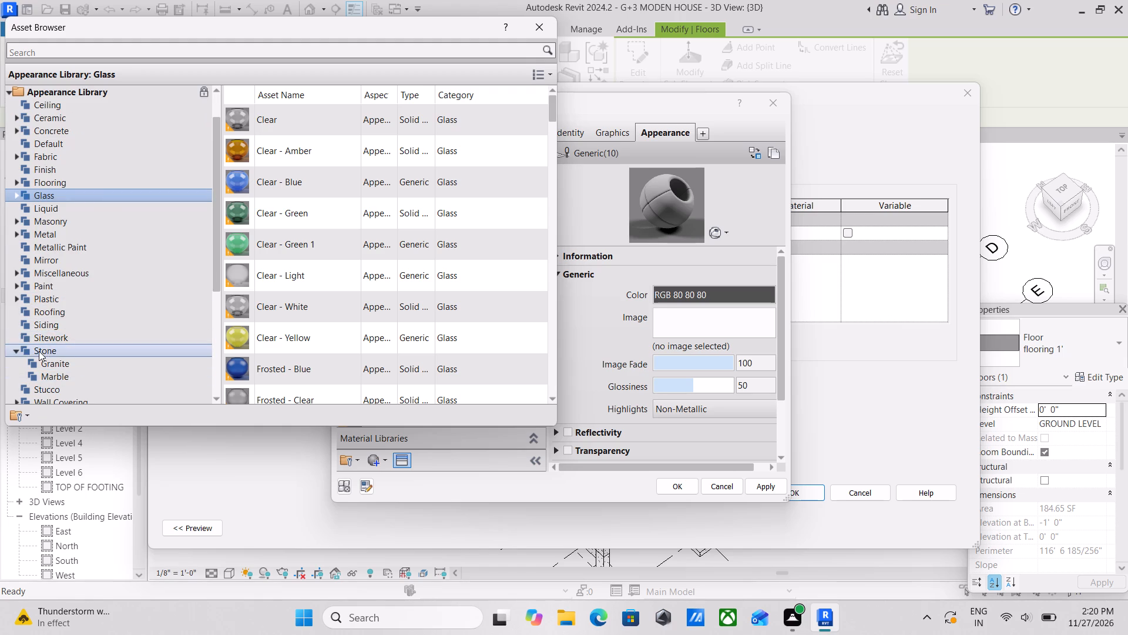
{"action": "left_click", "coordinate": [16, 353]}
{"action": "left_click", "coordinate": [16, 353]}
{"action": "left_click", "coordinate": [15, 349]}
{"action": "scroll", "coordinate": [56, 363], "scroll_direction": "down", "scroll_amount": 1}
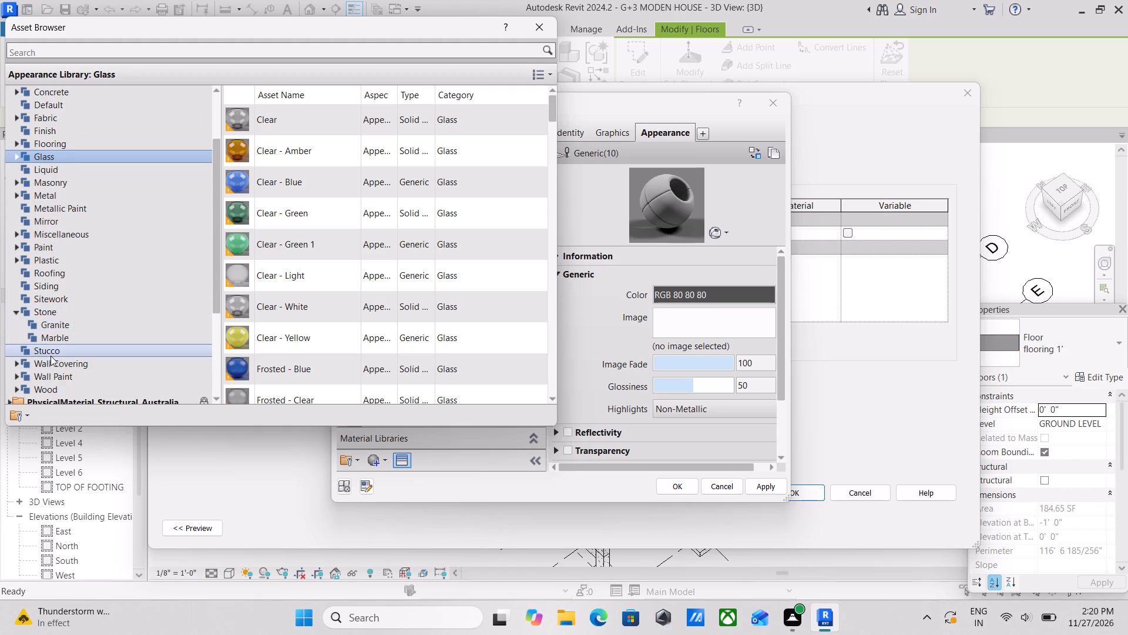
{"action": "left_click", "coordinate": [19, 374]}
{"action": "scroll", "coordinate": [30, 371], "scroll_direction": "down", "scroll_amount": 2}
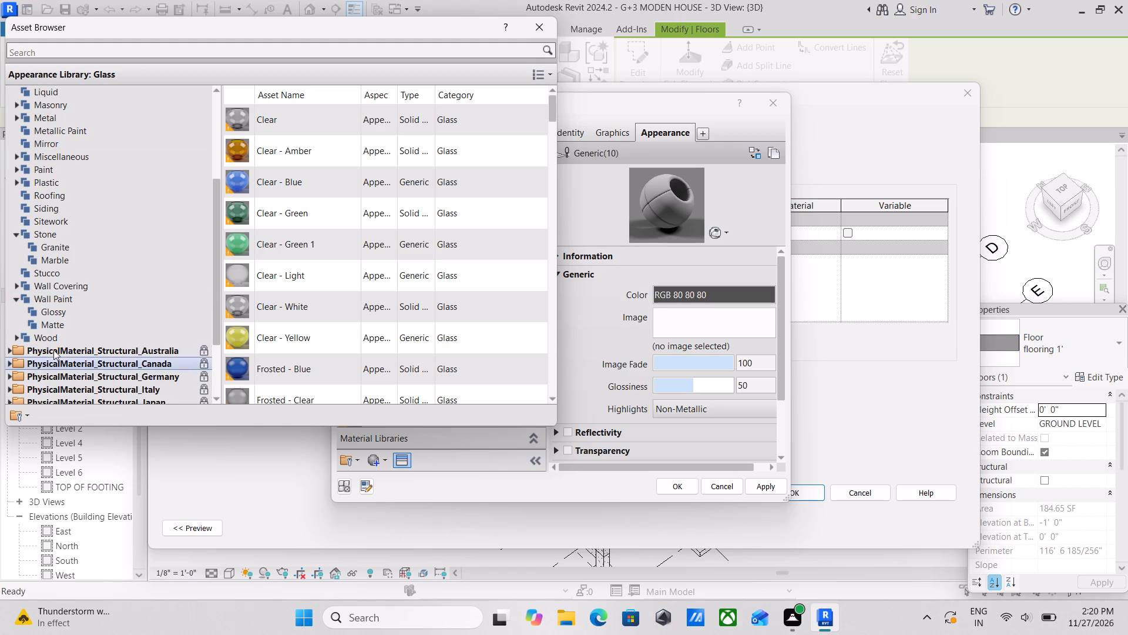
{"action": "left_click", "coordinate": [14, 336]}
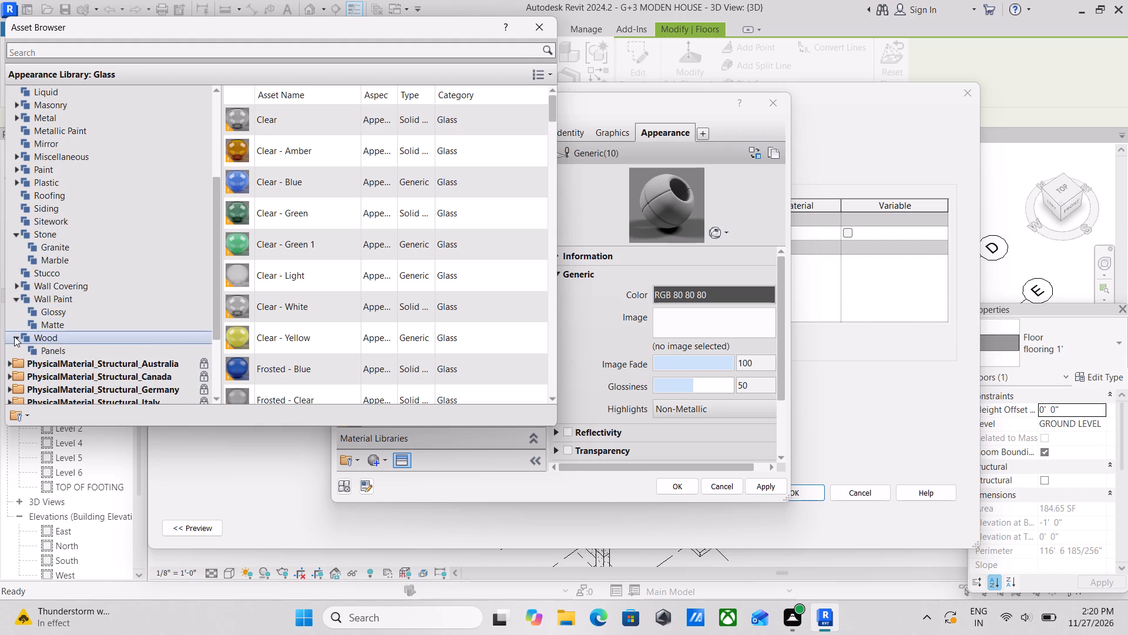
Compare the Granite and Marble assets again, look through the full Stone list, and close the Asset Browser without choosing an appearance.
{"action": "left_click", "coordinate": [41, 246]}
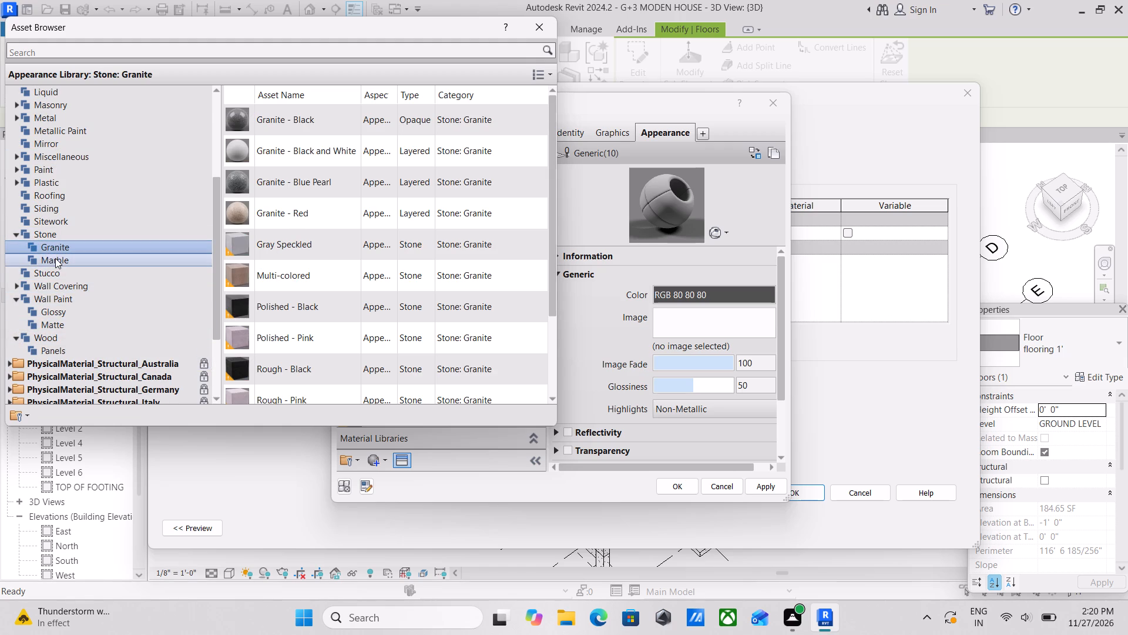
{"action": "left_click", "coordinate": [65, 256]}
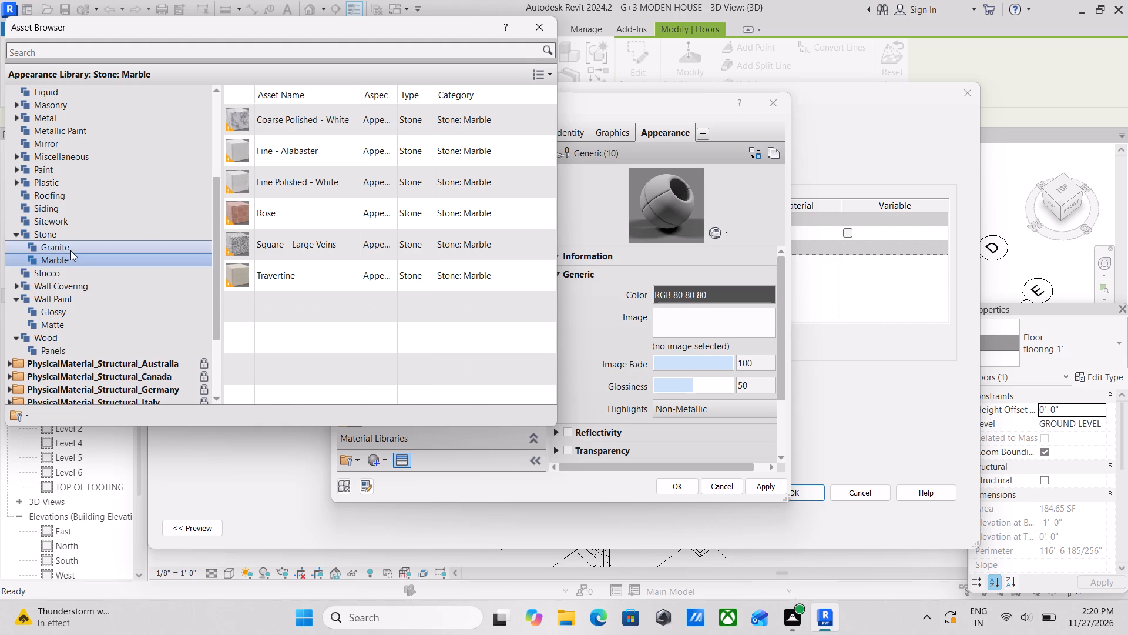
{"action": "left_click", "coordinate": [70, 250]}
{"action": "scroll", "coordinate": [294, 326], "scroll_direction": "down", "scroll_amount": 1}
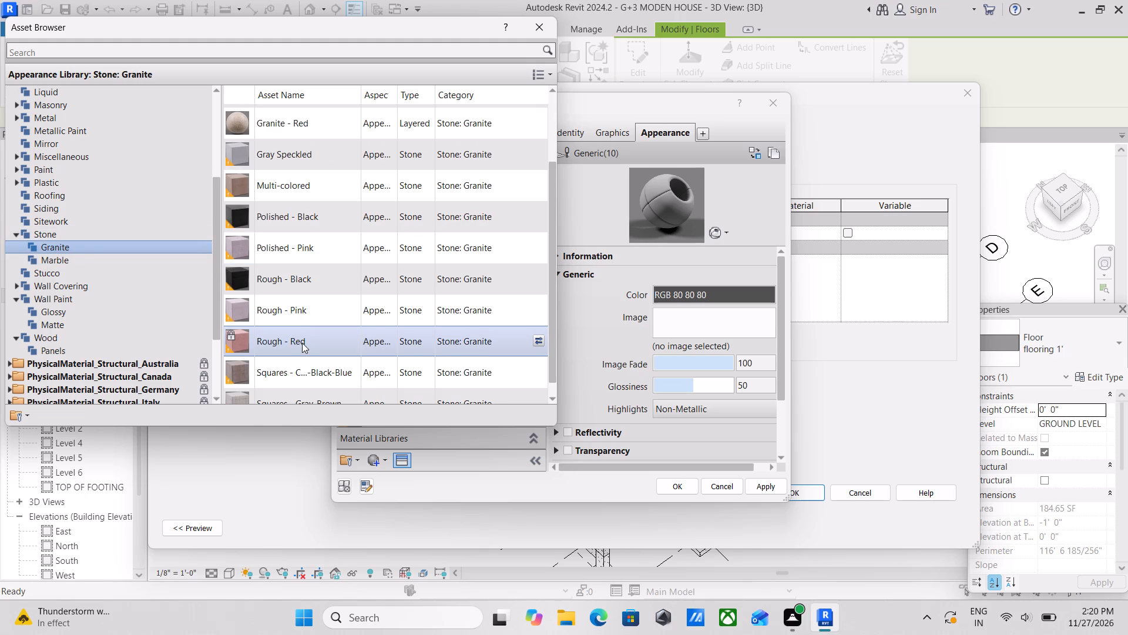
{"action": "scroll", "coordinate": [302, 343], "scroll_direction": "down", "scroll_amount": 2}
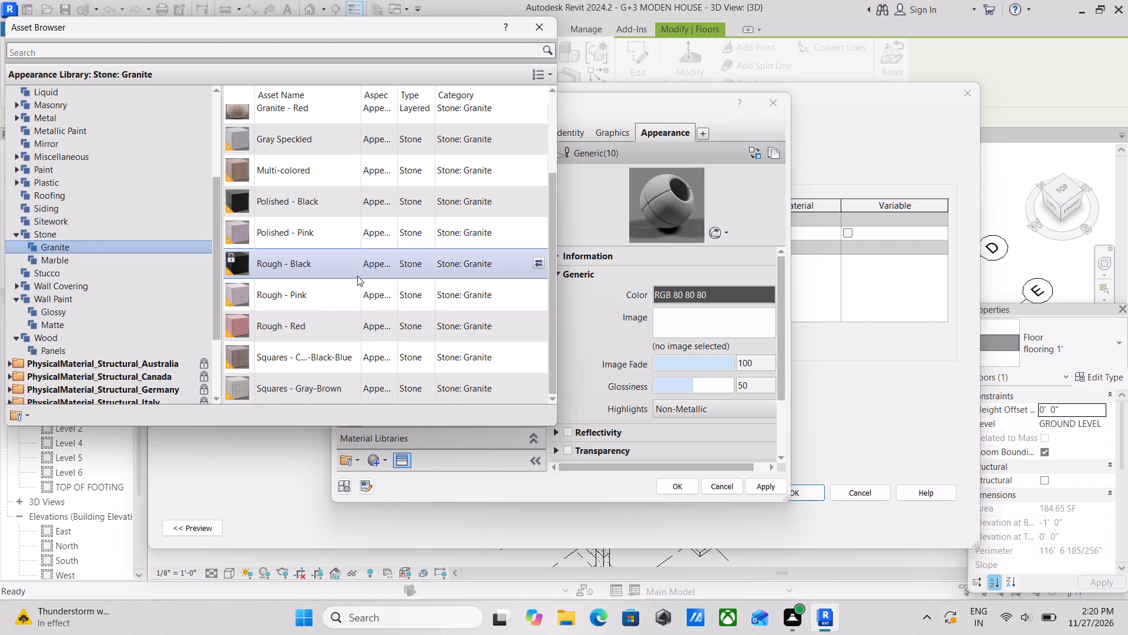
{"action": "left_click", "coordinate": [61, 260]}
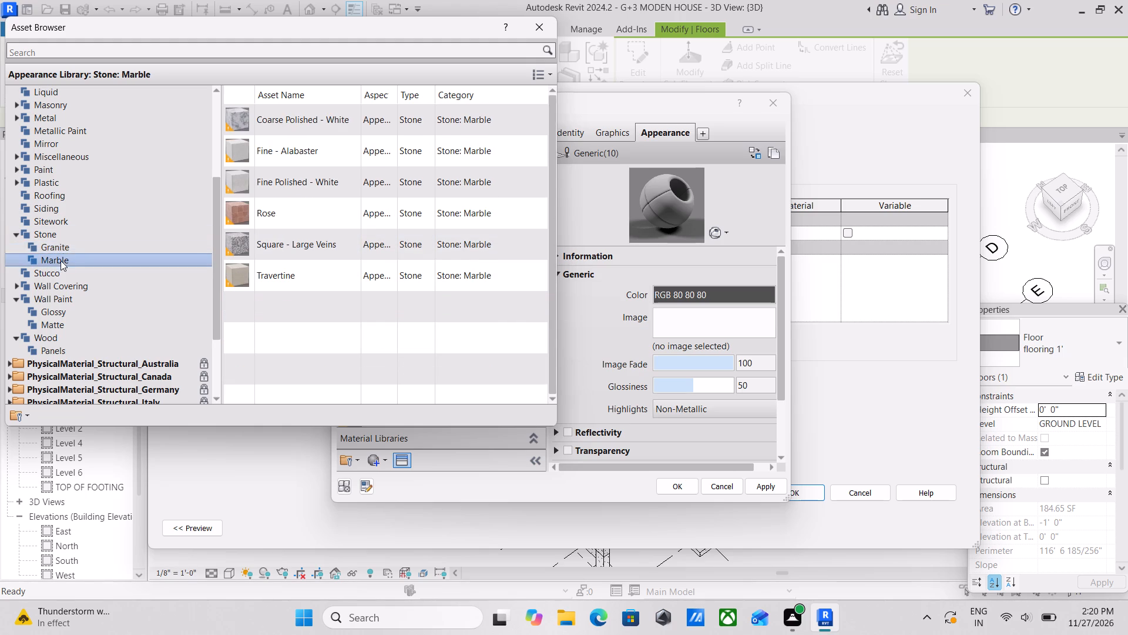
{"action": "left_click", "coordinate": [65, 236]}
{"action": "scroll", "coordinate": [268, 278], "scroll_direction": "down", "scroll_amount": 3}
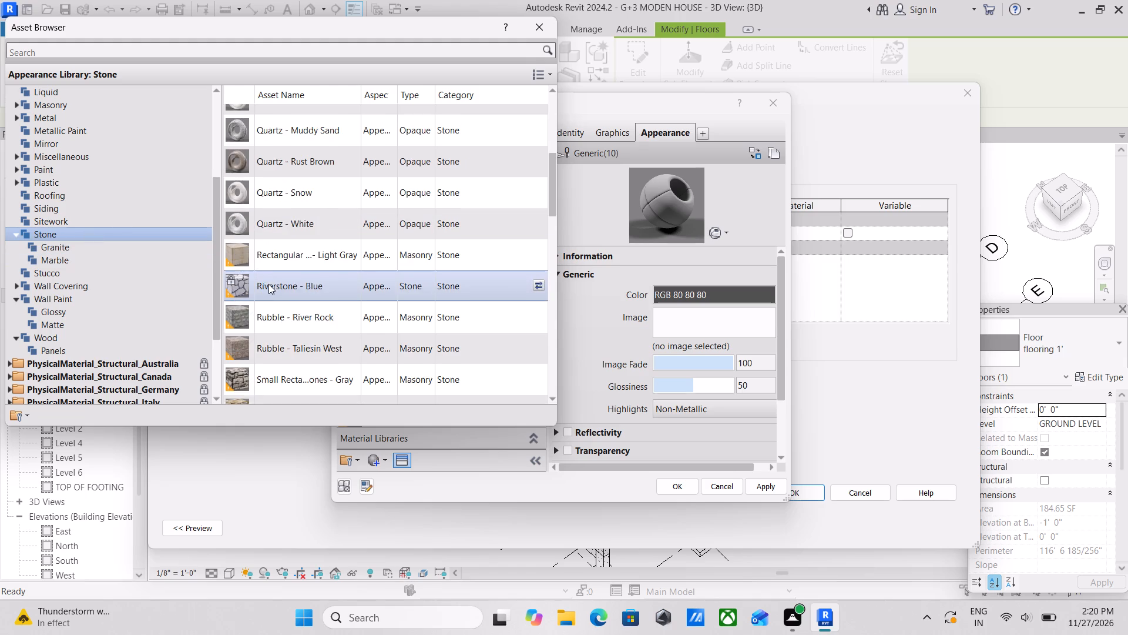
{"action": "scroll", "coordinate": [321, 344], "scroll_direction": "down", "scroll_amount": 4}
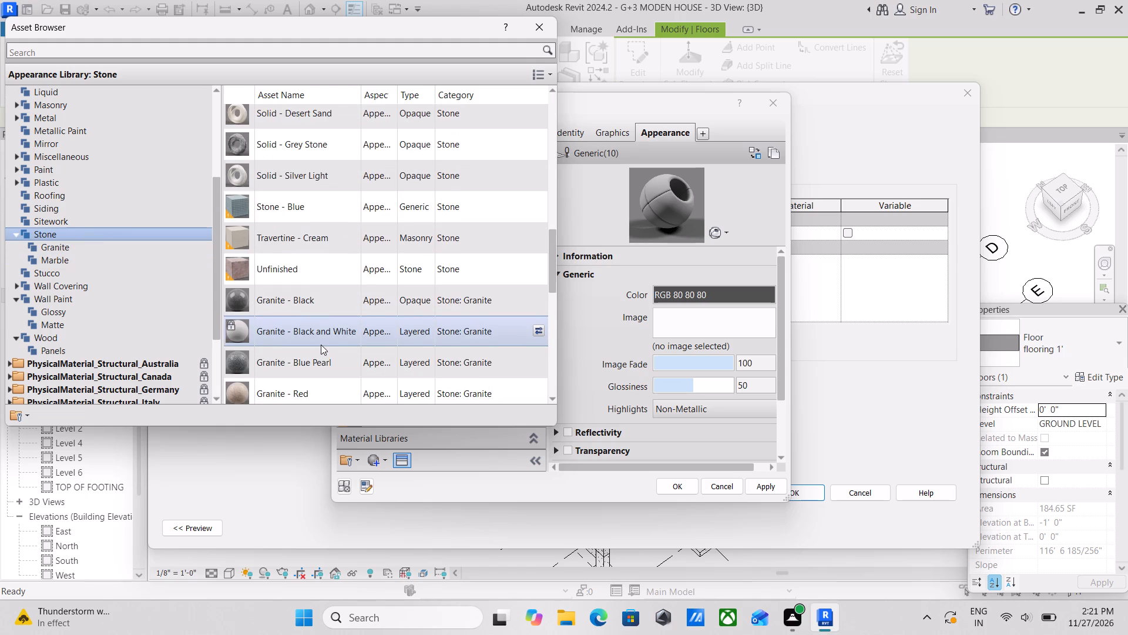
{"action": "scroll", "coordinate": [321, 345], "scroll_direction": "down", "scroll_amount": 12}
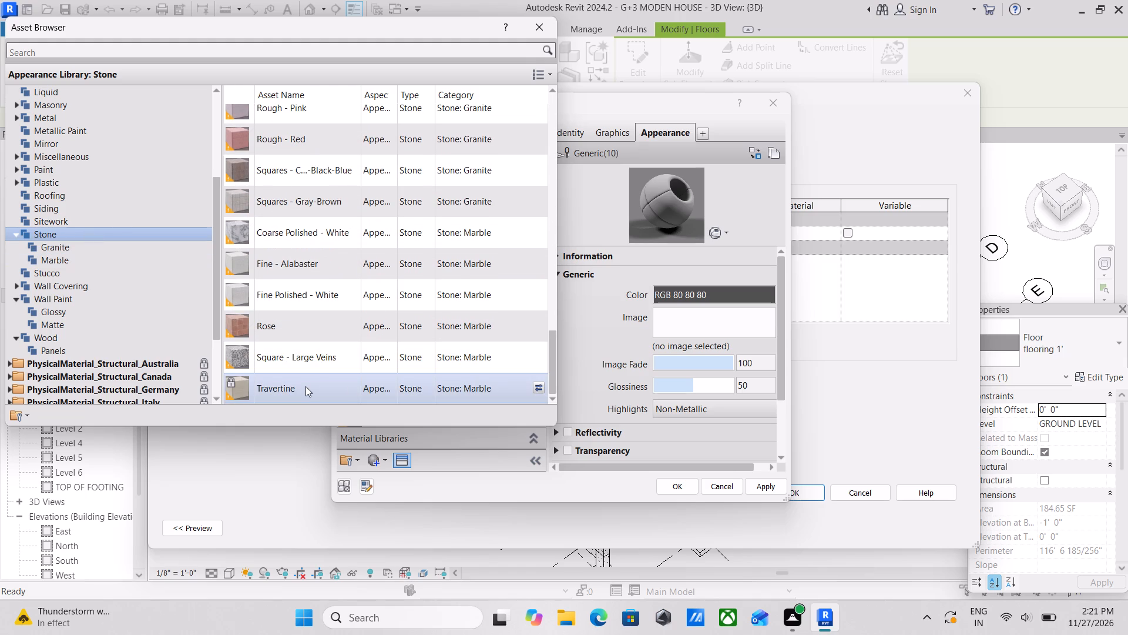
{"action": "scroll", "coordinate": [305, 386], "scroll_direction": "down", "scroll_amount": 1}
{"action": "scroll", "coordinate": [305, 386], "scroll_direction": "up", "scroll_amount": 5}
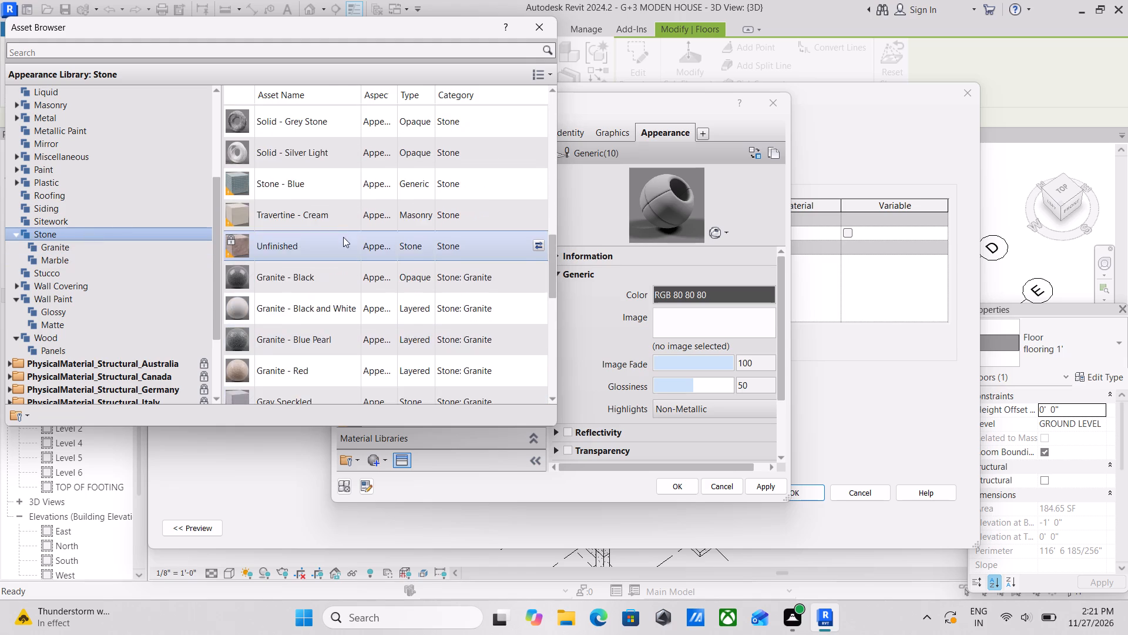
{"action": "scroll", "coordinate": [343, 230], "scroll_direction": "up", "scroll_amount": 5}
{"action": "key", "text": "space"}
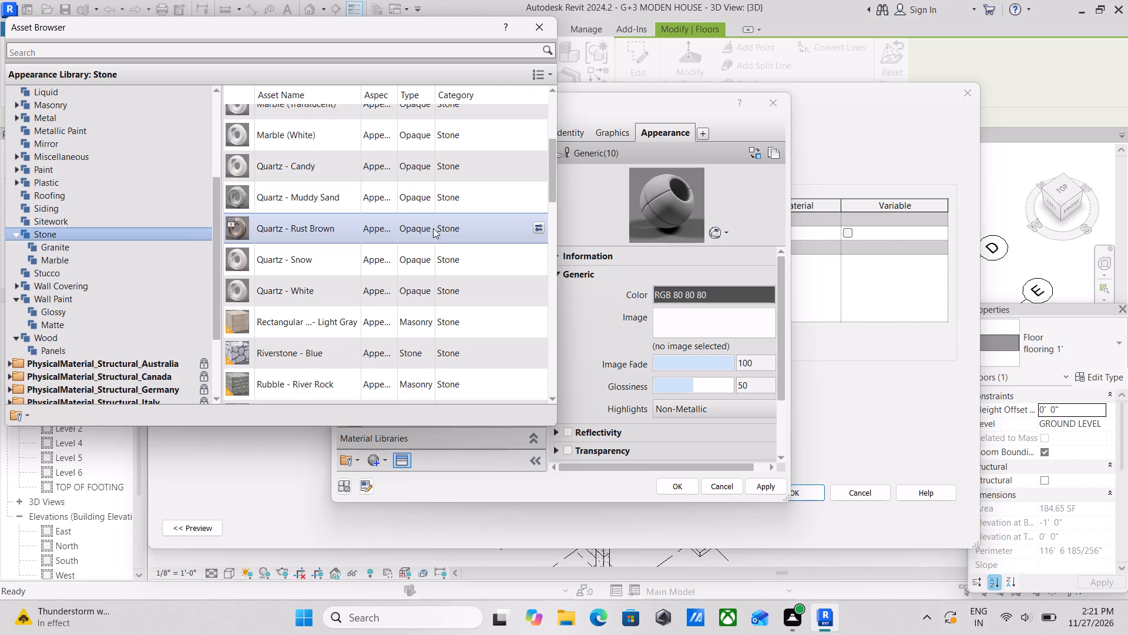
{"action": "key", "text": "Escape"}
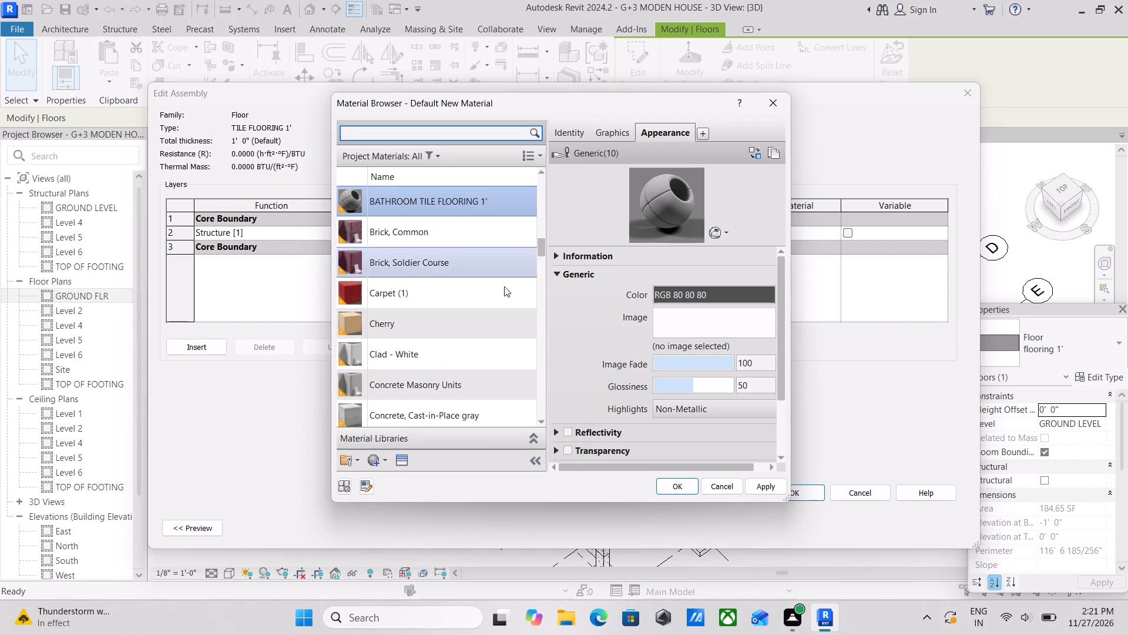
Assign the Rough - Red granite appearance to the BATHROOM TILE FLOORING 1' material and apply the TILE FLOORING 1' type to the selected floor.
{"action": "scroll", "coordinate": [435, 356], "scroll_direction": "down", "scroll_amount": 3}
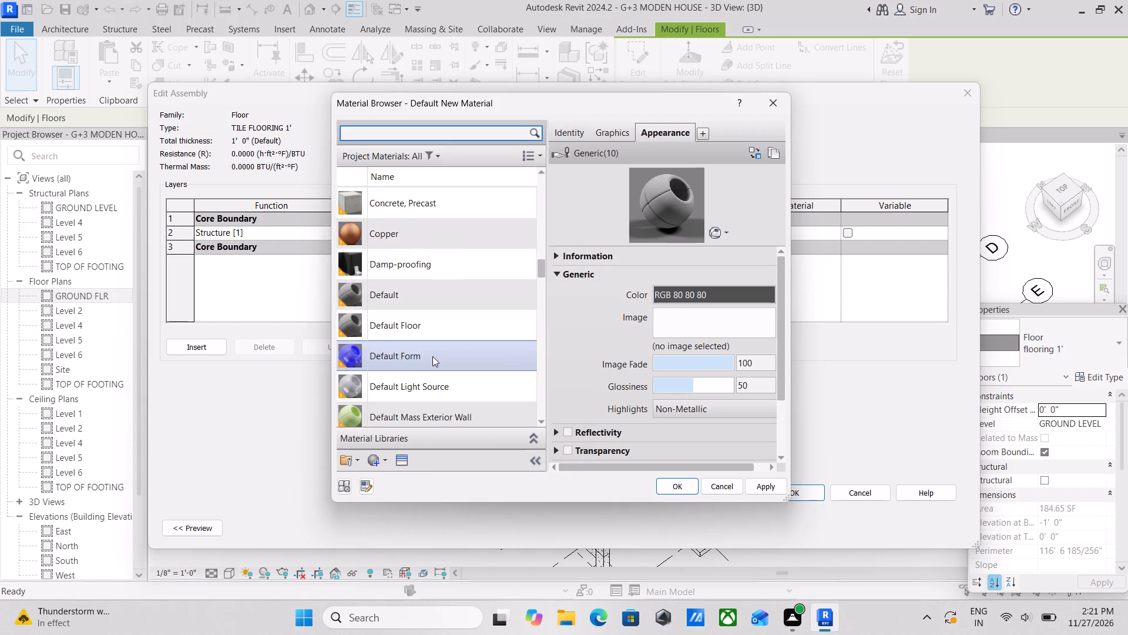
{"action": "scroll", "coordinate": [432, 356], "scroll_direction": "down", "scroll_amount": 8}
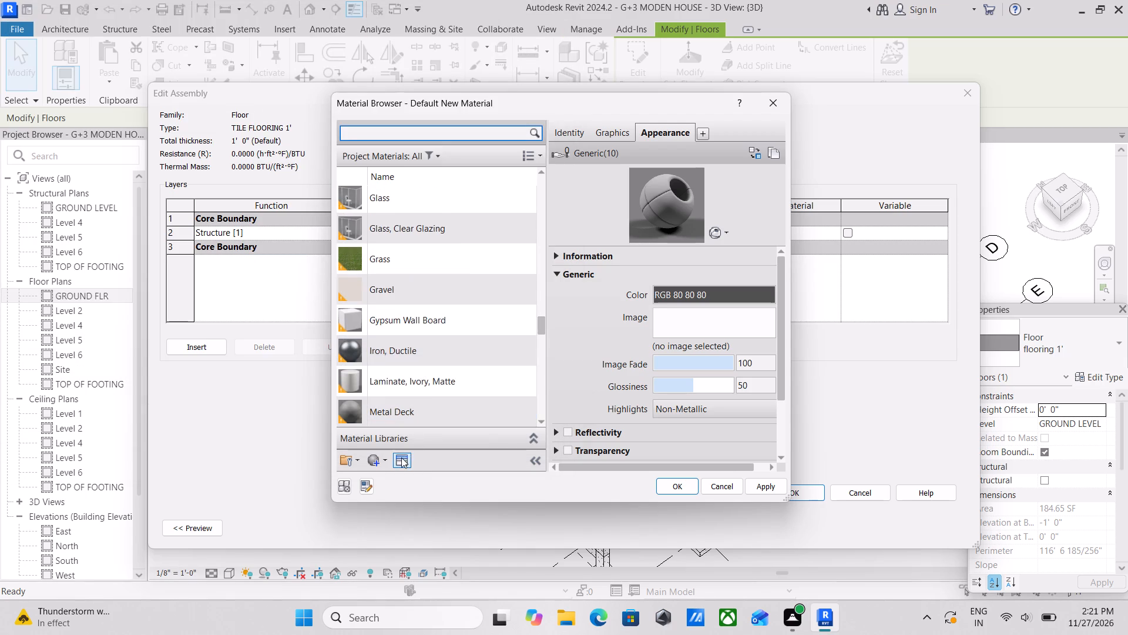
{"action": "scroll", "coordinate": [437, 370], "scroll_direction": "down", "scroll_amount": 1}
{"action": "left_click", "coordinate": [402, 457]}
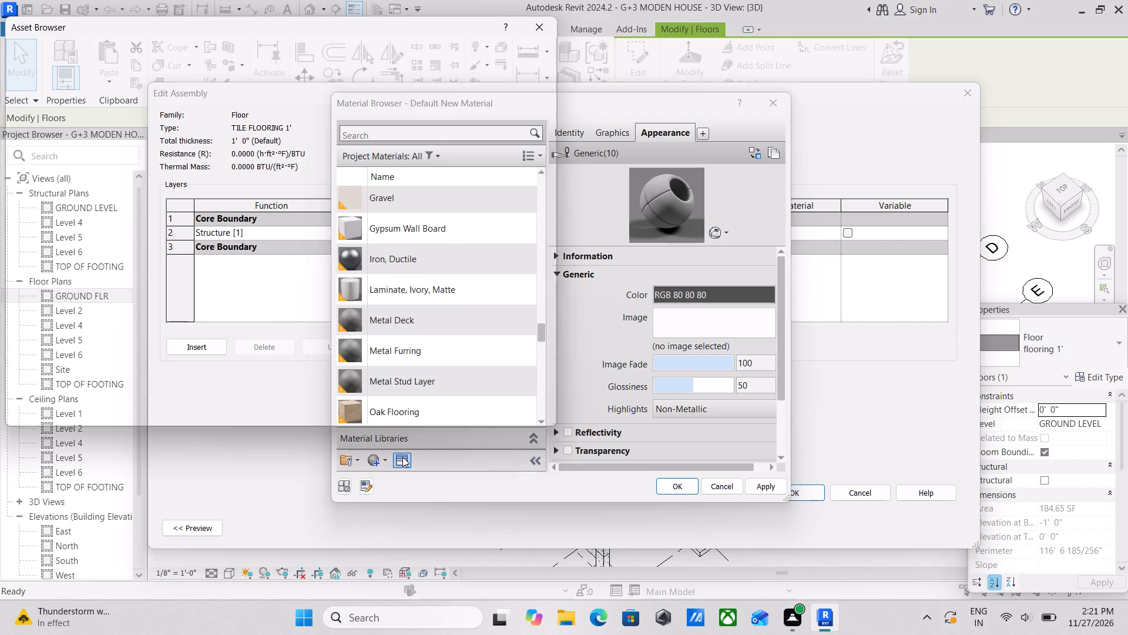
{"action": "scroll", "coordinate": [465, 315], "scroll_direction": "down", "scroll_amount": 2}
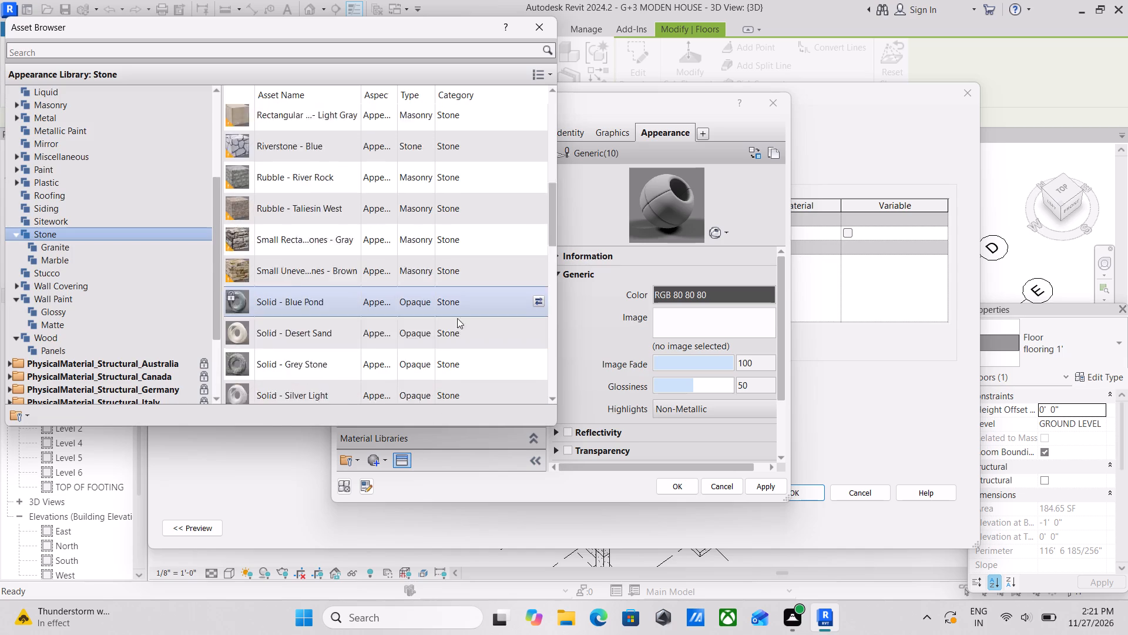
{"action": "scroll", "coordinate": [457, 318], "scroll_direction": "down", "scroll_amount": 1}
{"action": "scroll", "coordinate": [288, 357], "scroll_direction": "down", "scroll_amount": 3}
{"action": "scroll", "coordinate": [409, 337], "scroll_direction": "down", "scroll_amount": 1}
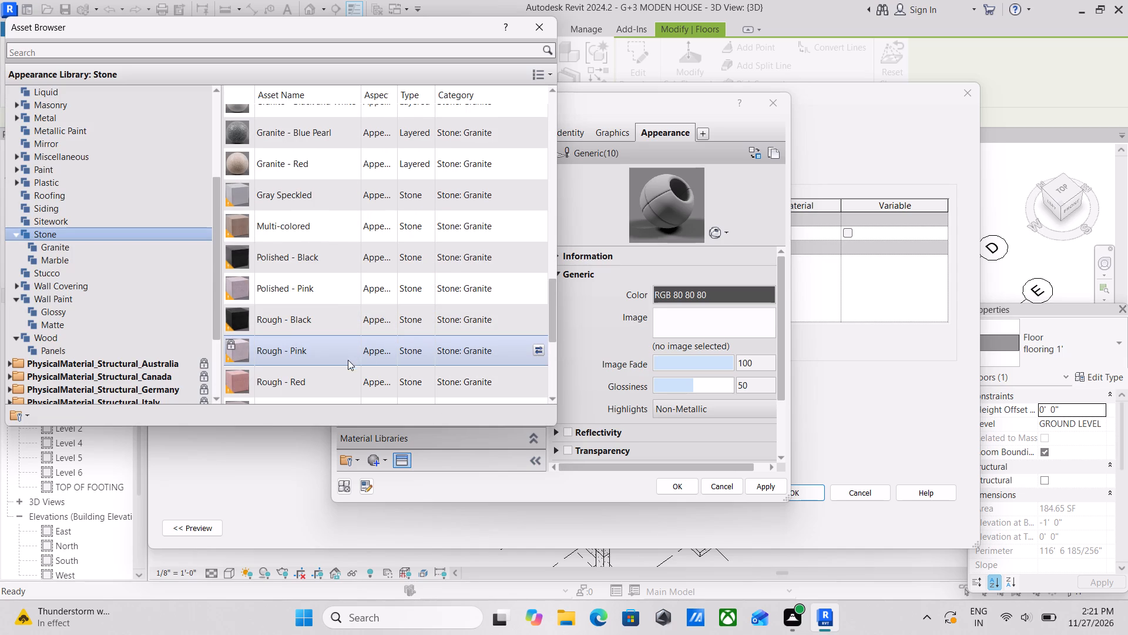
{"action": "left_click", "coordinate": [328, 382]}
{"action": "double_click", "coordinate": [328, 382]}
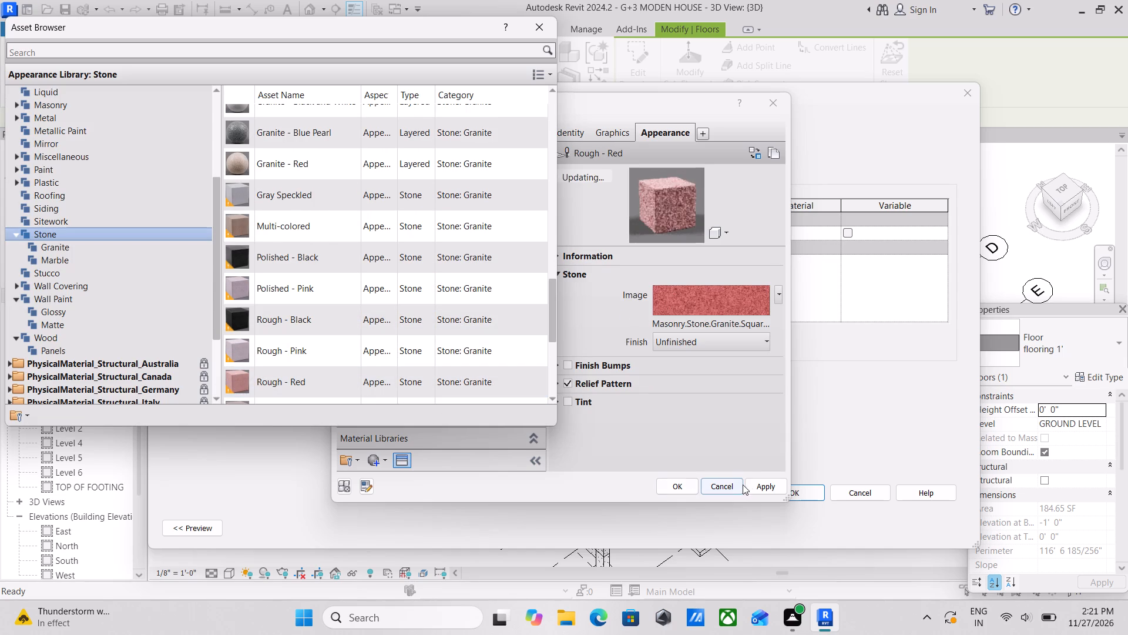
{"action": "left_click", "coordinate": [759, 485]}
{"action": "left_click", "coordinate": [674, 483]}
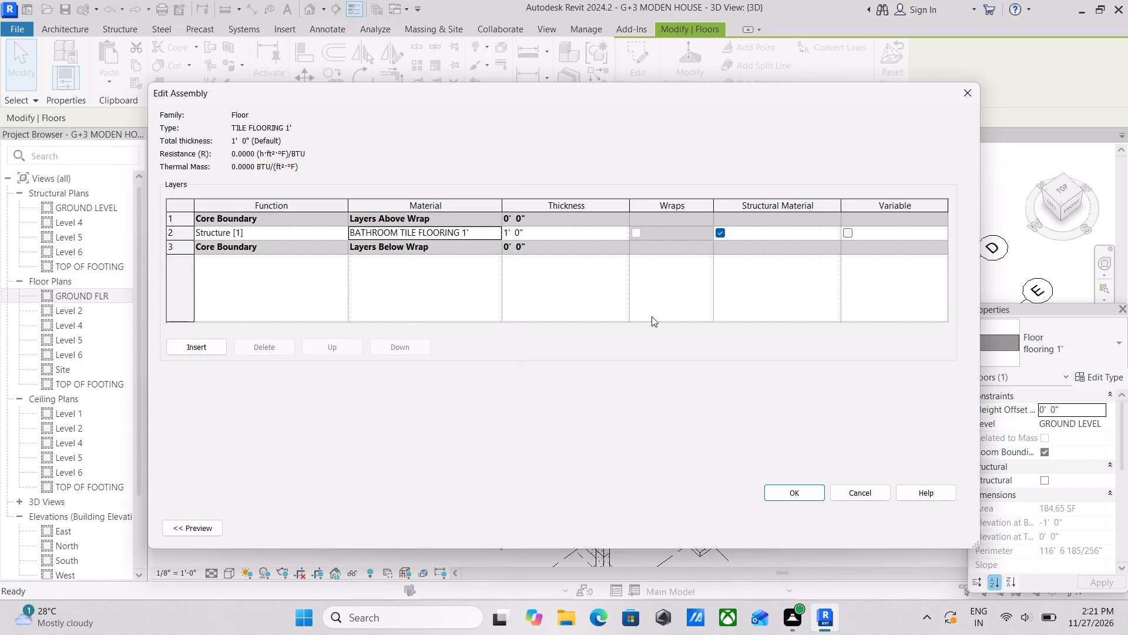
{"action": "left_click", "coordinate": [783, 494]}
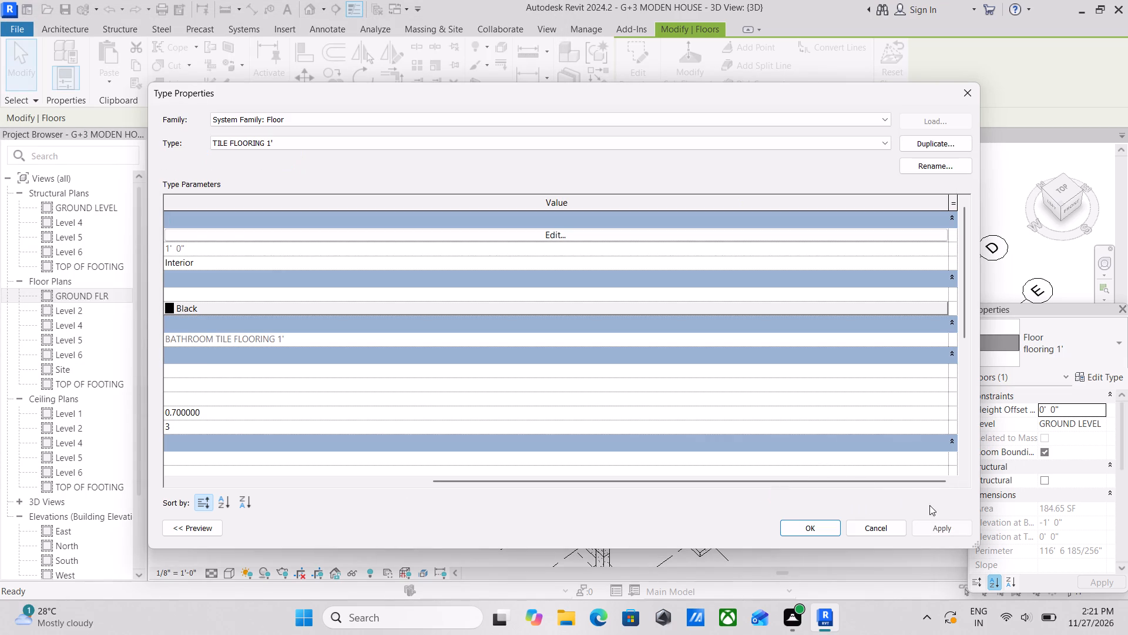
{"action": "left_click", "coordinate": [943, 529]}
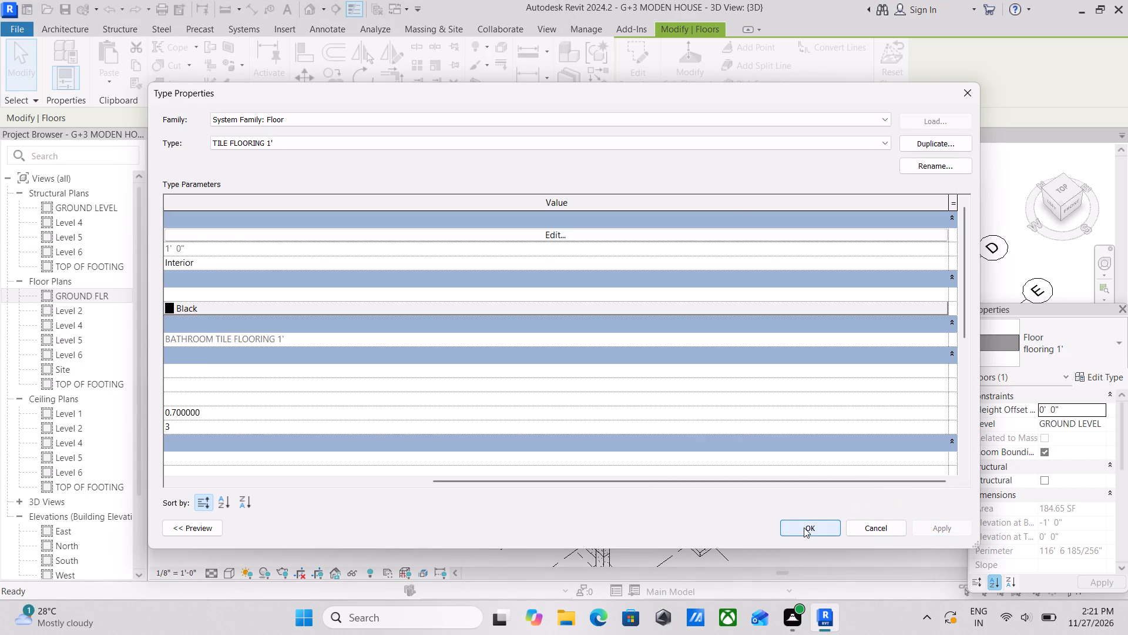
{"action": "left_click", "coordinate": [799, 522]}
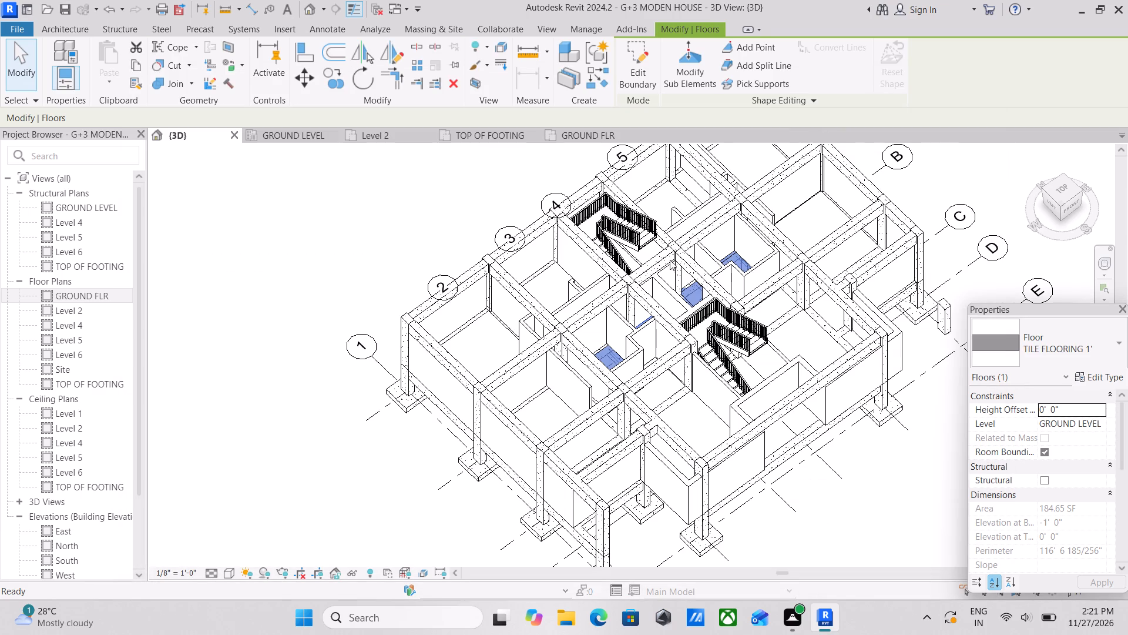
Deselect the floor and switch the 3D view to a shaded visual style.
{"action": "scroll", "coordinate": [667, 259], "scroll_direction": "up", "scroll_amount": 2}
{"action": "scroll", "coordinate": [711, 353], "scroll_direction": "up", "scroll_amount": 6}
{"action": "scroll", "coordinate": [694, 279], "scroll_direction": "up", "scroll_amount": 3}
{"action": "key", "text": "Escape"}
{"action": "middle_click_drag", "start_coordinate": [694, 279], "coordinate": [677, 315]}
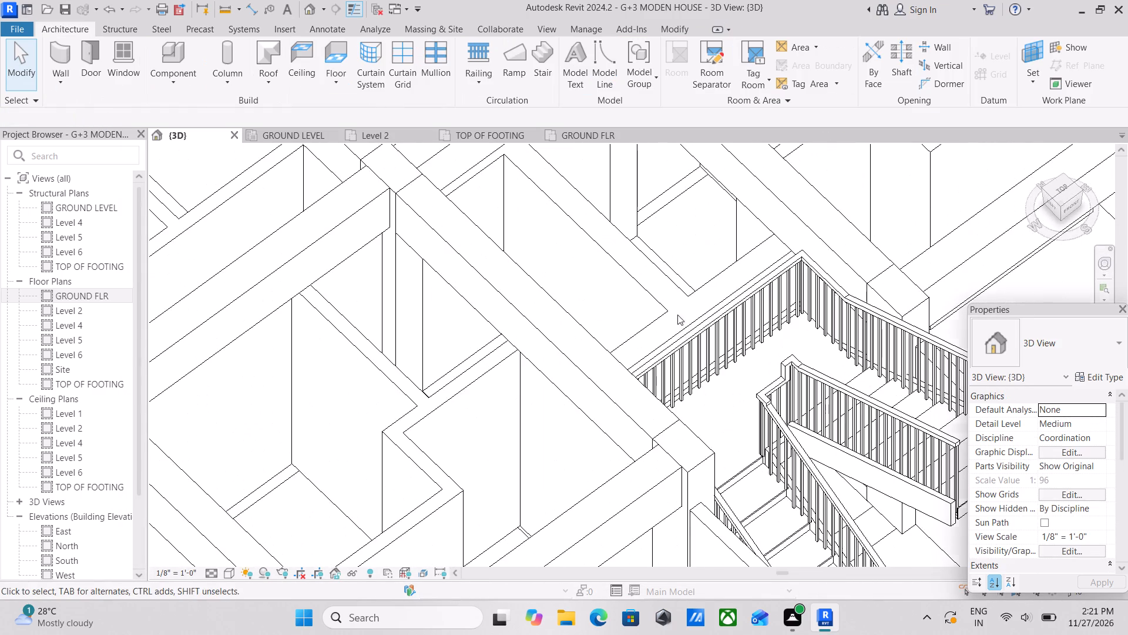
{"action": "middle_click_drag", "start_coordinate": [677, 315], "coordinate": [609, 460]}
{"action": "middle_click_drag", "start_coordinate": [677, 346], "coordinate": [628, 440]}
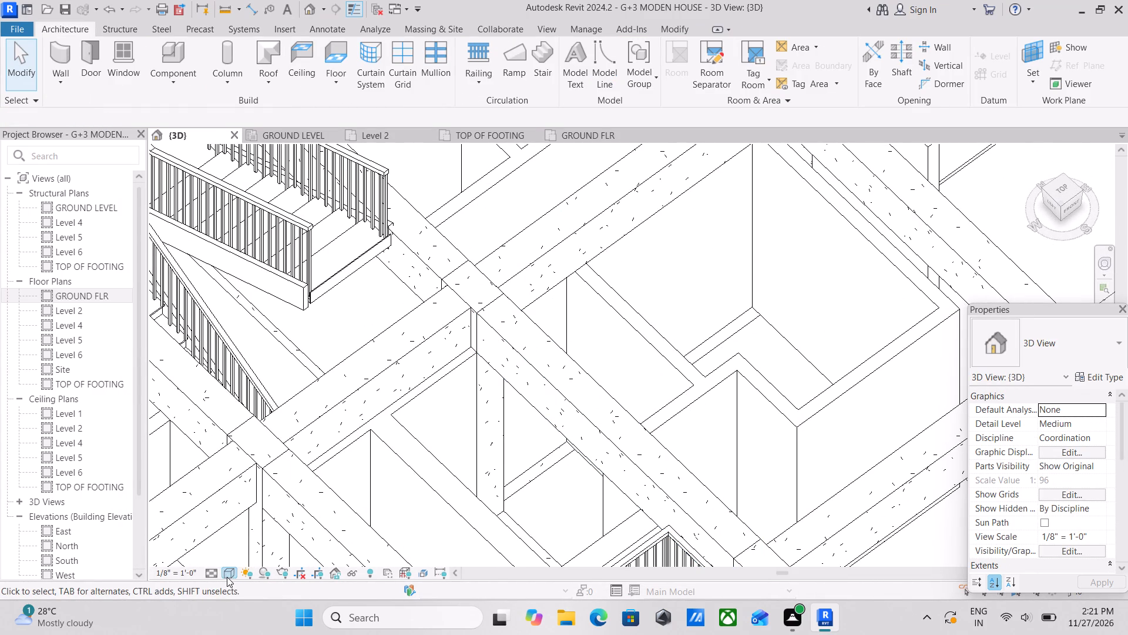
{"action": "left_click", "coordinate": [227, 577]}
{"action": "left_click", "coordinate": [256, 506]}
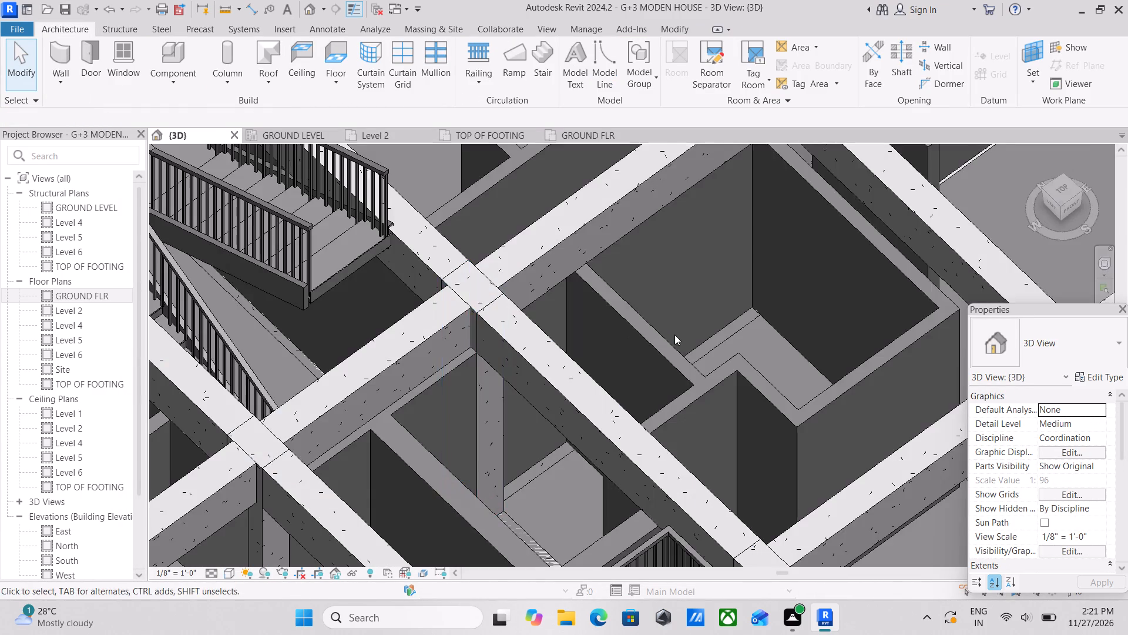
Examine the shaded 3D model from several angles, checking the bathroom floors, stairs, beams and walls.
{"action": "scroll", "coordinate": [674, 335], "scroll_direction": "down", "scroll_amount": 6}
{"action": "key", "text": "Escape"}
{"action": "middle_click_drag", "start_coordinate": [710, 355], "coordinate": [603, 411]}
{"action": "key", "text": "Escape"}
{"action": "scroll", "coordinate": [672, 455], "scroll_direction": "down", "scroll_amount": 3}
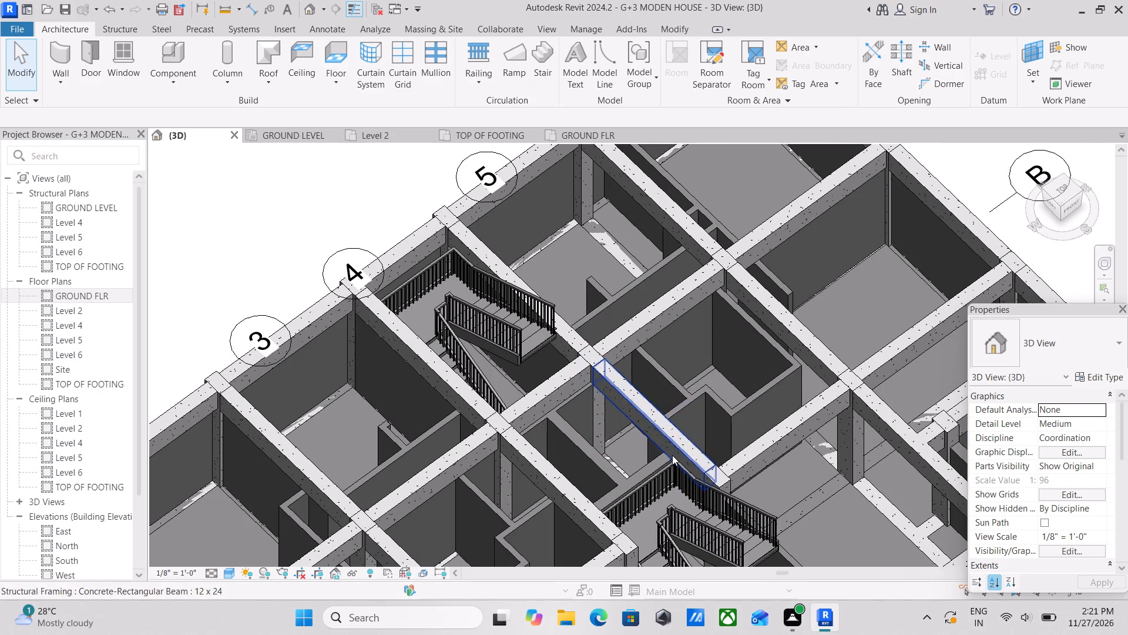
{"action": "key", "text": "Escape"}
{"action": "key", "text": "Escape"}
{"action": "key", "text": "Escape"}
{"action": "key", "text": "Escape"}
{"action": "middle_click_drag", "start_coordinate": [672, 455], "coordinate": [652, 347]}
{"action": "scroll", "coordinate": [723, 426], "scroll_direction": "up", "scroll_amount": 1}
{"action": "middle_click_drag", "start_coordinate": [723, 426], "coordinate": [766, 320]}
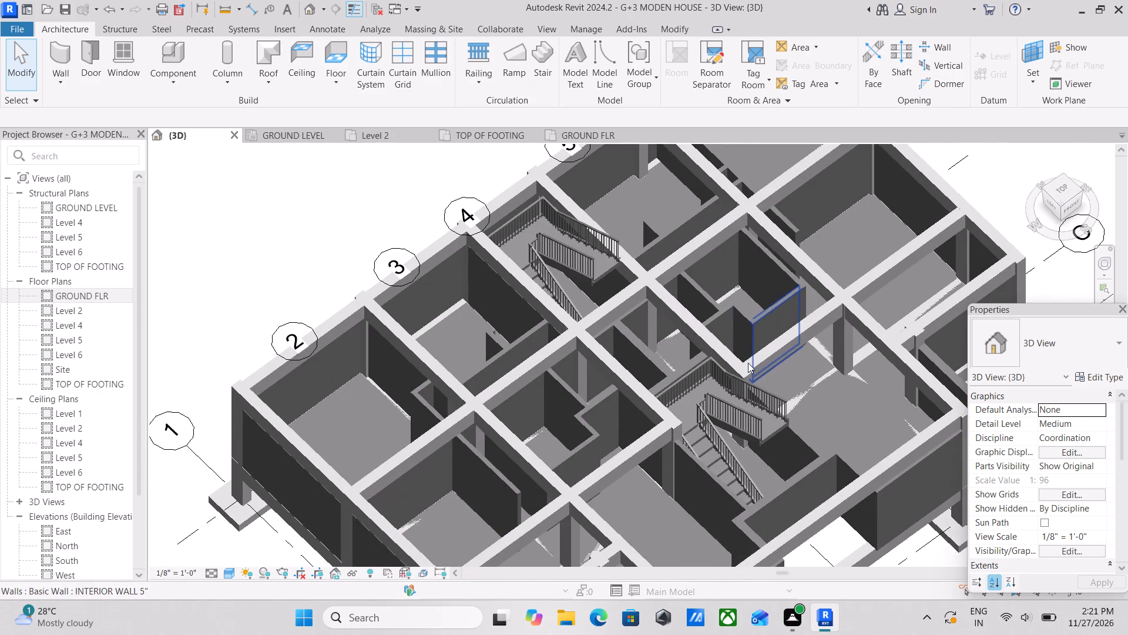
{"action": "key", "text": "Escape"}
{"action": "key", "text": "Escape"}
{"action": "key", "text": "Escape"}
{"action": "key", "text": "Escape"}
{"action": "key", "text": "Escape"}
{"action": "key", "text": "Escape"}
{"action": "middle_click_drag", "start_coordinate": [745, 380], "coordinate": [730, 359]}
{"action": "scroll", "coordinate": [734, 377], "scroll_direction": "down", "scroll_amount": 3}
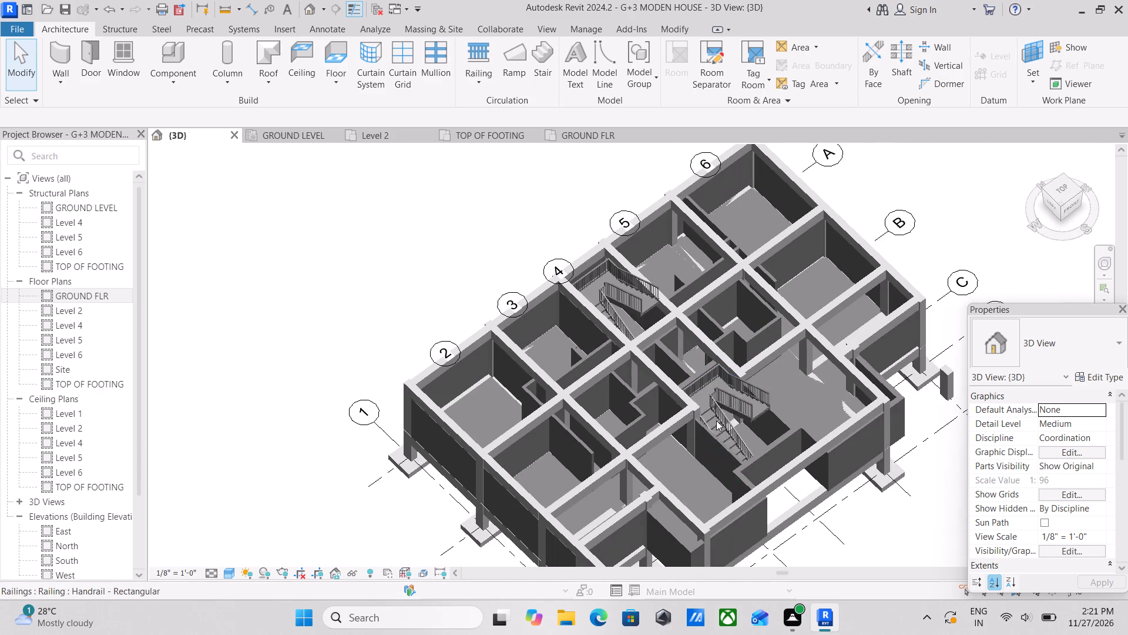
{"action": "key", "text": "Escape"}
{"action": "middle_click_drag", "start_coordinate": [716, 420], "coordinate": [695, 416]}
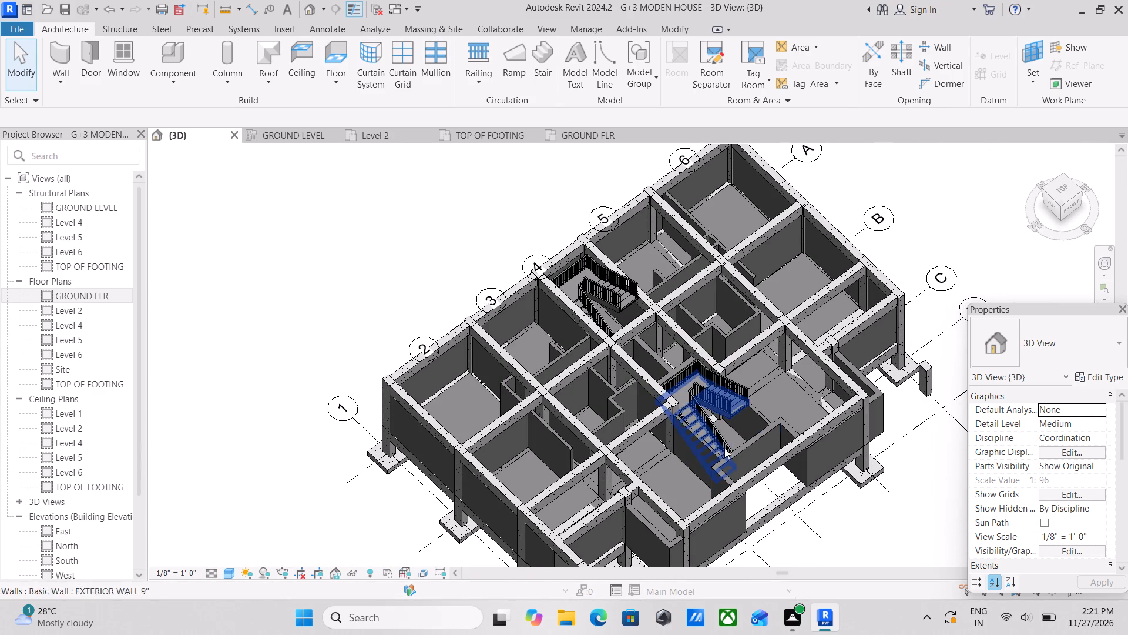
{"action": "middle_click_drag", "start_coordinate": [704, 448], "coordinate": [646, 365], "text": "shift"}
{"action": "scroll", "coordinate": [683, 465], "scroll_direction": "down", "scroll_amount": 1}
{"action": "middle_click", "coordinate": [677, 461]}
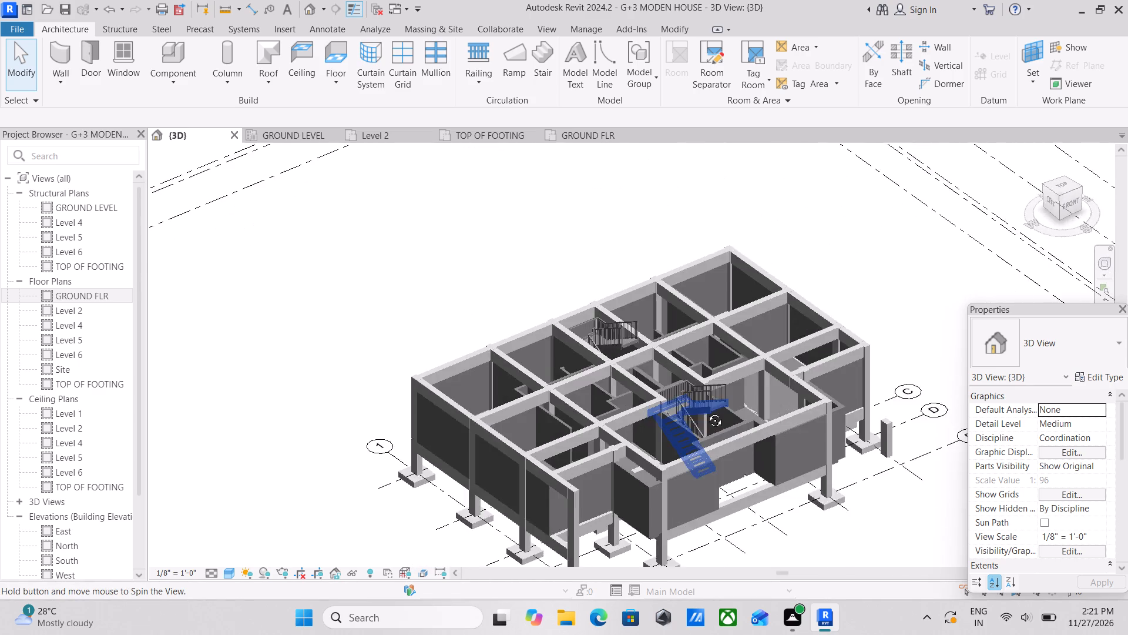
{"action": "middle_click_drag", "start_coordinate": [723, 382], "coordinate": [670, 416], "text": "shift"}
Select every 12 x 24 concrete rectangular beam in the model.
{"action": "scroll", "coordinate": [727, 434], "scroll_direction": "up", "scroll_amount": 9}
{"action": "left_click", "coordinate": [676, 450]}
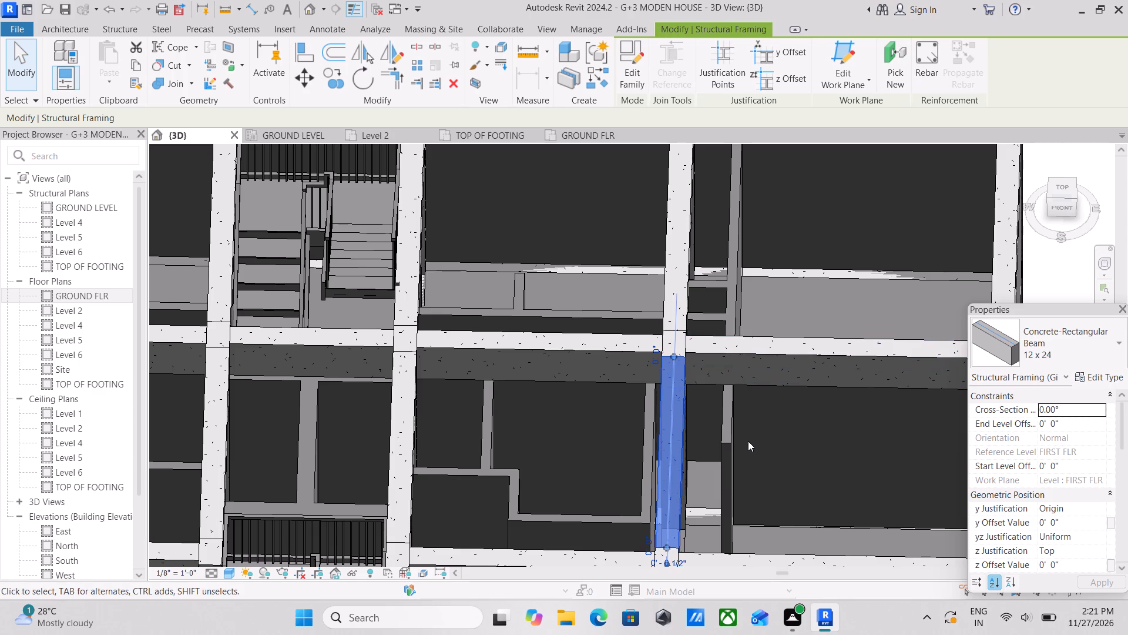
{"action": "type", "text": "SA"}
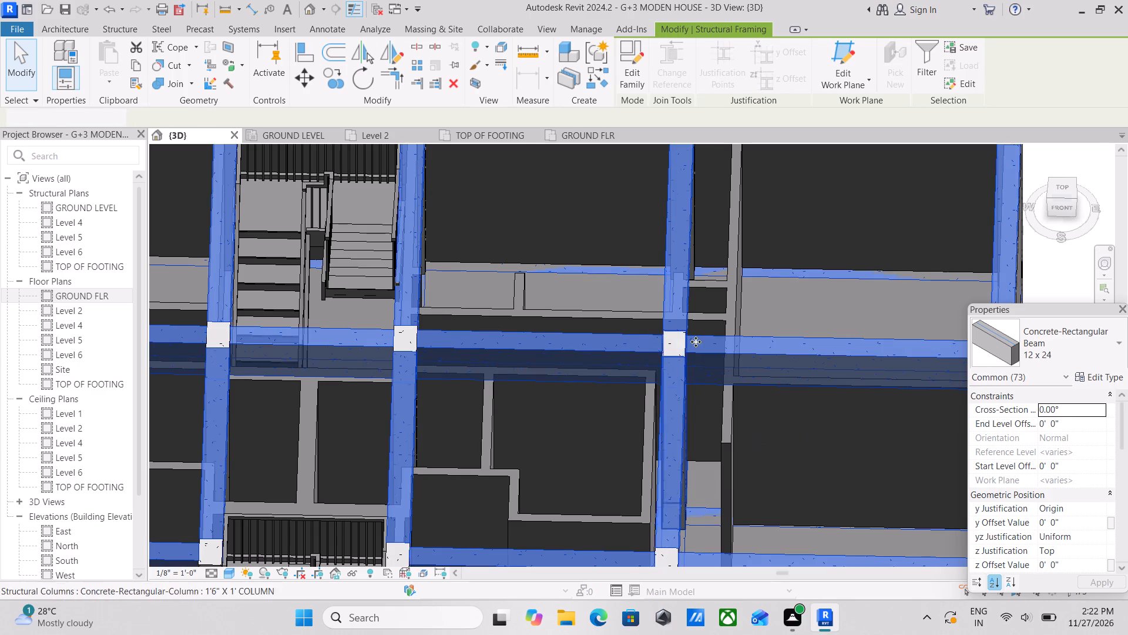
Add every 1'6" X 1' COLUMN concrete structural column to the beam selection.
{"action": "scroll", "coordinate": [697, 360], "scroll_direction": "up", "scroll_amount": 1}
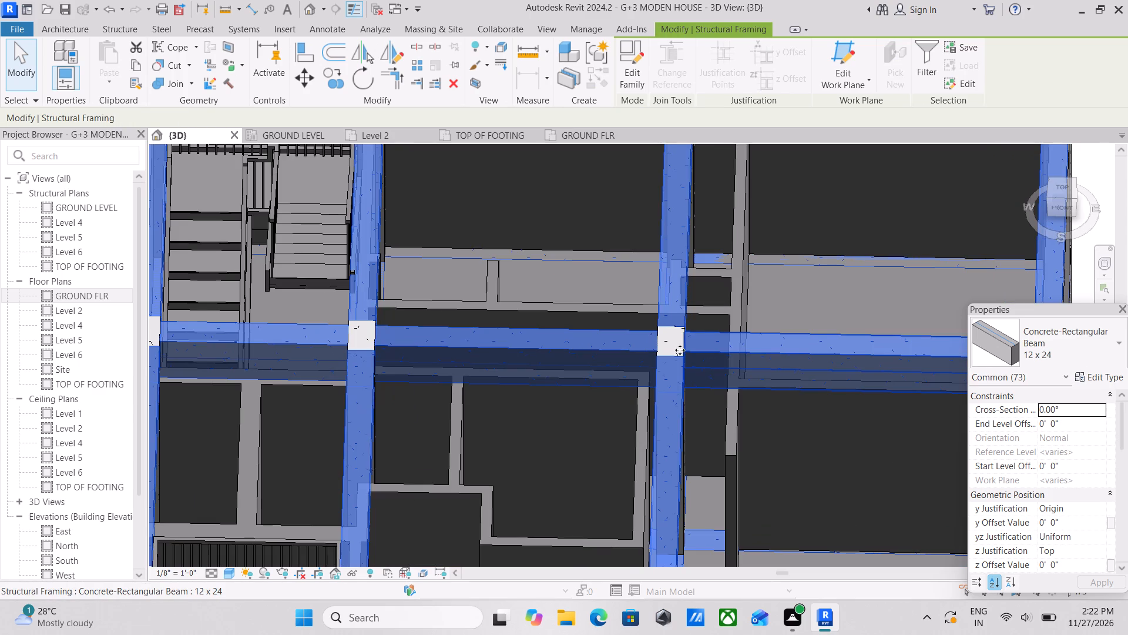
{"action": "scroll", "coordinate": [669, 348], "scroll_direction": "up", "scroll_amount": 3, "text": "ctrl"}
{"action": "left_click", "coordinate": [669, 348], "text": "ctrl"}
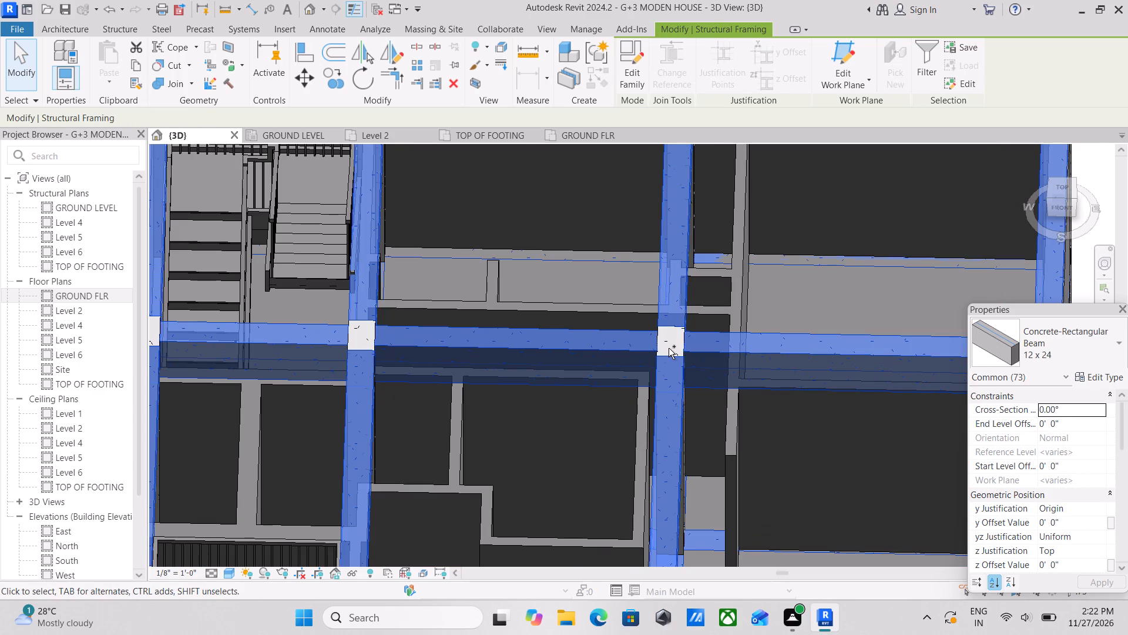
{"action": "scroll", "coordinate": [416, 349], "scroll_direction": "up", "scroll_amount": 3}
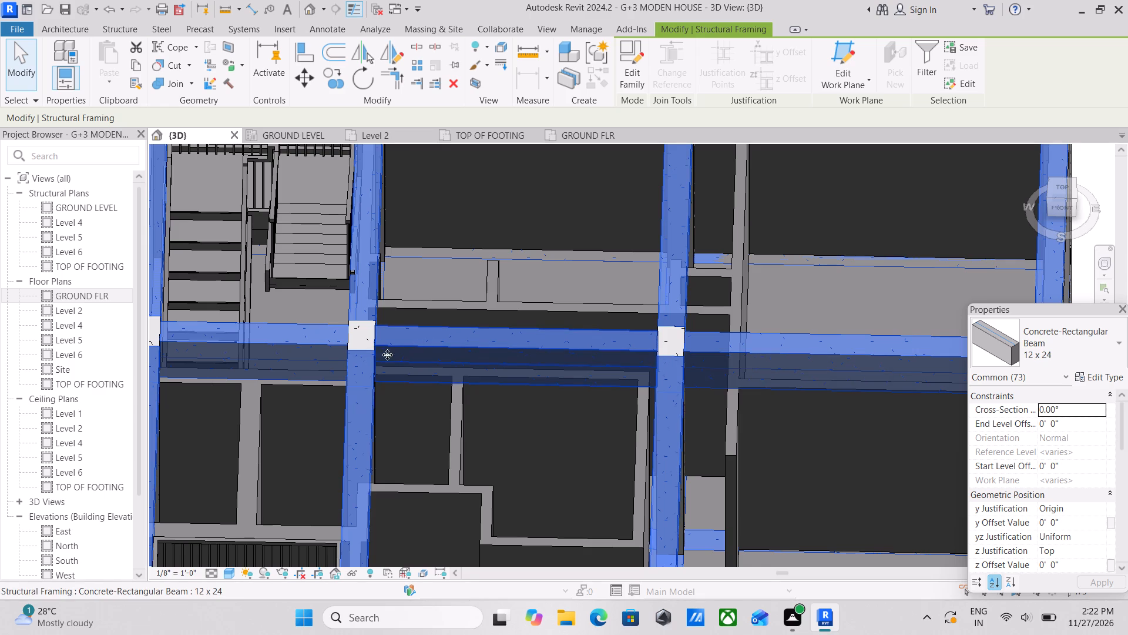
{"action": "scroll", "coordinate": [387, 355], "scroll_direction": "up", "scroll_amount": 6}
{"action": "scroll", "coordinate": [407, 390], "scroll_direction": "down", "scroll_amount": 8}
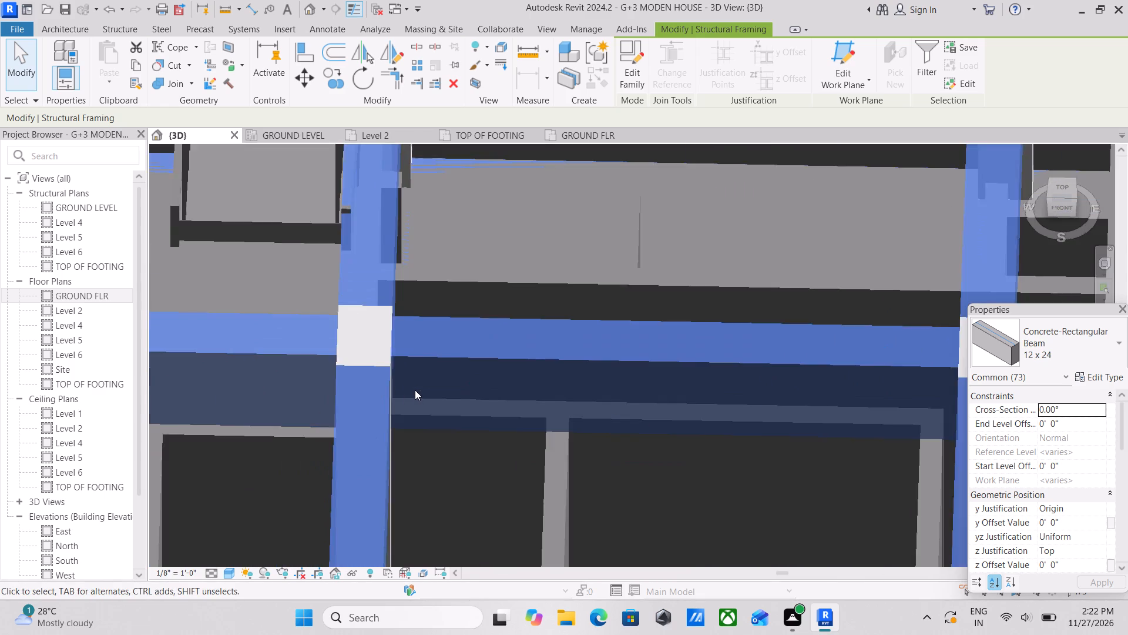
{"action": "scroll", "coordinate": [415, 390], "scroll_direction": "down", "scroll_amount": 11}
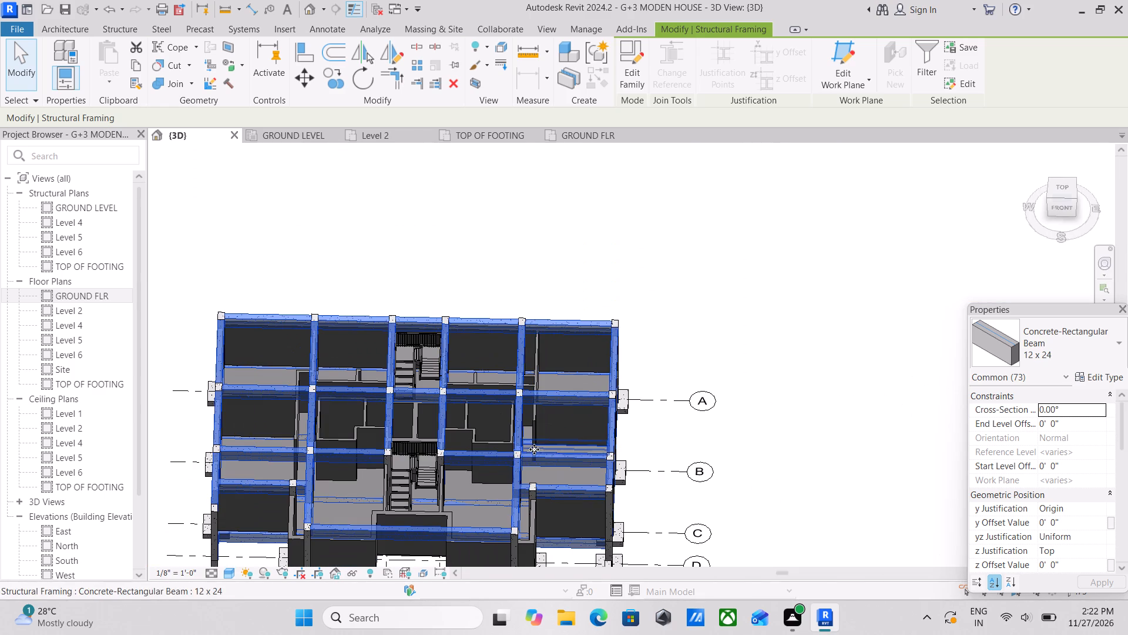
{"action": "middle_click_drag", "start_coordinate": [534, 449], "coordinate": [449, 352], "text": "shift"}
{"action": "scroll", "coordinate": [519, 473], "scroll_direction": "up", "scroll_amount": 3}
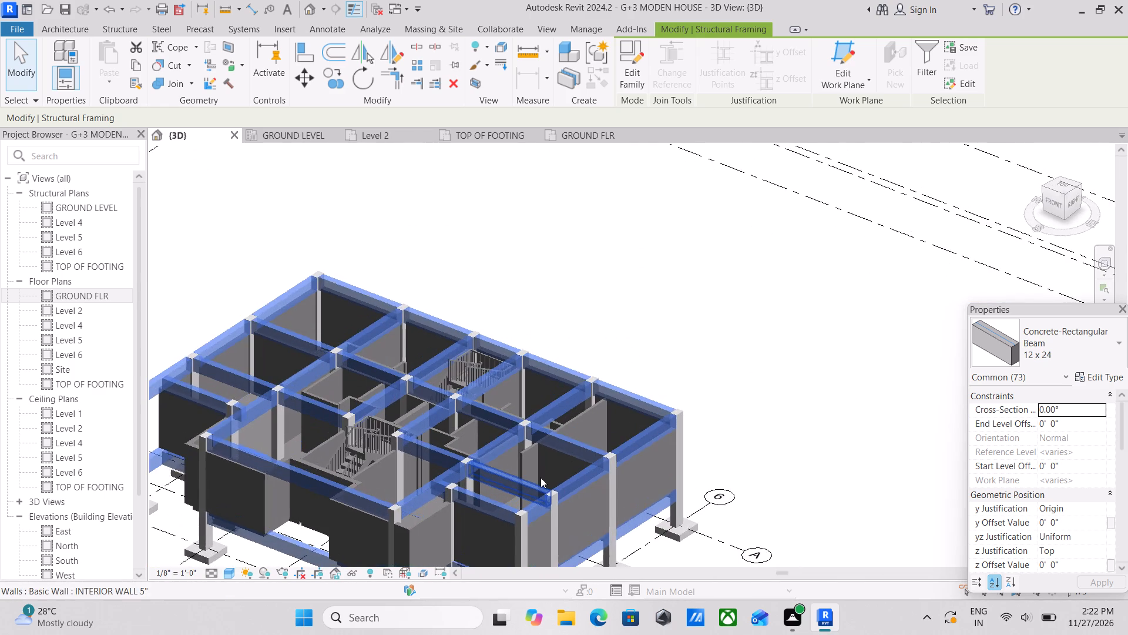
{"action": "middle_click_drag", "start_coordinate": [545, 477], "coordinate": [539, 335]}
{"action": "scroll", "coordinate": [579, 409], "scroll_direction": "up", "scroll_amount": 3}
{"action": "scroll", "coordinate": [626, 397], "scroll_direction": "up", "scroll_amount": 2}
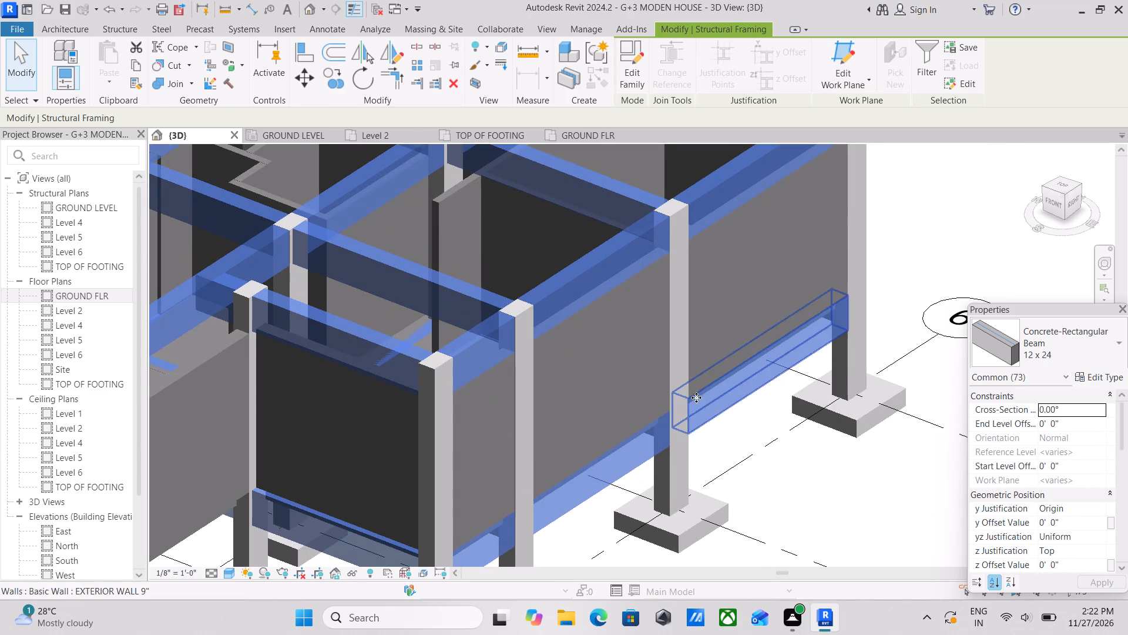
{"action": "left_click", "coordinate": [674, 356], "text": "ctrl"}
{"action": "type", "text": "SA"}
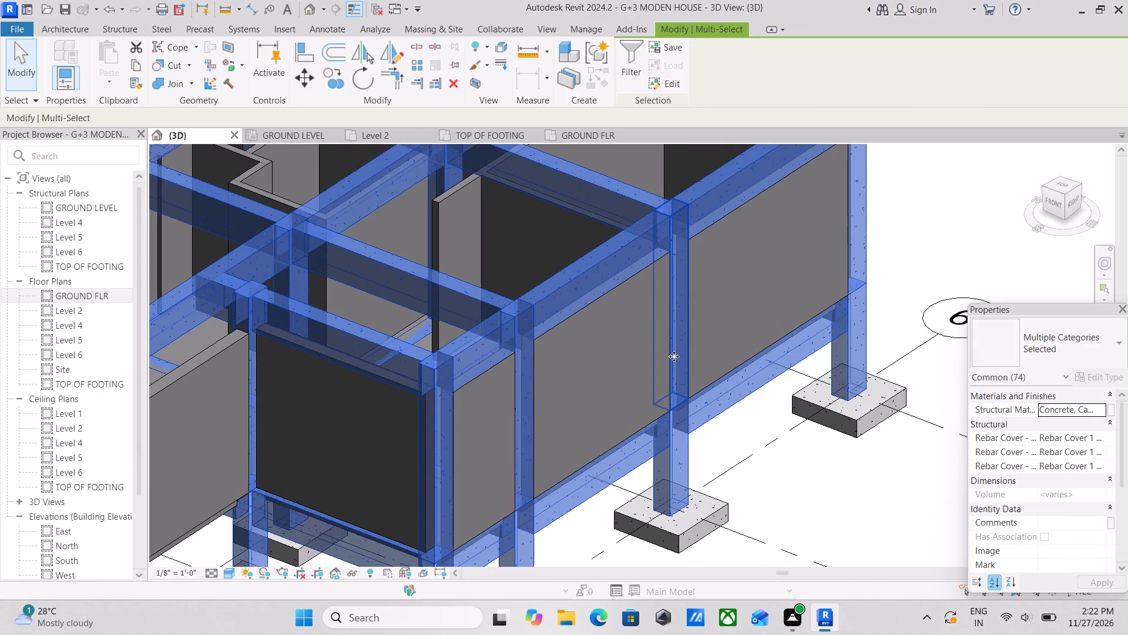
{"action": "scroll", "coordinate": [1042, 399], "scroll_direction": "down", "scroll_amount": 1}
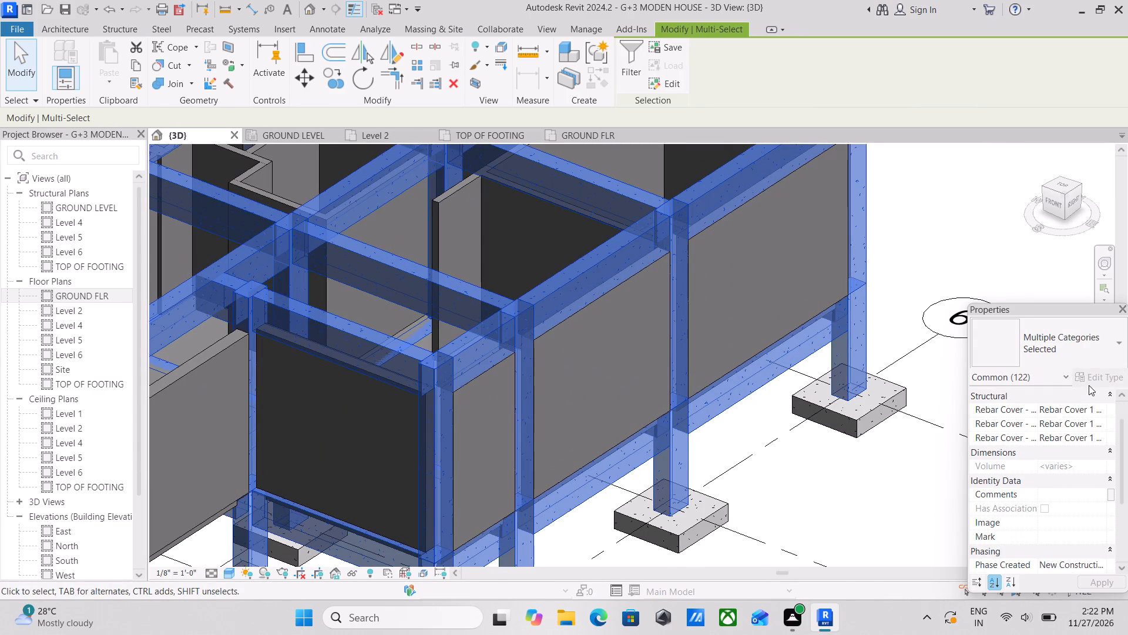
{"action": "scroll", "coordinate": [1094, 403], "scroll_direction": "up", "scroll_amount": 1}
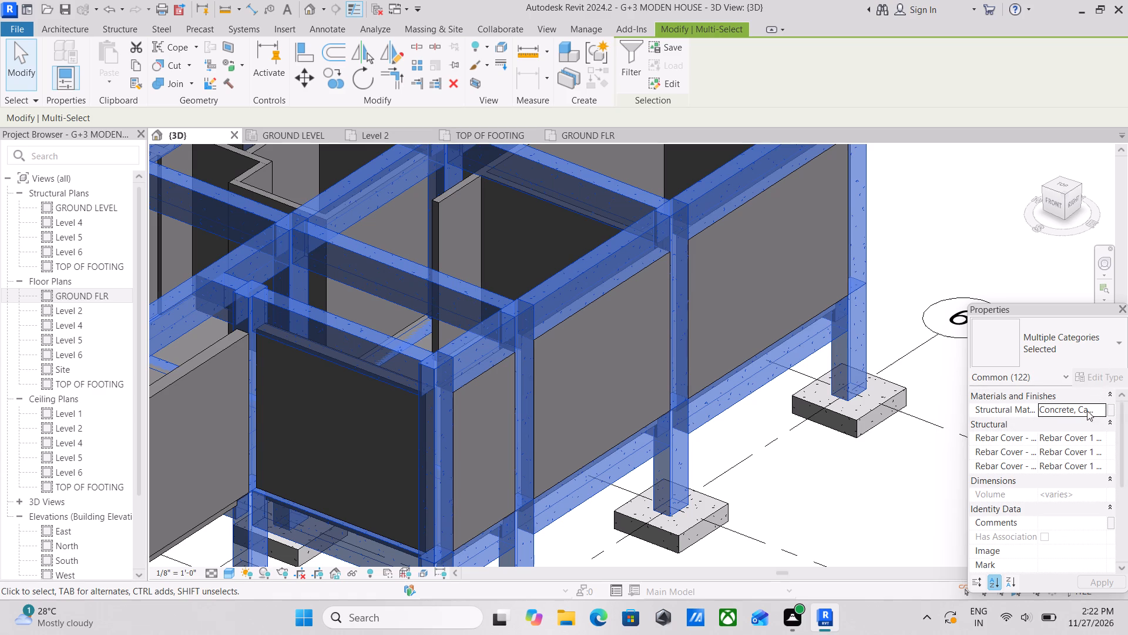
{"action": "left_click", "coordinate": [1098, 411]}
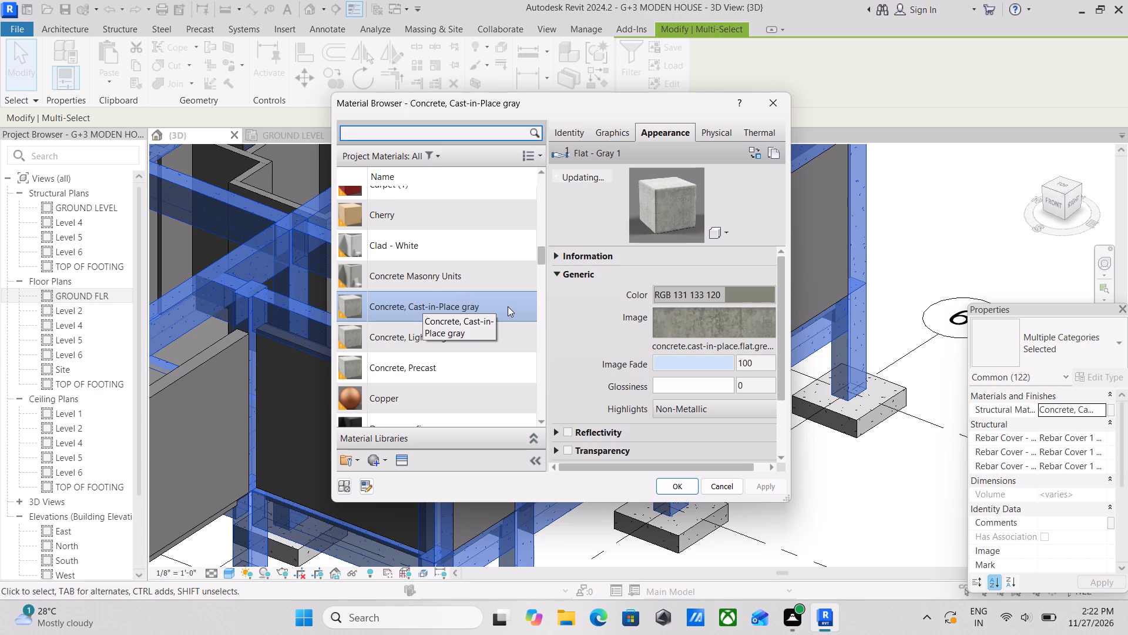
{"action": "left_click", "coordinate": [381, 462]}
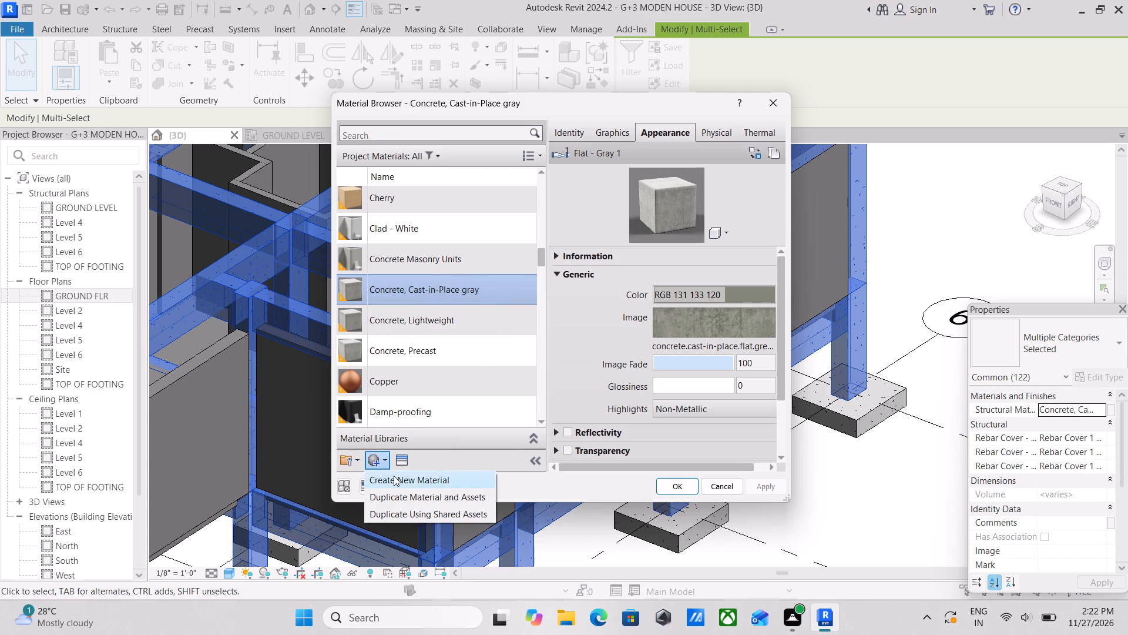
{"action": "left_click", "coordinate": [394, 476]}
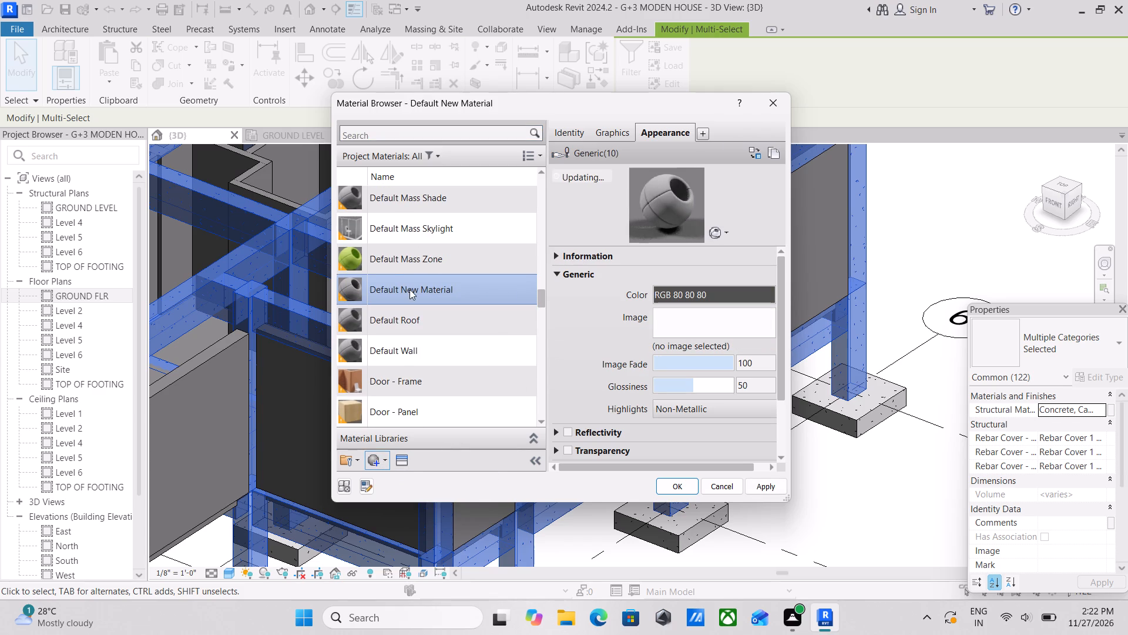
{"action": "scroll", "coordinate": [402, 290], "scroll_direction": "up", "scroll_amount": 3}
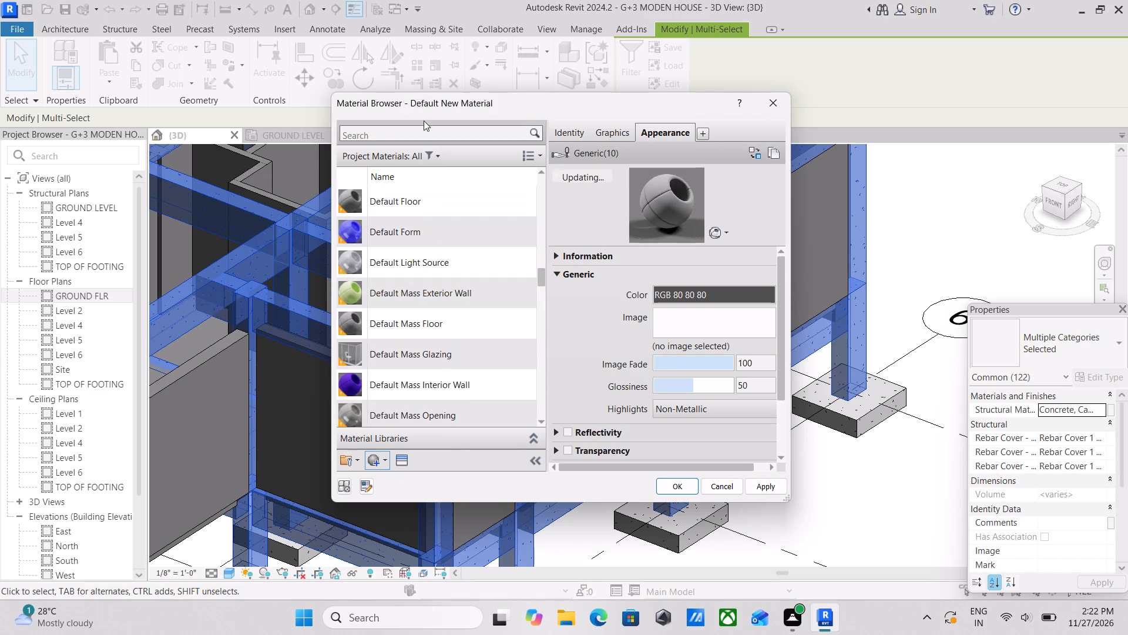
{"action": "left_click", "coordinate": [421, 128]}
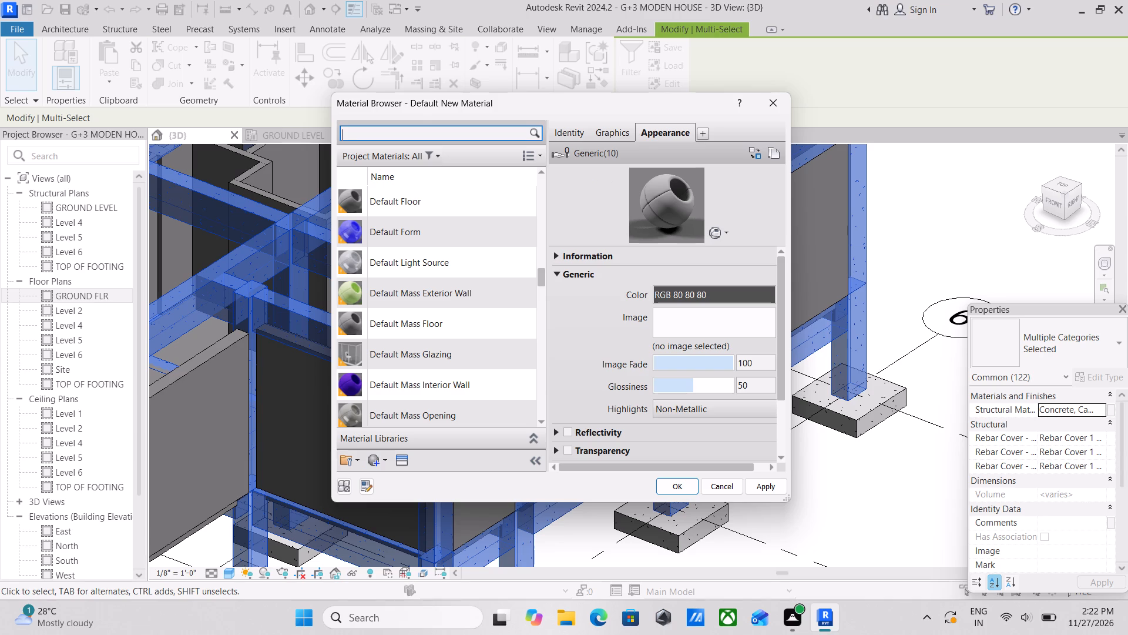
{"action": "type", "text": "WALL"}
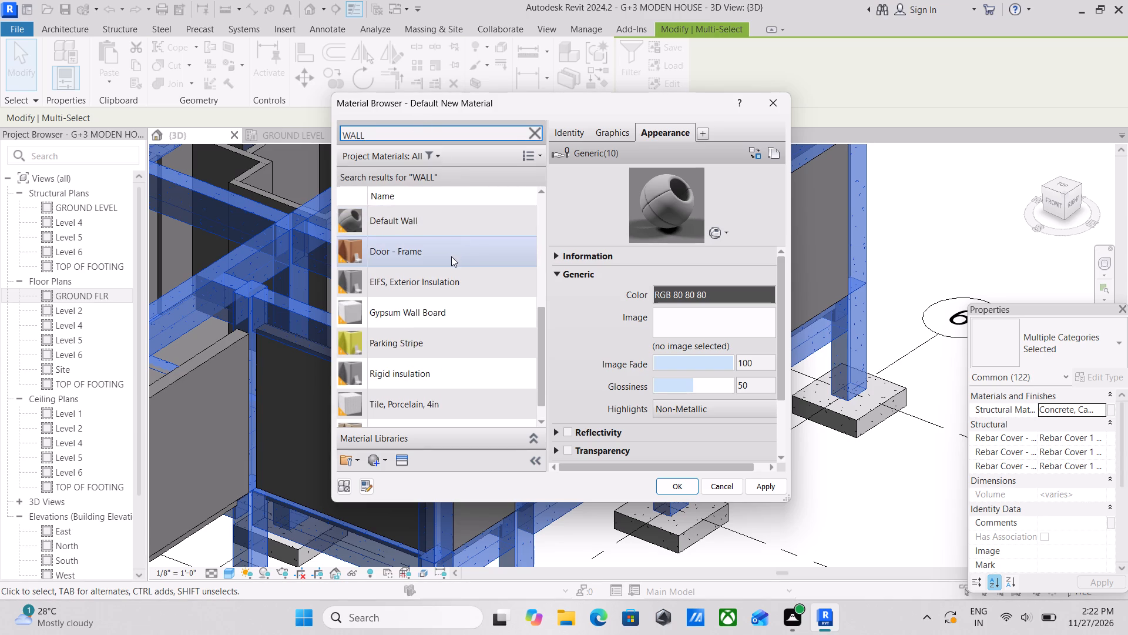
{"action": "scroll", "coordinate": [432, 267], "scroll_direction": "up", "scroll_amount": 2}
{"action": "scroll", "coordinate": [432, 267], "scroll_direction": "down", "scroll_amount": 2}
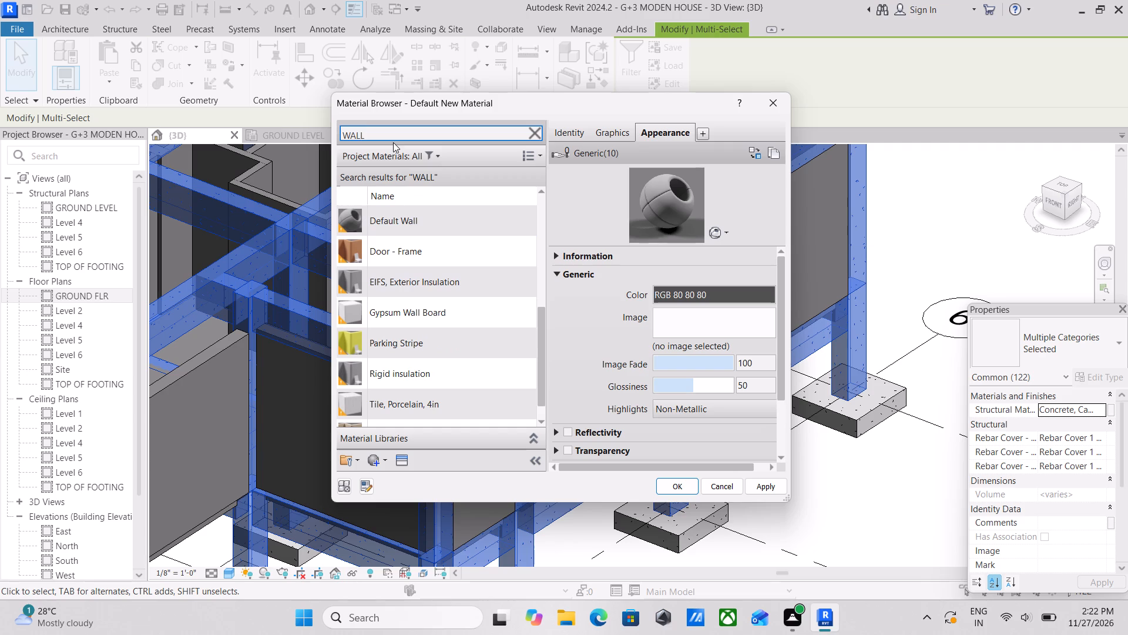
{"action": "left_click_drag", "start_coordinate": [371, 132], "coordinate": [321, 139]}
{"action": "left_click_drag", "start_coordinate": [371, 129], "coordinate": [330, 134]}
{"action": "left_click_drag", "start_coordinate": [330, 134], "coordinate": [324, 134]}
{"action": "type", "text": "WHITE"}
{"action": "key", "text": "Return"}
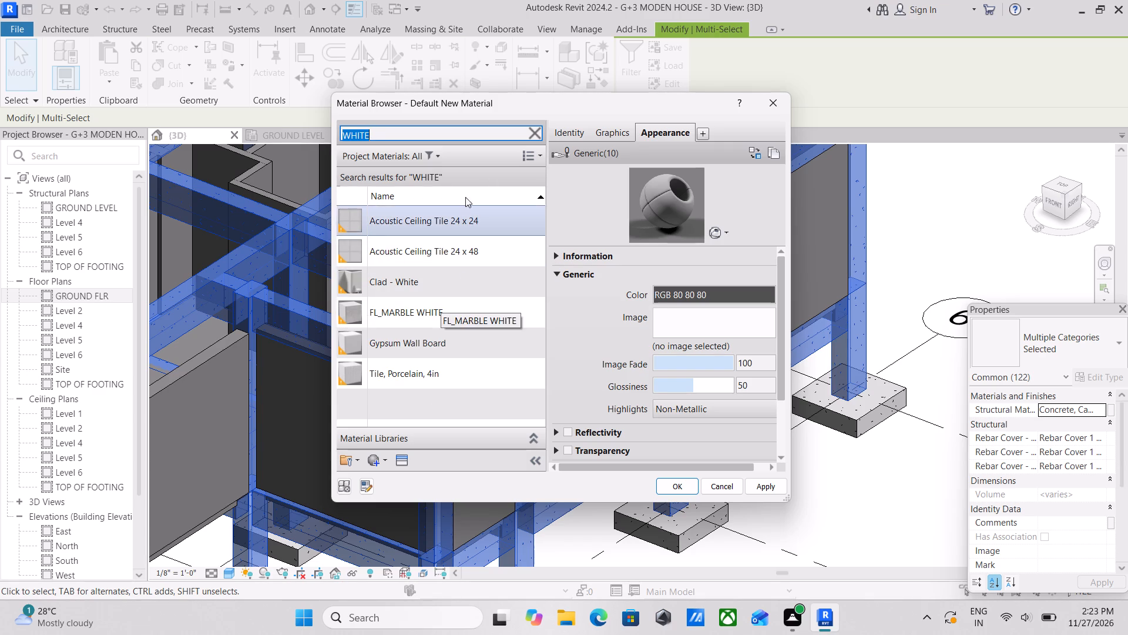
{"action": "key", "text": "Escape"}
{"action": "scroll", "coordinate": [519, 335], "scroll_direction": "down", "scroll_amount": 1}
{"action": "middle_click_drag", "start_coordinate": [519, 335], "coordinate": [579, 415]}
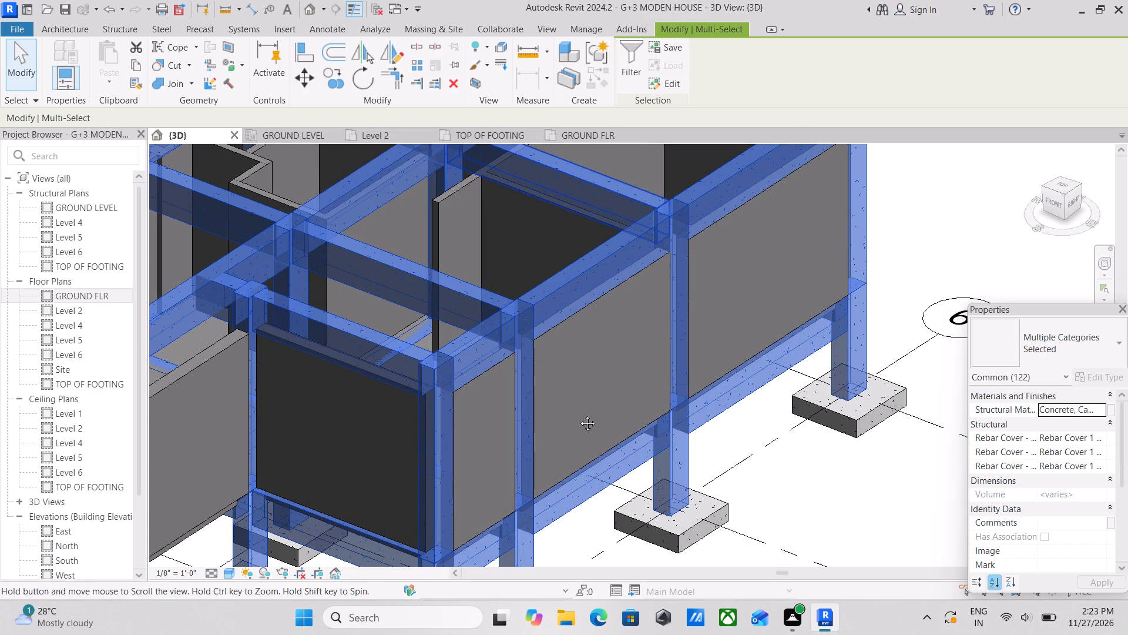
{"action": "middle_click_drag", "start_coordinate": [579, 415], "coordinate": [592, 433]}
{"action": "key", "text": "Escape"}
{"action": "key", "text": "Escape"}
Examine the shaded house model from several angles, checking the beams, columns, walls and stairs across the whole floor.
{"action": "scroll", "coordinate": [632, 413], "scroll_direction": "down", "scroll_amount": 1}
{"action": "middle_click_drag", "start_coordinate": [632, 413], "coordinate": [758, 404]}
{"action": "scroll", "coordinate": [415, 429], "scroll_direction": "up", "scroll_amount": 1}
{"action": "middle_click_drag", "start_coordinate": [419, 428], "coordinate": [493, 439]}
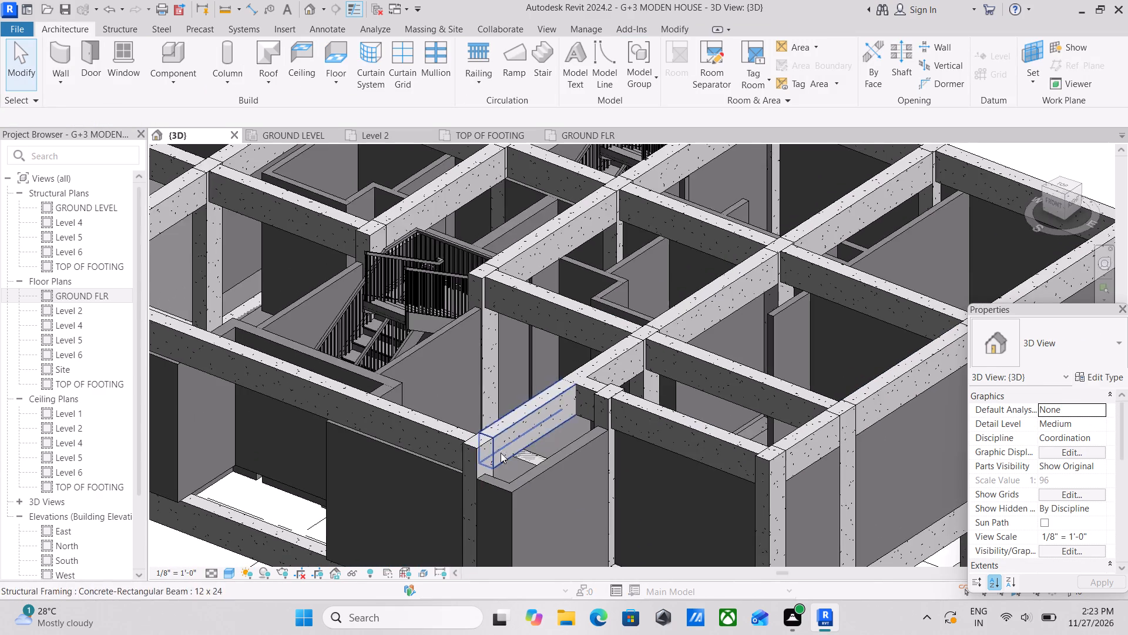
{"action": "middle_click_drag", "start_coordinate": [499, 456], "coordinate": [605, 475]}
{"action": "middle_click_drag", "start_coordinate": [451, 446], "coordinate": [512, 457]}
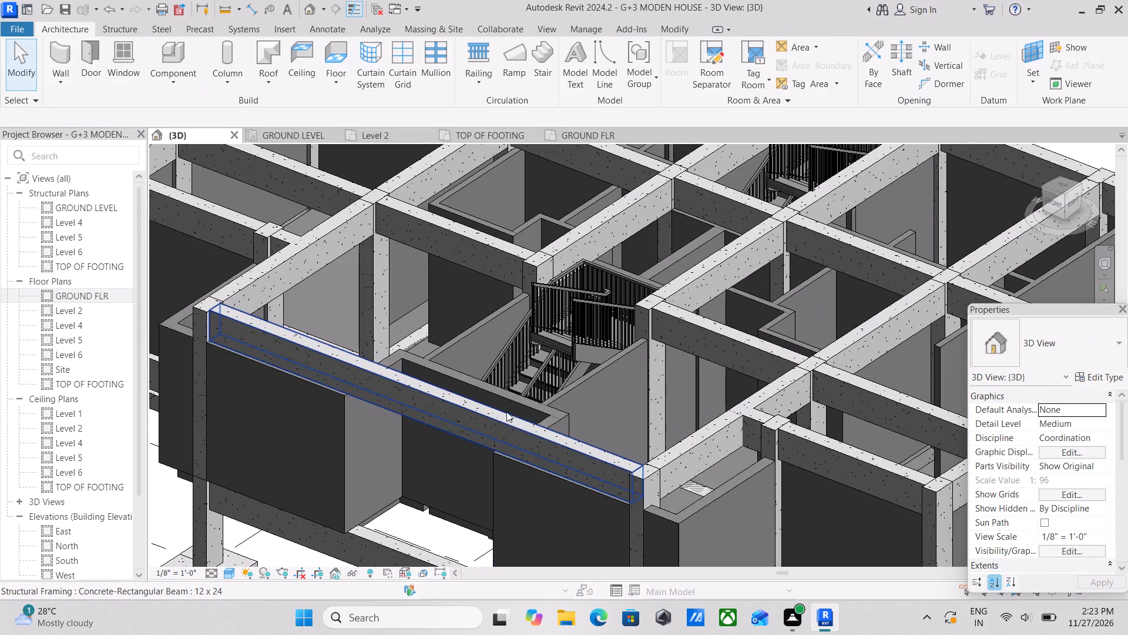
{"action": "middle_click_drag", "start_coordinate": [506, 412], "coordinate": [547, 427]}
{"action": "scroll", "coordinate": [481, 417], "scroll_direction": "down", "scroll_amount": 2}
{"action": "key", "text": "Escape"}
{"action": "middle_click_drag", "start_coordinate": [479, 417], "coordinate": [528, 479]}
{"action": "scroll", "coordinate": [482, 402], "scroll_direction": "down", "scroll_amount": 2}
{"action": "middle_click_drag", "start_coordinate": [482, 402], "coordinate": [482, 402]}
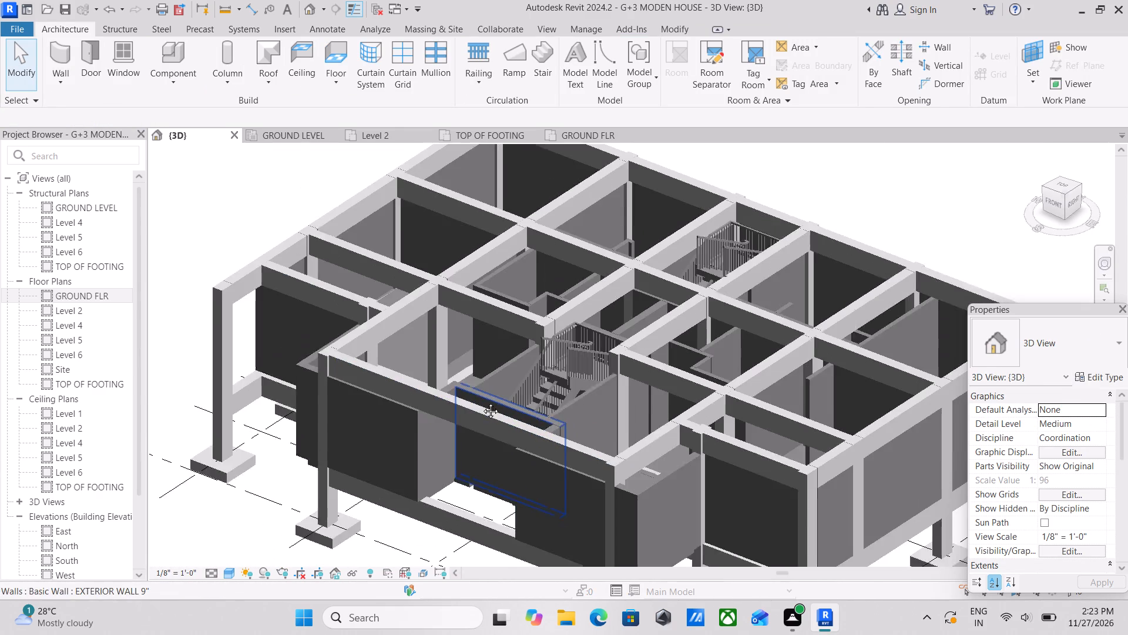
{"action": "middle_click_drag", "start_coordinate": [482, 402], "coordinate": [485, 434]}
{"action": "key", "text": "Escape"}
{"action": "middle_click_drag", "start_coordinate": [479, 419], "coordinate": [514, 453]}
{"action": "scroll", "coordinate": [558, 457], "scroll_direction": "down", "scroll_amount": 2}
{"action": "middle_click_drag", "start_coordinate": [558, 457], "coordinate": [475, 396]}
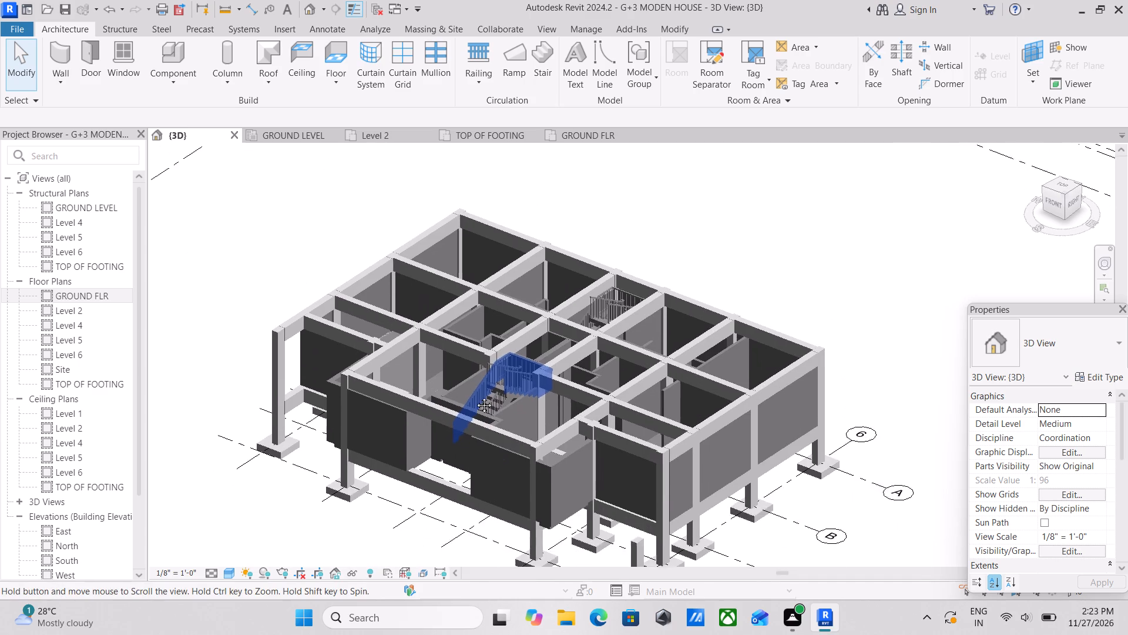
{"action": "scroll", "coordinate": [540, 423], "scroll_direction": "down", "scroll_amount": 1}
{"action": "middle_click_drag", "start_coordinate": [526, 426], "coordinate": [563, 449], "text": "shift"}
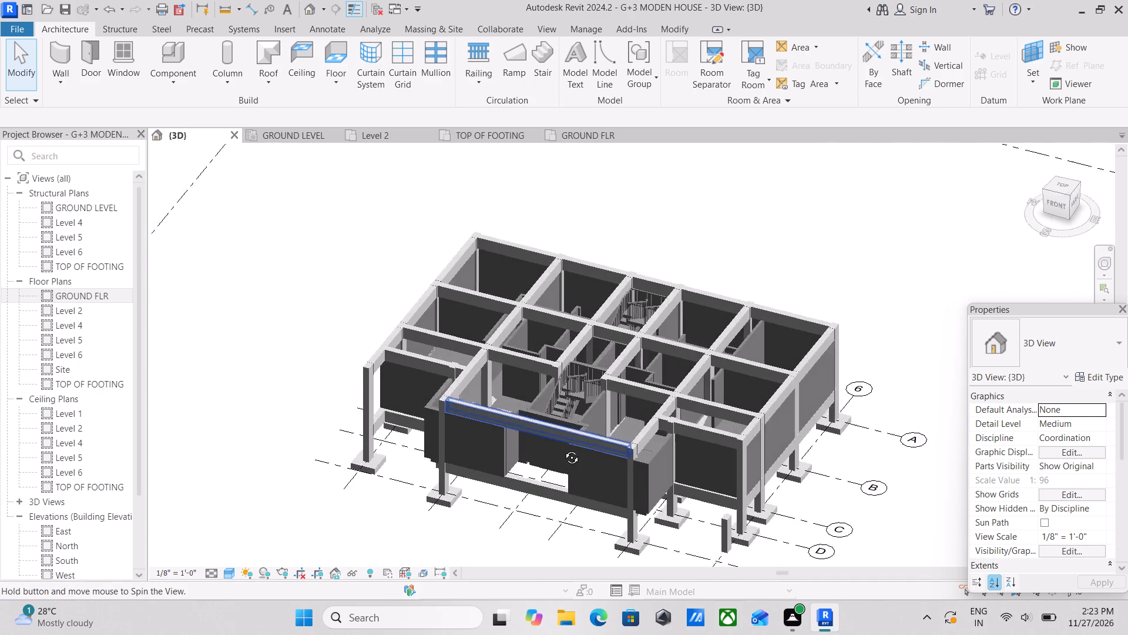
{"action": "middle_click_drag", "start_coordinate": [563, 449], "coordinate": [672, 534], "text": "shift"}
{"action": "middle_click_drag", "start_coordinate": [646, 487], "coordinate": [580, 520], "text": "shift"}
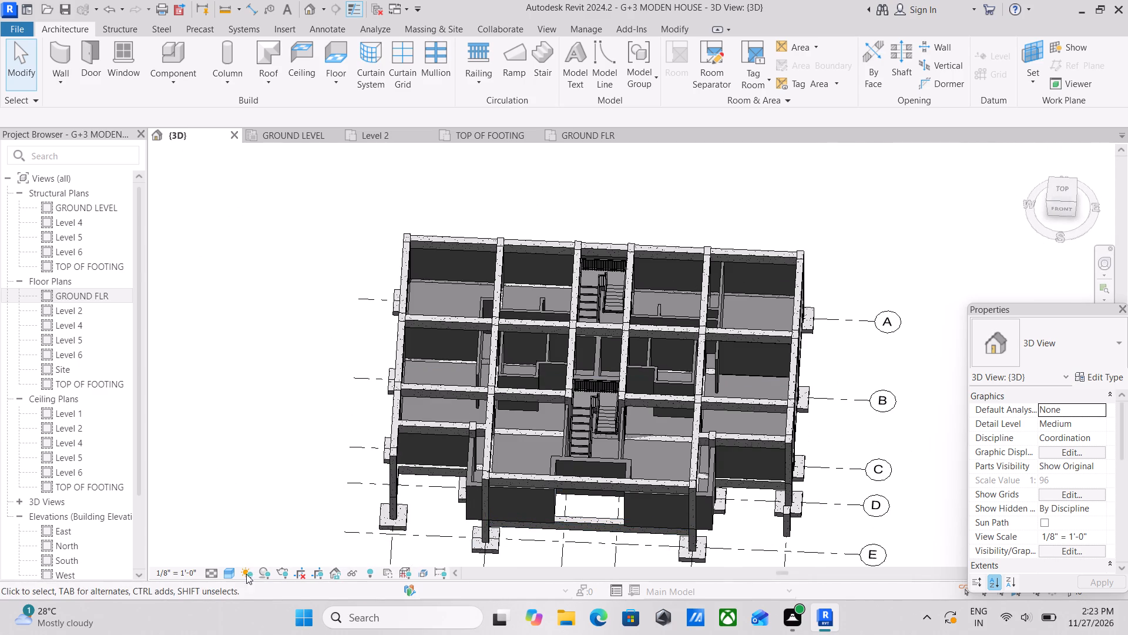
Switch the 3D view to the Realistic visual style.
{"action": "left_click", "coordinate": [226, 570]}
{"action": "left_click", "coordinate": [248, 550]}
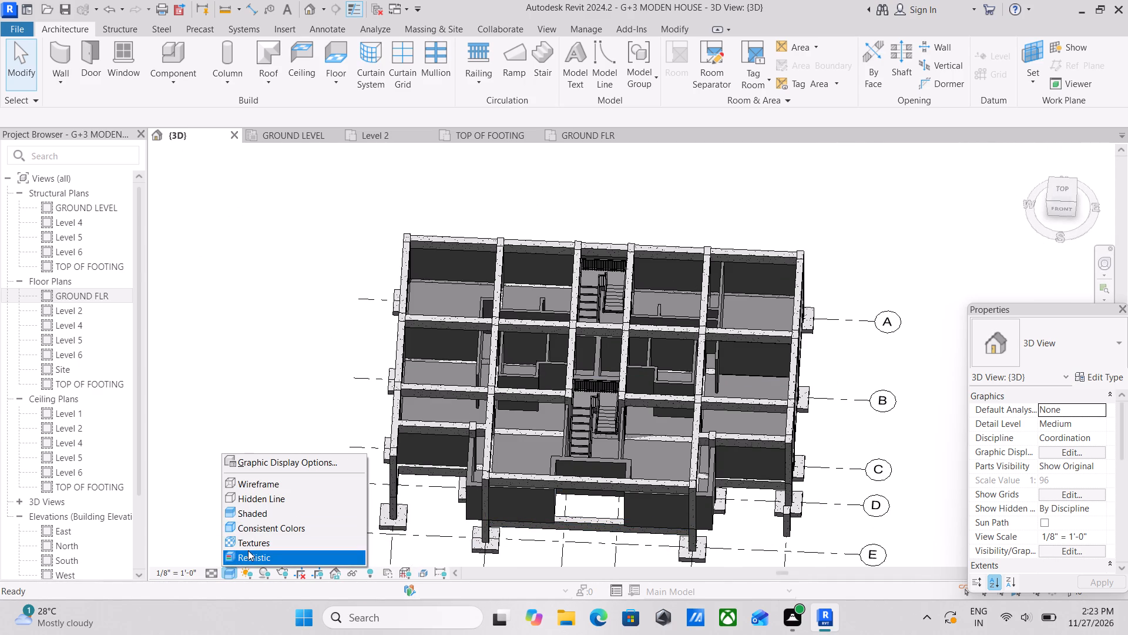
Examine the floor finishes from above in the realistic view, checking the bathrooms, surrounding rooms and stair areas.
{"action": "scroll", "coordinate": [632, 422], "scroll_direction": "up", "scroll_amount": 6}
{"action": "scroll", "coordinate": [615, 347], "scroll_direction": "up", "scroll_amount": 2}
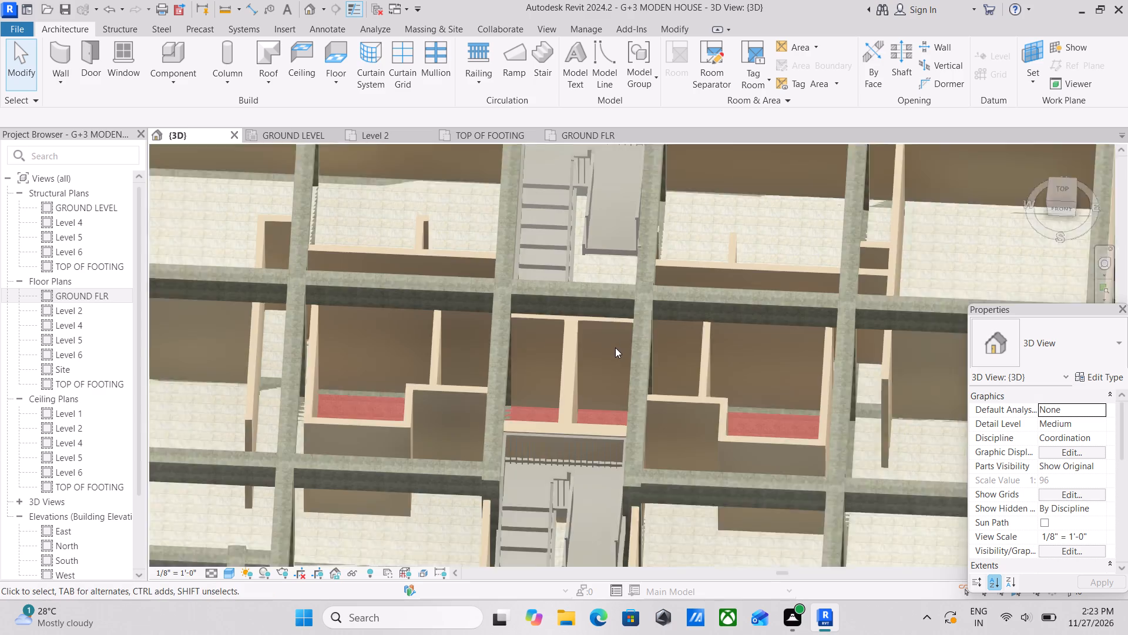
{"action": "scroll", "coordinate": [615, 347], "scroll_direction": "up", "scroll_amount": 2}
{"action": "middle_click_drag", "start_coordinate": [609, 349], "coordinate": [606, 496], "text": "shift"}
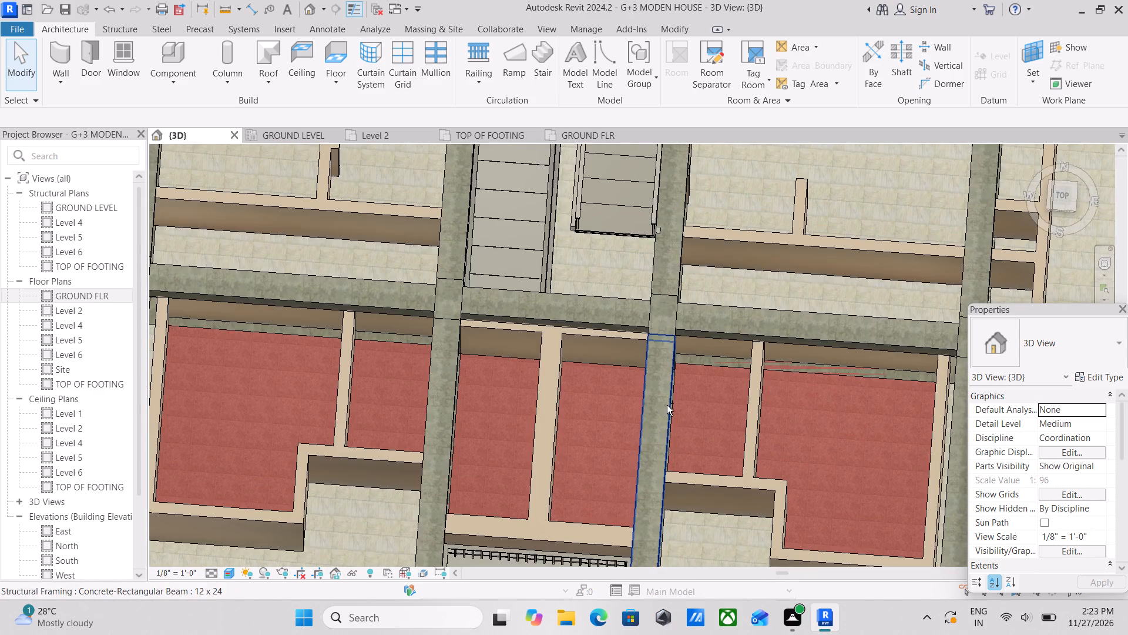
{"action": "middle_click_drag", "start_coordinate": [667, 405], "coordinate": [687, 329], "text": "shift"}
{"action": "scroll", "coordinate": [771, 394], "scroll_direction": "up", "scroll_amount": 6}
{"action": "middle_click_drag", "start_coordinate": [813, 389], "coordinate": [795, 383], "text": "shift"}
{"action": "scroll", "coordinate": [793, 390], "scroll_direction": "down", "scroll_amount": 4}
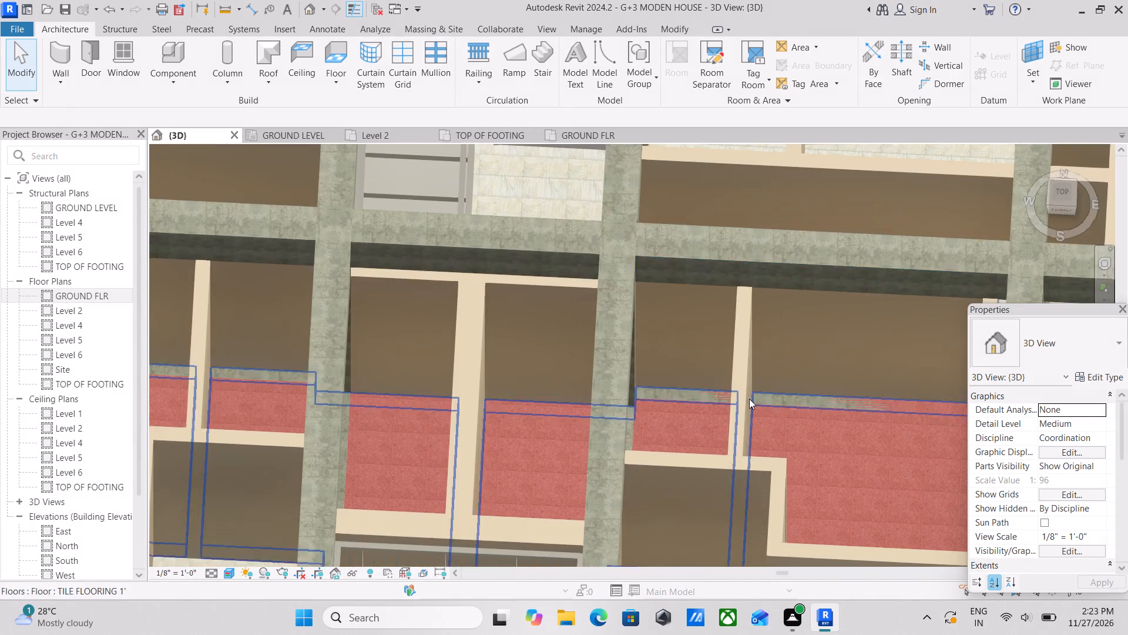
{"action": "scroll", "coordinate": [726, 399], "scroll_direction": "down", "scroll_amount": 3}
{"action": "scroll", "coordinate": [660, 393], "scroll_direction": "down", "scroll_amount": 1}
{"action": "middle_click_drag", "start_coordinate": [660, 393], "coordinate": [703, 377]}
{"action": "middle_click_drag", "start_coordinate": [703, 377], "coordinate": [717, 372], "text": "shift"}
{"action": "scroll", "coordinate": [717, 372], "scroll_direction": "up", "scroll_amount": 1}
{"action": "scroll", "coordinate": [717, 372], "scroll_direction": "down", "scroll_amount": 2}
{"action": "middle_click_drag", "start_coordinate": [717, 372], "coordinate": [731, 443]}
{"action": "middle_click_drag", "start_coordinate": [729, 439], "coordinate": [704, 439], "text": "shift"}
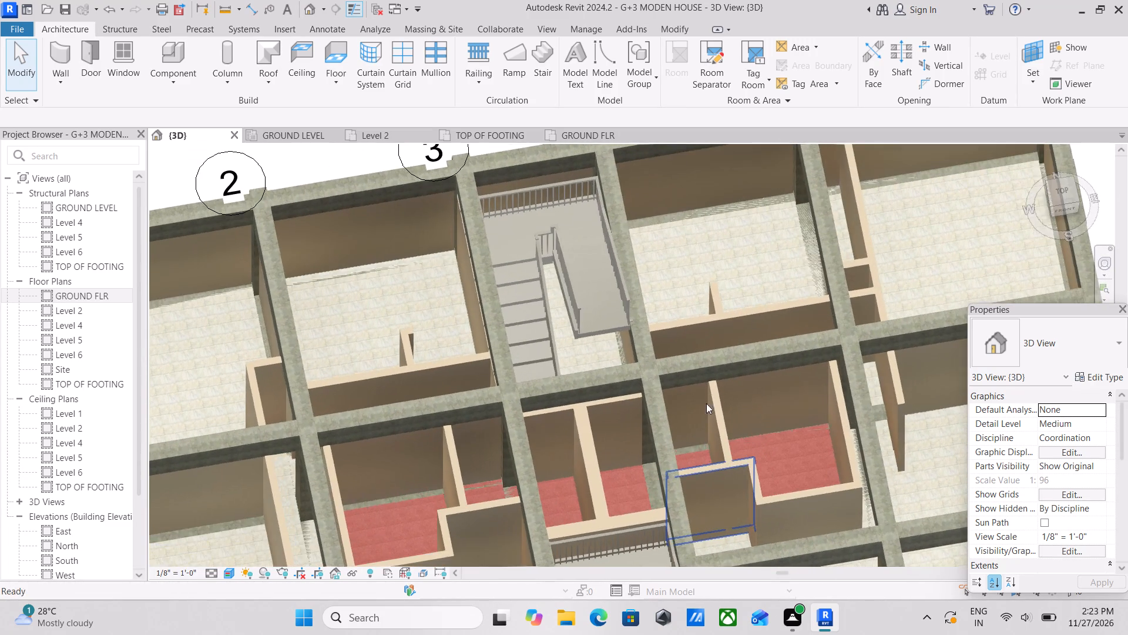
{"action": "middle_click_drag", "start_coordinate": [706, 357], "coordinate": [700, 413]}
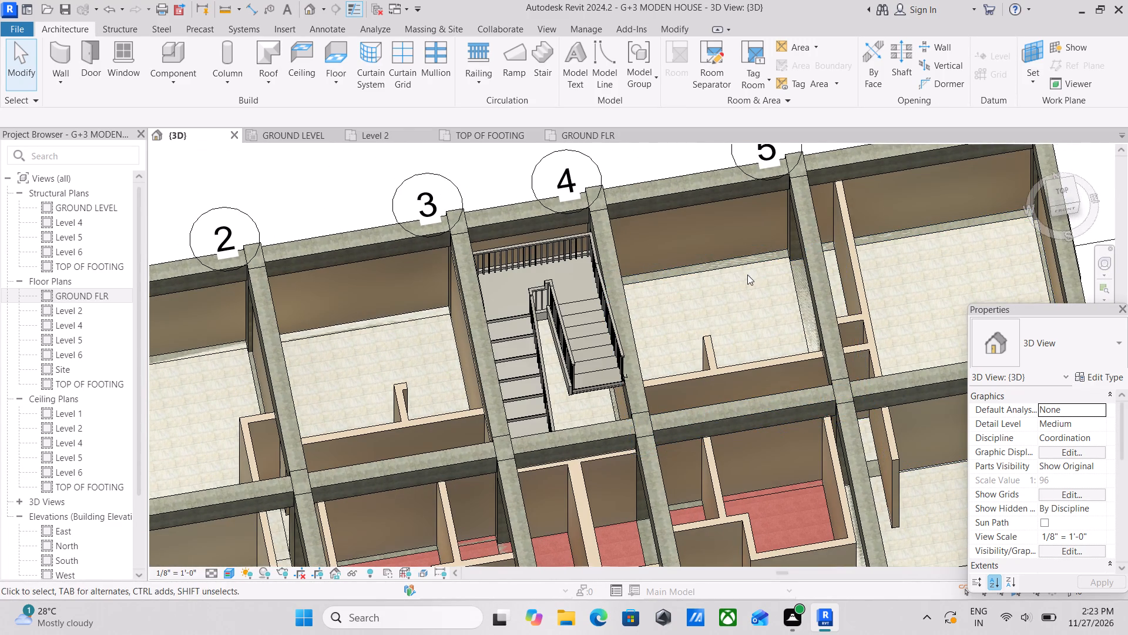
{"action": "scroll", "coordinate": [773, 287], "scroll_direction": "down", "scroll_amount": 3}
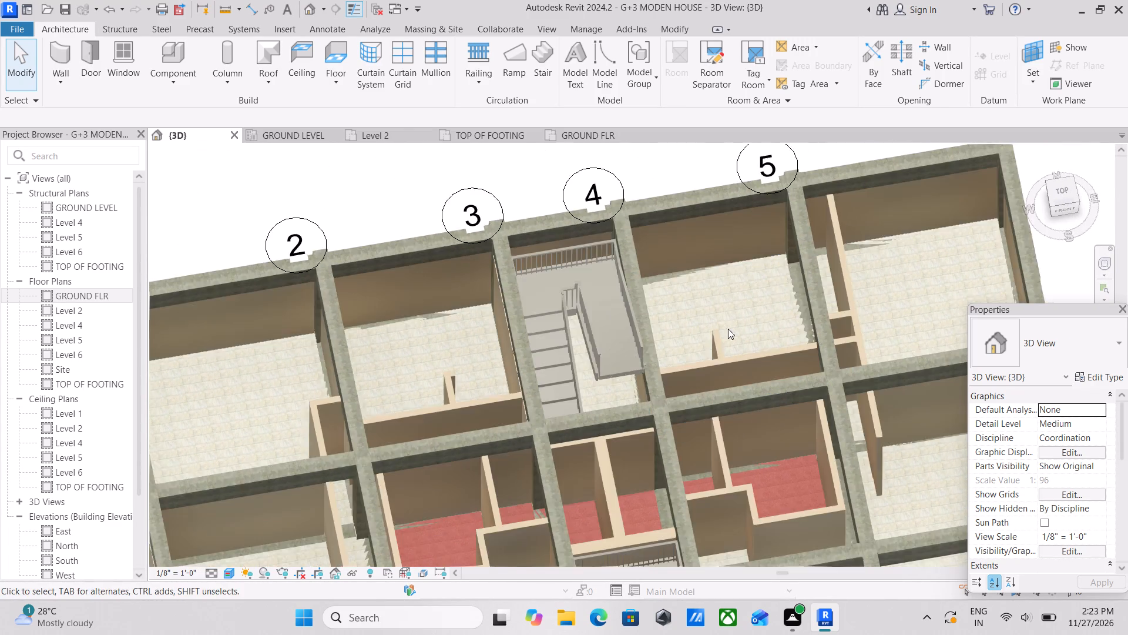
{"action": "scroll", "coordinate": [657, 355], "scroll_direction": "down", "scroll_amount": 1}
{"action": "middle_click_drag", "start_coordinate": [657, 356], "coordinate": [686, 302]}
{"action": "middle_click", "coordinate": [714, 363], "text": "shift"}
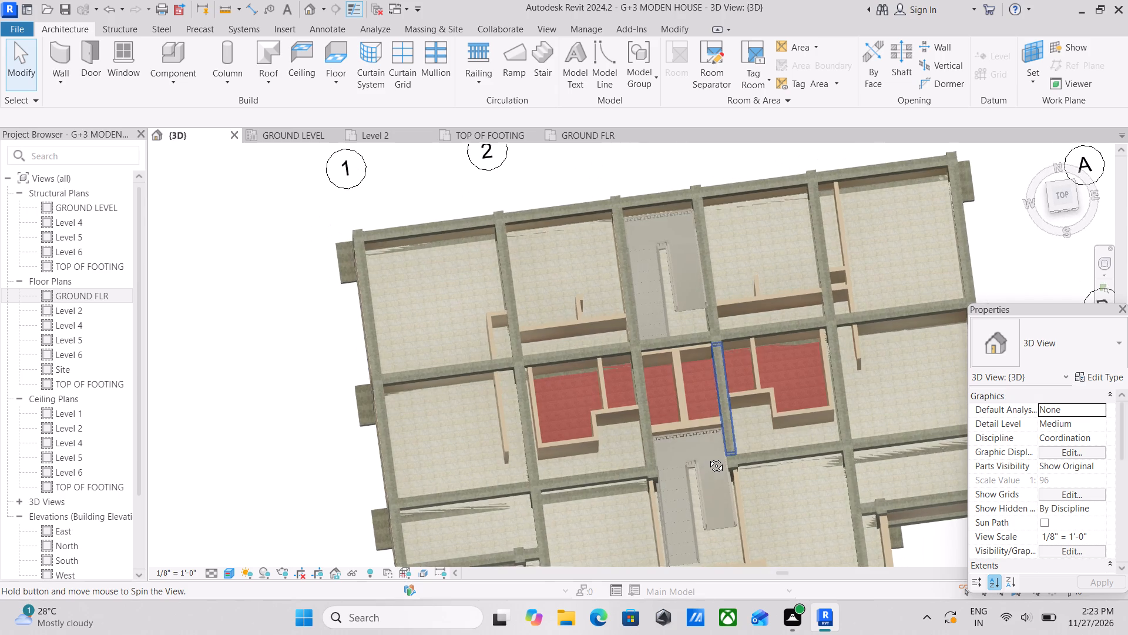
Inspect the rendered appearance of the beams, columns, stairs and exterior walls from lower angles around the front of the house.
{"action": "middle_click_drag", "start_coordinate": [710, 410], "coordinate": [725, 342], "text": "shift"}
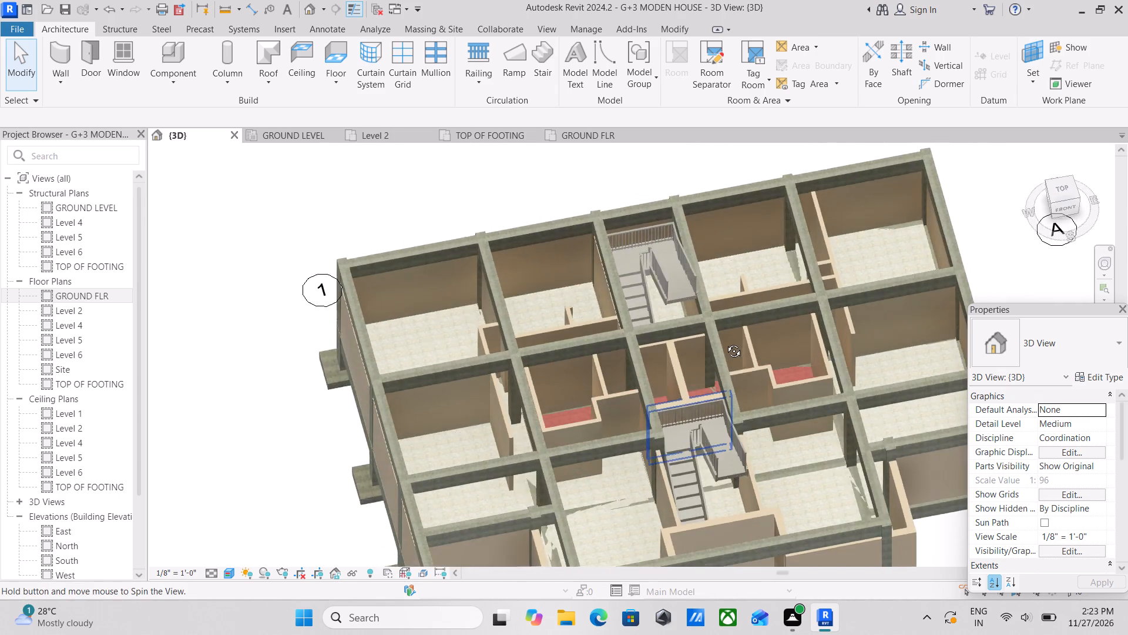
{"action": "middle_click_drag", "start_coordinate": [725, 342], "coordinate": [729, 337], "text": "shift"}
{"action": "scroll", "coordinate": [729, 337], "scroll_direction": "up", "scroll_amount": 4}
{"action": "middle_click_drag", "start_coordinate": [694, 407], "coordinate": [717, 337]}
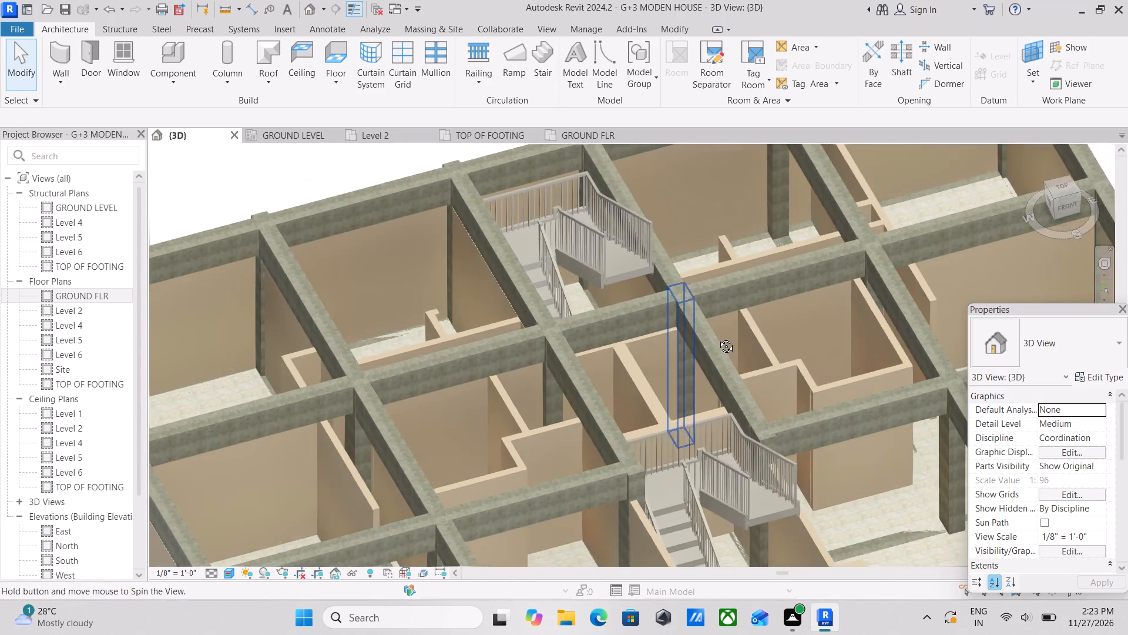
{"action": "middle_click_drag", "start_coordinate": [717, 337], "coordinate": [721, 332]}
{"action": "middle_click_drag", "start_coordinate": [720, 448], "coordinate": [713, 320]}
{"action": "middle_click_drag", "start_coordinate": [721, 409], "coordinate": [666, 399], "text": "shift"}
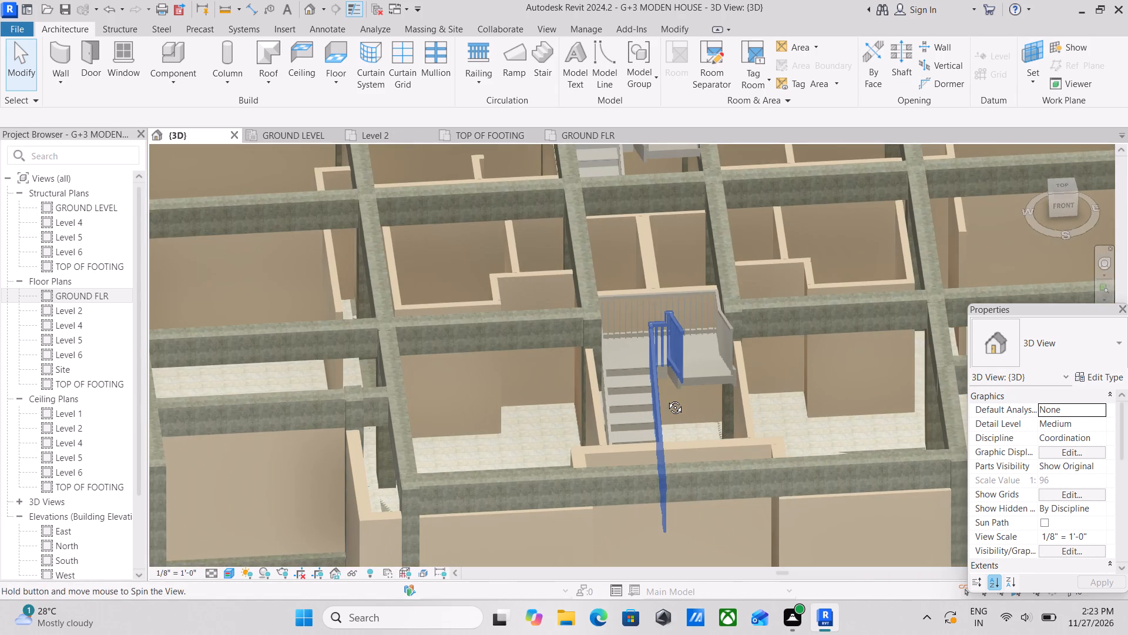
{"action": "middle_click_drag", "start_coordinate": [666, 399], "coordinate": [664, 406], "text": "shift"}
{"action": "middle_click_drag", "start_coordinate": [674, 420], "coordinate": [652, 376], "text": "shift"}
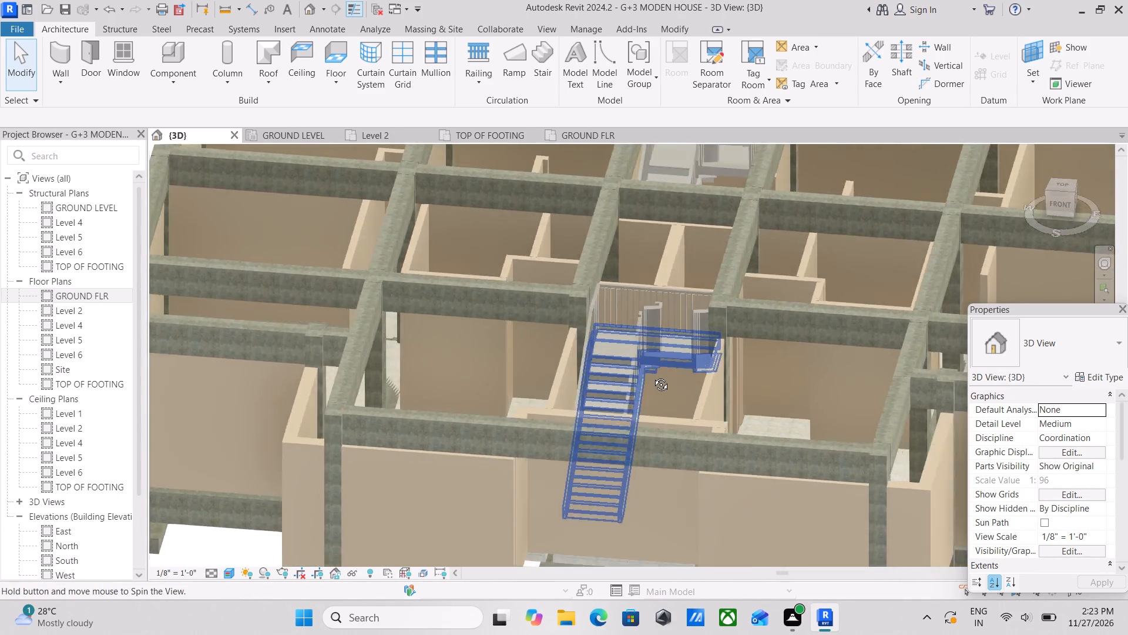
{"action": "middle_click_drag", "start_coordinate": [652, 376], "coordinate": [653, 360], "text": "shift"}
{"action": "middle_click_drag", "start_coordinate": [596, 415], "coordinate": [662, 390], "text": "shift"}
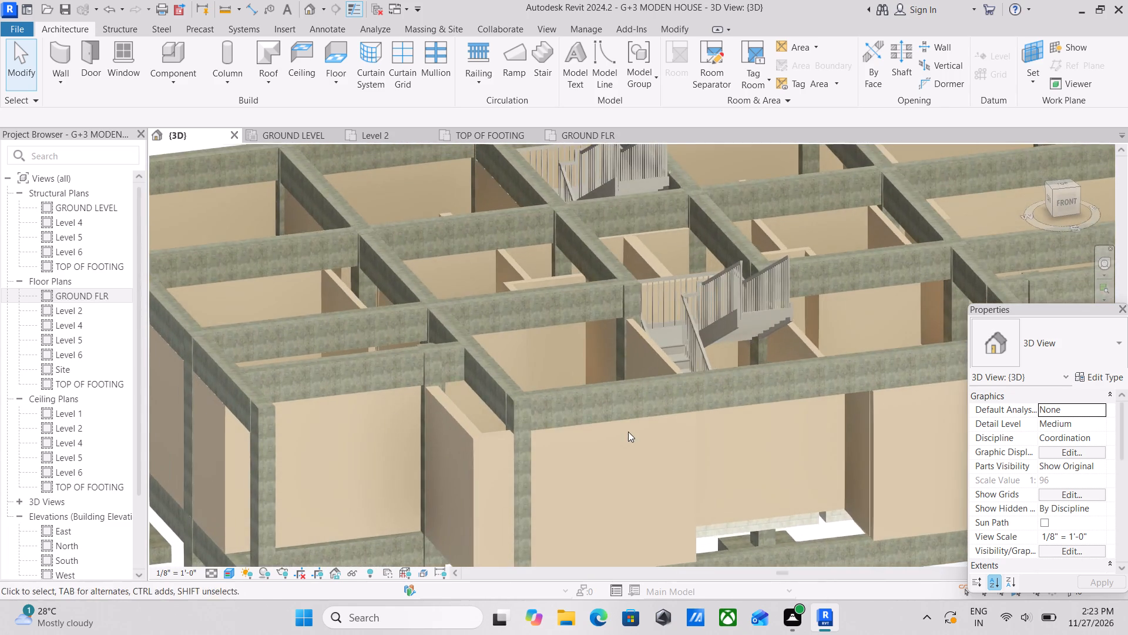
{"action": "middle_click_drag", "start_coordinate": [628, 432], "coordinate": [642, 398], "text": "shift"}
{"action": "middle_click_drag", "start_coordinate": [616, 426], "coordinate": [613, 436], "text": "shift"}
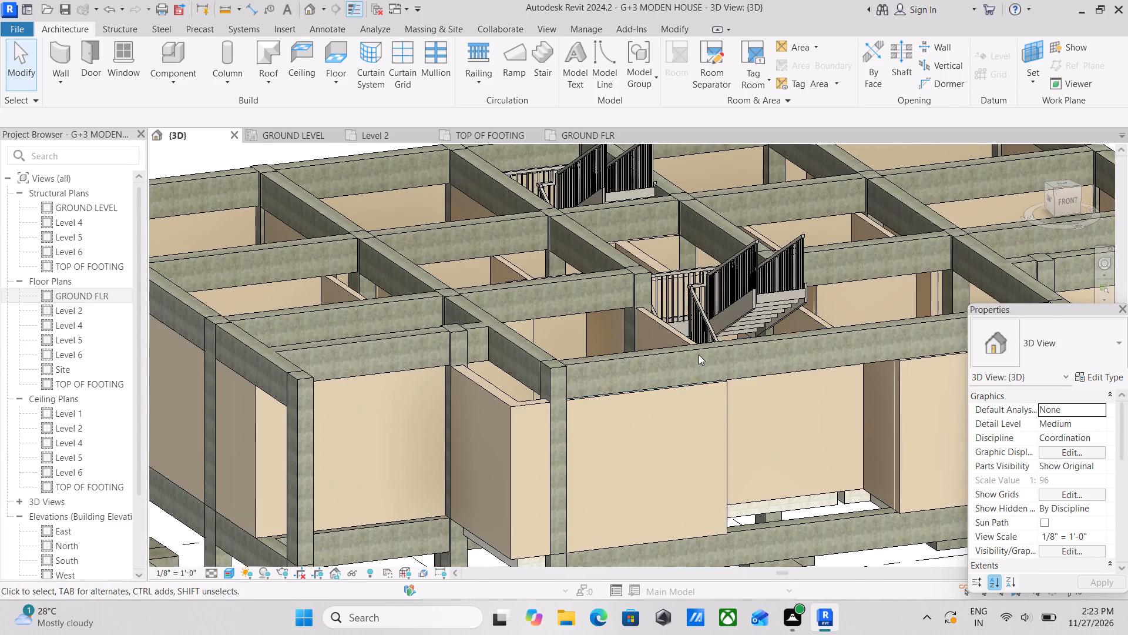
Check the material layers in the structure of the EXTERIOR WALL 9" type on a front wall.
{"action": "left_click", "coordinate": [726, 430]}
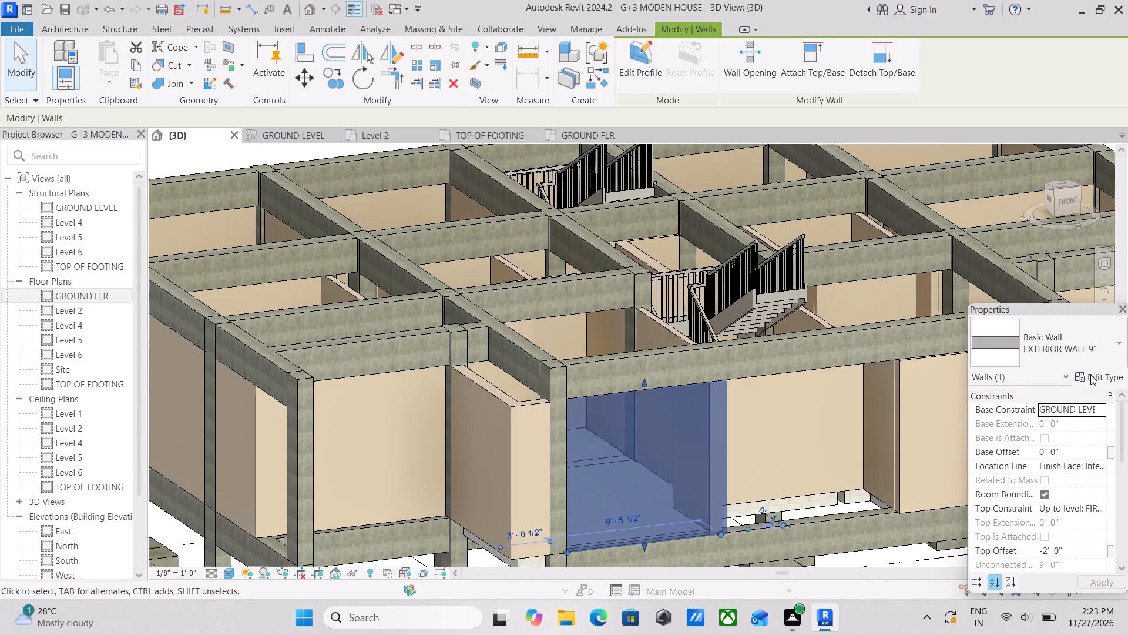
{"action": "left_click", "coordinate": [1089, 380]}
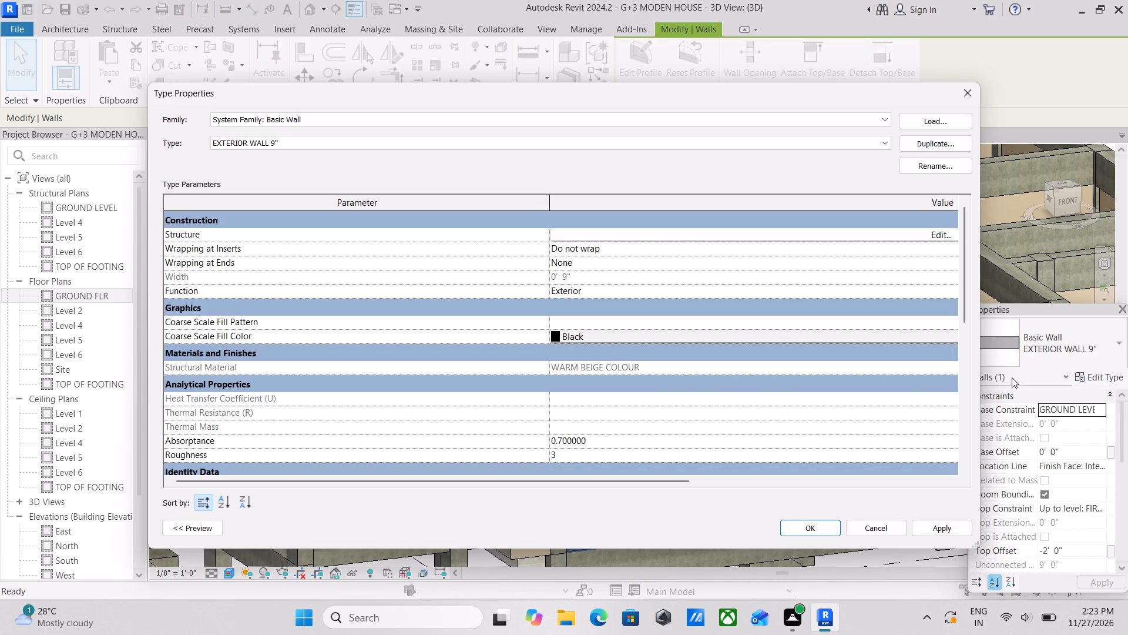
{"action": "left_click", "coordinate": [924, 234]}
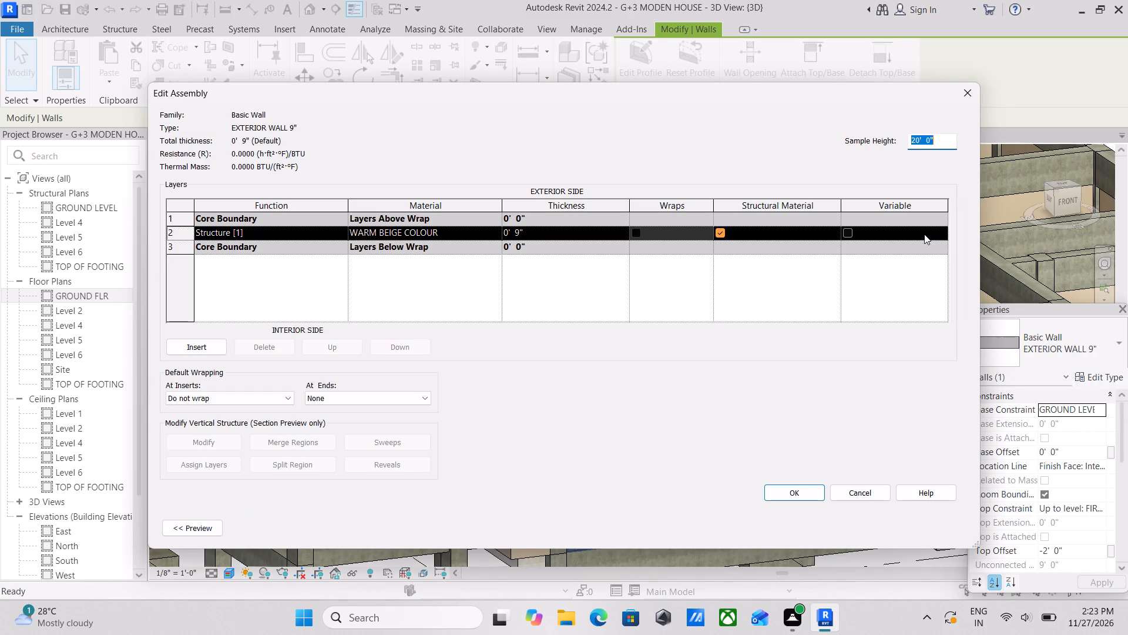
{"action": "left_click", "coordinate": [968, 92]}
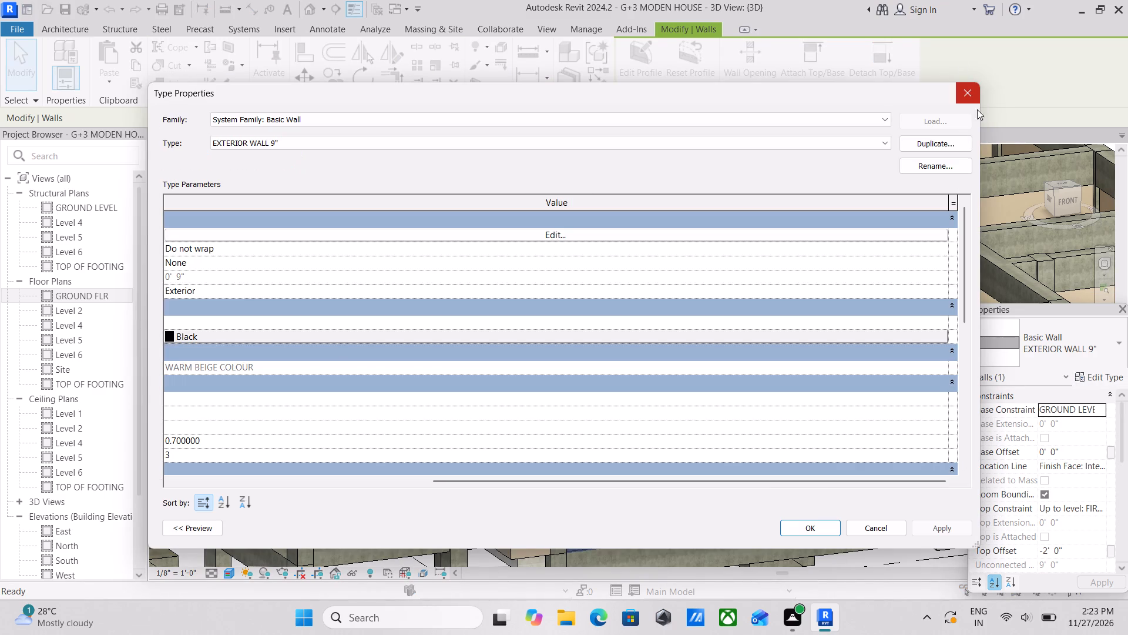
{"action": "left_click", "coordinate": [975, 89]}
{"action": "key", "text": "Escape"}
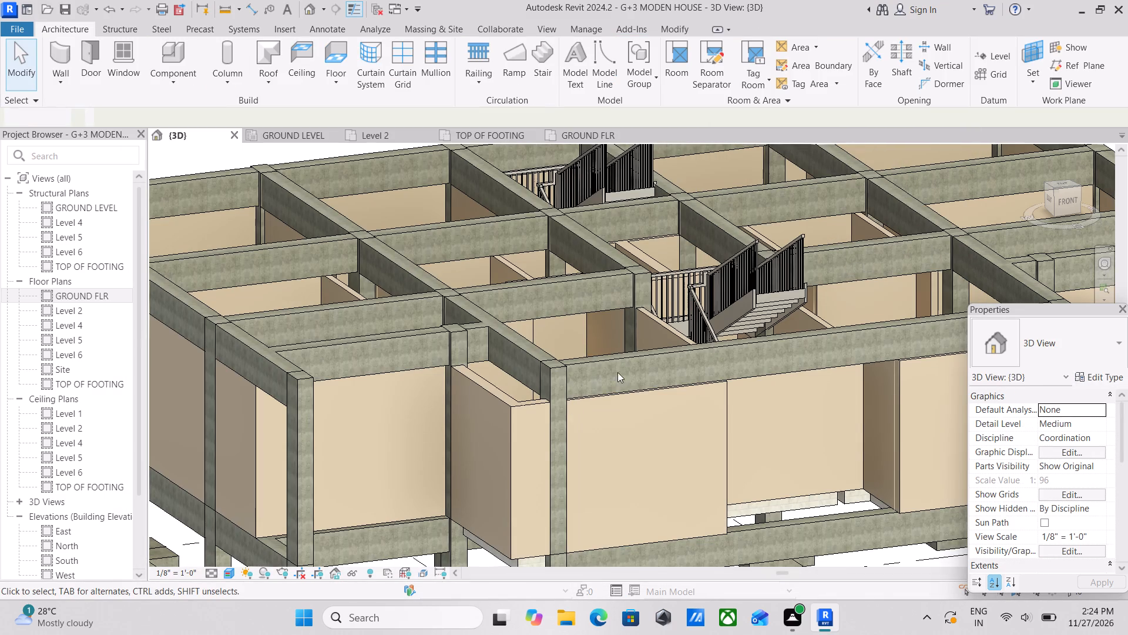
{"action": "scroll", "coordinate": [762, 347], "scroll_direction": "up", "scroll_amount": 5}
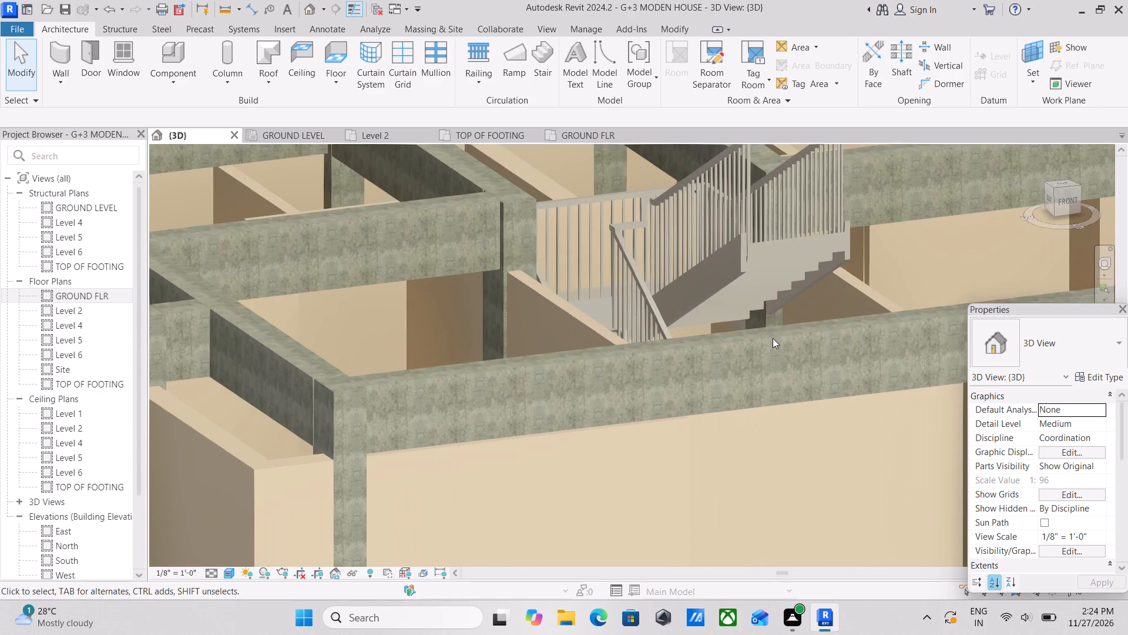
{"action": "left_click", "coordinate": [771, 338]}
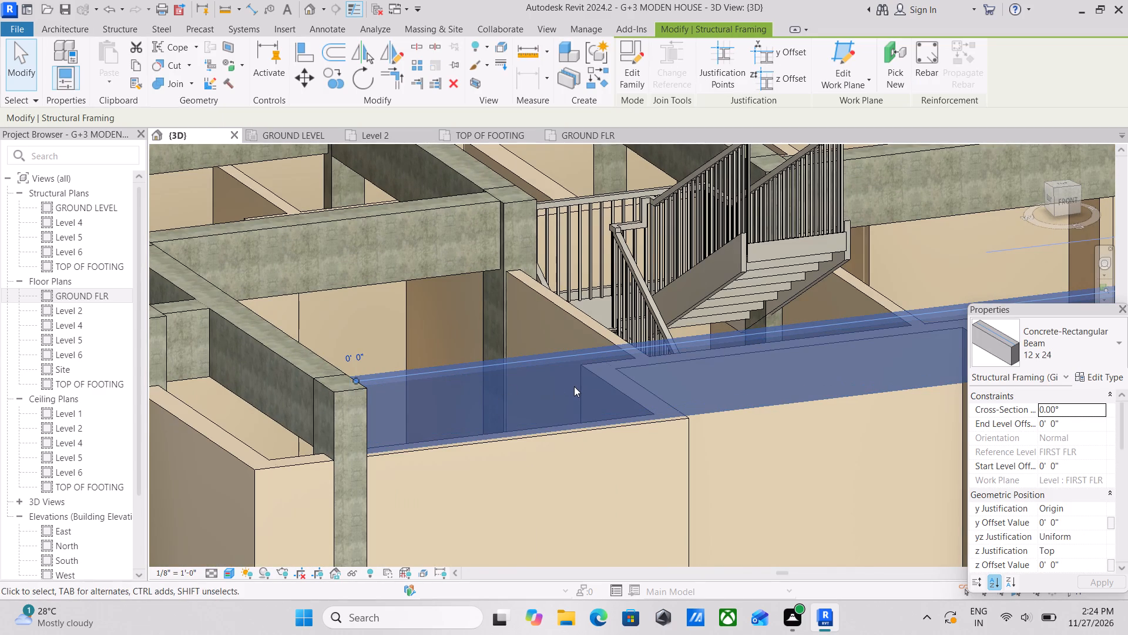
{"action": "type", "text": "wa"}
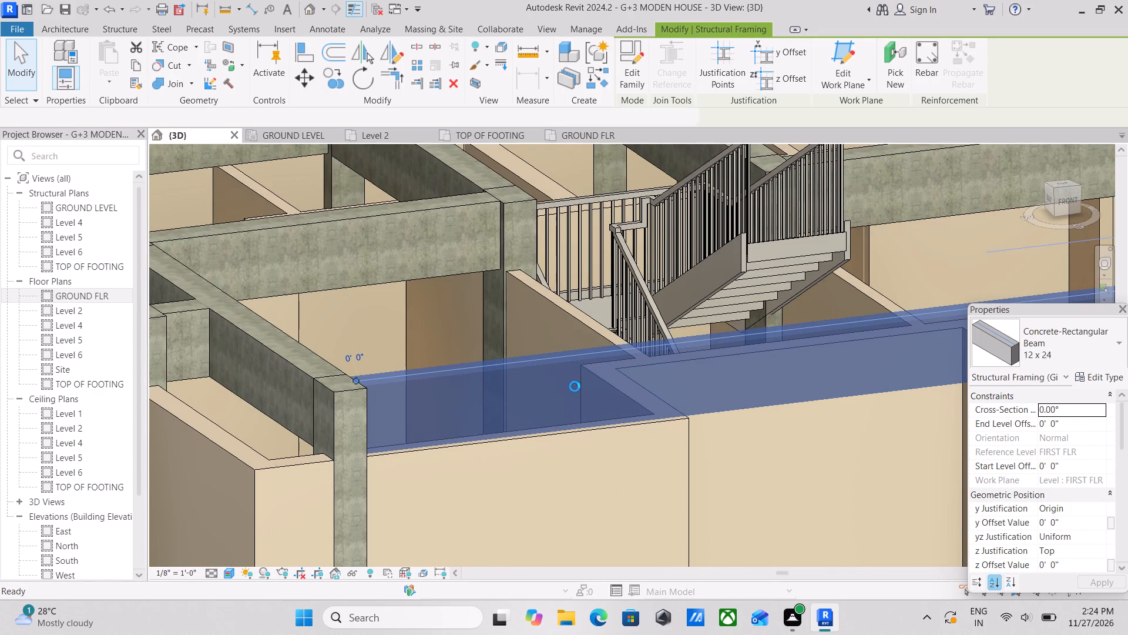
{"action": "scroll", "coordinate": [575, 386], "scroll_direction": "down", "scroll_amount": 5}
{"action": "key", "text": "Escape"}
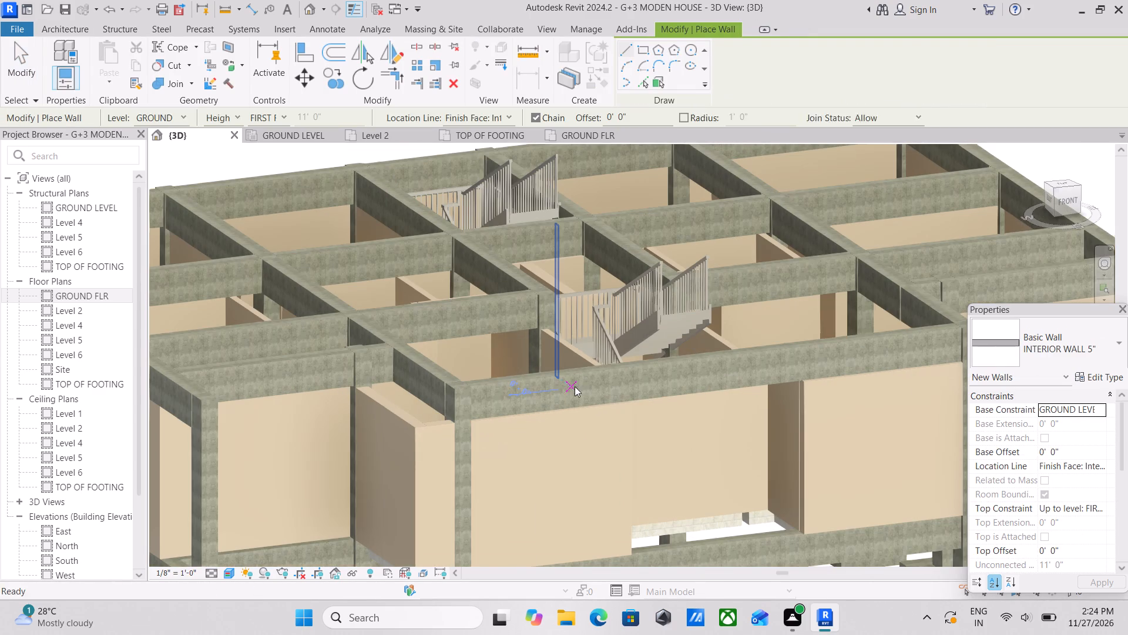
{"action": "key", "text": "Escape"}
Assign WARM BEIGE COLOUR as the structural material of all 12 x 24 concrete beams and all 1'6" X 1' columns, leaving out the footings.
{"action": "left_click", "coordinate": [728, 349]}
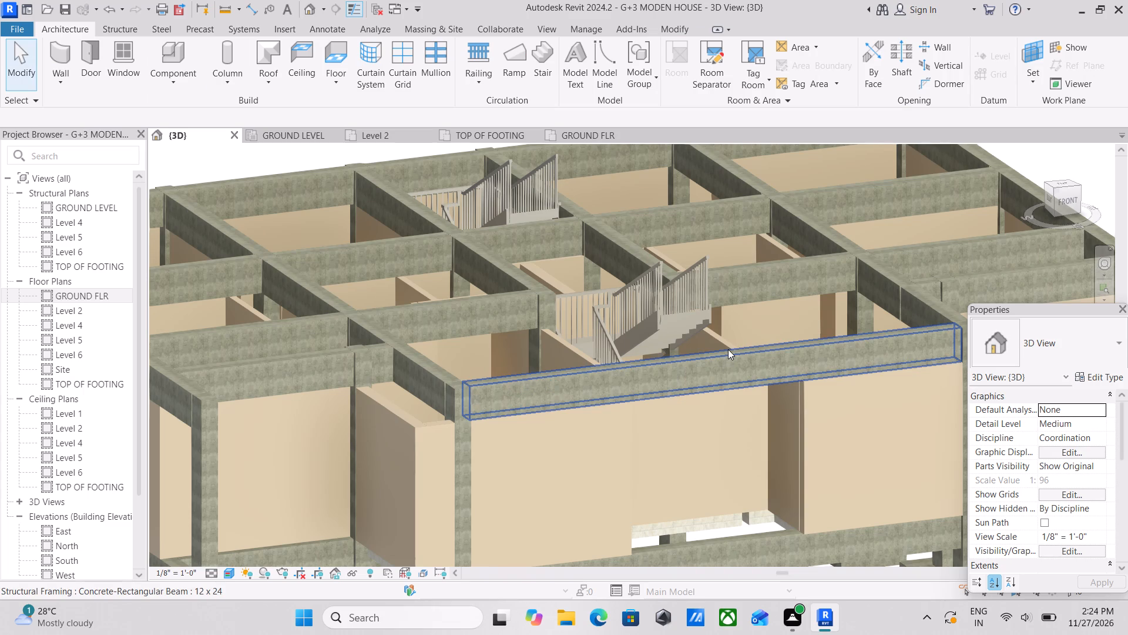
{"action": "type", "text": "sas"}
{"action": "scroll", "coordinate": [388, 371], "scroll_direction": "up", "scroll_amount": 3}
{"action": "middle_click_drag", "start_coordinate": [479, 422], "coordinate": [486, 372]}
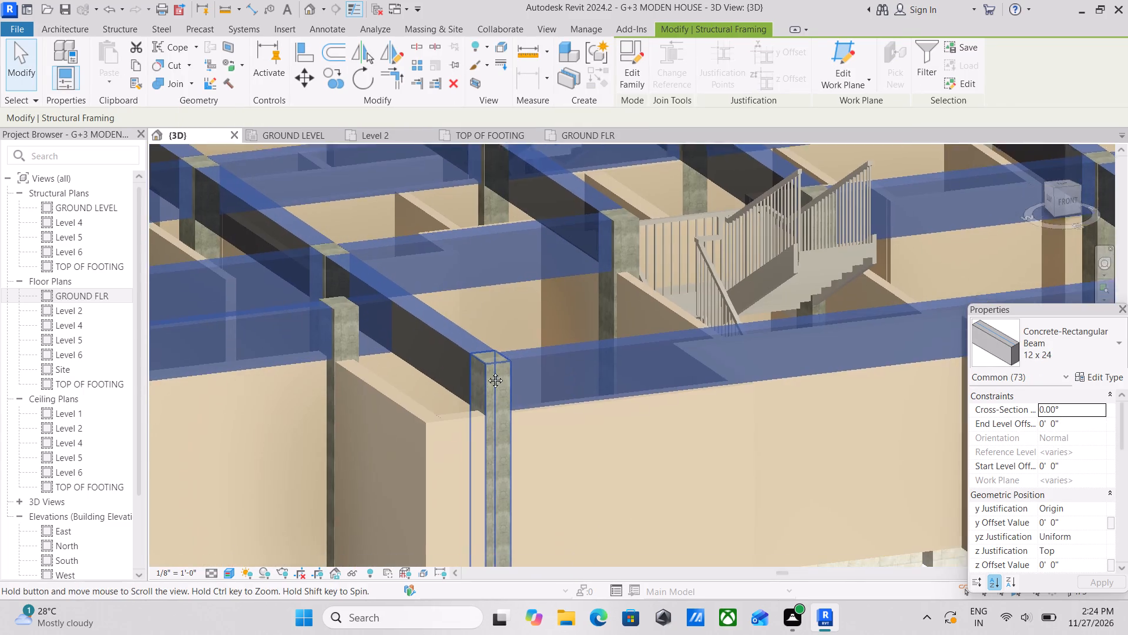
{"action": "middle_click_drag", "start_coordinate": [486, 372], "coordinate": [525, 295]}
{"action": "scroll", "coordinate": [499, 337], "scroll_direction": "down", "scroll_amount": 1}
{"action": "scroll", "coordinate": [540, 450], "scroll_direction": "down", "scroll_amount": 1}
{"action": "middle_click_drag", "start_coordinate": [540, 450], "coordinate": [556, 346]}
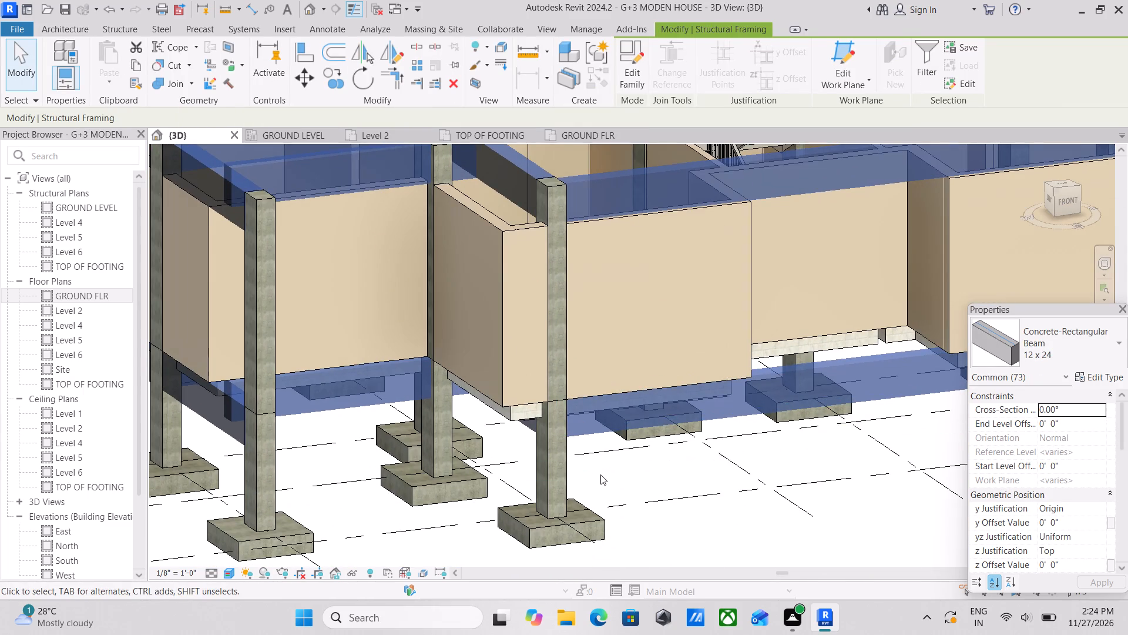
{"action": "left_click", "coordinate": [550, 464], "text": "ctrl"}
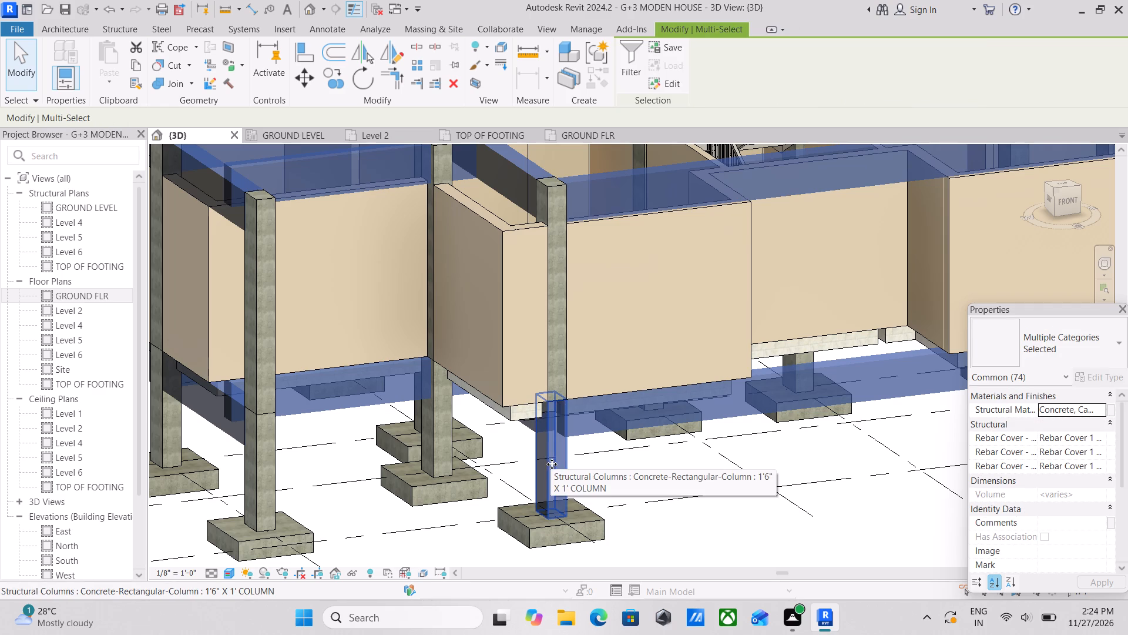
{"action": "key", "text": "s"}
{"action": "key", "text": "a"}
{"action": "scroll", "coordinate": [557, 463], "scroll_direction": "down", "scroll_amount": 1}
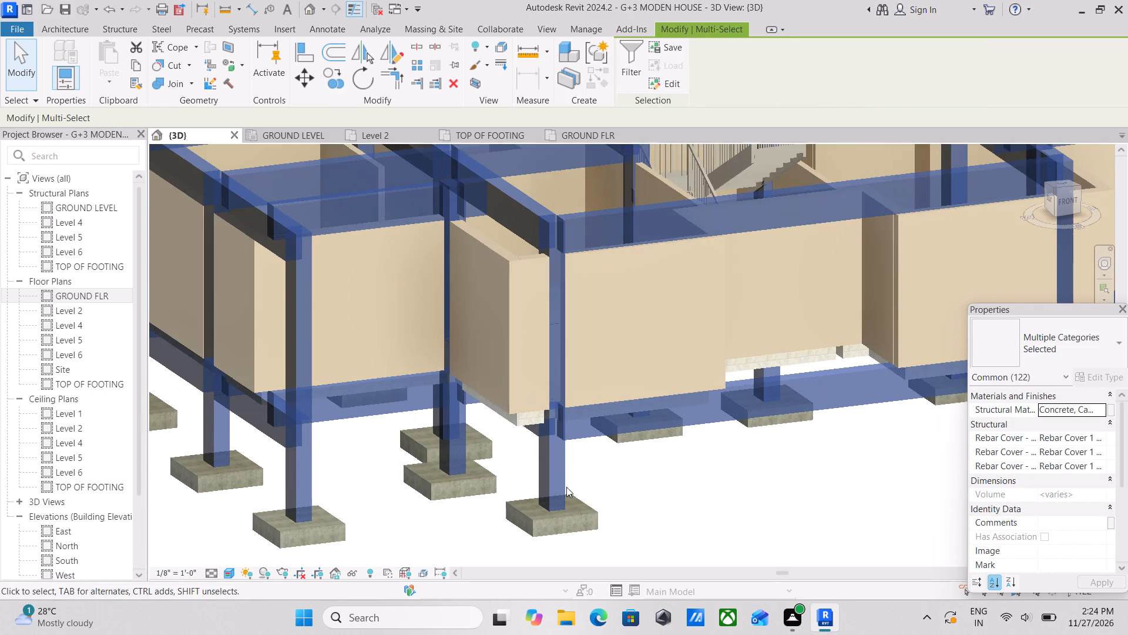
{"action": "scroll", "coordinate": [577, 549], "scroll_direction": "up", "scroll_amount": 5}
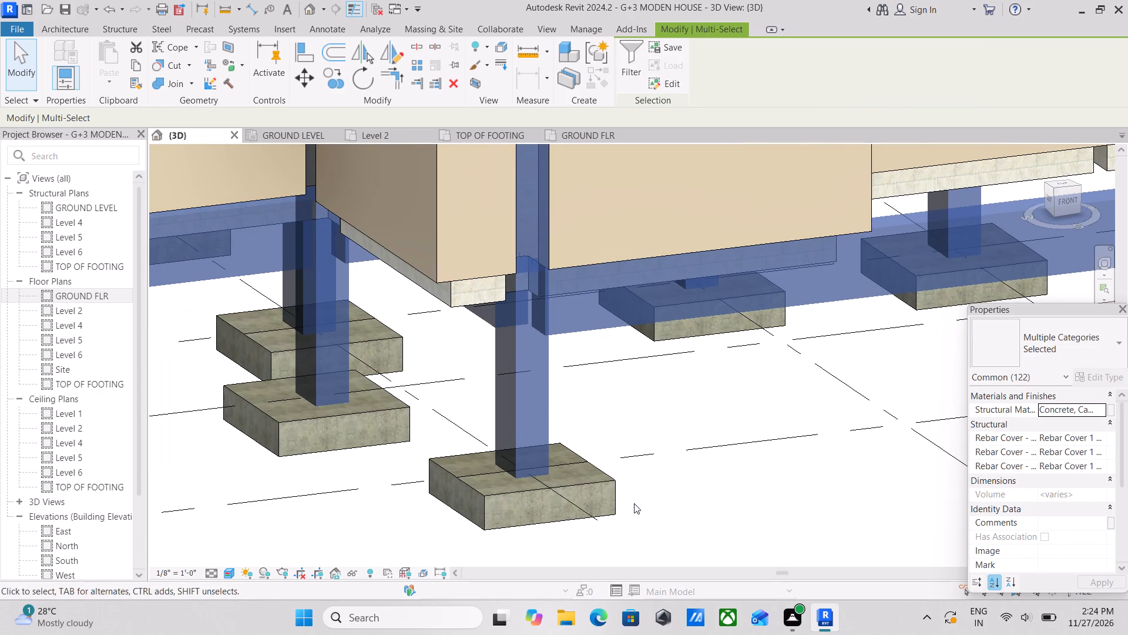
{"action": "left_click", "coordinate": [616, 485], "text": "ctrl"}
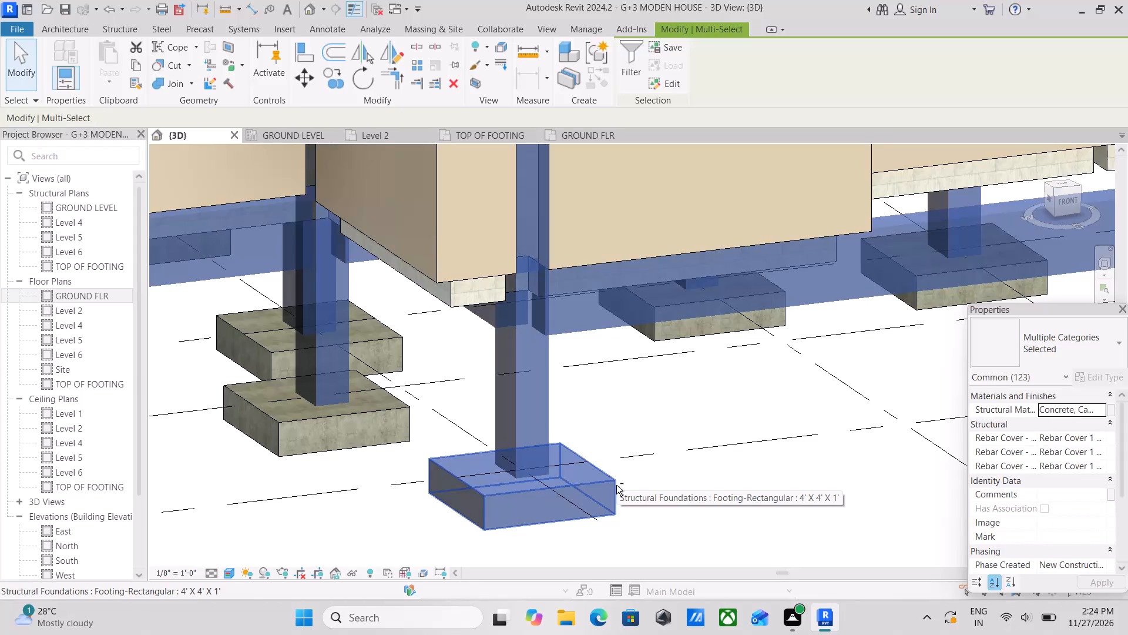
{"action": "left_click", "coordinate": [609, 480], "text": "shift"}
{"action": "scroll", "coordinate": [616, 484], "scroll_direction": "down", "scroll_amount": 2}
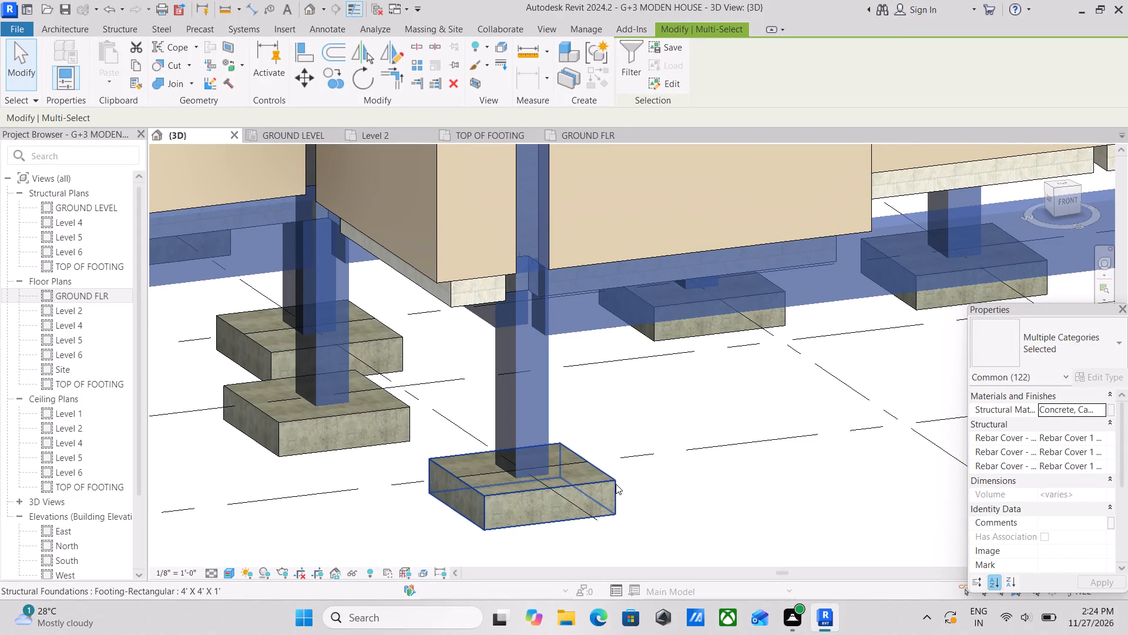
{"action": "scroll", "coordinate": [630, 482], "scroll_direction": "down", "scroll_amount": 1}
{"action": "middle_click_drag", "start_coordinate": [630, 482], "coordinate": [621, 516]}
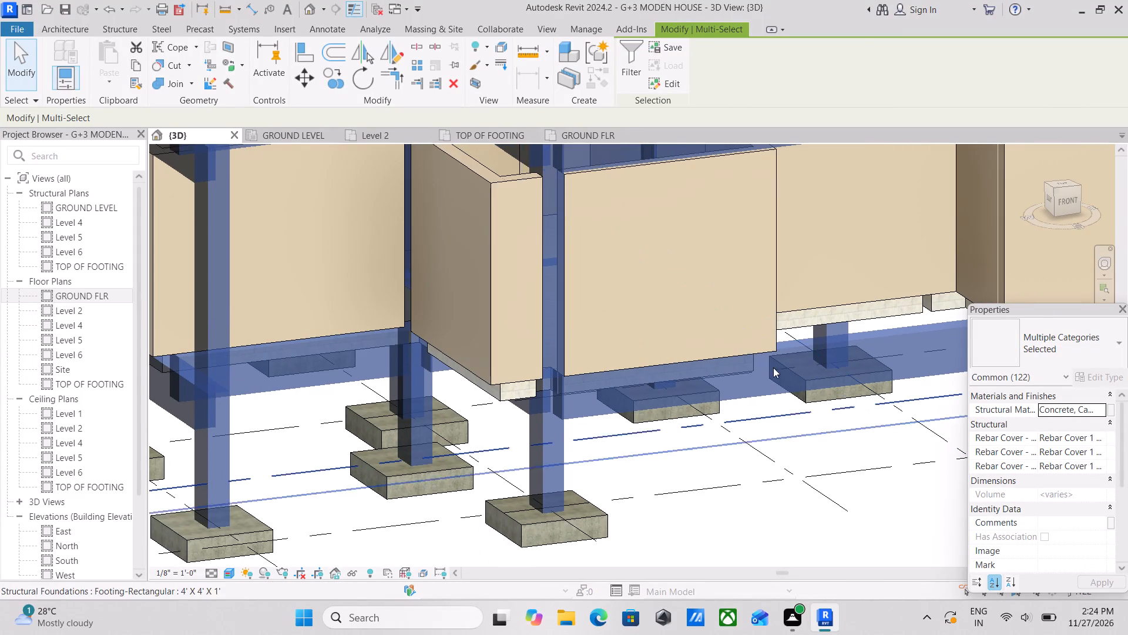
{"action": "left_click", "coordinate": [1102, 416]}
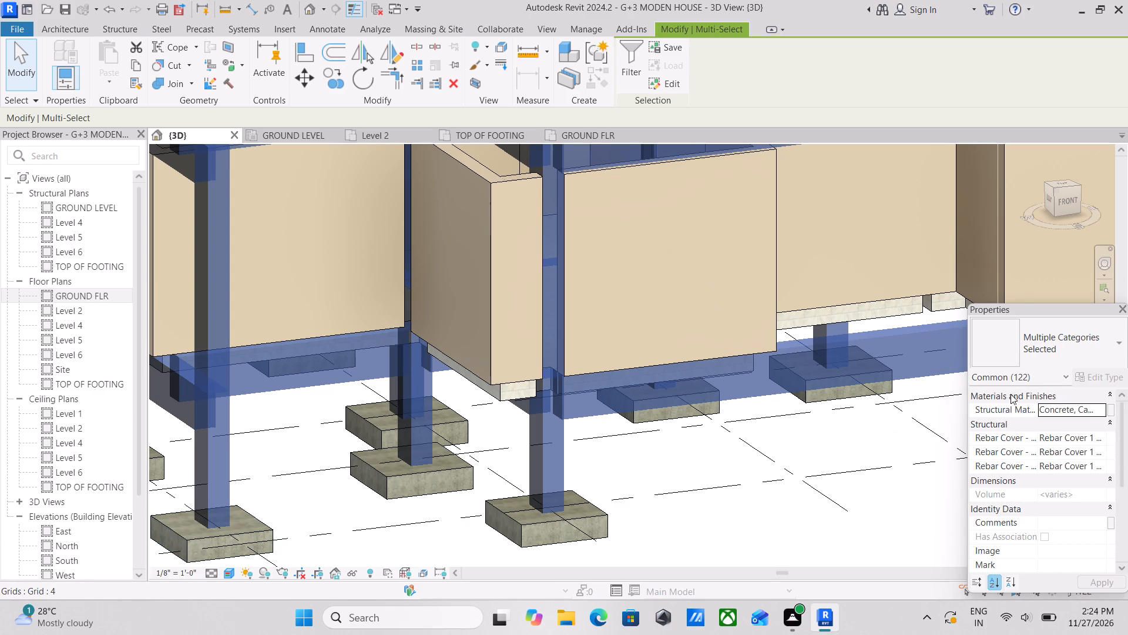
{"action": "left_click", "coordinate": [1097, 410]}
{"action": "left_click", "coordinate": [1101, 409]}
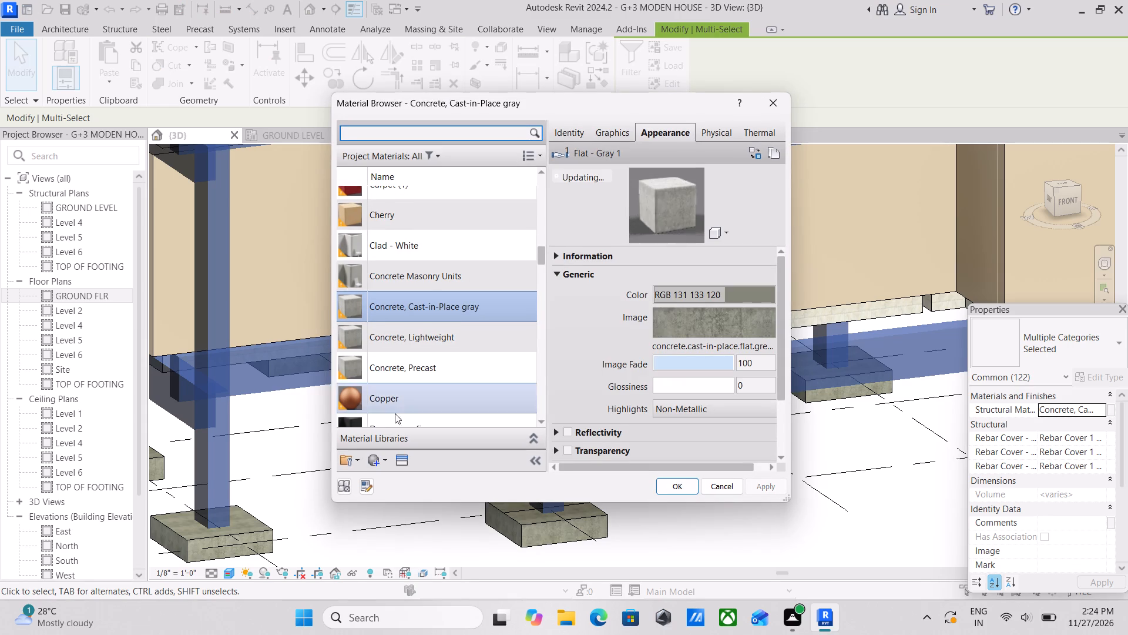
{"action": "left_click", "coordinate": [369, 459]}
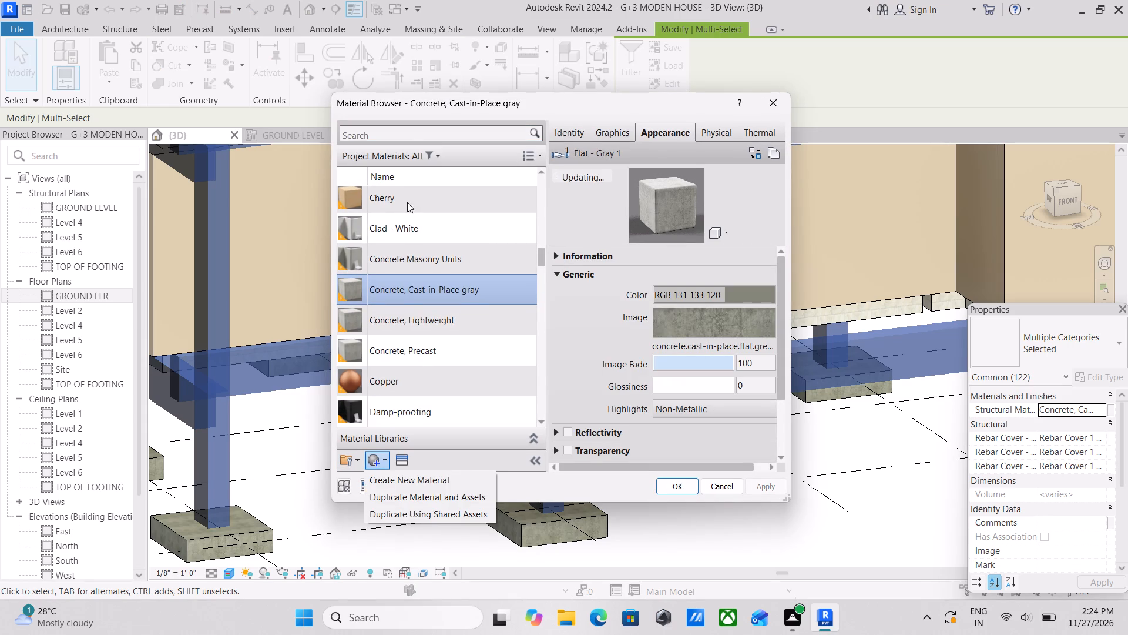
{"action": "left_click", "coordinate": [408, 135]}
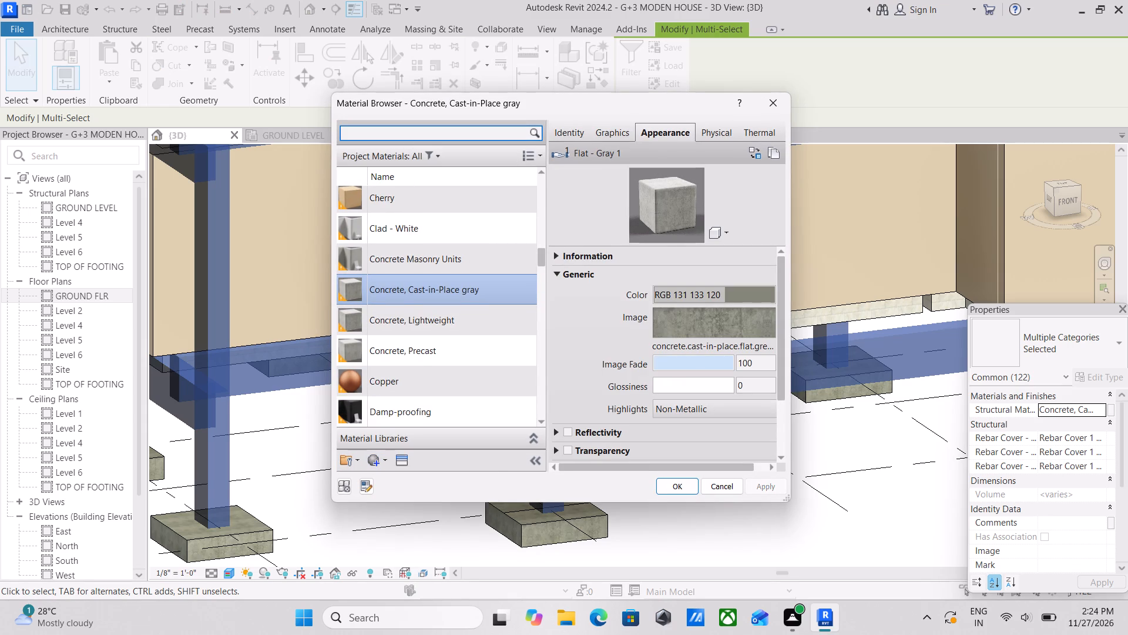
{"action": "type", "text": "warm"}
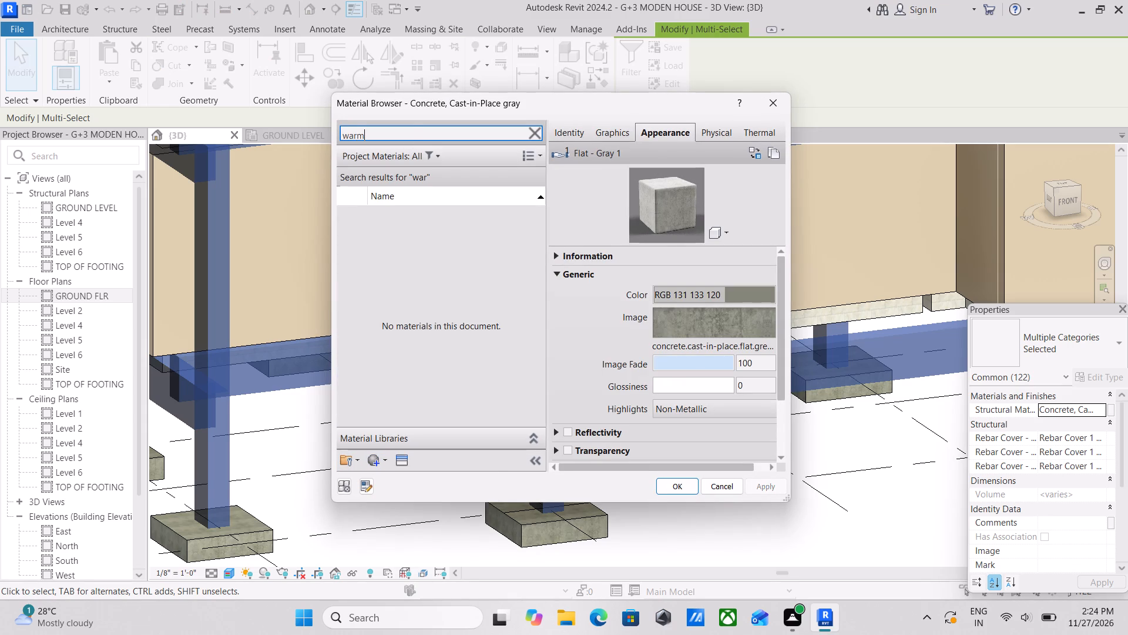
{"action": "key", "text": "space"}
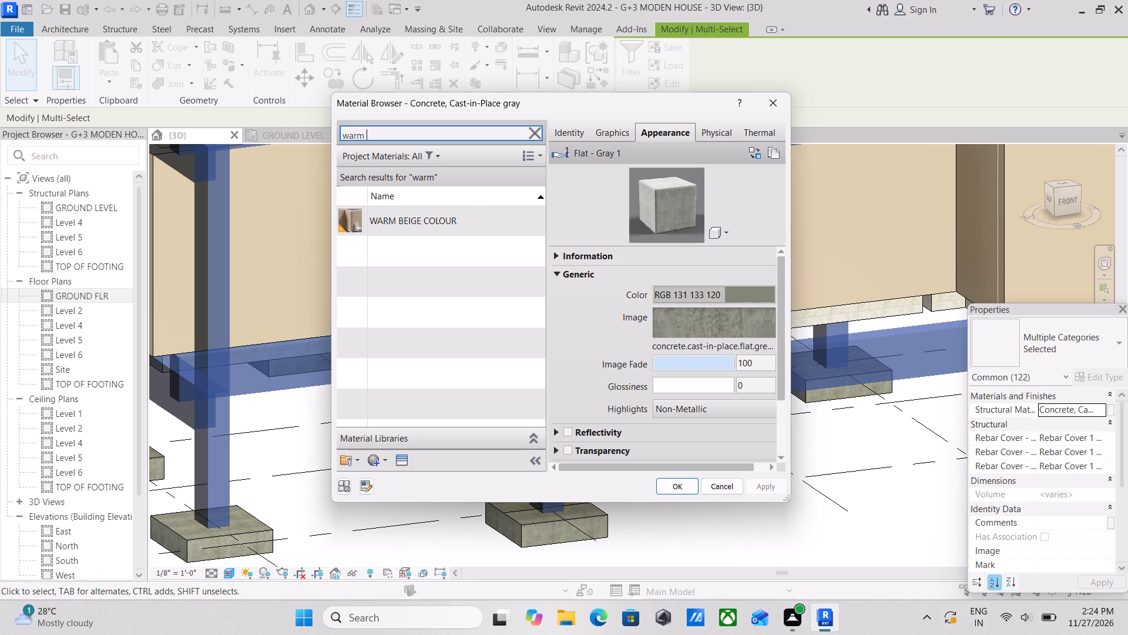
{"action": "type", "text": "beig"}
{"action": "left_click", "coordinate": [424, 225]}
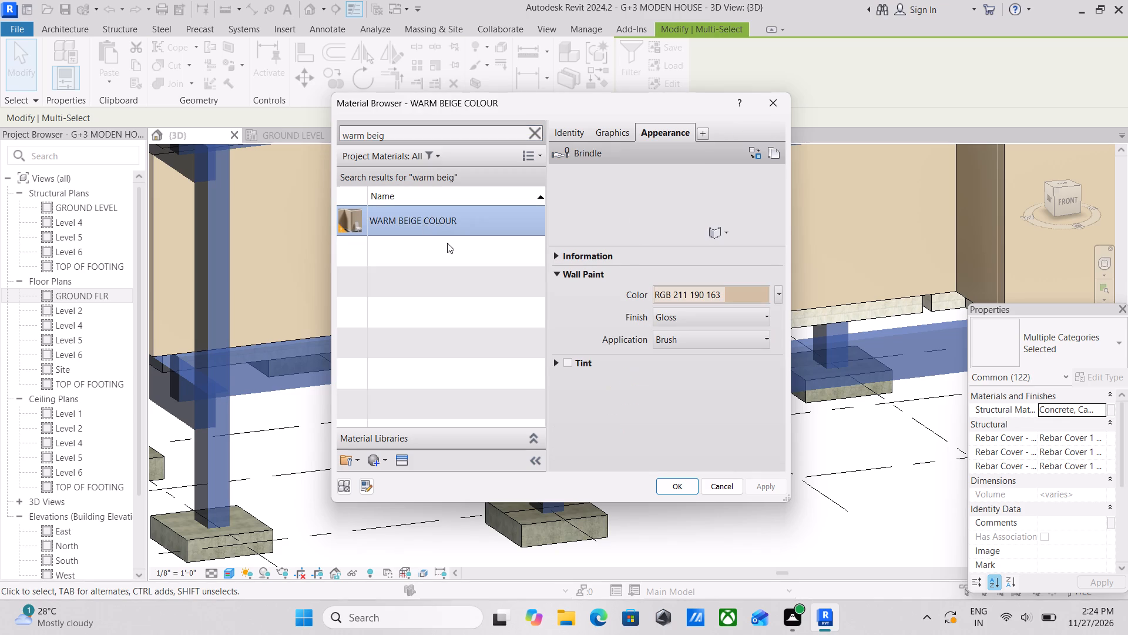
Set the WARM BEIGE COLOUR material's wall paint finish to Flat/Matte and apply it.
{"action": "left_click", "coordinate": [741, 317]}
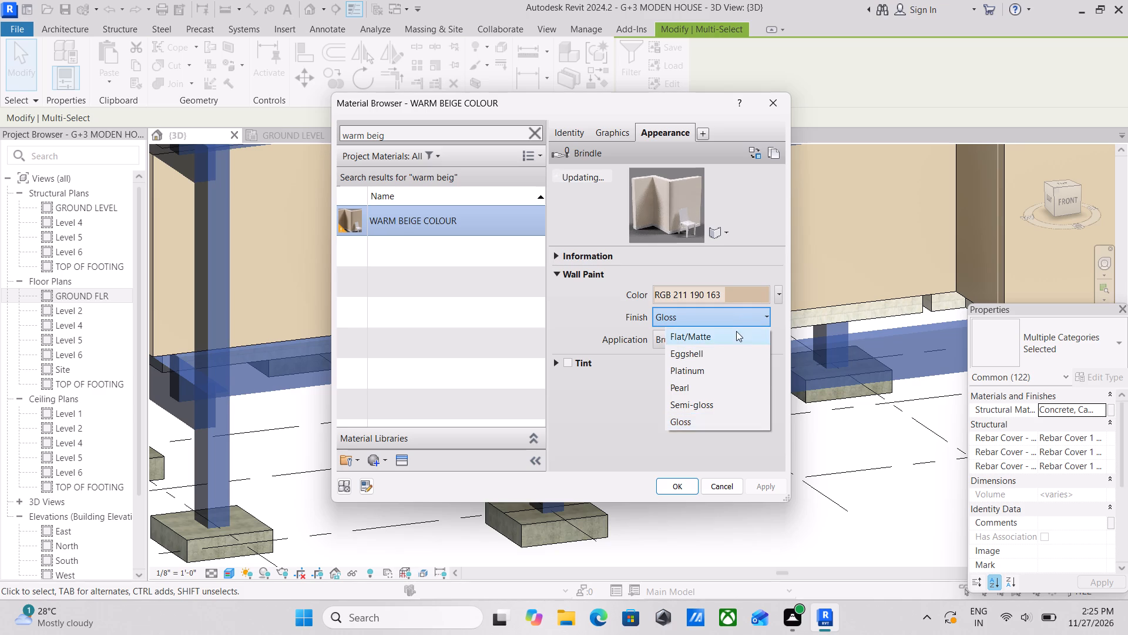
{"action": "left_click", "coordinate": [724, 339]}
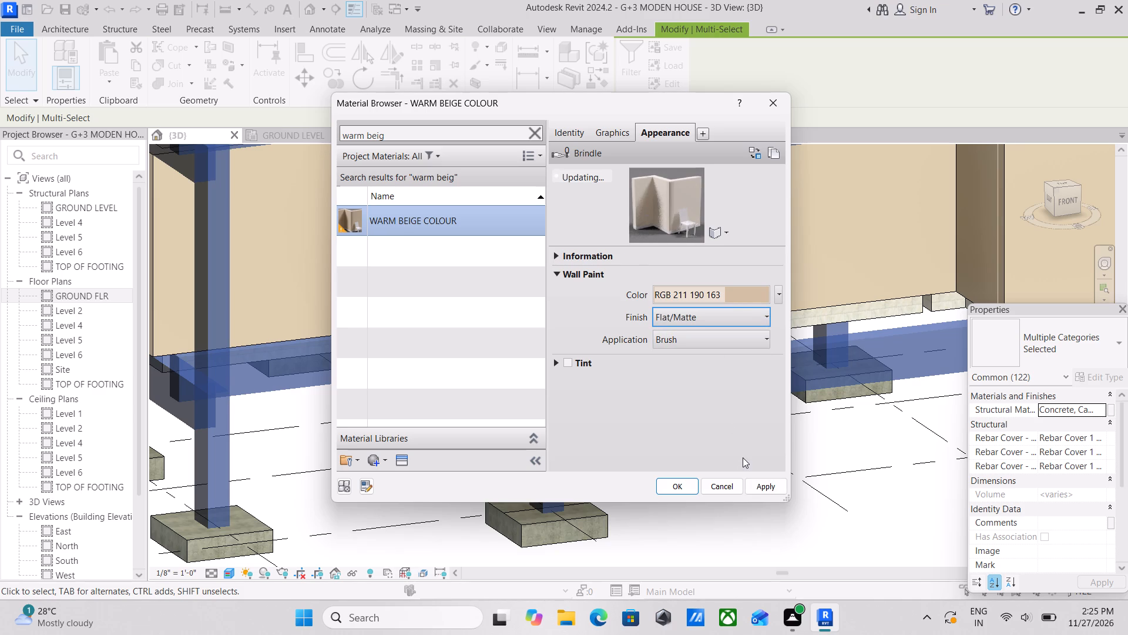
{"action": "left_click", "coordinate": [763, 484]}
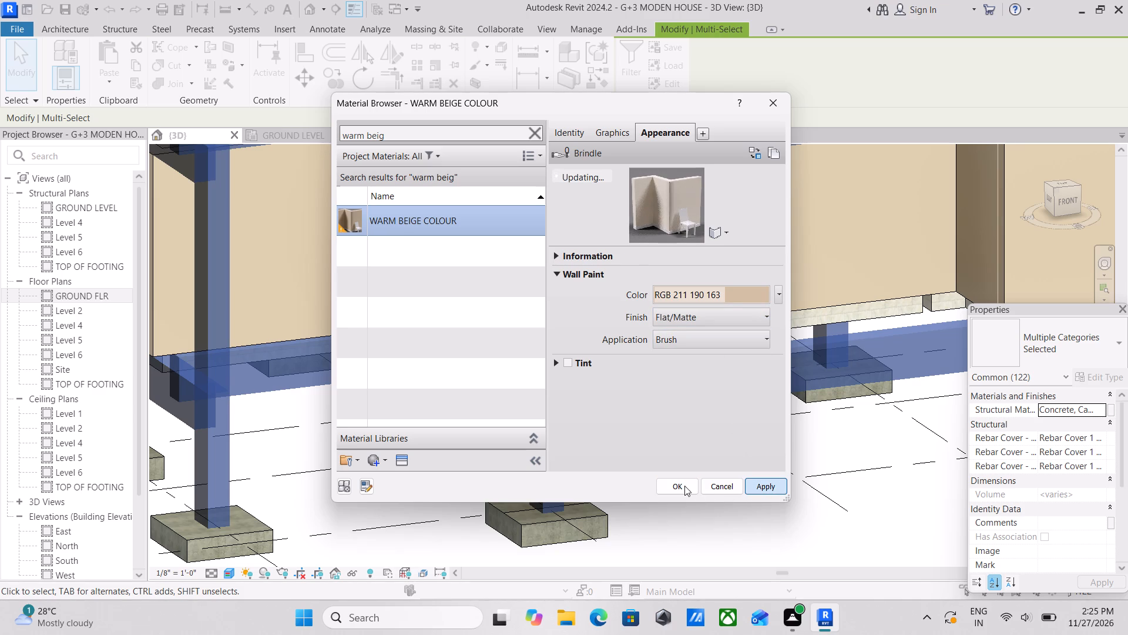
{"action": "left_click", "coordinate": [676, 486]}
Examine the recoloured beams and columns against the walls around the front and side of the house.
{"action": "scroll", "coordinate": [646, 354], "scroll_direction": "down", "scroll_amount": 3}
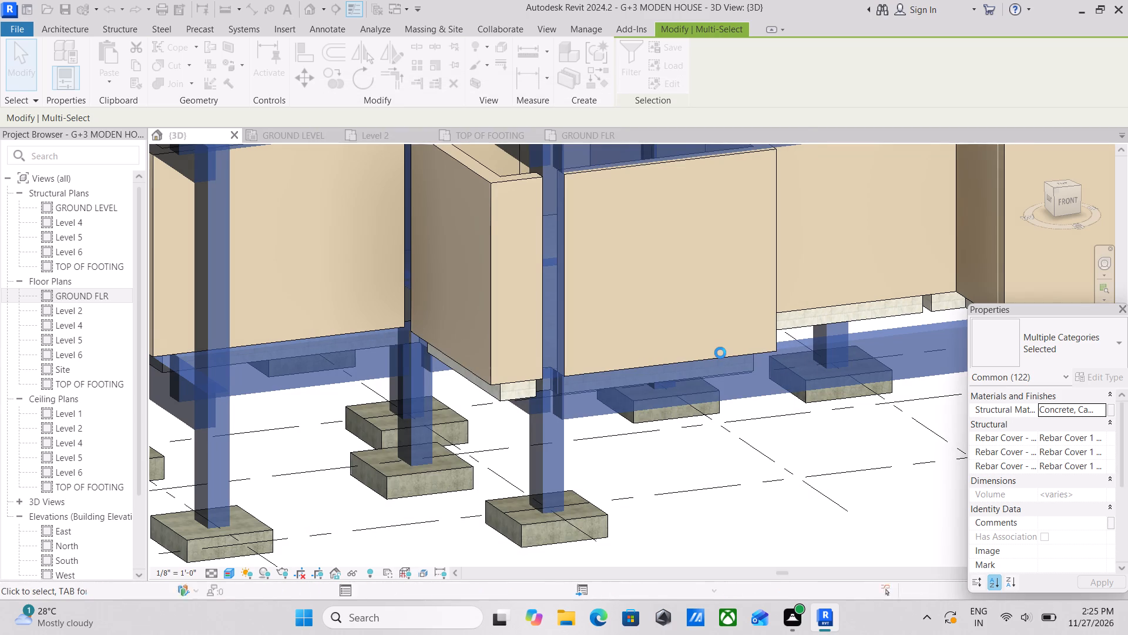
{"action": "scroll", "coordinate": [720, 353], "scroll_direction": "down", "scroll_amount": 1}
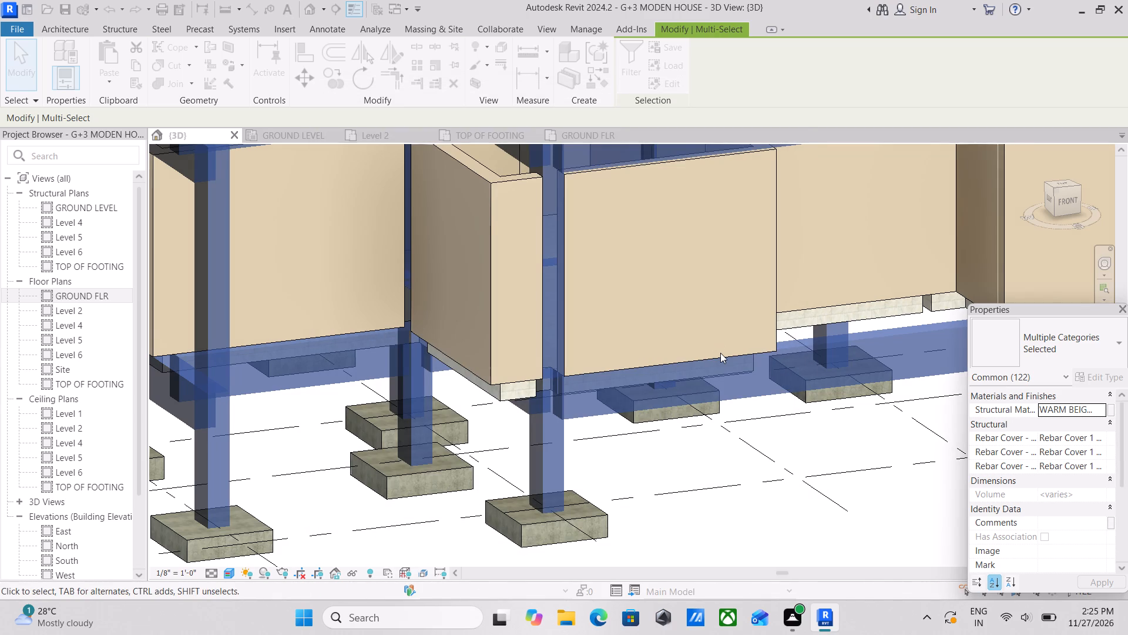
{"action": "scroll", "coordinate": [591, 332], "scroll_direction": "down", "scroll_amount": 1}
{"action": "middle_click_drag", "start_coordinate": [591, 339], "coordinate": [591, 410]}
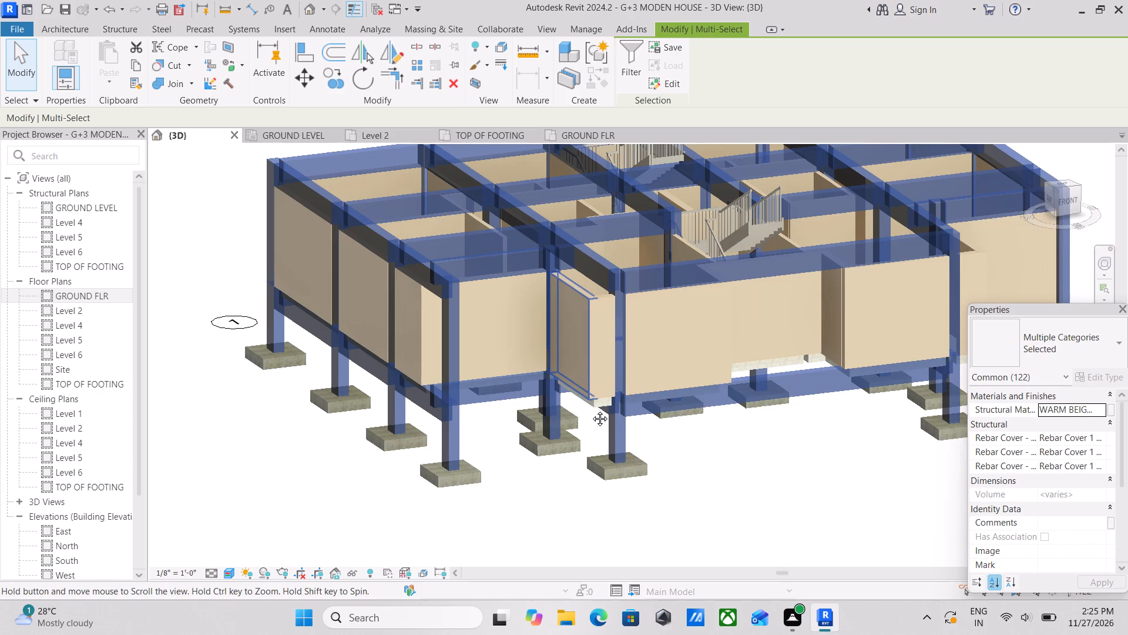
{"action": "middle_click_drag", "start_coordinate": [591, 410], "coordinate": [591, 444]}
{"action": "scroll", "coordinate": [639, 417], "scroll_direction": "up", "scroll_amount": 4}
{"action": "key", "text": "Escape"}
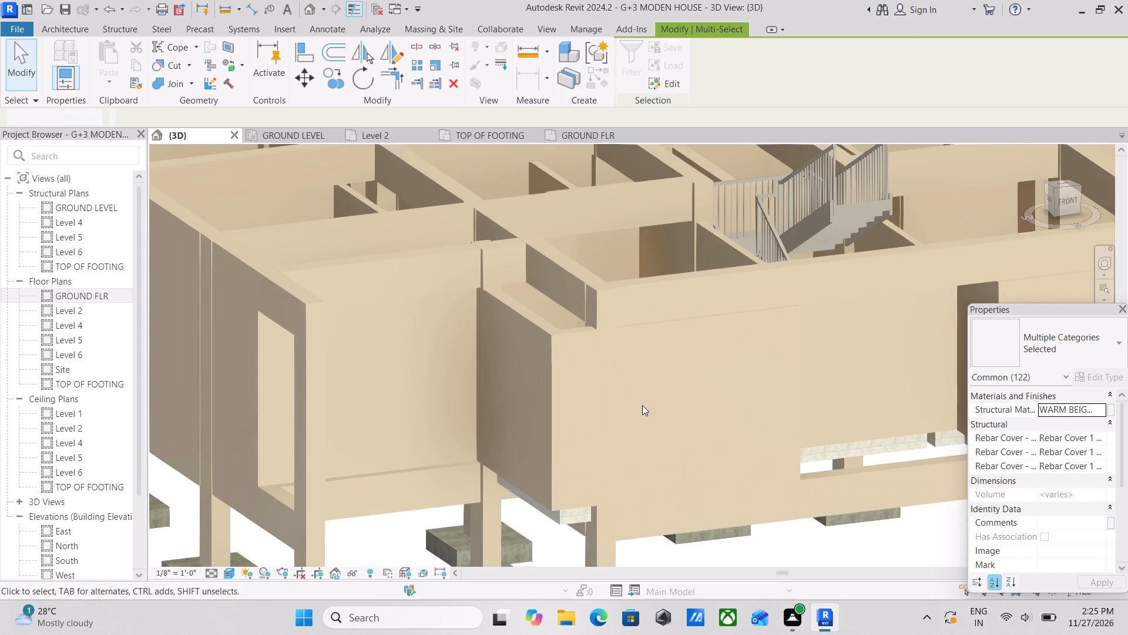
{"action": "scroll", "coordinate": [642, 405], "scroll_direction": "up", "scroll_amount": 2}
{"action": "scroll", "coordinate": [612, 365], "scroll_direction": "down", "scroll_amount": 2}
{"action": "middle_click_drag", "start_coordinate": [612, 365], "coordinate": [576, 416]}
{"action": "middle_click_drag", "start_coordinate": [499, 379], "coordinate": [756, 372]}
{"action": "scroll", "coordinate": [509, 376], "scroll_direction": "down", "scroll_amount": 1}
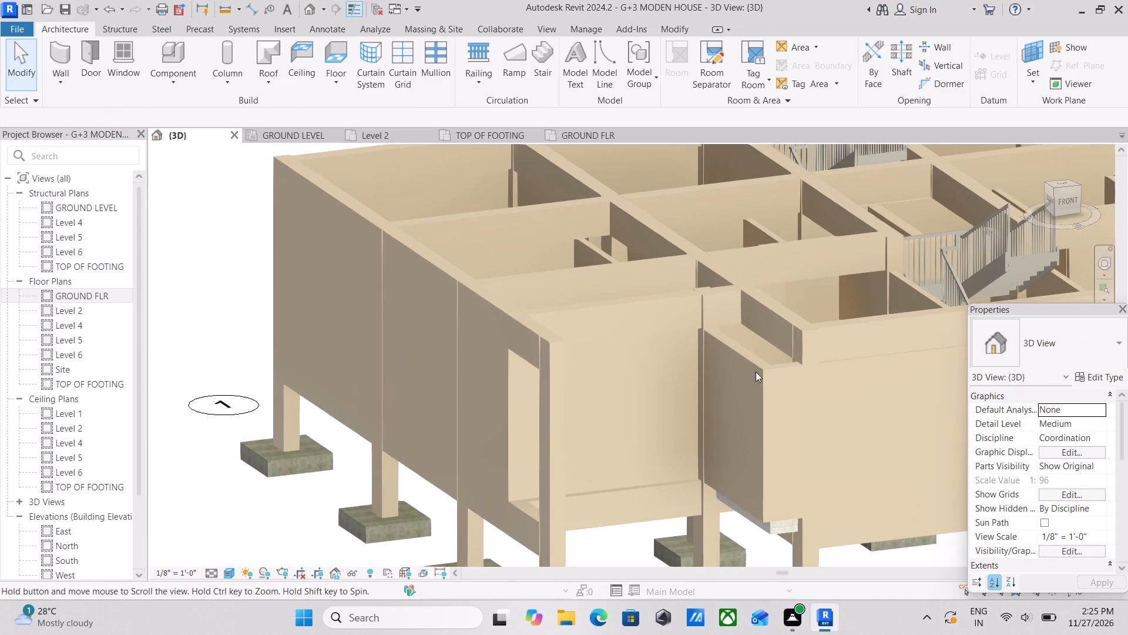
Examine the beige beams, columns and walls around the front of the house and the rooms around the staircase.
{"action": "middle_click_drag", "start_coordinate": [512, 298], "coordinate": [540, 315]}
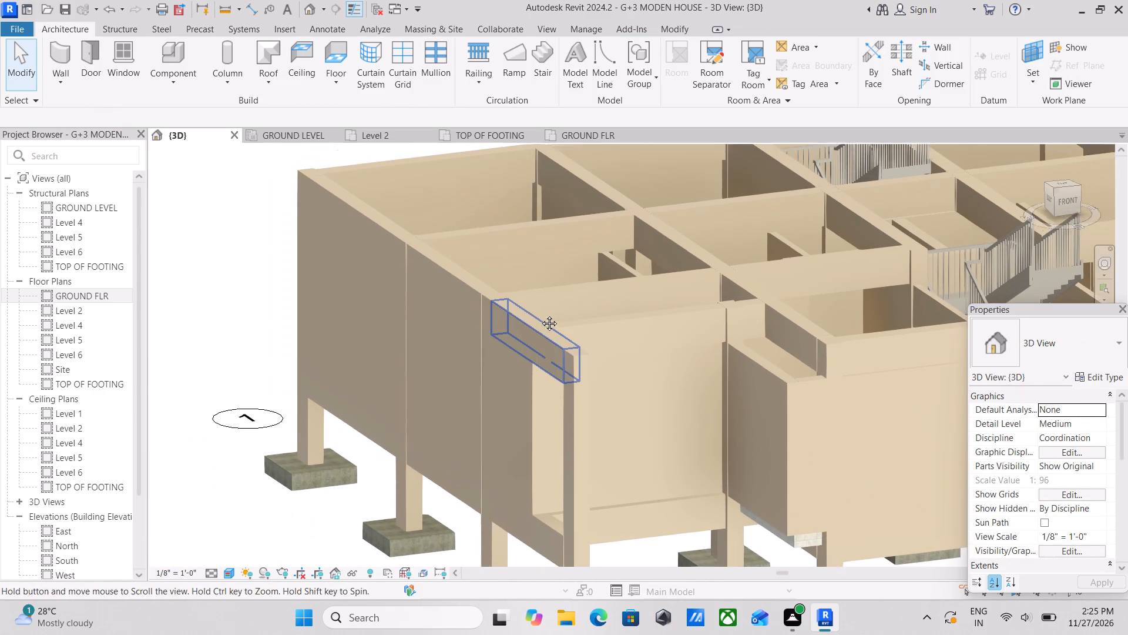
{"action": "left_click", "coordinate": [530, 317]}
{"action": "scroll", "coordinate": [508, 317], "scroll_direction": "up", "scroll_amount": 3}
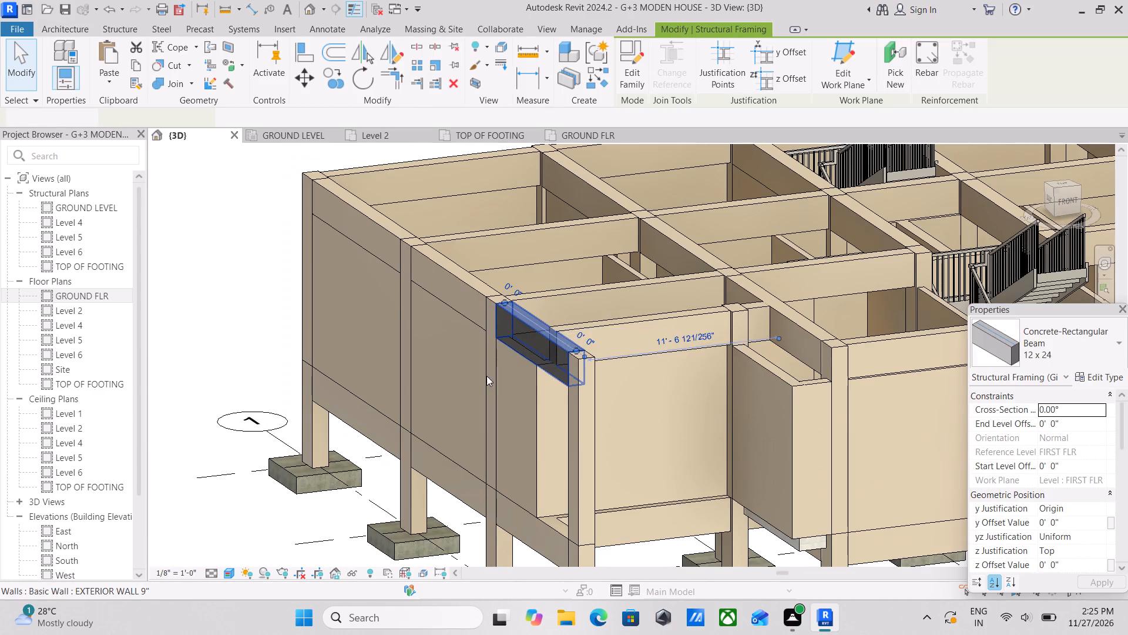
{"action": "key", "text": "Escape"}
{"action": "scroll", "coordinate": [578, 353], "scroll_direction": "down", "scroll_amount": 3}
{"action": "key", "text": "Escape"}
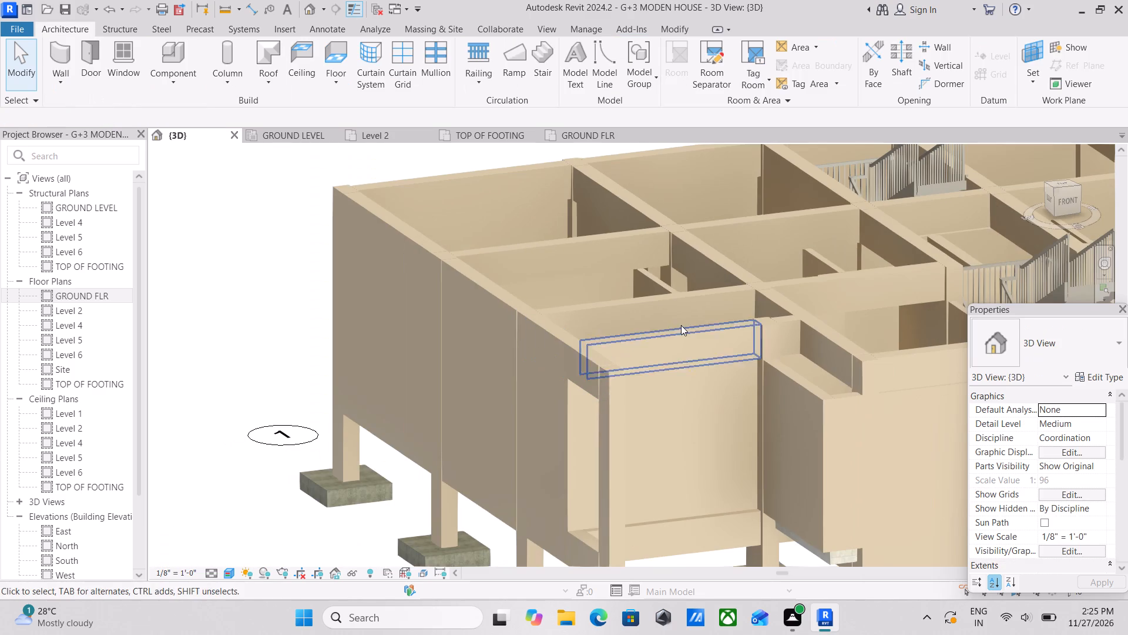
{"action": "scroll", "coordinate": [684, 318], "scroll_direction": "down", "scroll_amount": 2}
{"action": "middle_click_drag", "start_coordinate": [678, 317], "coordinate": [444, 279]}
{"action": "middle_click_drag", "start_coordinate": [681, 312], "coordinate": [585, 362]}
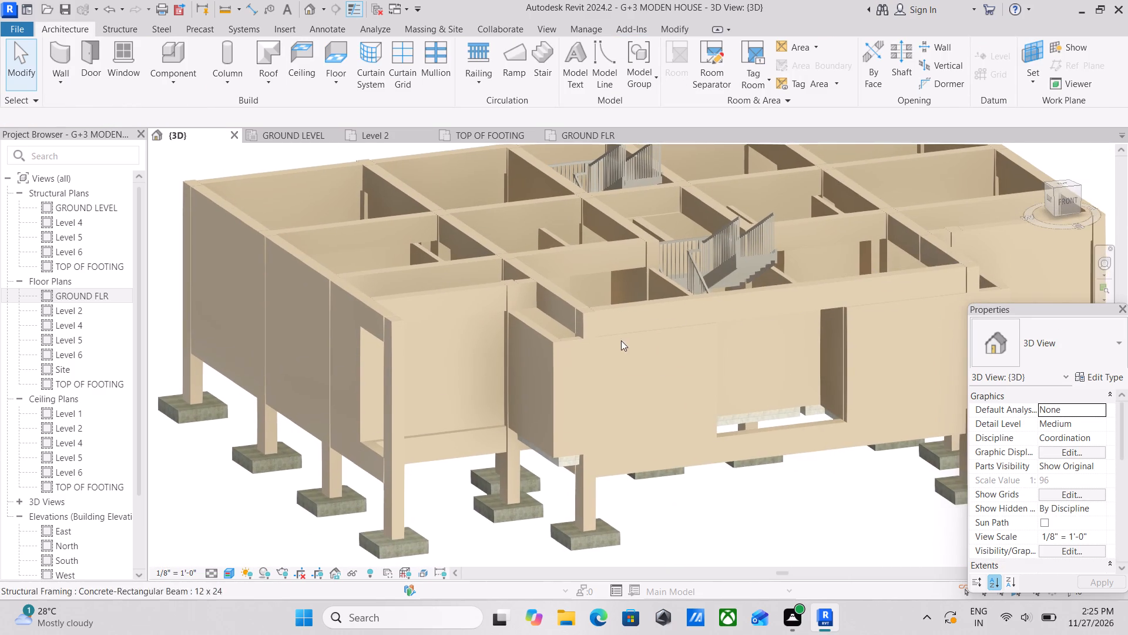
{"action": "scroll", "coordinate": [646, 333], "scroll_direction": "up", "scroll_amount": 2}
{"action": "scroll", "coordinate": [646, 332], "scroll_direction": "down", "scroll_amount": 2}
{"action": "scroll", "coordinate": [591, 416], "scroll_direction": "up", "scroll_amount": 1}
{"action": "middle_click_drag", "start_coordinate": [597, 410], "coordinate": [626, 393]}
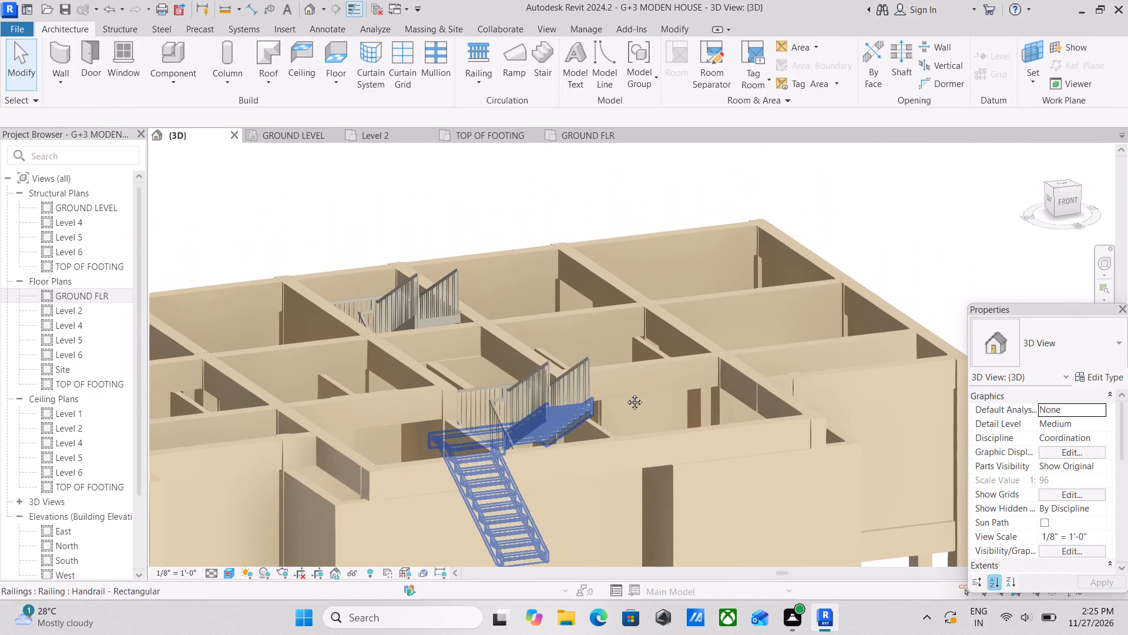
{"action": "middle_click_drag", "start_coordinate": [626, 393], "coordinate": [700, 332]}
{"action": "scroll", "coordinate": [692, 335], "scroll_direction": "down", "scroll_amount": 2}
{"action": "middle_click_drag", "start_coordinate": [667, 345], "coordinate": [530, 457], "text": "shift"}
{"action": "scroll", "coordinate": [607, 426], "scroll_direction": "up", "scroll_amount": 4}
{"action": "scroll", "coordinate": [558, 419], "scroll_direction": "up", "scroll_amount": 1}
{"action": "middle_click_drag", "start_coordinate": [558, 419], "coordinate": [477, 459], "text": "shift"}
{"action": "scroll", "coordinate": [477, 459], "scroll_direction": "up", "scroll_amount": 2}
{"action": "middle_click_drag", "start_coordinate": [445, 403], "coordinate": [486, 457]}
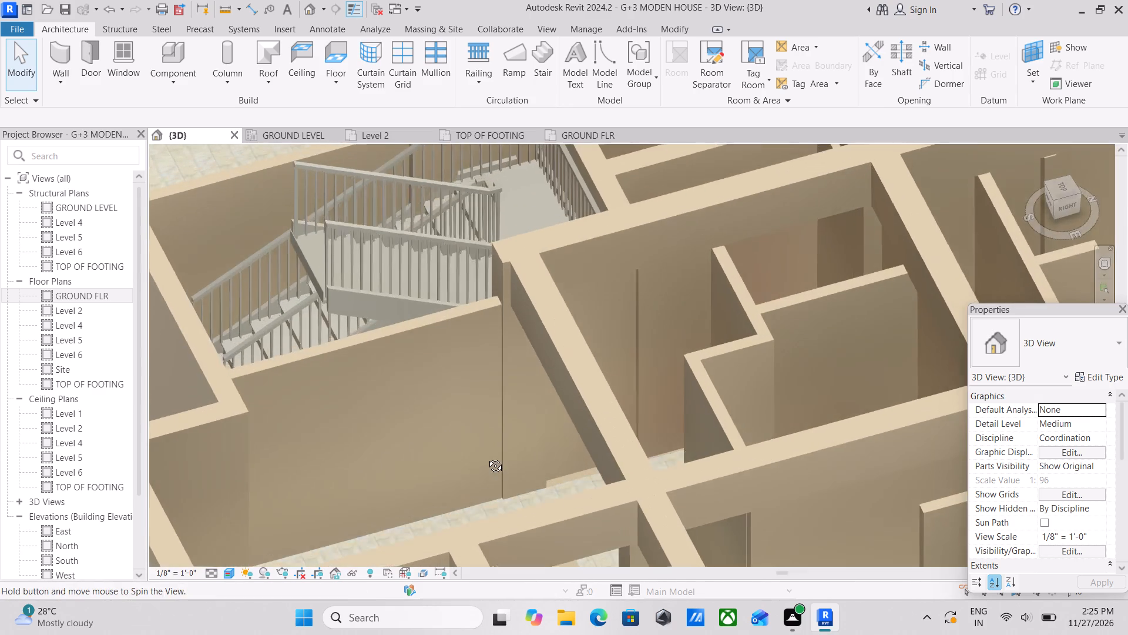
{"action": "middle_click_drag", "start_coordinate": [486, 457], "coordinate": [506, 463]}
Search the materials for MARBLE and paint a lower-flight stair tread with FL_MARBLE WHITE.
{"action": "middle_click_drag", "start_coordinate": [532, 450], "coordinate": [729, 360]}
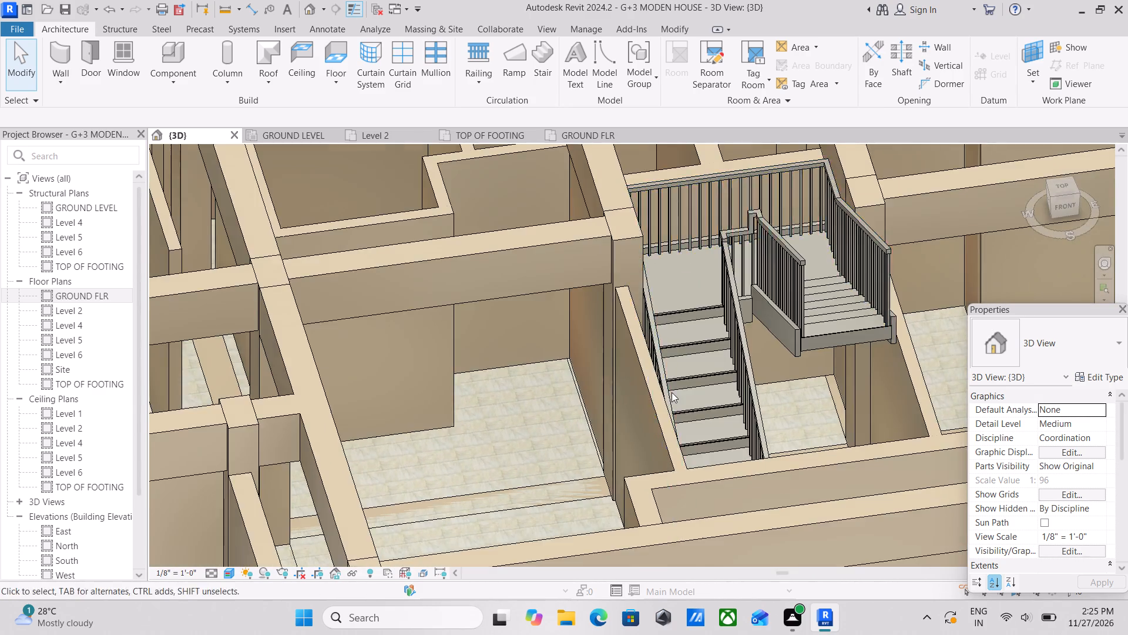
{"action": "middle_click_drag", "start_coordinate": [660, 406], "coordinate": [627, 323]}
{"action": "middle_click_drag", "start_coordinate": [719, 337], "coordinate": [674, 357]}
{"action": "scroll", "coordinate": [676, 365], "scroll_direction": "up", "scroll_amount": 2}
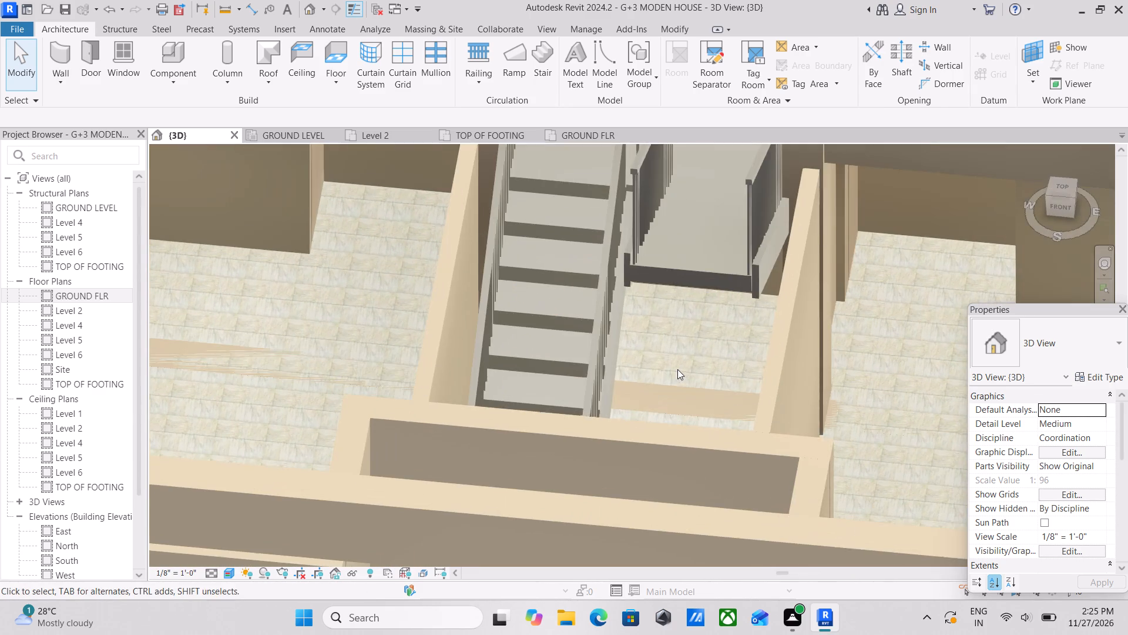
{"action": "middle_click_drag", "start_coordinate": [677, 369], "coordinate": [654, 382], "text": "shift"}
{"action": "scroll", "coordinate": [630, 390], "scroll_direction": "up", "scroll_amount": 2}
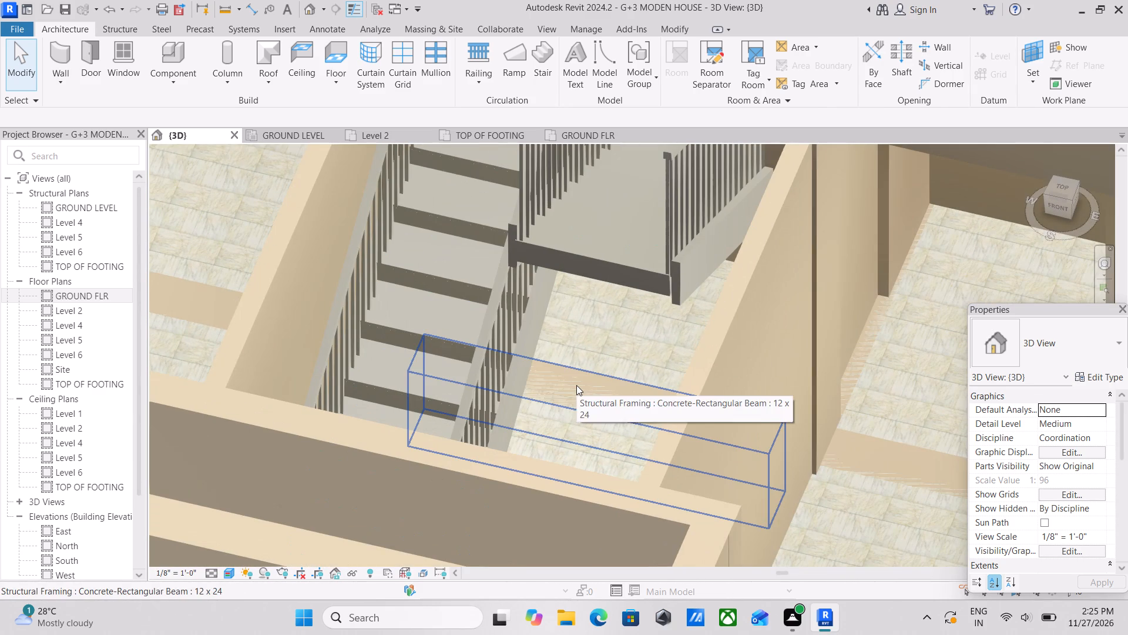
{"action": "type", "text": "PT"}
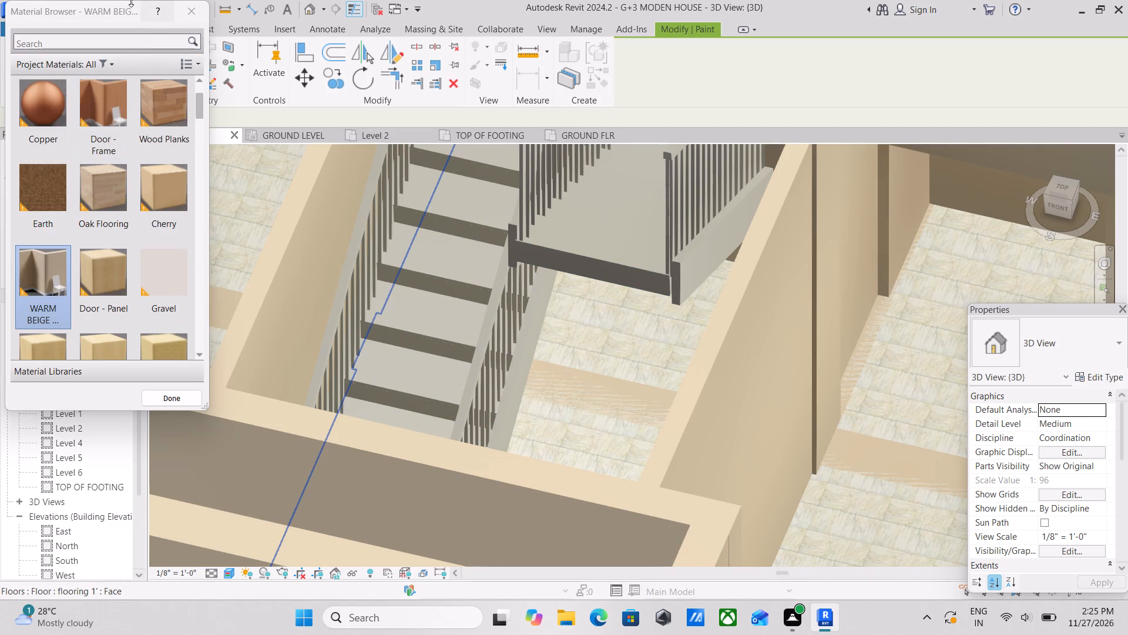
{"action": "left_click", "coordinate": [82, 38]}
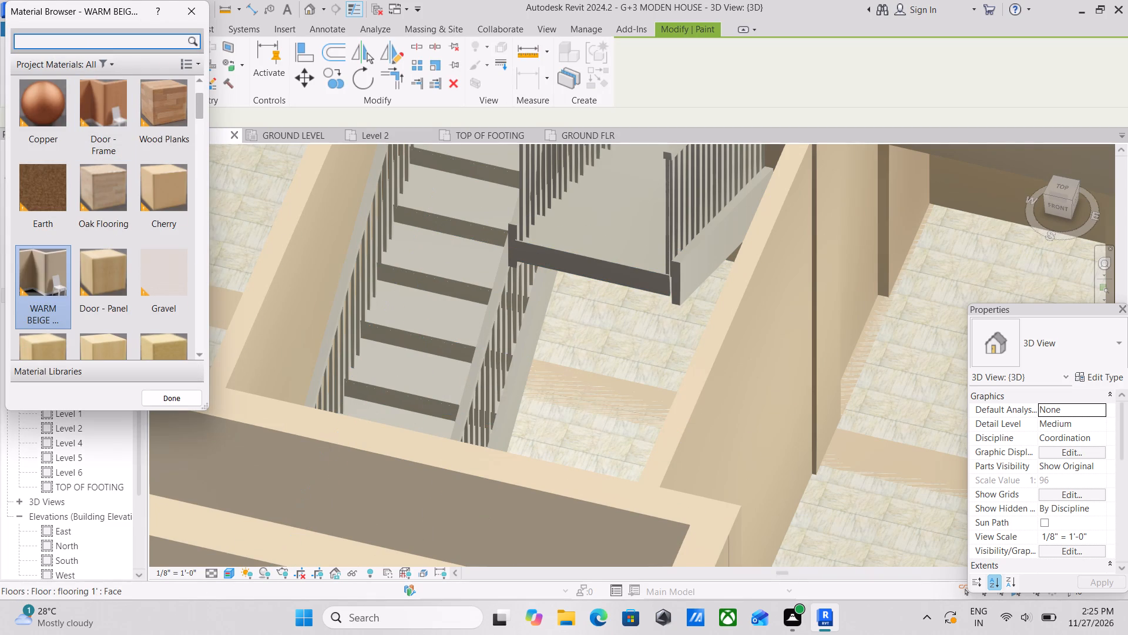
{"action": "type", "text": "MARBLE"}
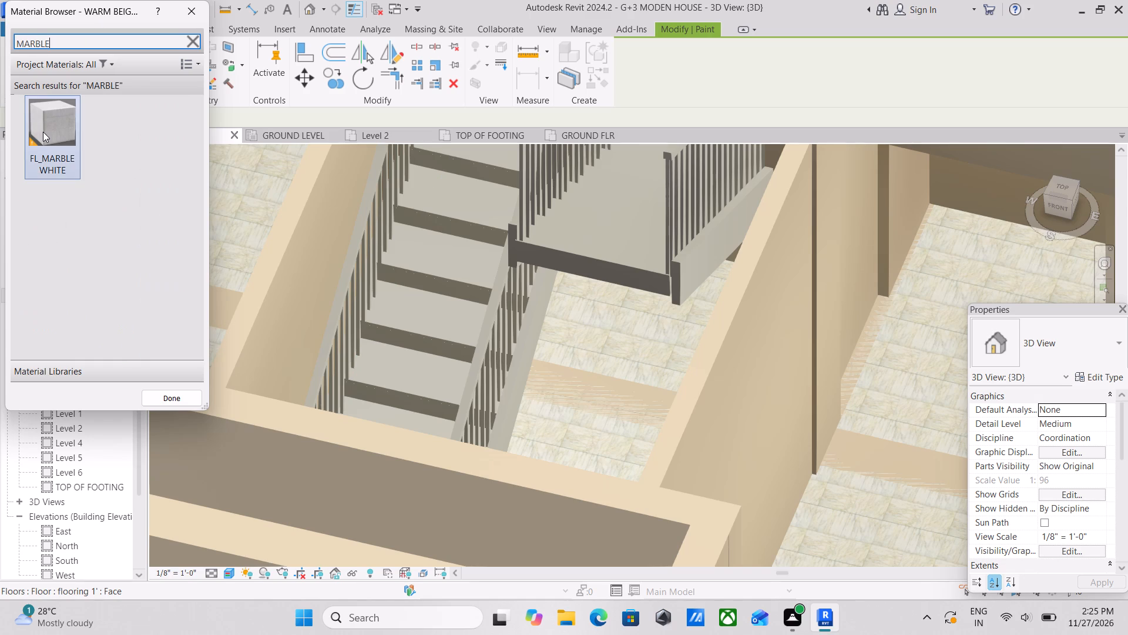
{"action": "double_click", "coordinate": [43, 132]}
{"action": "scroll", "coordinate": [396, 329], "scroll_direction": "up", "scroll_amount": 2}
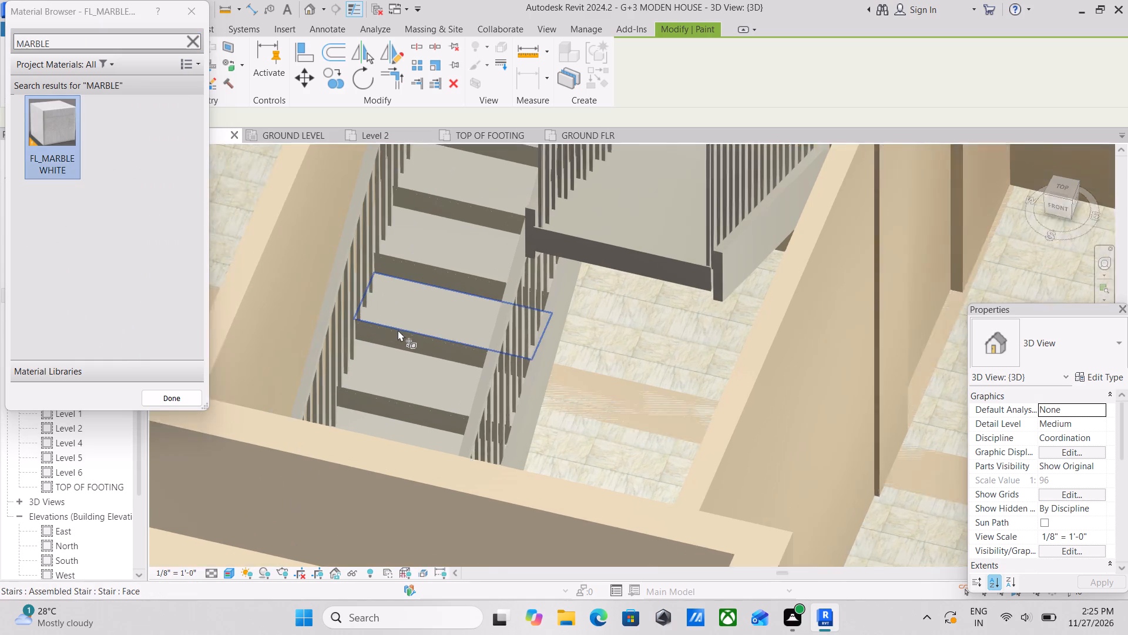
{"action": "scroll", "coordinate": [398, 330], "scroll_direction": "up", "scroll_amount": 1}
{"action": "left_click", "coordinate": [411, 315]}
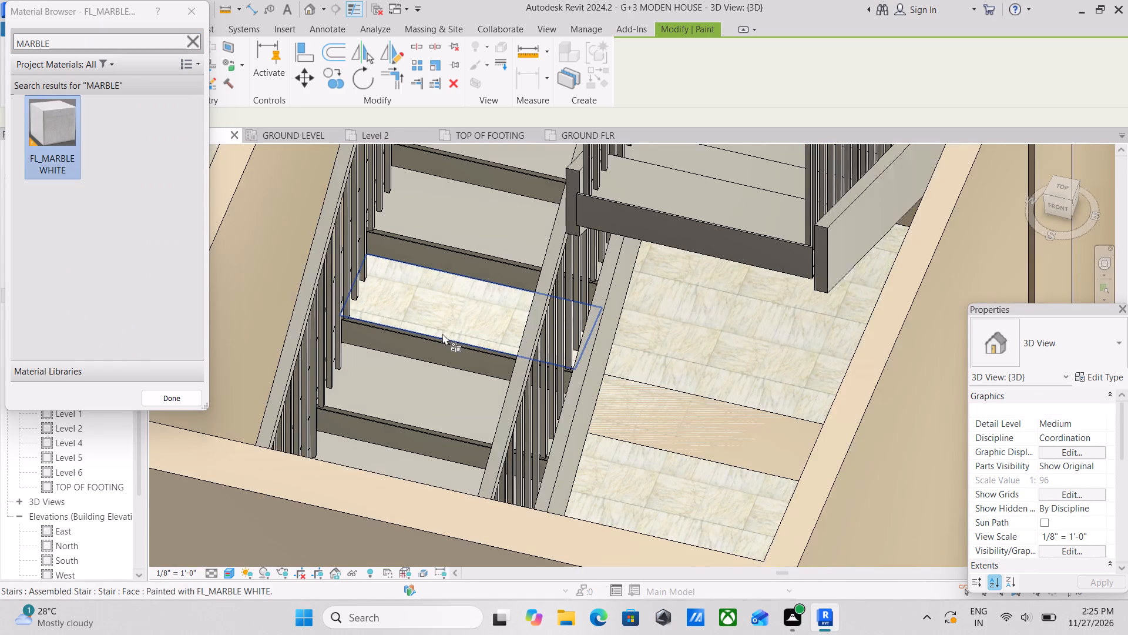
Paint the tread below in FL_MARBLE WHITE, plus the riser between the two treads and the upper tread's front edge and thin strip.
{"action": "scroll", "coordinate": [444, 333], "scroll_direction": "up", "scroll_amount": 1}
{"action": "left_click", "coordinate": [435, 367]}
{"action": "scroll", "coordinate": [431, 365], "scroll_direction": "up", "scroll_amount": 6}
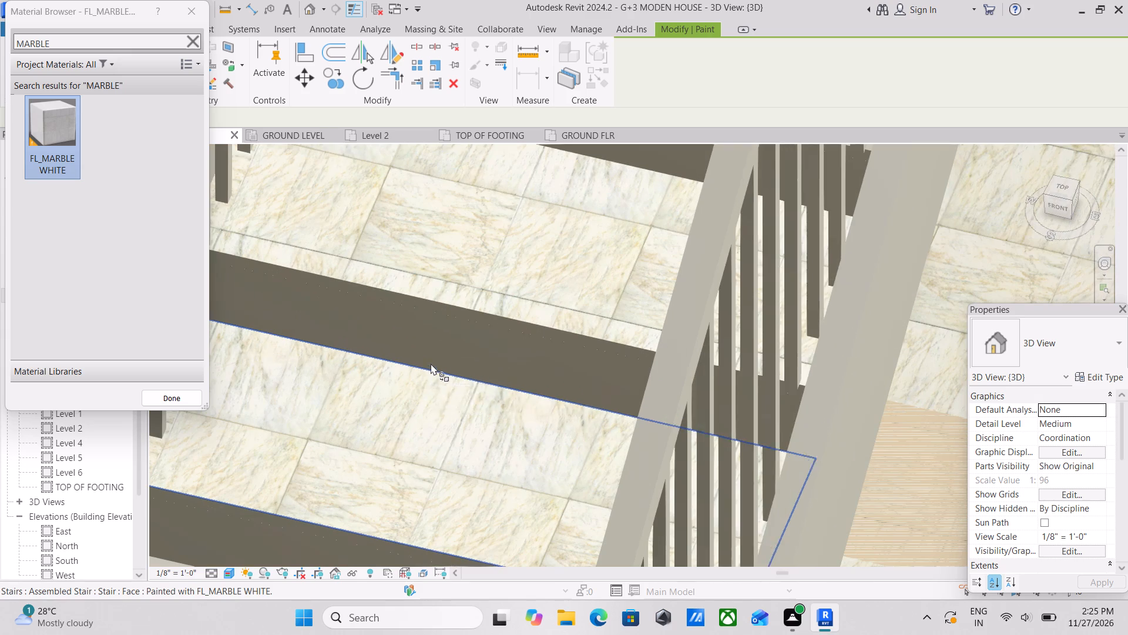
{"action": "left_click", "coordinate": [440, 336]}
{"action": "scroll", "coordinate": [431, 310], "scroll_direction": "up", "scroll_amount": 7}
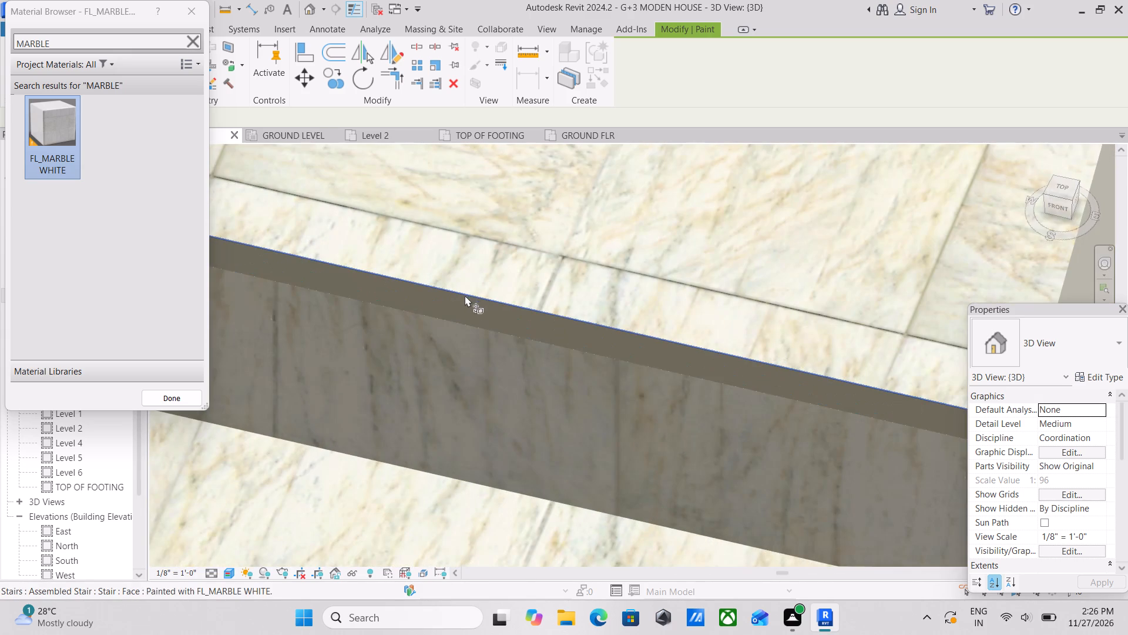
{"action": "left_click", "coordinate": [456, 305]}
{"action": "scroll", "coordinate": [511, 324], "scroll_direction": "up", "scroll_amount": 11}
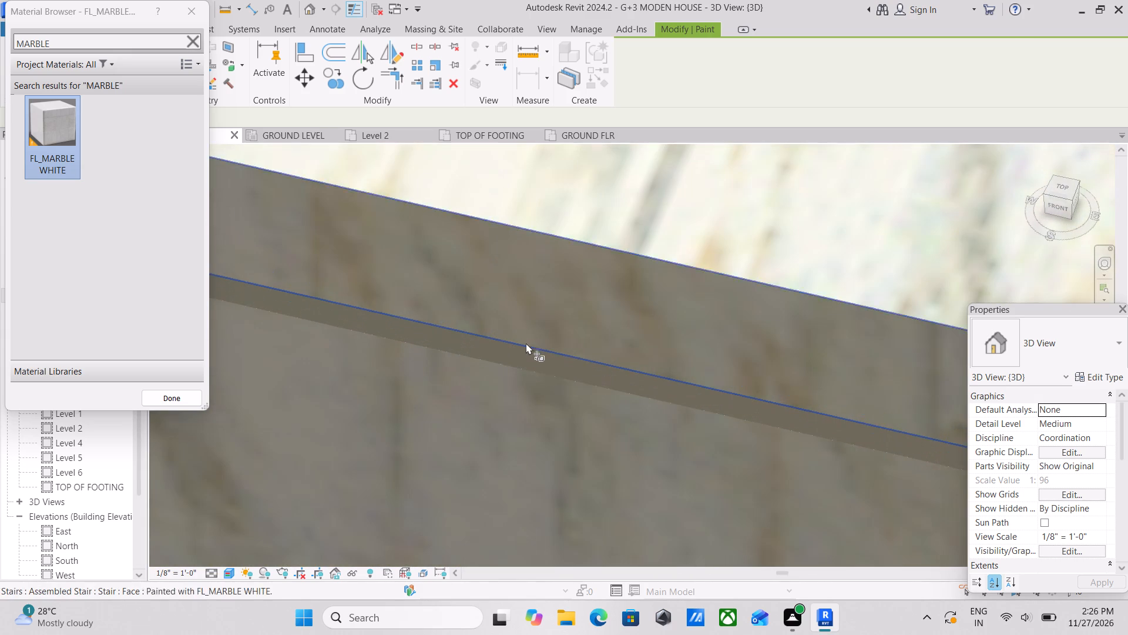
{"action": "left_click", "coordinate": [531, 358]}
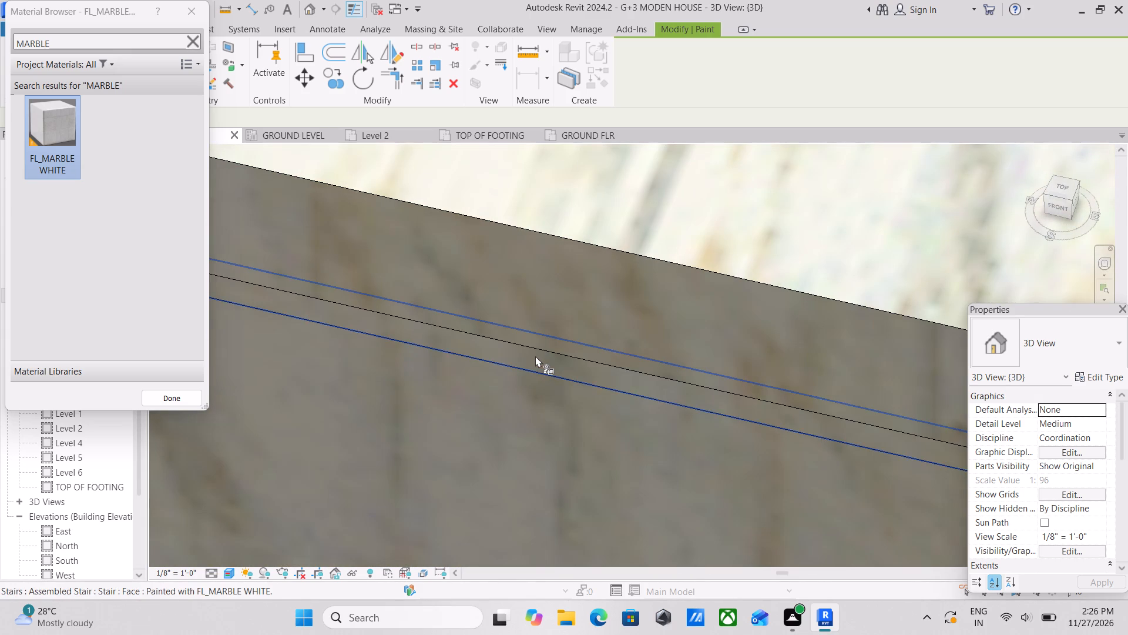
Paint the riser below the lower marble tread in FL_MARBLE WHITE, along with that tread's front edge and thin strip.
{"action": "scroll", "coordinate": [535, 356], "scroll_direction": "down", "scroll_amount": 14}
{"action": "scroll", "coordinate": [529, 357], "scroll_direction": "down", "scroll_amount": 8}
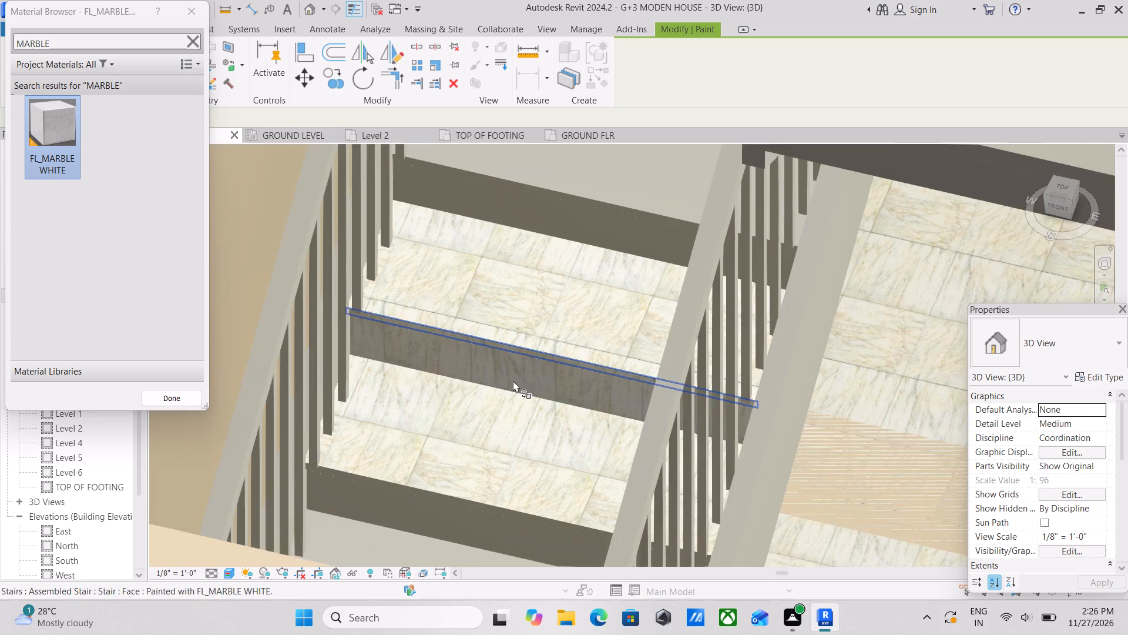
{"action": "middle_click_drag", "start_coordinate": [515, 380], "coordinate": [560, 300]}
{"action": "scroll", "coordinate": [526, 438], "scroll_direction": "up", "scroll_amount": 2}
{"action": "left_click", "coordinate": [544, 415]}
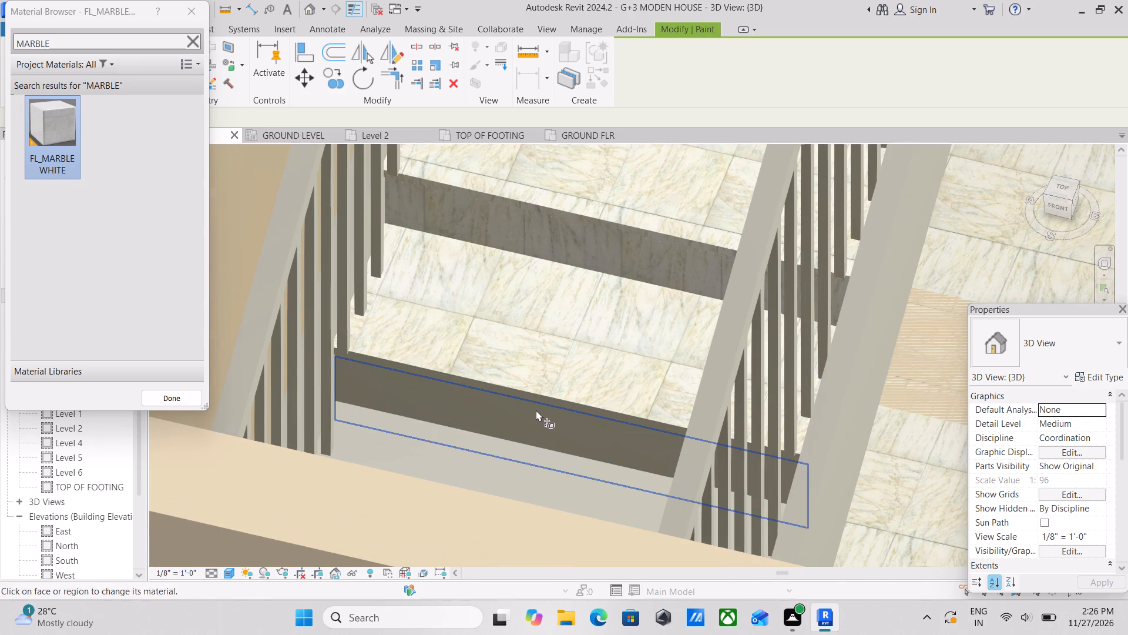
{"action": "scroll", "coordinate": [536, 410], "scroll_direction": "up", "scroll_amount": 12}
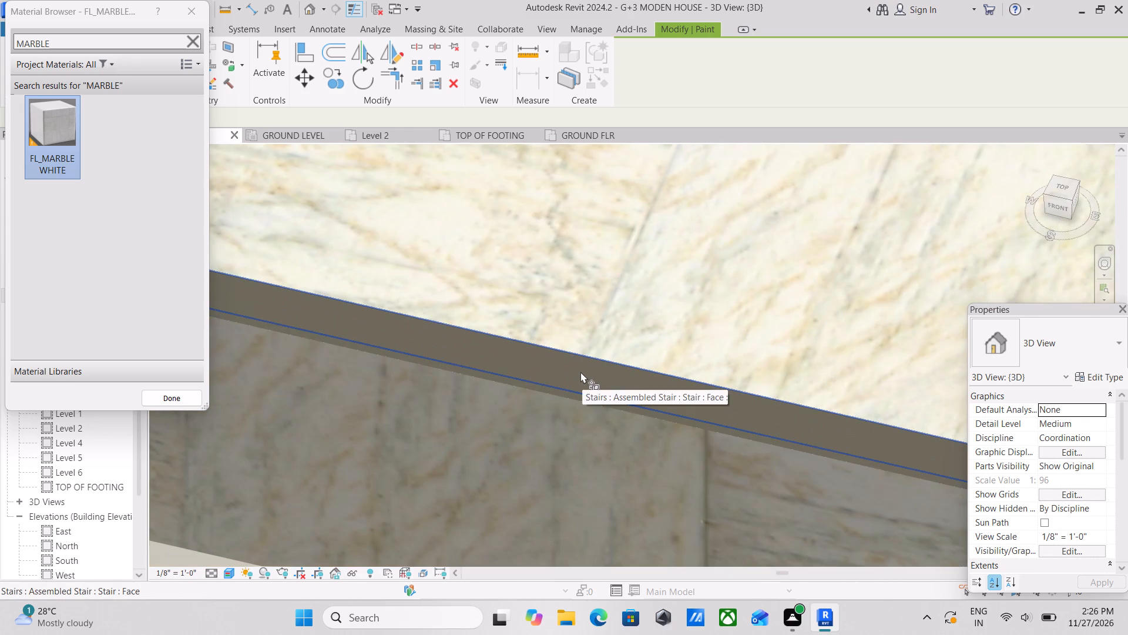
{"action": "left_click", "coordinate": [580, 372]}
{"action": "scroll", "coordinate": [568, 393], "scroll_direction": "up", "scroll_amount": 11}
{"action": "left_click", "coordinate": [567, 396]}
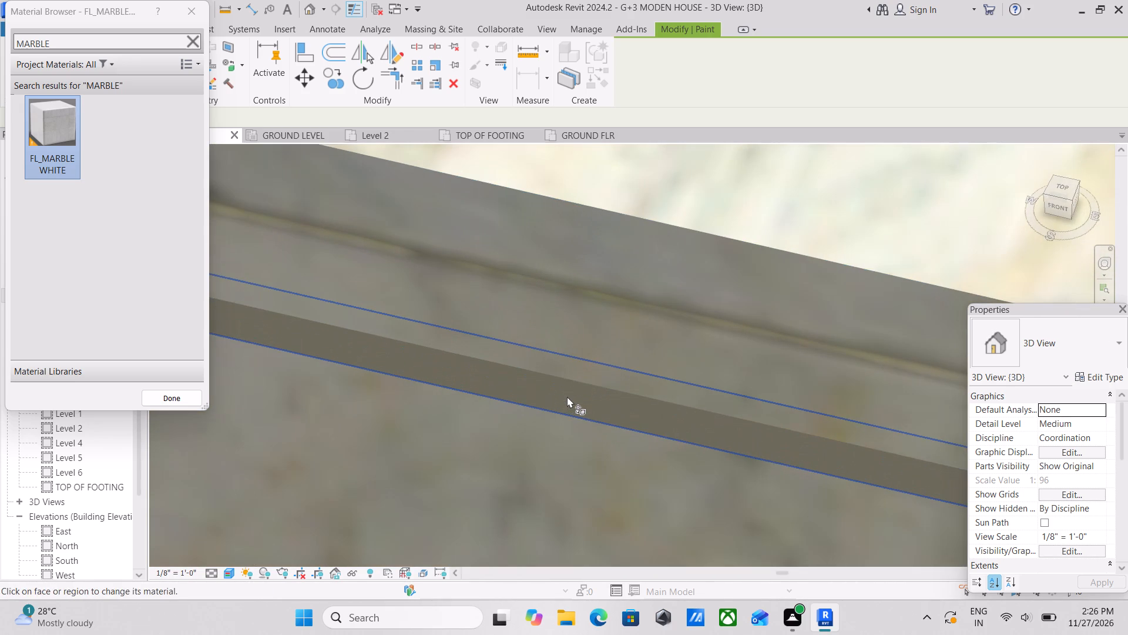
Paint the next unpainted tread up the flight in FL_MARBLE WHITE, including the riser beneath it, its front edge and thin strip.
{"action": "scroll", "coordinate": [567, 396], "scroll_direction": "down", "scroll_amount": 20}
{"action": "scroll", "coordinate": [567, 396], "scroll_direction": "down", "scroll_amount": 2}
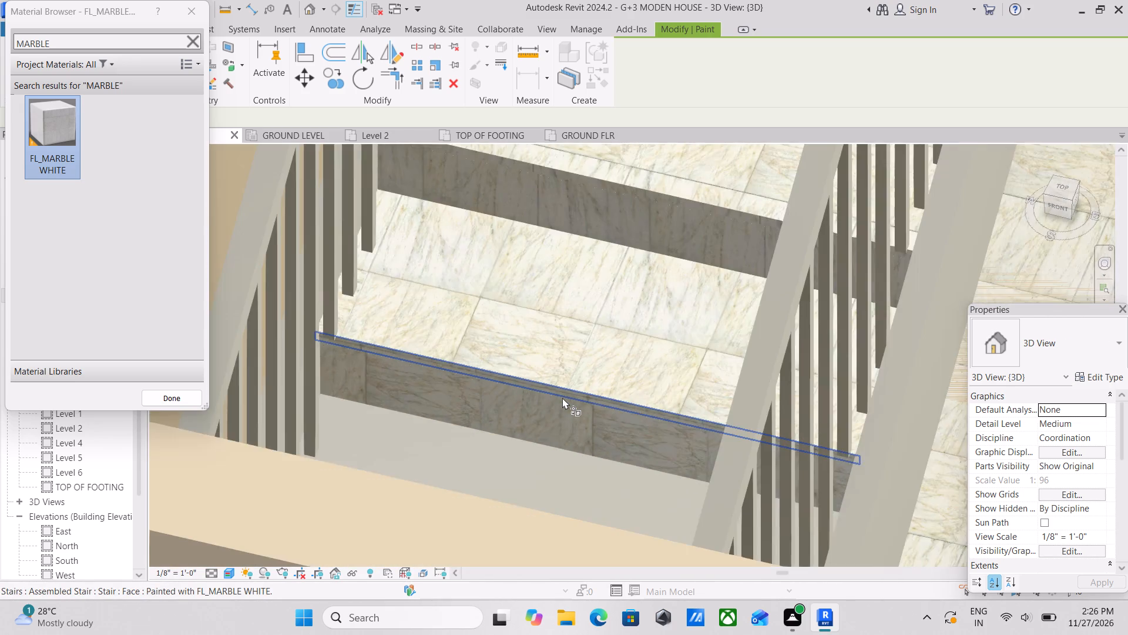
{"action": "scroll", "coordinate": [562, 397], "scroll_direction": "down", "scroll_amount": 6}
{"action": "middle_click_drag", "start_coordinate": [566, 376], "coordinate": [556, 476]}
{"action": "scroll", "coordinate": [585, 293], "scroll_direction": "up", "scroll_amount": 1}
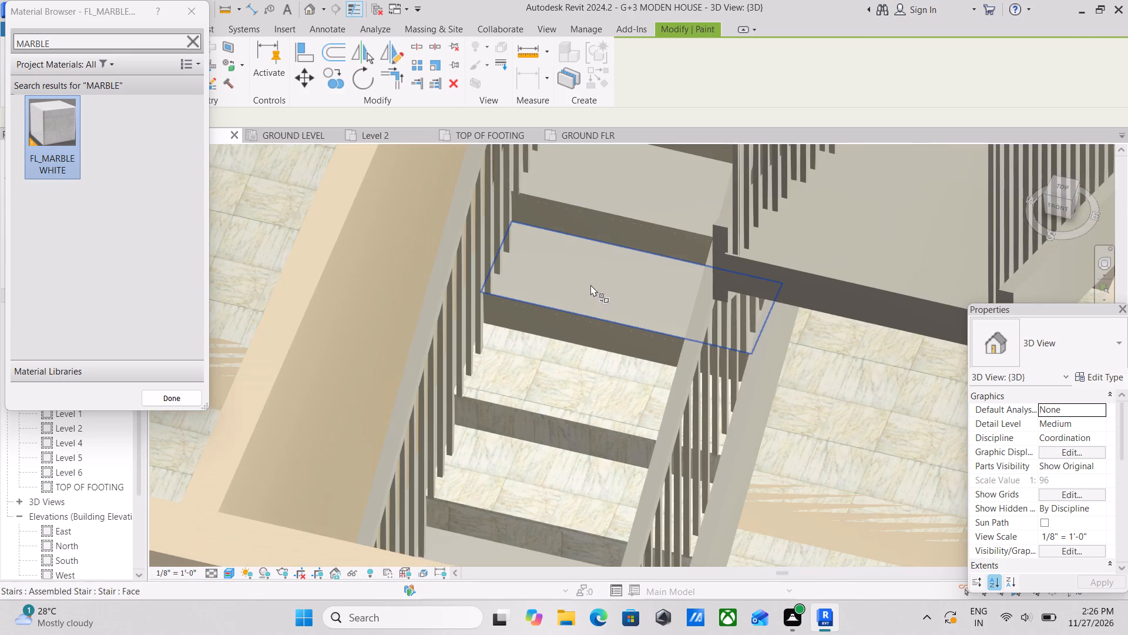
{"action": "left_click", "coordinate": [590, 285]}
{"action": "scroll", "coordinate": [589, 285], "scroll_direction": "up", "scroll_amount": 9}
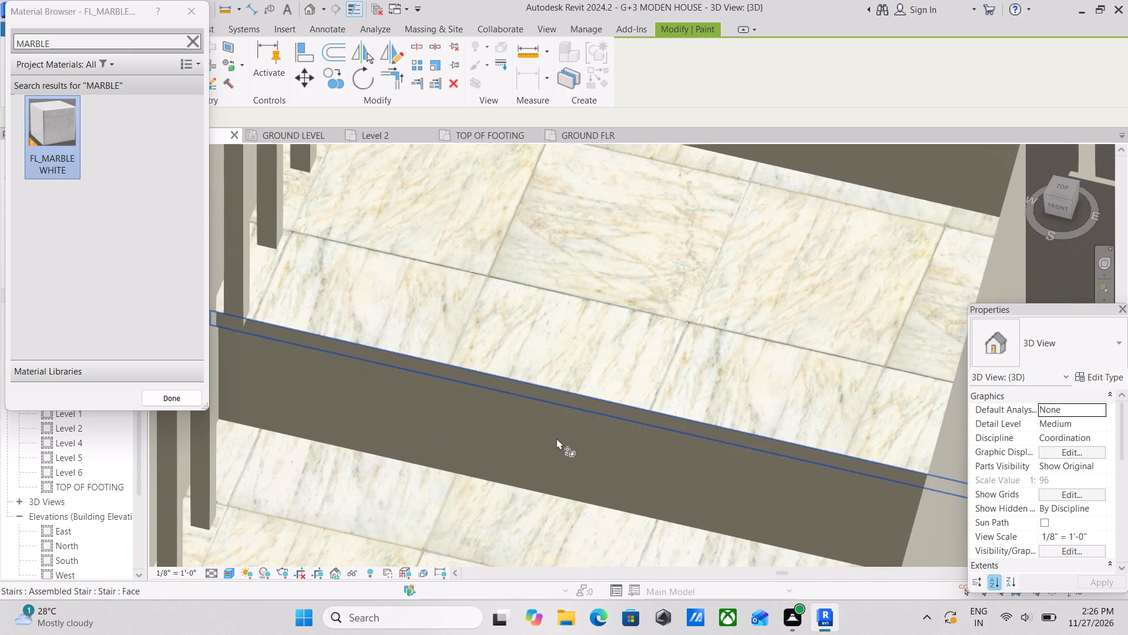
{"action": "left_click", "coordinate": [556, 438]}
{"action": "scroll", "coordinate": [551, 403], "scroll_direction": "up", "scroll_amount": 13}
{"action": "left_click", "coordinate": [581, 373]}
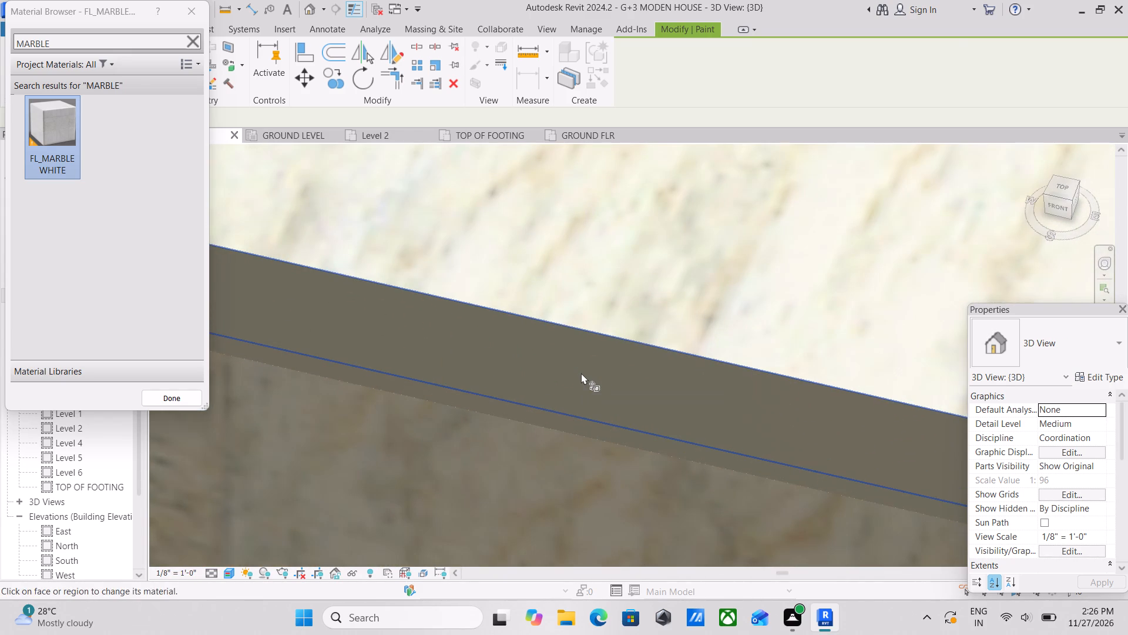
{"action": "scroll", "coordinate": [564, 418], "scroll_direction": "up", "scroll_amount": 3}
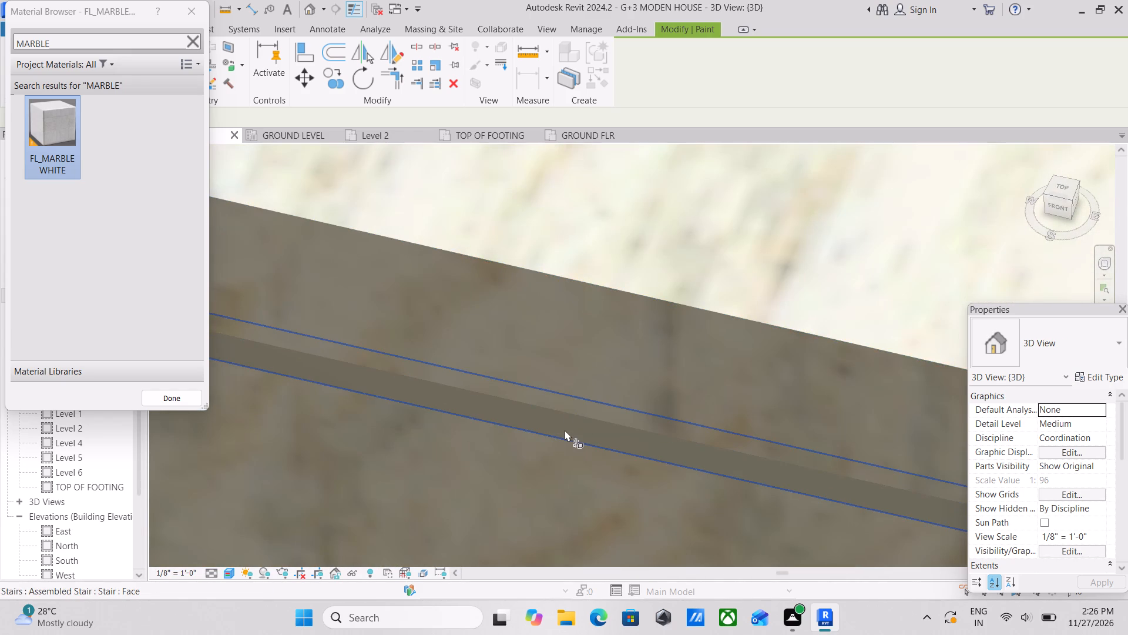
{"action": "left_click", "coordinate": [565, 430]}
Paint the following tread up the flight in FL_MARBLE WHITE, together with its riser below, front edge and thin strip.
{"action": "scroll", "coordinate": [563, 430], "scroll_direction": "down", "scroll_amount": 5}
{"action": "scroll", "coordinate": [558, 431], "scroll_direction": "down", "scroll_amount": 16}
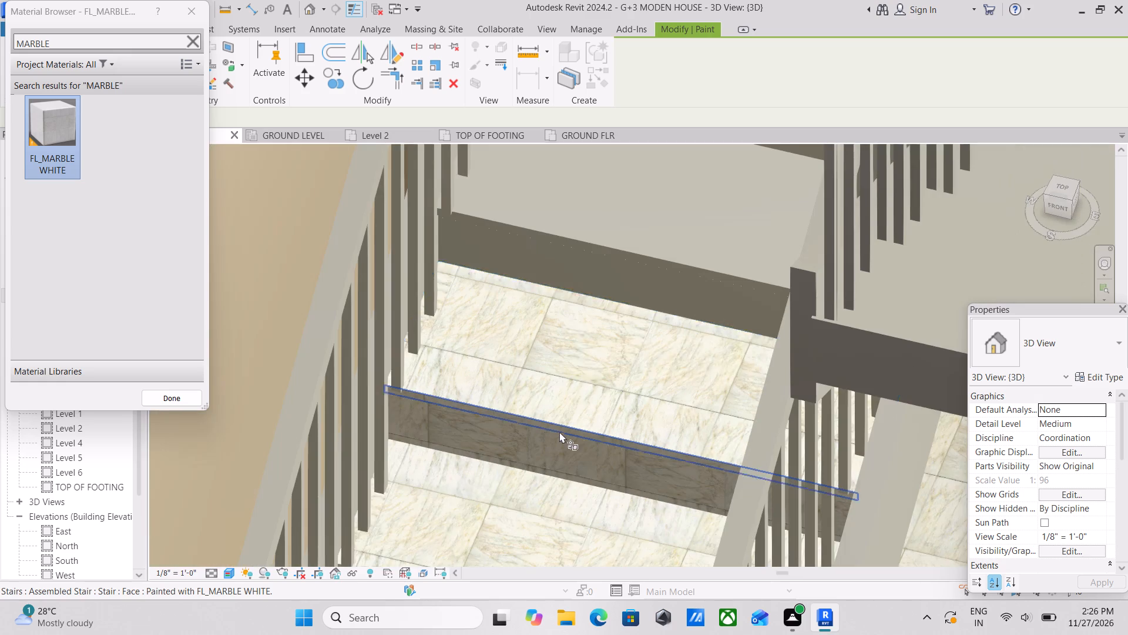
{"action": "middle_click_drag", "start_coordinate": [572, 322], "coordinate": [566, 440]}
{"action": "left_click", "coordinate": [623, 332]}
{"action": "scroll", "coordinate": [617, 333], "scroll_direction": "up", "scroll_amount": 4}
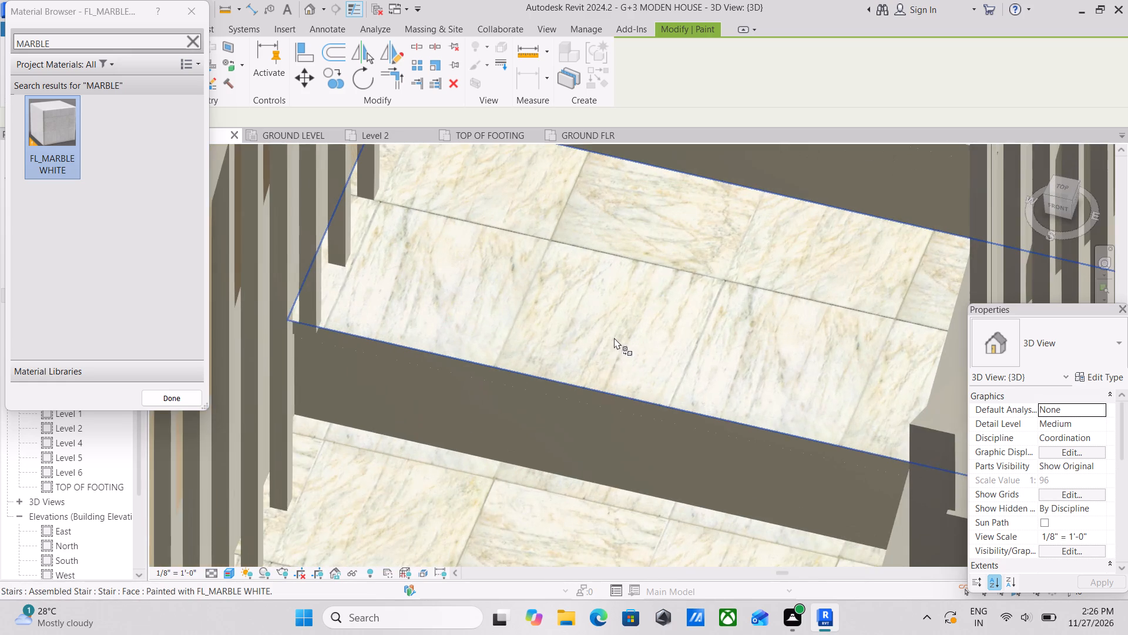
{"action": "scroll", "coordinate": [614, 344], "scroll_direction": "up", "scroll_amount": 3}
{"action": "scroll", "coordinate": [589, 411], "scroll_direction": "up", "scroll_amount": 4}
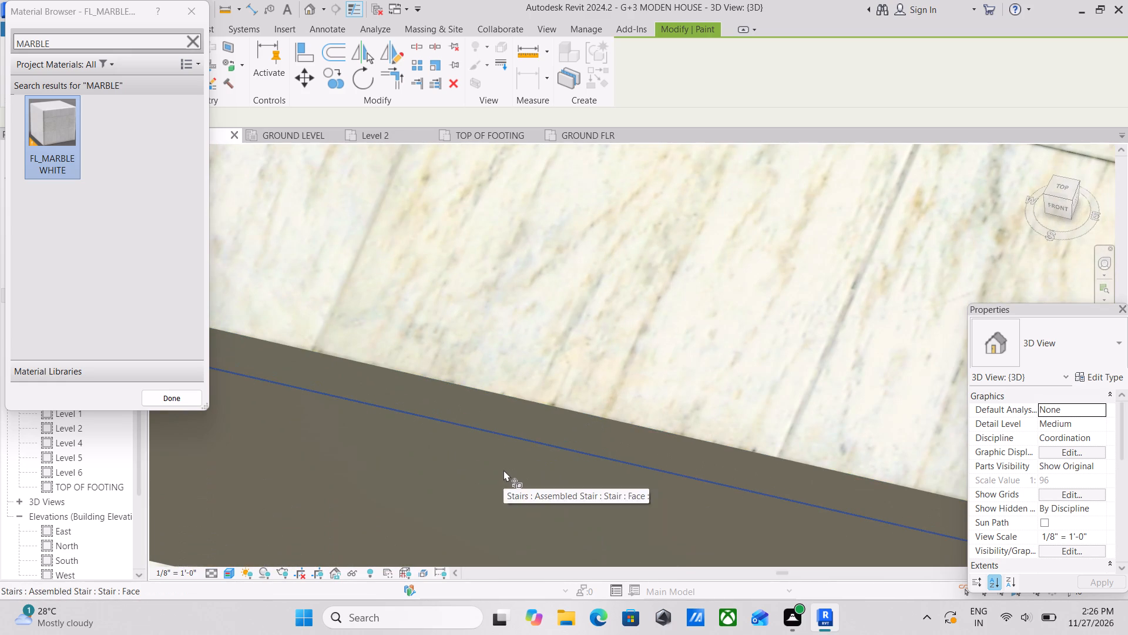
{"action": "middle_click_drag", "start_coordinate": [507, 469], "coordinate": [606, 313]}
{"action": "left_click", "coordinate": [550, 380]}
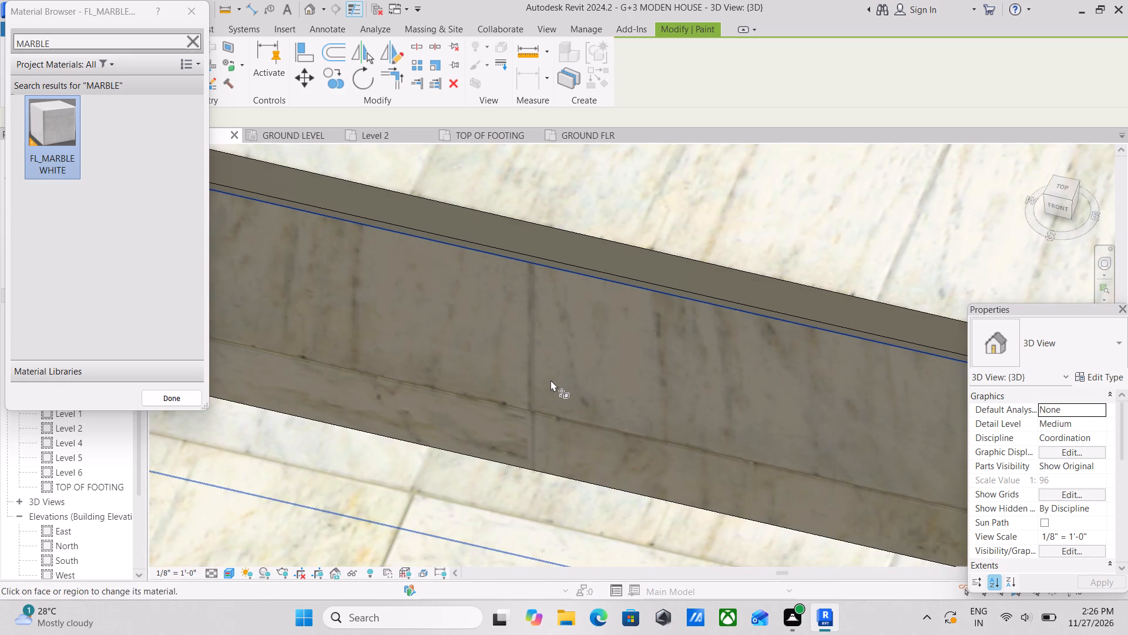
{"action": "scroll", "coordinate": [649, 278], "scroll_direction": "up", "scroll_amount": 1}
{"action": "left_click", "coordinate": [677, 275]}
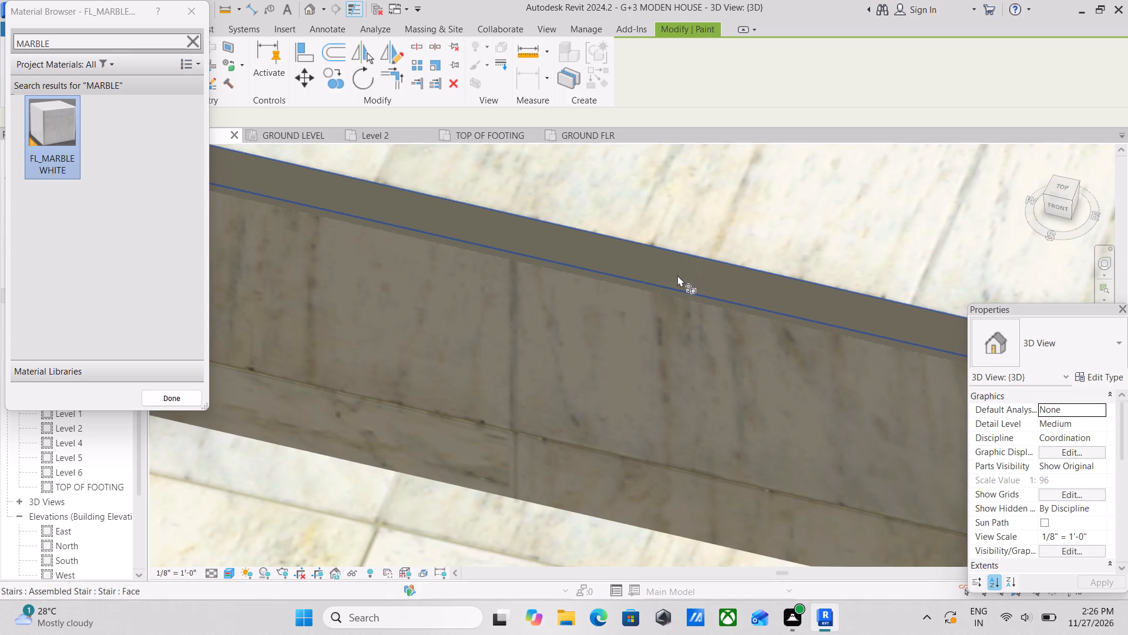
{"action": "scroll", "coordinate": [677, 275], "scroll_direction": "up", "scroll_amount": 9}
{"action": "scroll", "coordinate": [714, 341], "scroll_direction": "up", "scroll_amount": 3}
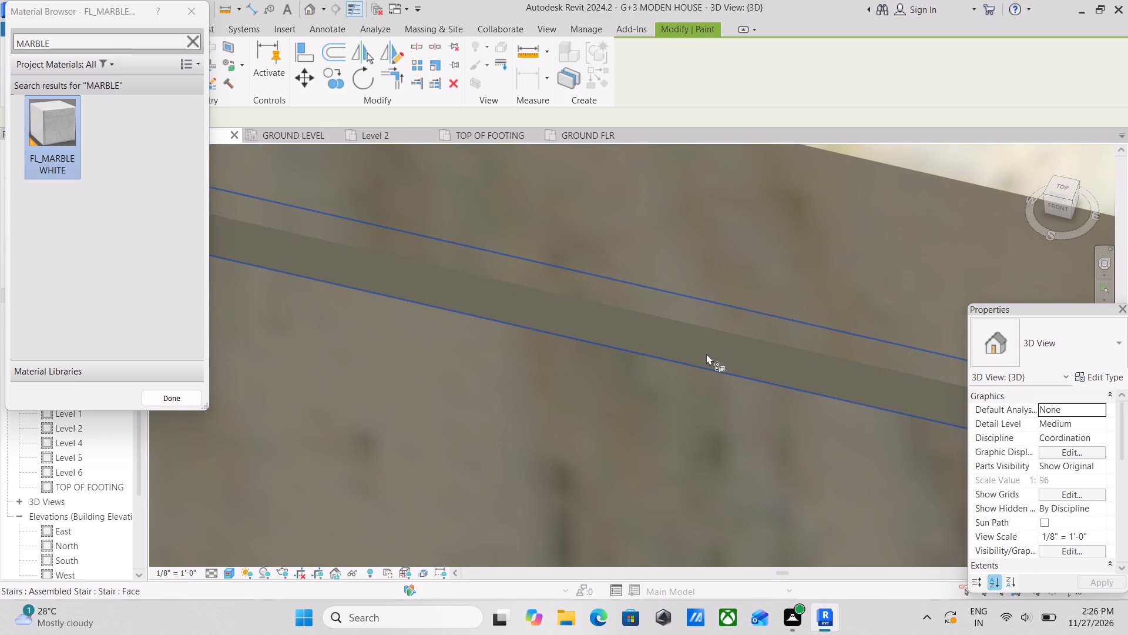
{"action": "left_click", "coordinate": [706, 353]}
Paint the next bare tread up the flight in FL_MARBLE WHITE, including the riser beneath it, its front edge and thin strip.
{"action": "scroll", "coordinate": [701, 353], "scroll_direction": "down", "scroll_amount": 5}
{"action": "scroll", "coordinate": [697, 354], "scroll_direction": "down", "scroll_amount": 16}
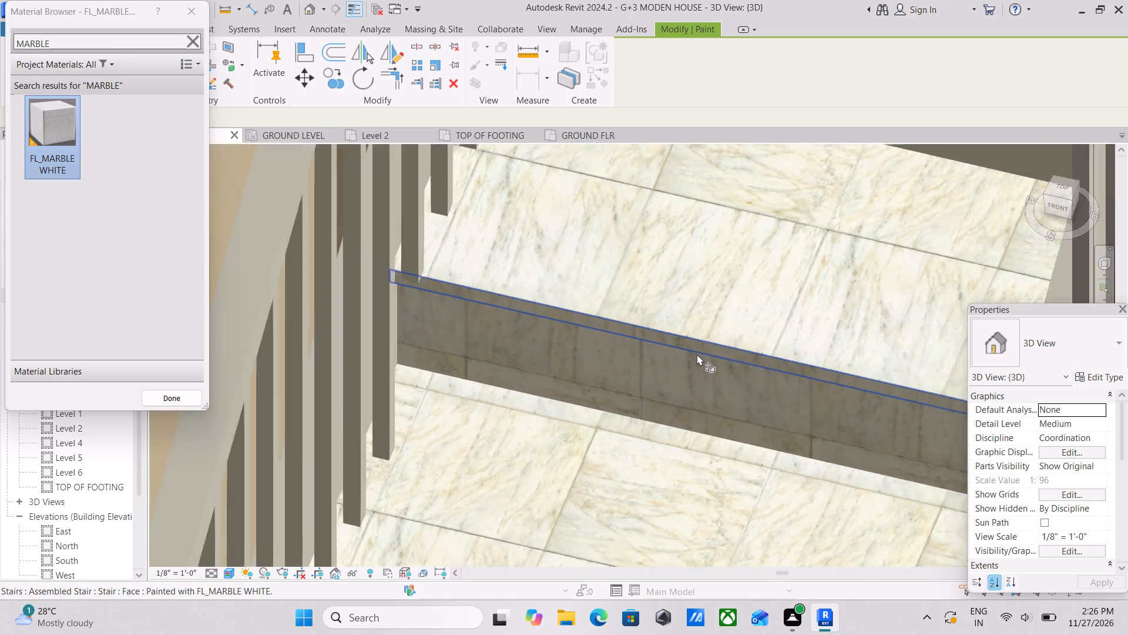
{"action": "middle_click_drag", "start_coordinate": [654, 236], "coordinate": [545, 477]}
{"action": "left_click", "coordinate": [680, 322]}
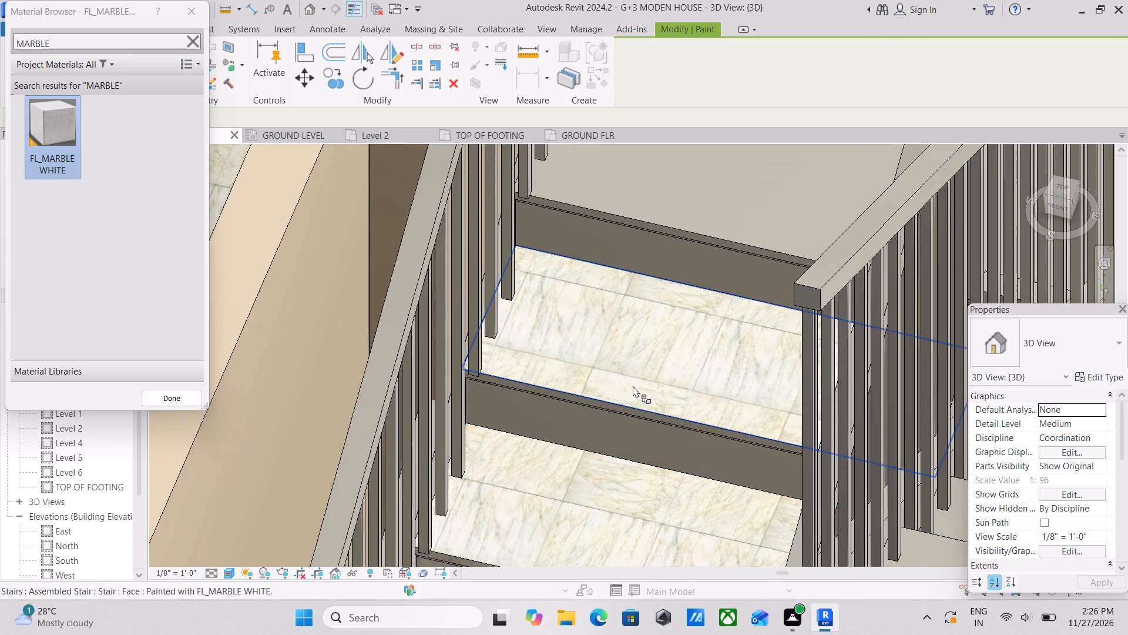
{"action": "scroll", "coordinate": [633, 386], "scroll_direction": "up", "scroll_amount": 4}
{"action": "left_click", "coordinate": [605, 452]}
{"action": "scroll", "coordinate": [603, 452], "scroll_direction": "up", "scroll_amount": 8}
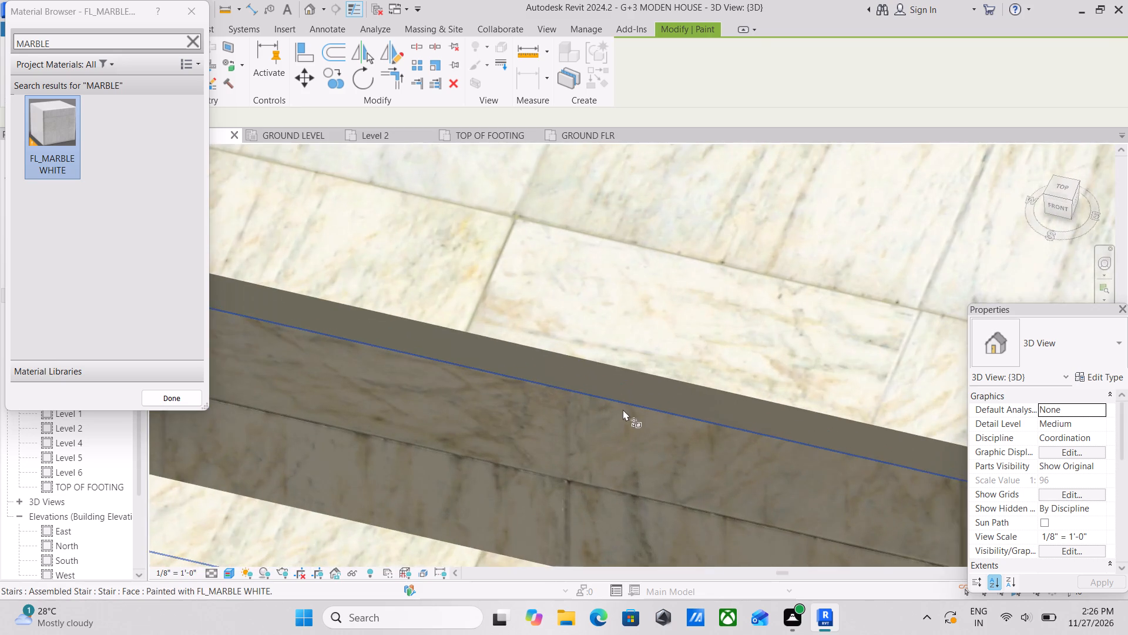
{"action": "left_click", "coordinate": [645, 369]}
{"action": "scroll", "coordinate": [634, 376], "scroll_direction": "up", "scroll_amount": 3}
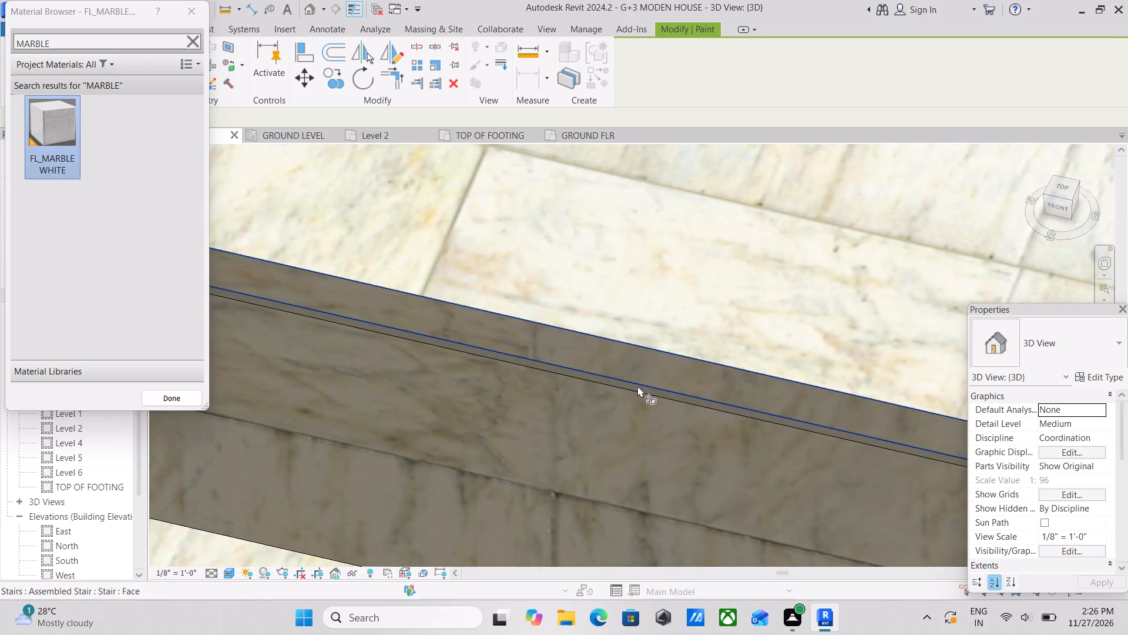
{"action": "scroll", "coordinate": [637, 386], "scroll_direction": "up", "scroll_amount": 5}
{"action": "left_click", "coordinate": [672, 398]}
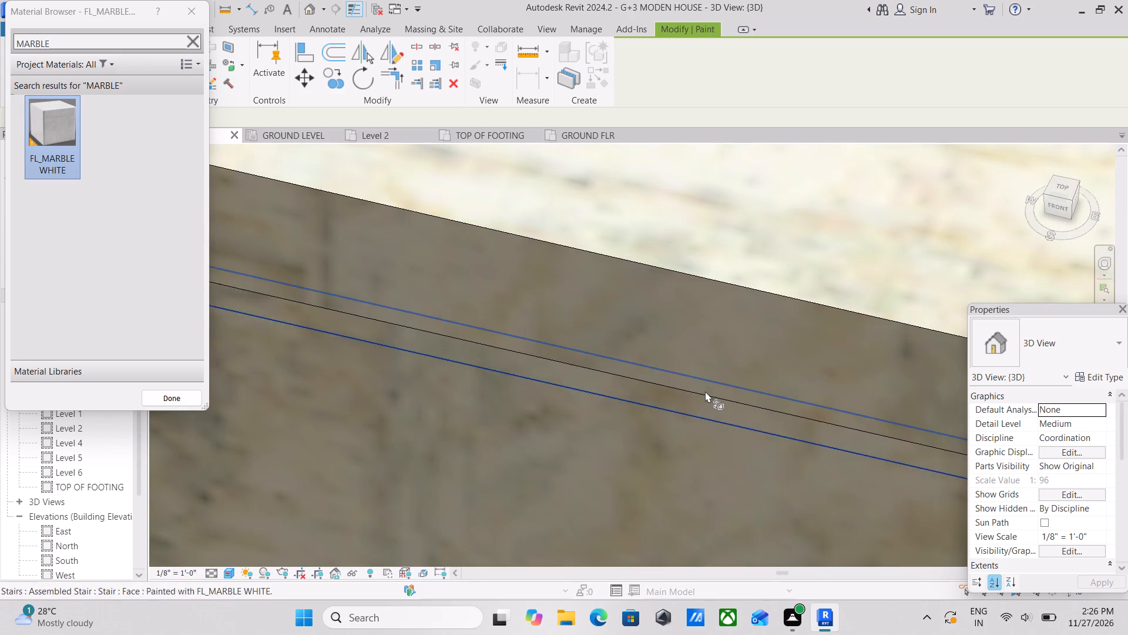
Paint the riser below the stair landing in FL_MARBLE WHITE, plus the landing's front edge, thin strip and top surface.
{"action": "middle_click_drag", "start_coordinate": [705, 391], "coordinate": [495, 365]}
{"action": "scroll", "coordinate": [521, 357], "scroll_direction": "down", "scroll_amount": 6}
{"action": "scroll", "coordinate": [614, 338], "scroll_direction": "down", "scroll_amount": 8}
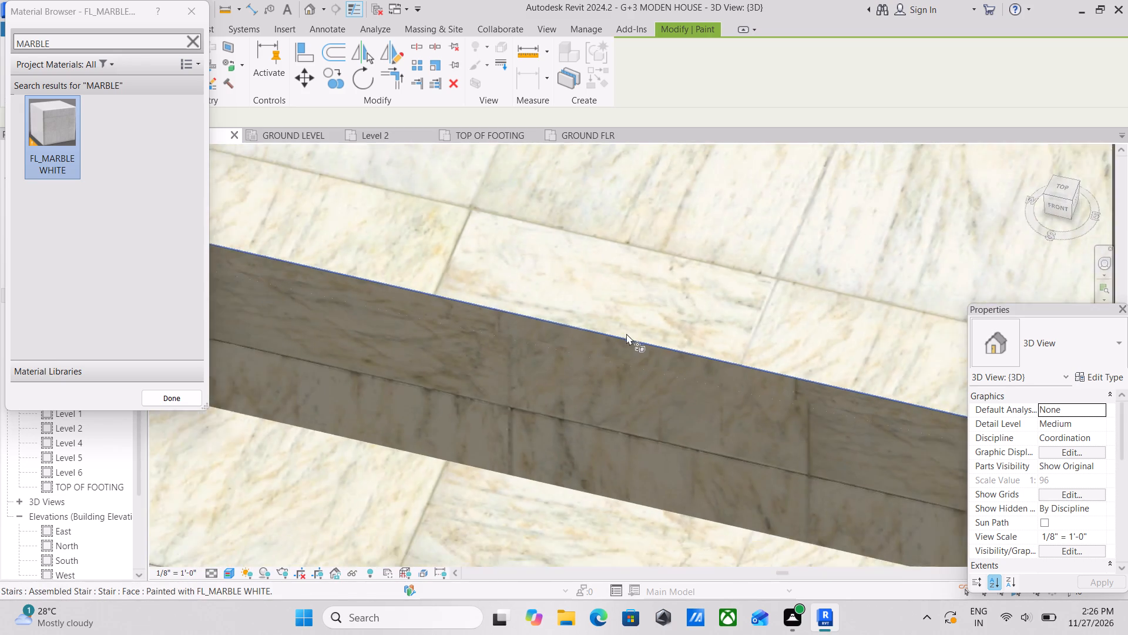
{"action": "middle_click_drag", "start_coordinate": [625, 339], "coordinate": [561, 458]}
{"action": "middle_click_drag", "start_coordinate": [635, 342], "coordinate": [616, 517]}
{"action": "middle_click_drag", "start_coordinate": [675, 329], "coordinate": [644, 465]}
{"action": "scroll", "coordinate": [644, 465], "scroll_direction": "up", "scroll_amount": 1}
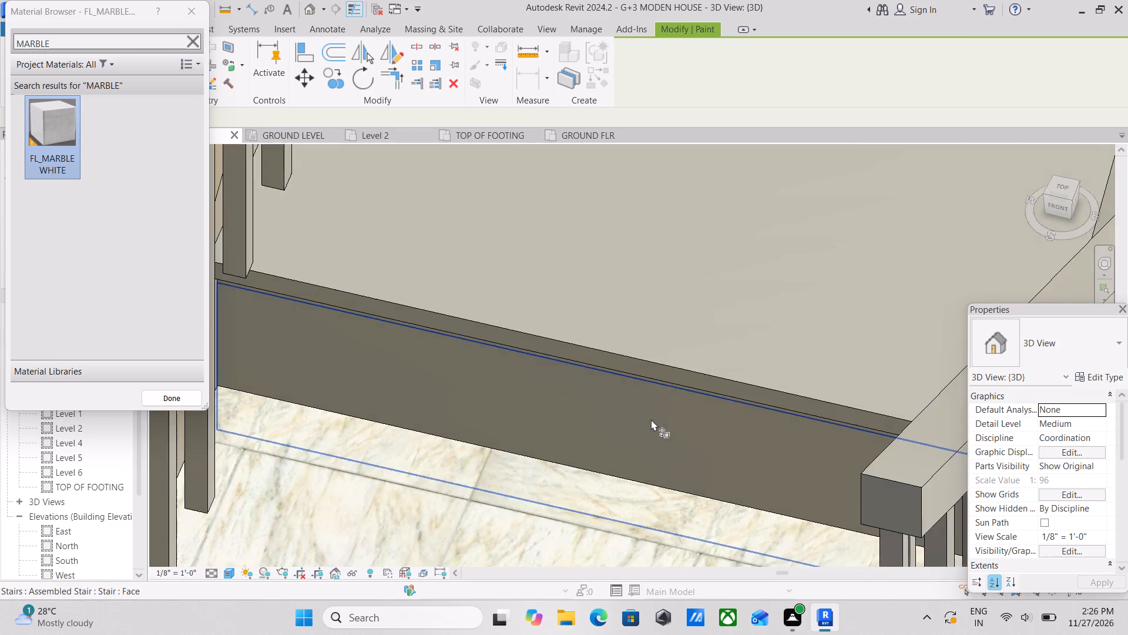
{"action": "left_click", "coordinate": [651, 419]}
{"action": "scroll", "coordinate": [647, 393], "scroll_direction": "up", "scroll_amount": 7}
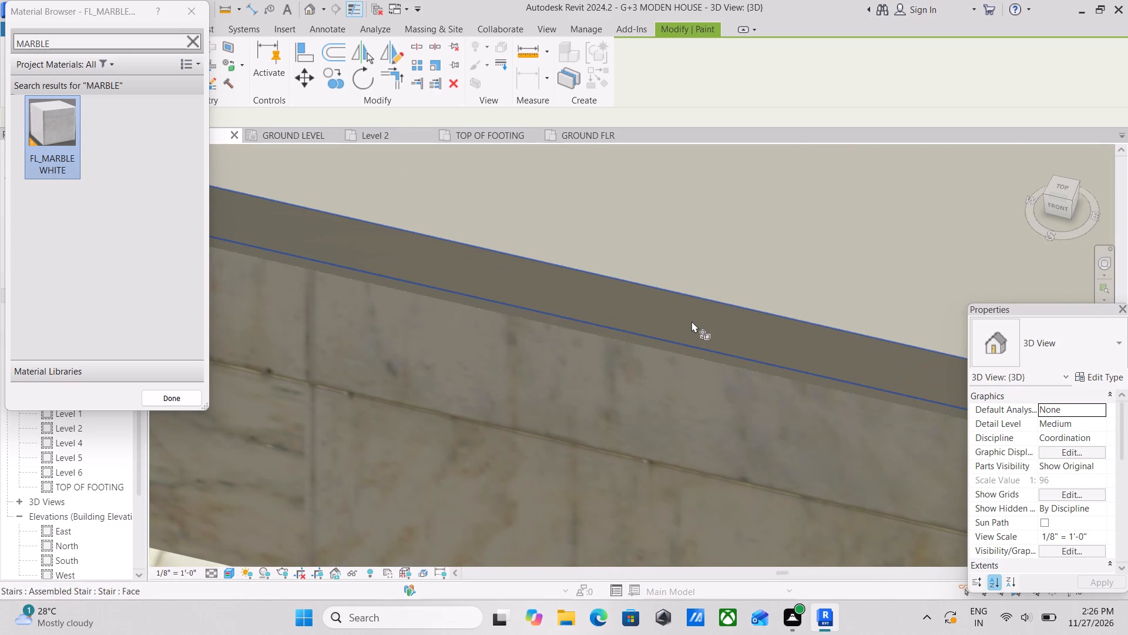
{"action": "left_click", "coordinate": [692, 319]}
{"action": "scroll", "coordinate": [686, 320], "scroll_direction": "up", "scroll_amount": 9}
{"action": "scroll", "coordinate": [687, 383], "scroll_direction": "up", "scroll_amount": 3}
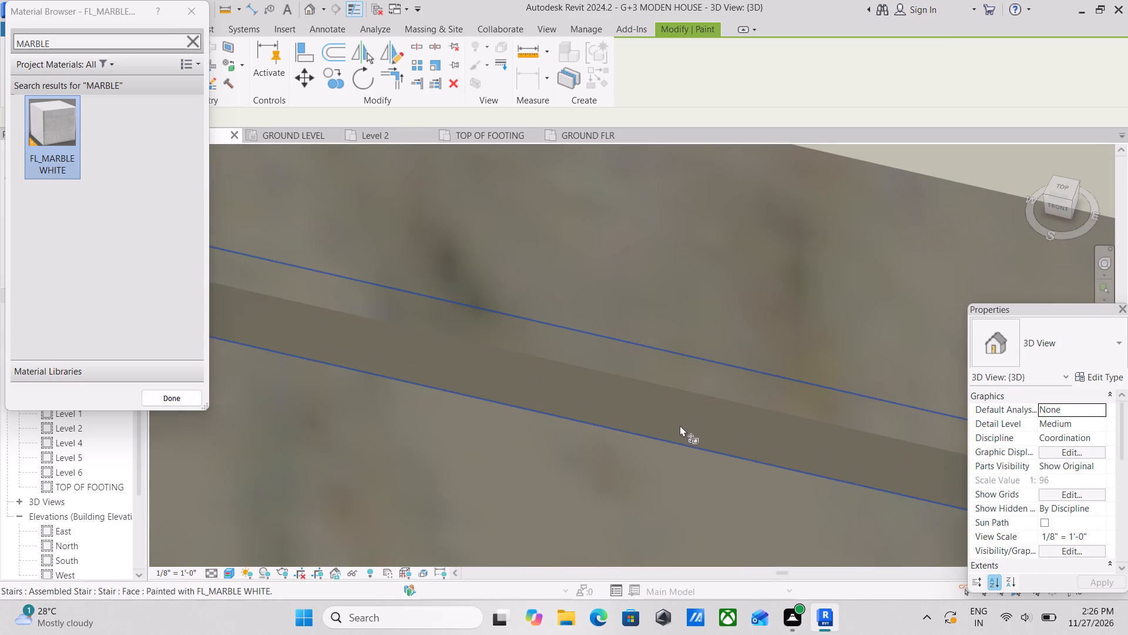
{"action": "left_click", "coordinate": [676, 426]}
{"action": "scroll", "coordinate": [679, 422], "scroll_direction": "down", "scroll_amount": 18}
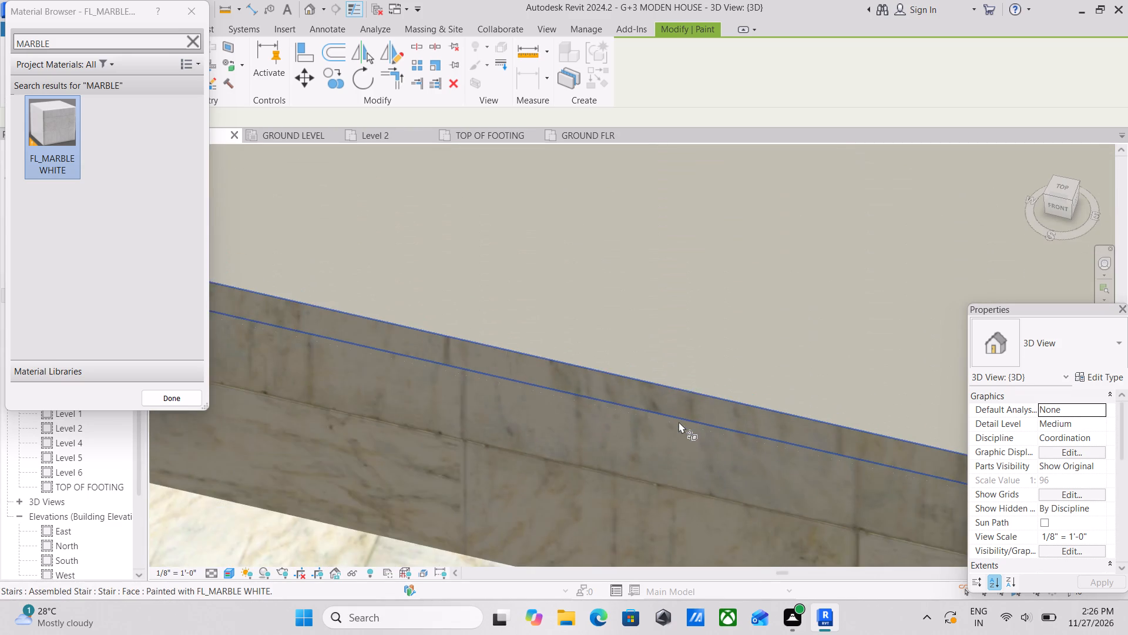
{"action": "scroll", "coordinate": [679, 422], "scroll_direction": "down", "scroll_amount": 2}
{"action": "left_click", "coordinate": [665, 304]}
Paint the four remaining bare treads at the bottom of the lower flight in FL_MARBLE WHITE.
{"action": "scroll", "coordinate": [660, 304], "scroll_direction": "down", "scroll_amount": 9}
{"action": "middle_click_drag", "start_coordinate": [657, 305], "coordinate": [573, 495]}
{"action": "middle_click_drag", "start_coordinate": [672, 374], "coordinate": [553, 217]}
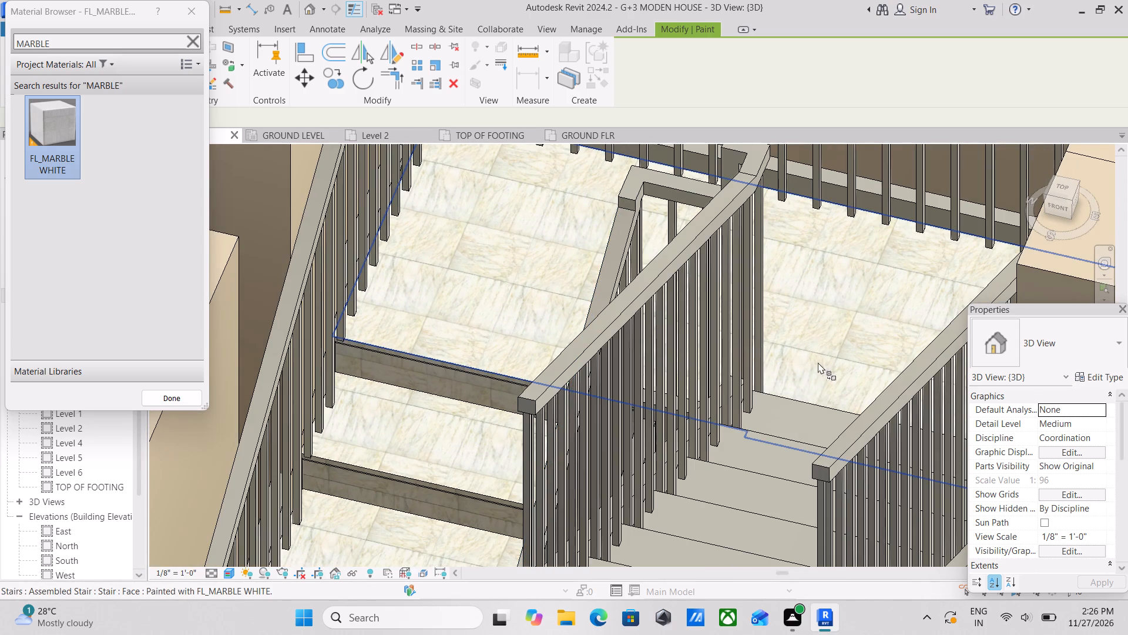
{"action": "scroll", "coordinate": [787, 365], "scroll_direction": "down", "scroll_amount": 2}
{"action": "middle_click_drag", "start_coordinate": [693, 366], "coordinate": [751, 216]}
{"action": "middle_click_drag", "start_coordinate": [629, 416], "coordinate": [673, 258]}
{"action": "middle_click_drag", "start_coordinate": [559, 390], "coordinate": [604, 287]}
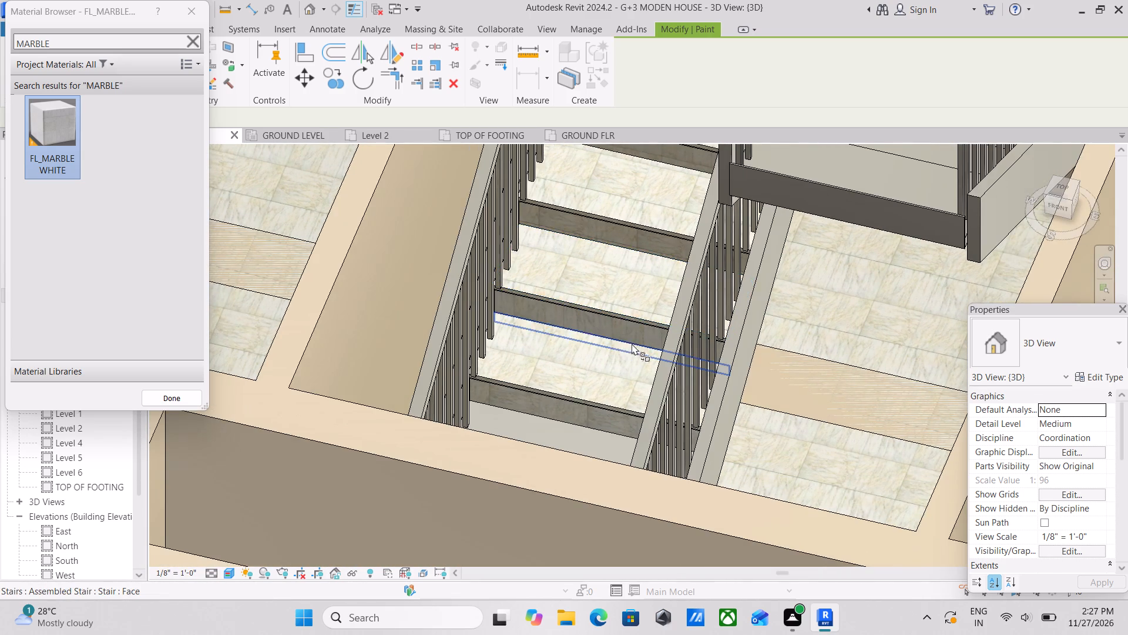
{"action": "middle_click_drag", "start_coordinate": [632, 343], "coordinate": [553, 362], "text": "shift"}
{"action": "middle_click_drag", "start_coordinate": [488, 338], "coordinate": [497, 520]}
{"action": "scroll", "coordinate": [469, 375], "scroll_direction": "down", "scroll_amount": 3}
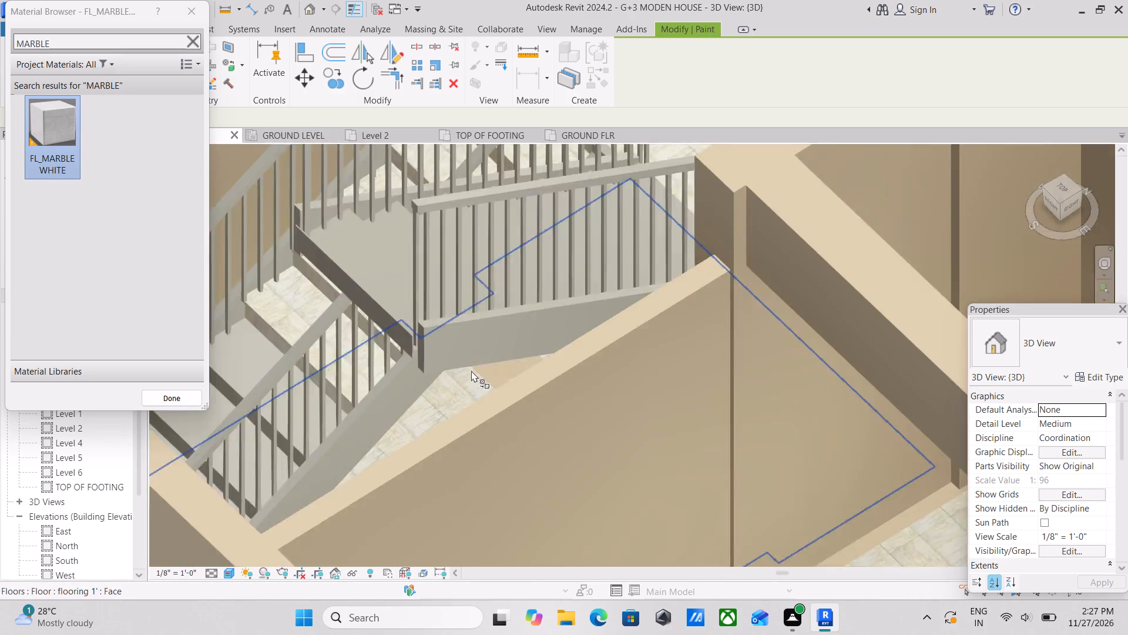
{"action": "scroll", "coordinate": [471, 370], "scroll_direction": "down", "scroll_amount": 4}
{"action": "middle_click_drag", "start_coordinate": [536, 341], "coordinate": [437, 531]}
{"action": "middle_click_drag", "start_coordinate": [531, 367], "coordinate": [491, 628]}
{"action": "scroll", "coordinate": [459, 437], "scroll_direction": "up", "scroll_amount": 3}
{"action": "middle_click_drag", "start_coordinate": [519, 410], "coordinate": [412, 402], "text": "shift"}
{"action": "scroll", "coordinate": [745, 300], "scroll_direction": "up", "scroll_amount": 3}
{"action": "middle_click_drag", "start_coordinate": [740, 321], "coordinate": [665, 362], "text": "shift"}
{"action": "middle_click_drag", "start_coordinate": [770, 335], "coordinate": [438, 340]}
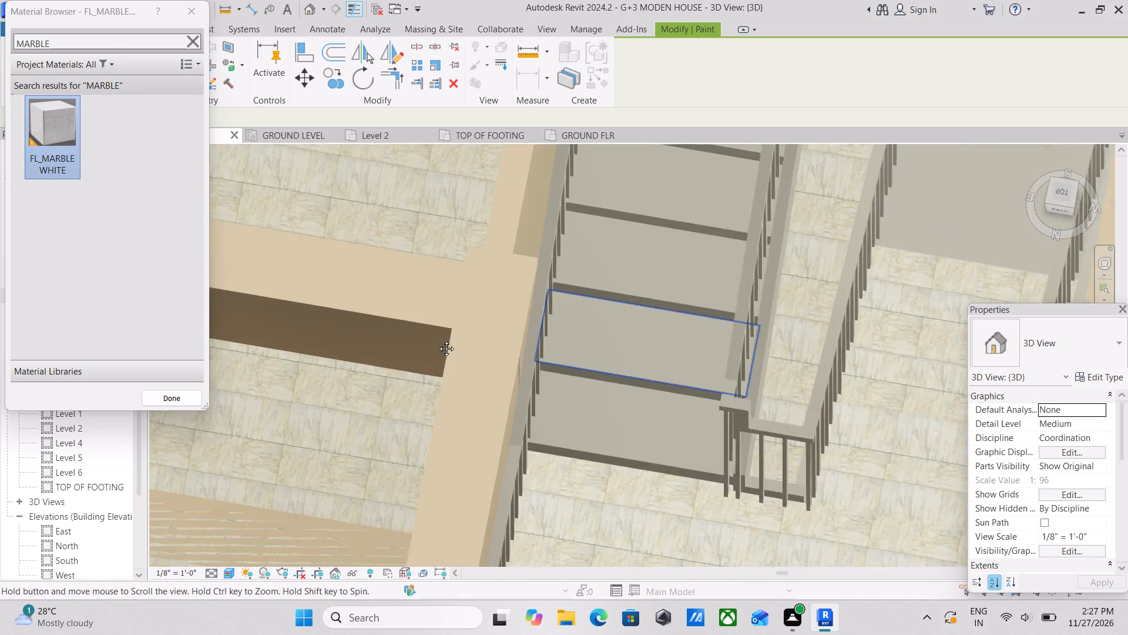
{"action": "middle_click_drag", "start_coordinate": [438, 340], "coordinate": [411, 347]}
{"action": "left_click", "coordinate": [737, 230]}
{"action": "middle_click_drag", "start_coordinate": [734, 232], "coordinate": [719, 254]}
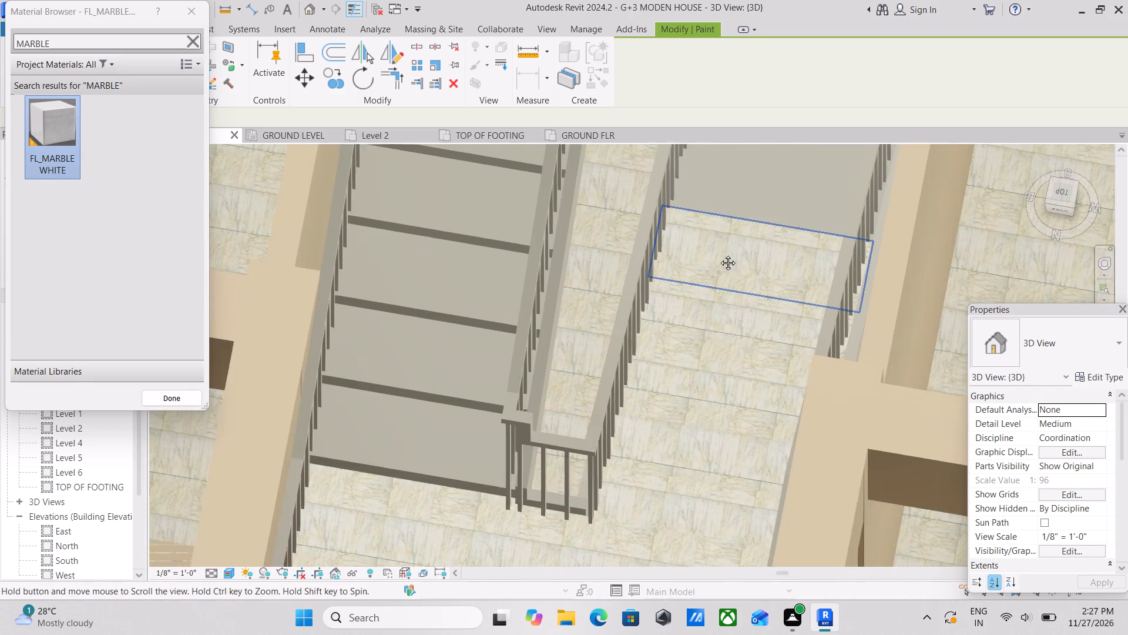
{"action": "middle_click_drag", "start_coordinate": [719, 254], "coordinate": [676, 316]}
{"action": "left_click", "coordinate": [688, 284]}
{"action": "middle_click_drag", "start_coordinate": [684, 285], "coordinate": [647, 355]}
{"action": "left_click", "coordinate": [662, 285]}
{"action": "left_click", "coordinate": [681, 240]}
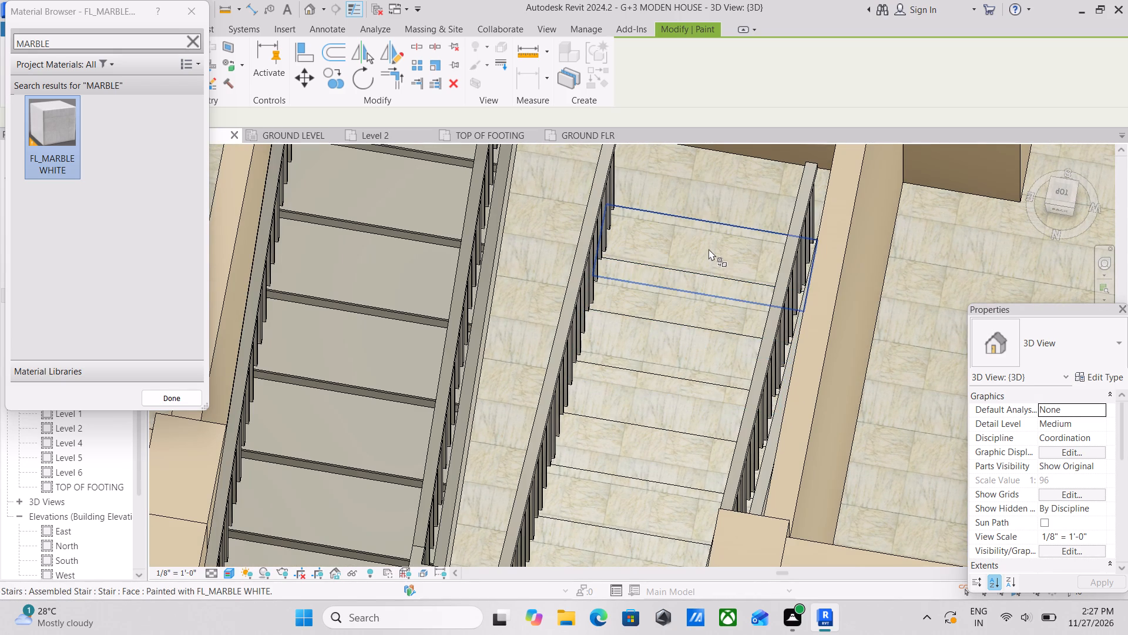
Paint the bare riser near the bottom of the lower flight, just above the beam, in FL_MARBLE WHITE.
{"action": "middle_click_drag", "start_coordinate": [704, 265], "coordinate": [655, 295], "text": "shift"}
{"action": "scroll", "coordinate": [657, 296], "scroll_direction": "down", "scroll_amount": 1}
{"action": "middle_click_drag", "start_coordinate": [745, 343], "coordinate": [507, 236]}
{"action": "middle_click_drag", "start_coordinate": [639, 284], "coordinate": [503, 319], "text": "shift"}
{"action": "scroll", "coordinate": [461, 370], "scroll_direction": "down", "scroll_amount": 1}
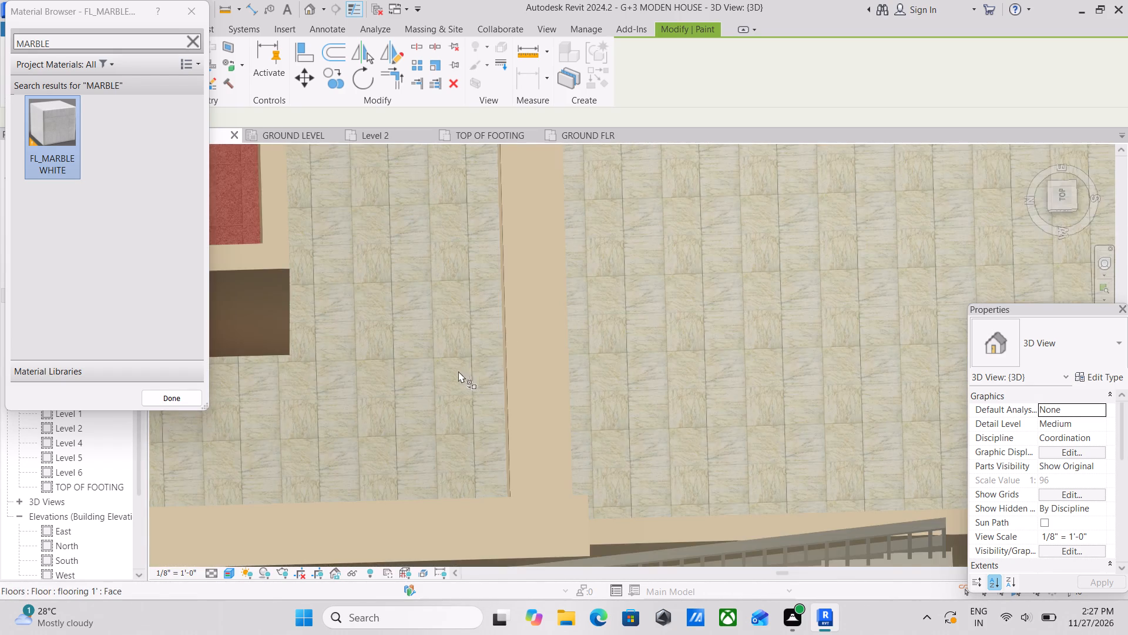
{"action": "scroll", "coordinate": [458, 371], "scroll_direction": "down", "scroll_amount": 1}
{"action": "middle_click_drag", "start_coordinate": [458, 371], "coordinate": [631, 153]}
{"action": "scroll", "coordinate": [579, 272], "scroll_direction": "down", "scroll_amount": 5}
{"action": "middle_click_drag", "start_coordinate": [547, 389], "coordinate": [534, 181]}
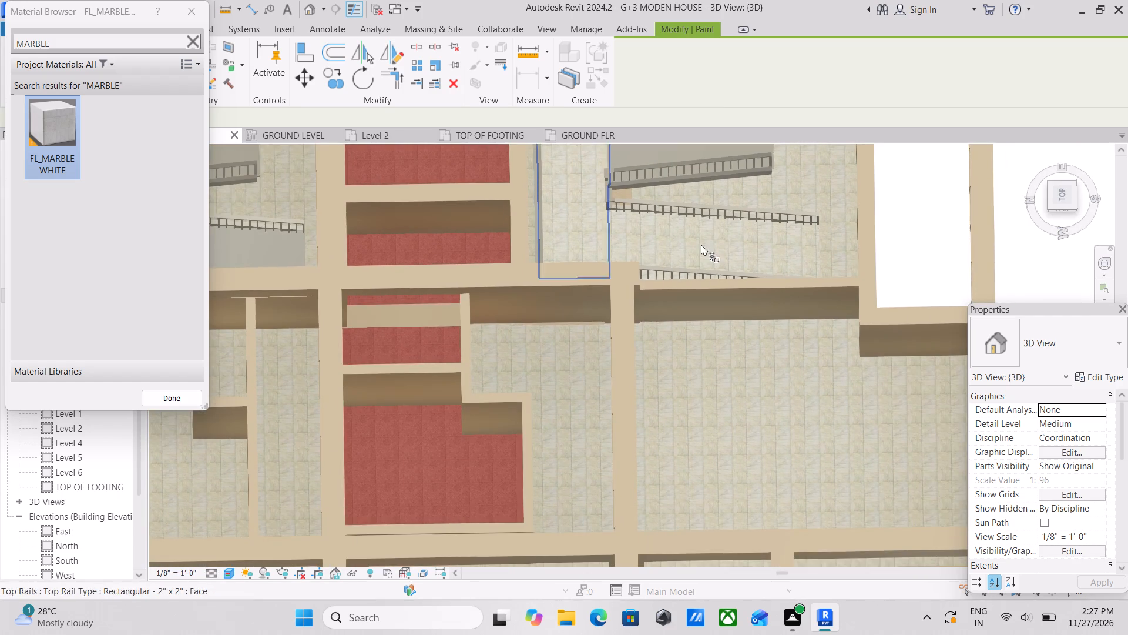
{"action": "middle_click_drag", "start_coordinate": [699, 246], "coordinate": [579, 230], "text": "shift"}
{"action": "middle_click_drag", "start_coordinate": [584, 352], "coordinate": [528, 216], "text": "shift"}
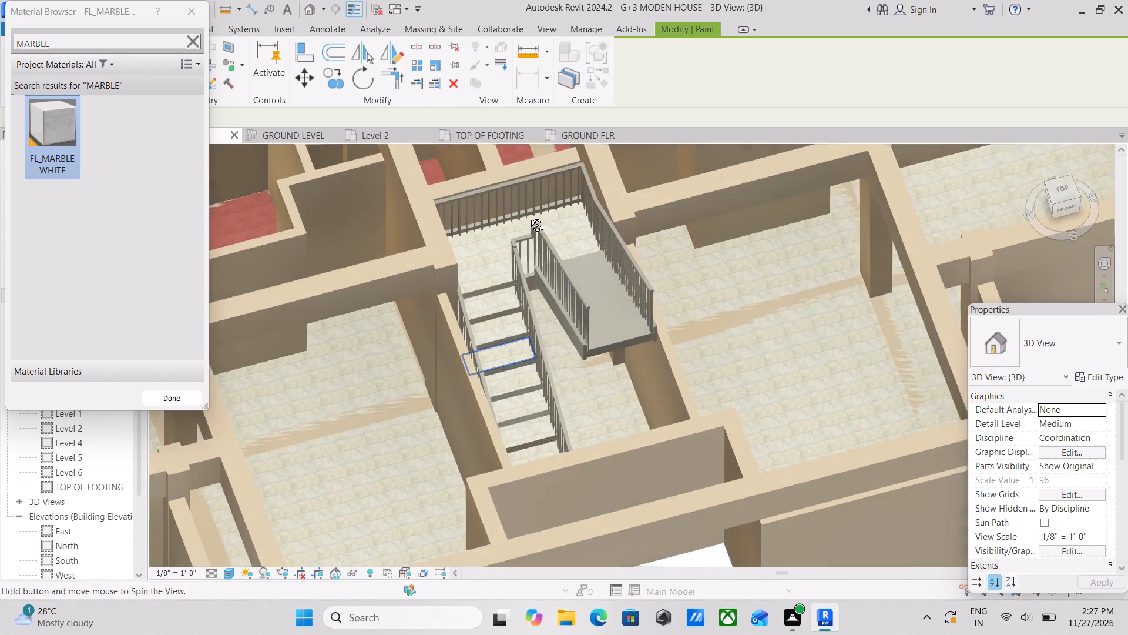
{"action": "middle_click_drag", "start_coordinate": [528, 216], "coordinate": [528, 215], "text": "shift"}
{"action": "scroll", "coordinate": [498, 275], "scroll_direction": "up", "scroll_amount": 1}
{"action": "middle_click_drag", "start_coordinate": [509, 320], "coordinate": [488, 200], "text": "shift"}
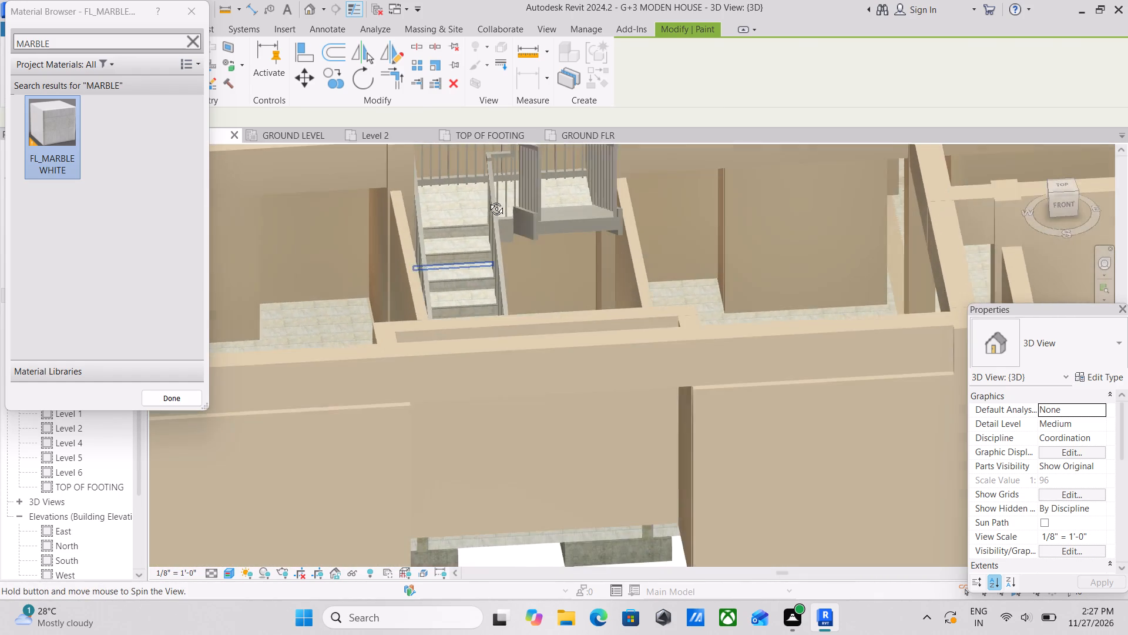
{"action": "middle_click_drag", "start_coordinate": [488, 200], "coordinate": [565, 282], "text": "shift"}
{"action": "scroll", "coordinate": [560, 273], "scroll_direction": "up", "scroll_amount": 1, "text": "shift"}
{"action": "scroll", "coordinate": [576, 300], "scroll_direction": "up", "scroll_amount": 2}
{"action": "middle_click_drag", "start_coordinate": [658, 341], "coordinate": [615, 379], "text": "shift"}
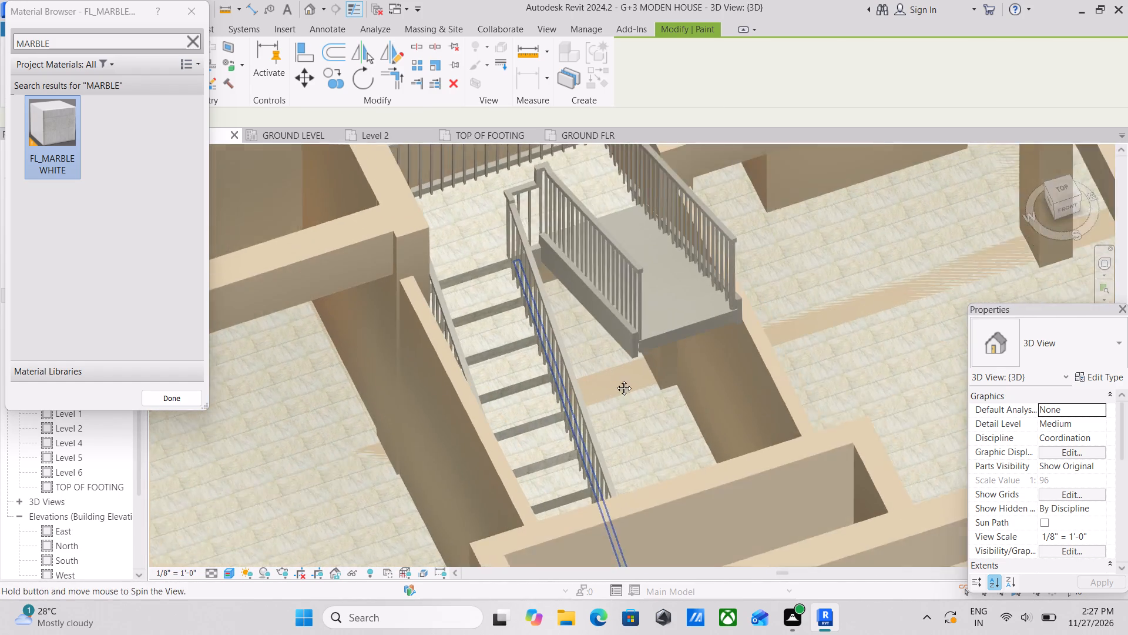
{"action": "middle_click_drag", "start_coordinate": [615, 379], "coordinate": [616, 379], "text": "shift"}
{"action": "scroll", "coordinate": [615, 379], "scroll_direction": "up", "scroll_amount": 2}
{"action": "middle_click_drag", "start_coordinate": [595, 406], "coordinate": [594, 249]}
{"action": "scroll", "coordinate": [539, 382], "scroll_direction": "up", "scroll_amount": 6}
{"action": "middle_click_drag", "start_coordinate": [539, 377], "coordinate": [536, 379], "text": "shift"}
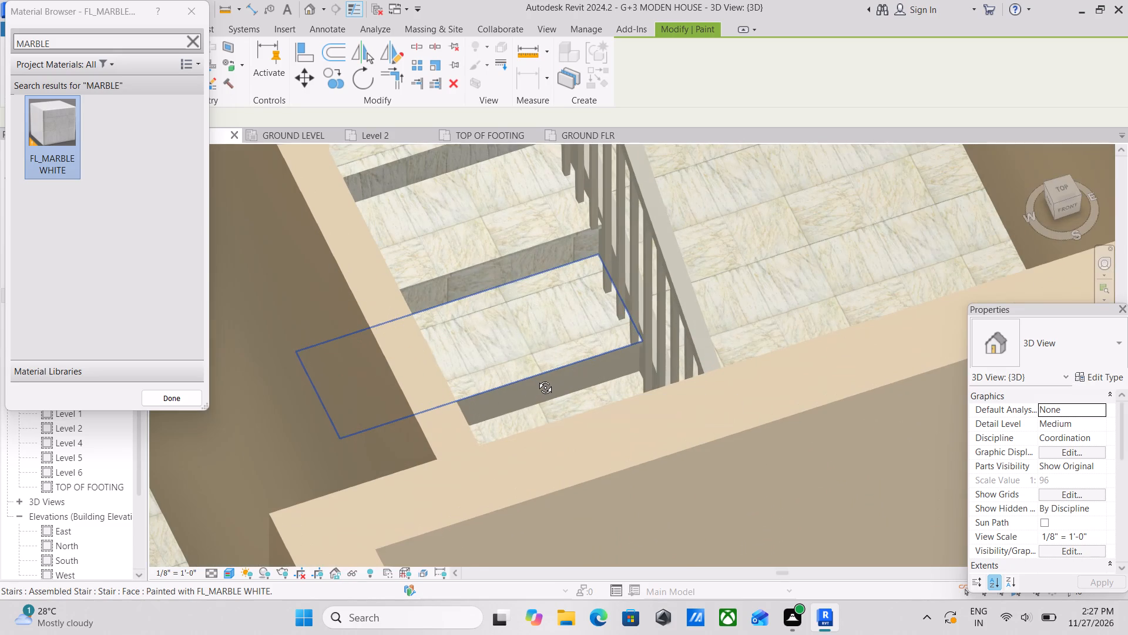
{"action": "middle_click_drag", "start_coordinate": [536, 379], "coordinate": [517, 379], "text": "shift"}
{"action": "left_click", "coordinate": [392, 410]}
Paint the front edge of the tread directly above that riser in FL_MARBLE WHITE.
{"action": "middle_click_drag", "start_coordinate": [431, 392], "coordinate": [405, 406], "text": "shift"}
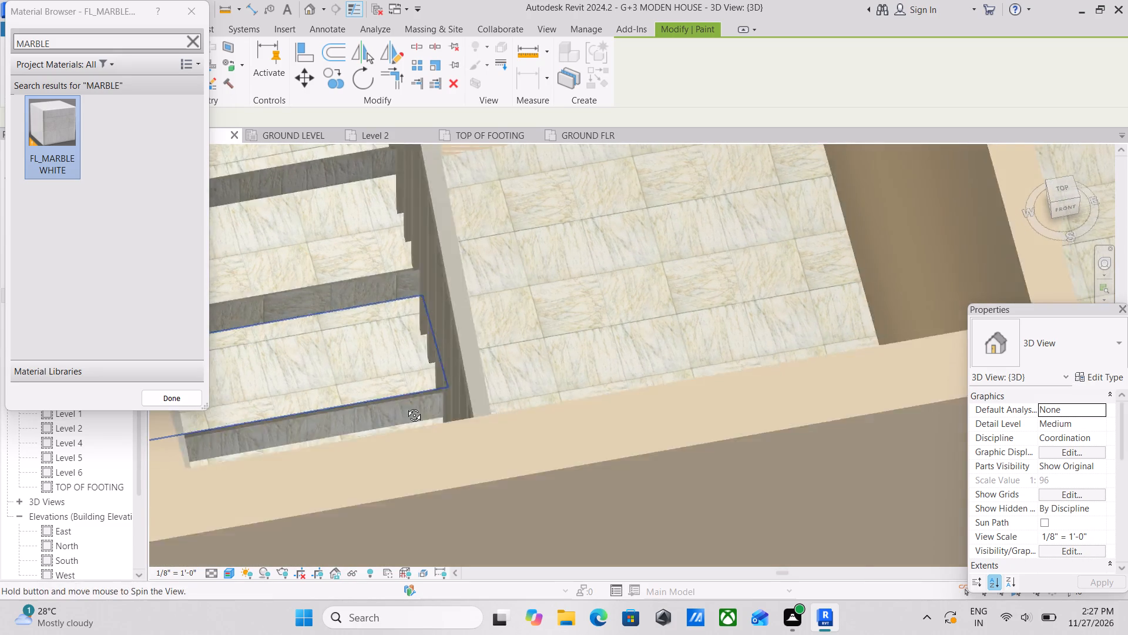
{"action": "middle_click_drag", "start_coordinate": [405, 406], "coordinate": [404, 406], "text": "shift"}
{"action": "middle_click_drag", "start_coordinate": [385, 378], "coordinate": [756, 301]}
{"action": "scroll", "coordinate": [459, 348], "scroll_direction": "up", "scroll_amount": 7}
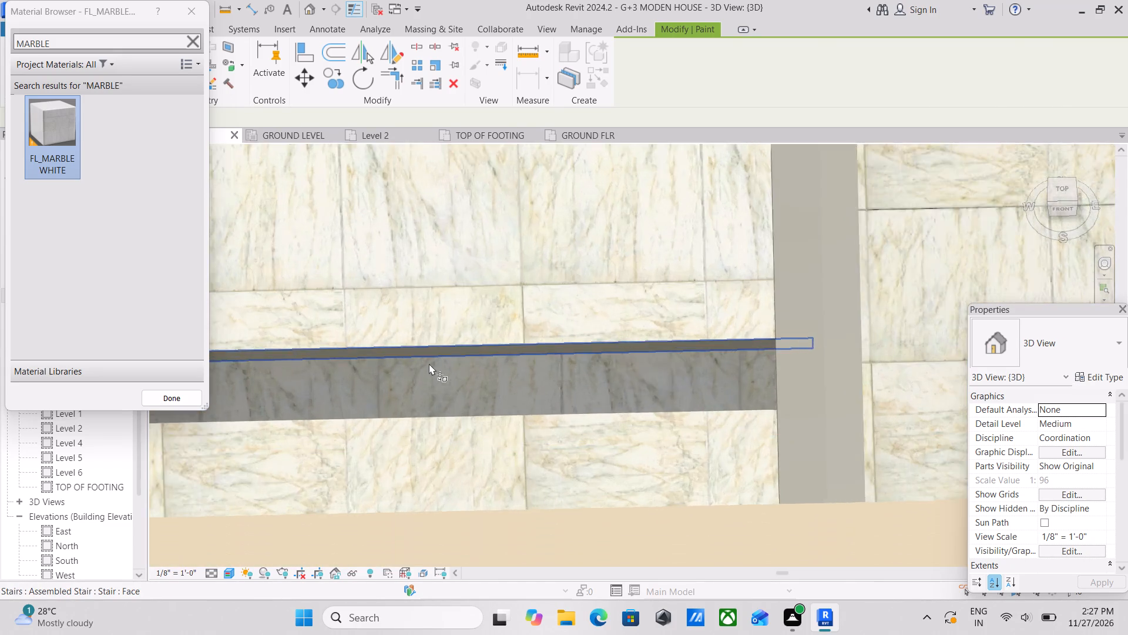
{"action": "scroll", "coordinate": [429, 363], "scroll_direction": "up", "scroll_amount": 5}
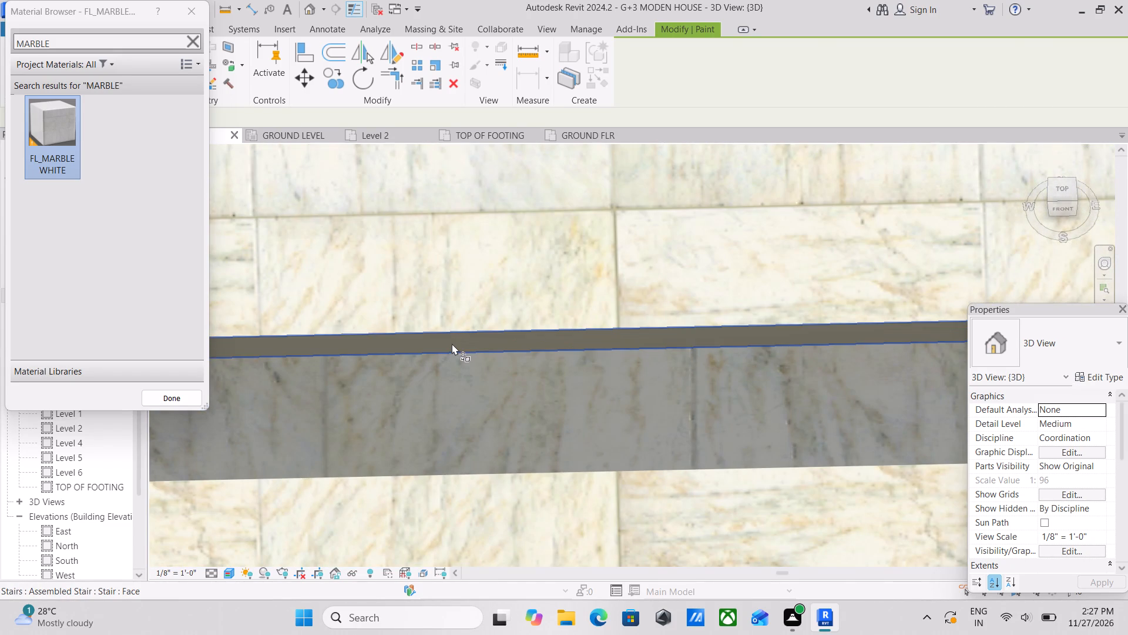
{"action": "left_click", "coordinate": [452, 343]}
Examine the stair flights from several angles for faces still lacking the marble material.
{"action": "scroll", "coordinate": [452, 343], "scroll_direction": "down", "scroll_amount": 10}
{"action": "middle_click_drag", "start_coordinate": [452, 343], "coordinate": [449, 425]}
{"action": "scroll", "coordinate": [466, 282], "scroll_direction": "down", "scroll_amount": 2}
{"action": "middle_click_drag", "start_coordinate": [438, 364], "coordinate": [508, 225]}
{"action": "middle_click_drag", "start_coordinate": [492, 293], "coordinate": [414, 334], "text": "shift"}
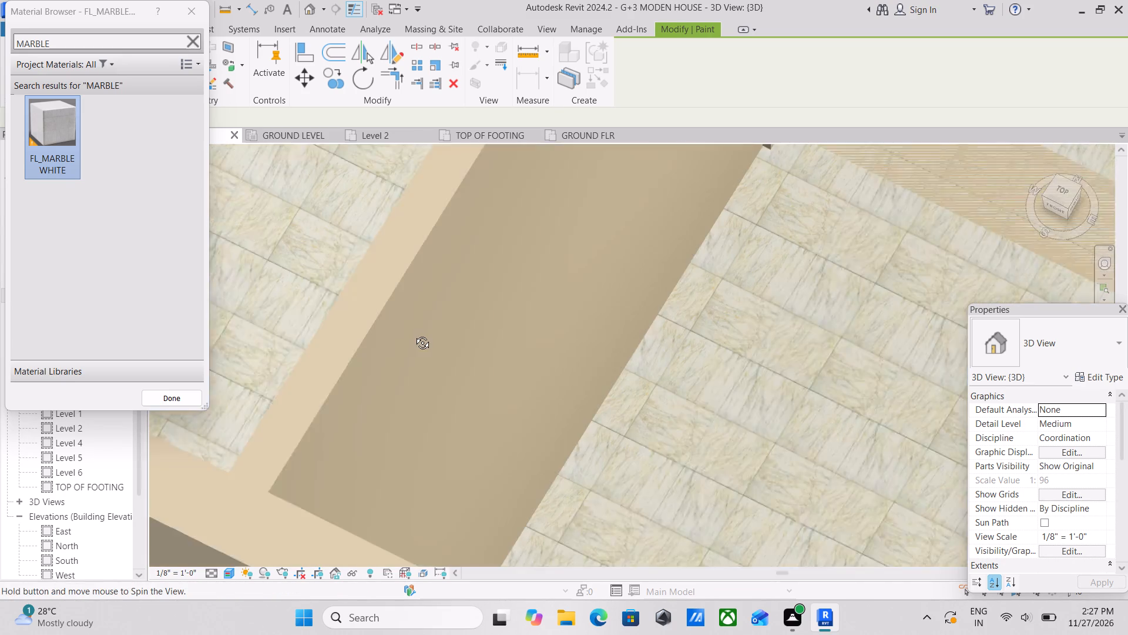
{"action": "middle_click_drag", "start_coordinate": [414, 334], "coordinate": [412, 335], "text": "shift"}
{"action": "scroll", "coordinate": [411, 316], "scroll_direction": "down", "scroll_amount": 2}
{"action": "middle_click_drag", "start_coordinate": [411, 316], "coordinate": [796, 328]}
{"action": "scroll", "coordinate": [589, 317], "scroll_direction": "down", "scroll_amount": 5}
{"action": "middle_click_drag", "start_coordinate": [566, 314], "coordinate": [623, 350]}
{"action": "middle_click_drag", "start_coordinate": [678, 294], "coordinate": [607, 337], "text": "shift"}
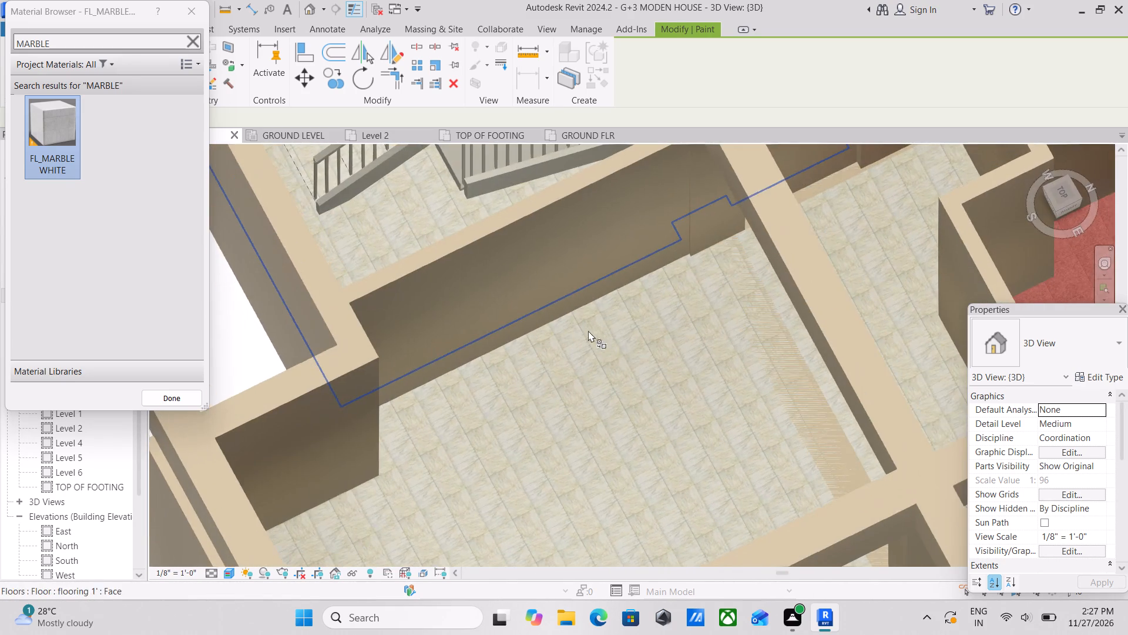
{"action": "middle_click_drag", "start_coordinate": [585, 328], "coordinate": [743, 520]}
{"action": "middle_click_drag", "start_coordinate": [612, 360], "coordinate": [640, 328], "text": "shift"}
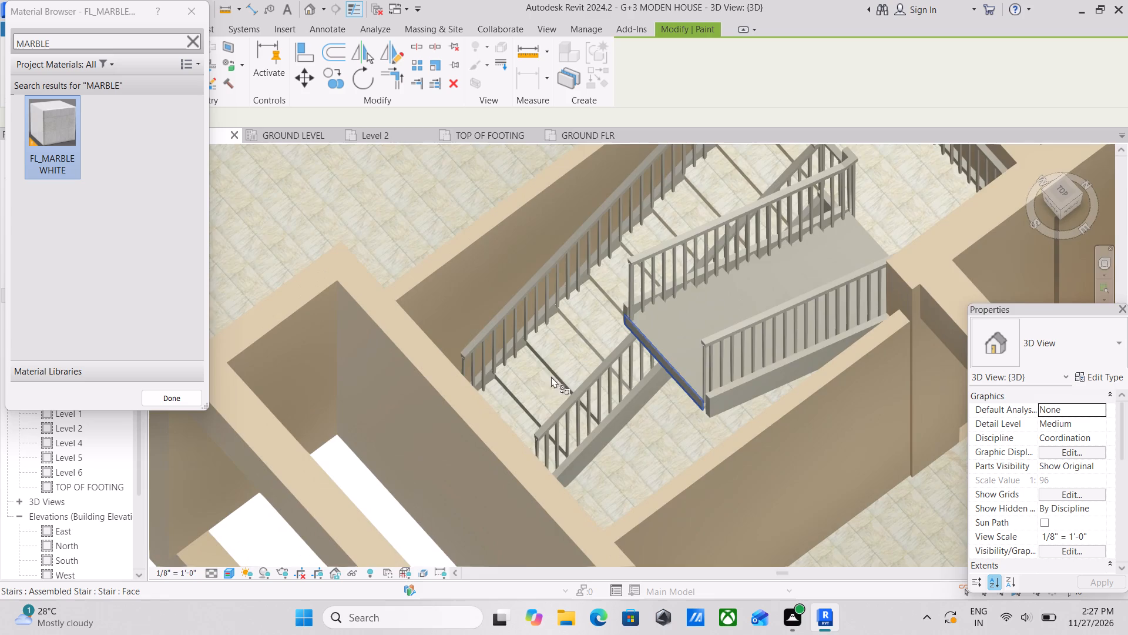
{"action": "scroll", "coordinate": [543, 379], "scroll_direction": "up", "scroll_amount": 17}
{"action": "middle_click_drag", "start_coordinate": [553, 370], "coordinate": [623, 333]}
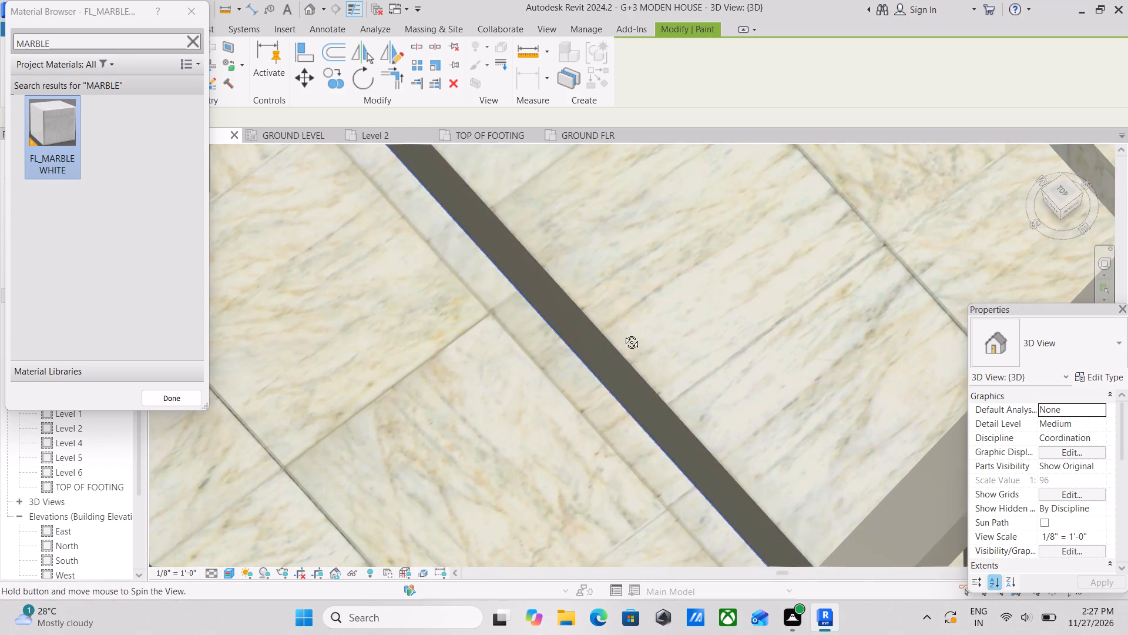
{"action": "middle_click_drag", "start_coordinate": [623, 333], "coordinate": [643, 316]}
Paint the first three bare treads at the front, open end of the railed stair flight in FL_MARBLE WHITE.
{"action": "middle_click", "coordinate": [643, 316], "text": "shift"}
{"action": "middle_click", "coordinate": [643, 316], "text": "shift"}
{"action": "scroll", "coordinate": [646, 314], "scroll_direction": "up", "scroll_amount": 1}
{"action": "scroll", "coordinate": [646, 313], "scroll_direction": "down", "scroll_amount": 6}
{"action": "scroll", "coordinate": [627, 347], "scroll_direction": "up", "scroll_amount": 5}
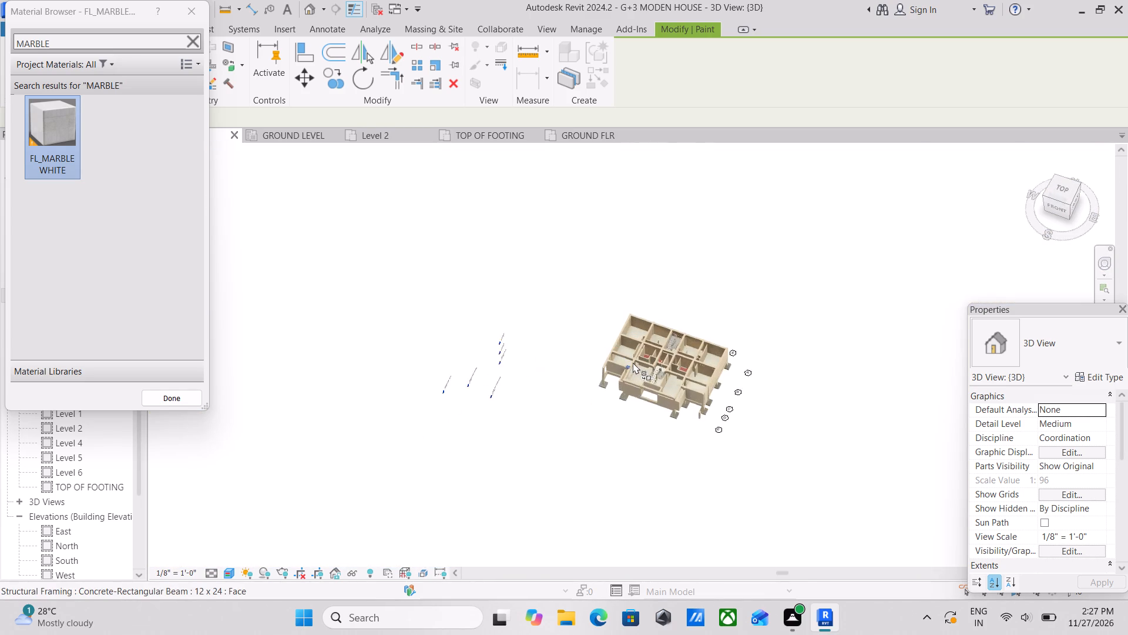
{"action": "scroll", "coordinate": [633, 362], "scroll_direction": "up", "scroll_amount": 20}
{"action": "scroll", "coordinate": [633, 362], "scroll_direction": "up", "scroll_amount": 5}
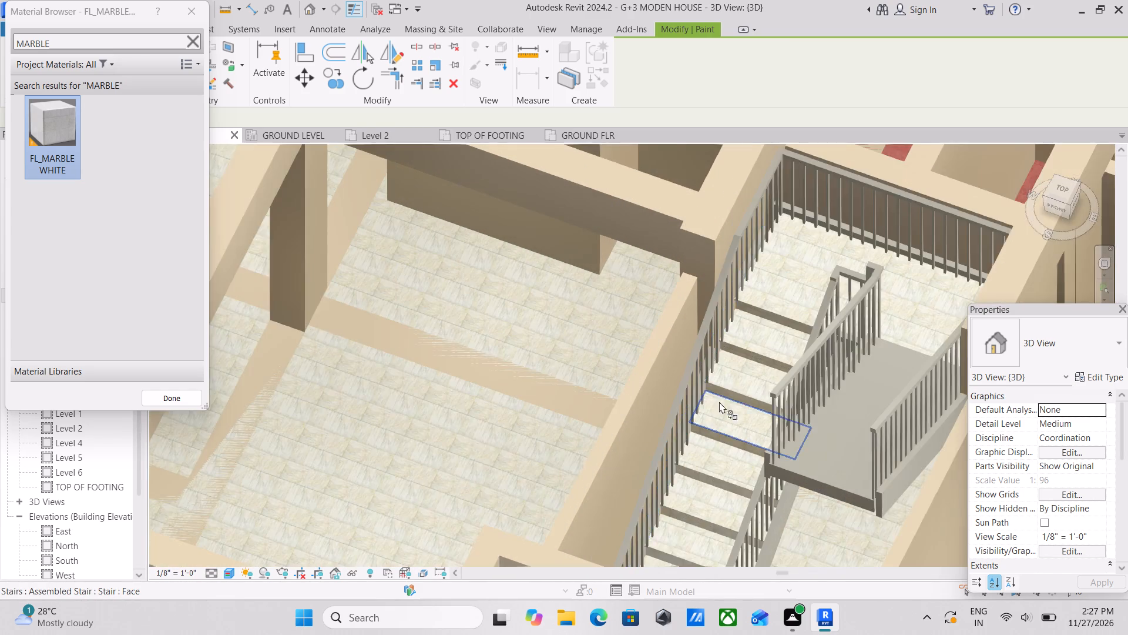
{"action": "scroll", "coordinate": [719, 402], "scroll_direction": "up", "scroll_amount": 1}
{"action": "scroll", "coordinate": [747, 360], "scroll_direction": "up", "scroll_amount": 2}
{"action": "middle_click_drag", "start_coordinate": [761, 358], "coordinate": [579, 303]}
{"action": "middle_click_drag", "start_coordinate": [730, 382], "coordinate": [696, 329]}
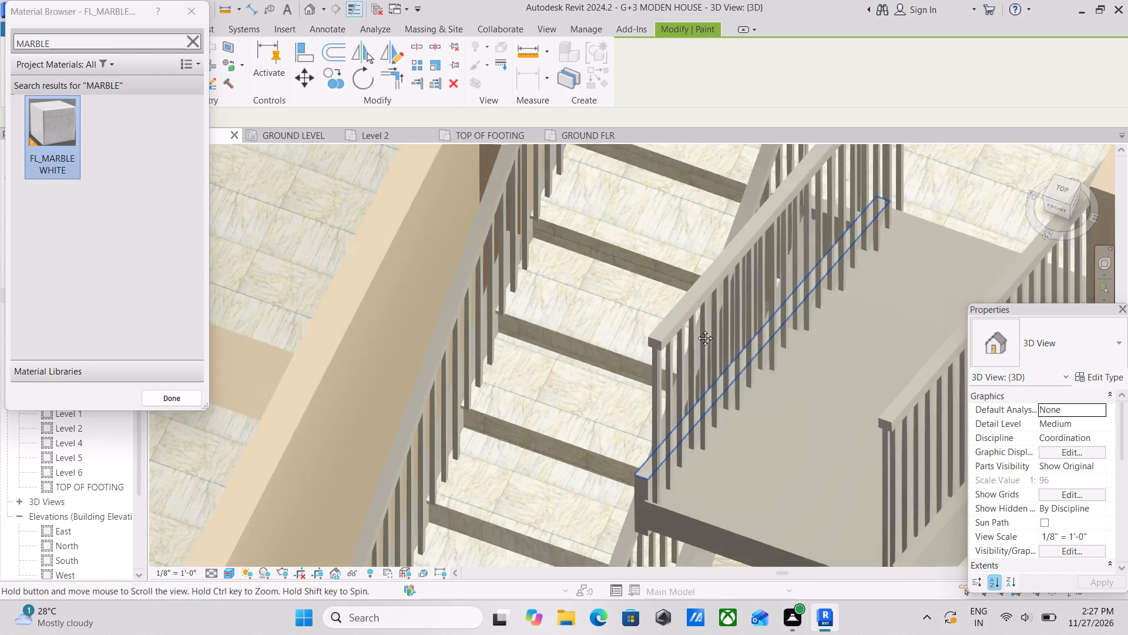
{"action": "middle_click_drag", "start_coordinate": [696, 329], "coordinate": [677, 266]}
{"action": "scroll", "coordinate": [688, 397], "scroll_direction": "up", "scroll_amount": 7}
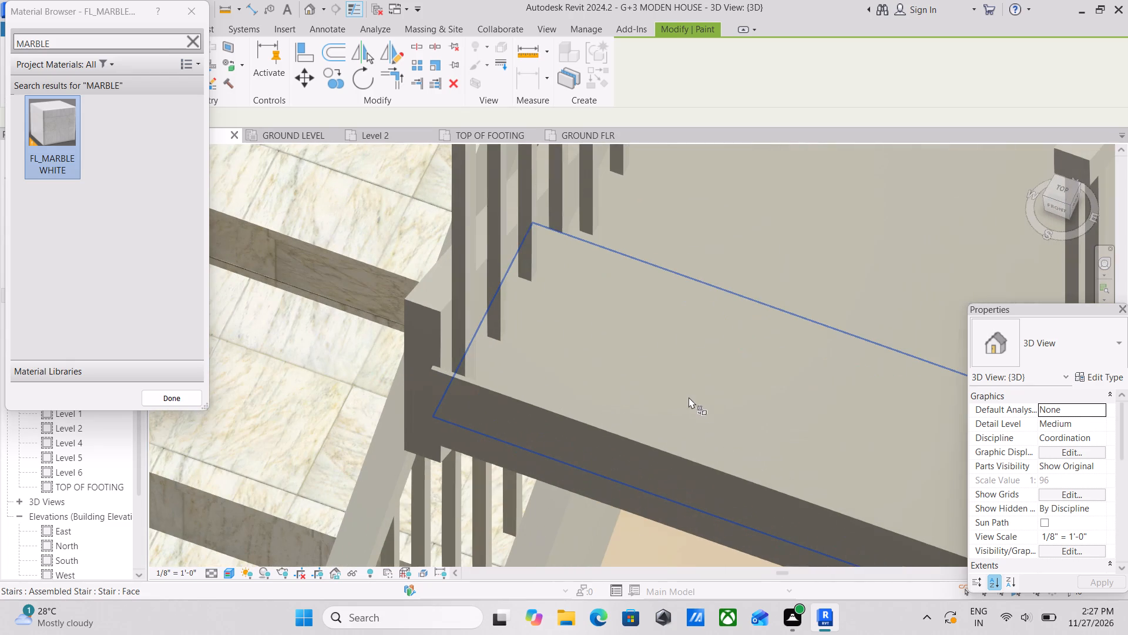
{"action": "left_click", "coordinate": [654, 419]}
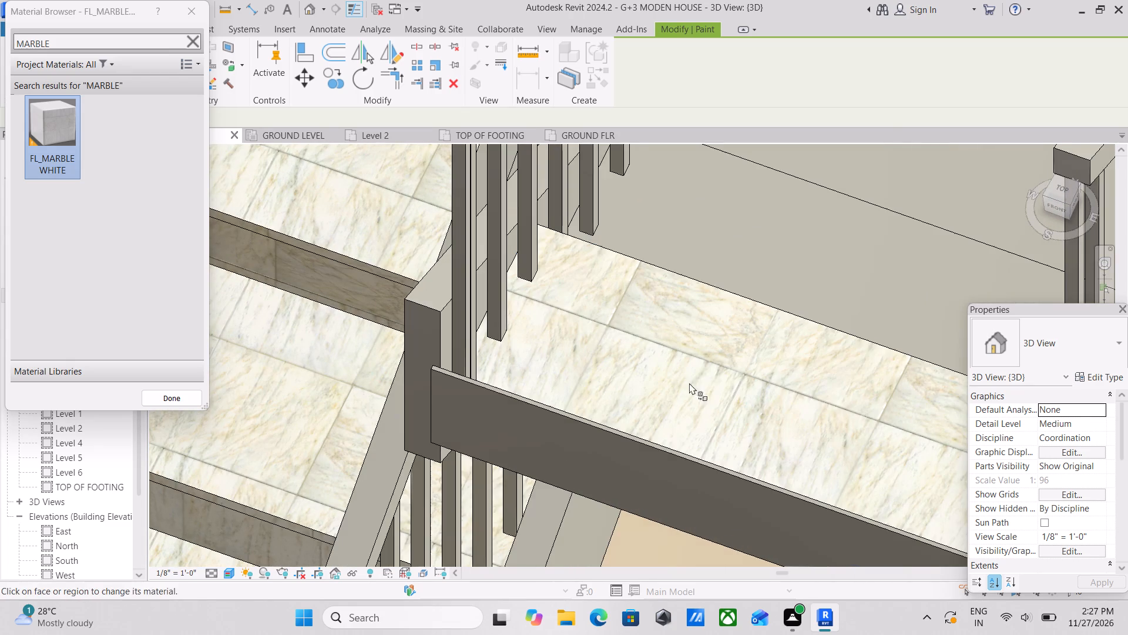
{"action": "middle_click_drag", "start_coordinate": [704, 363], "coordinate": [619, 452]}
{"action": "left_click", "coordinate": [679, 330]}
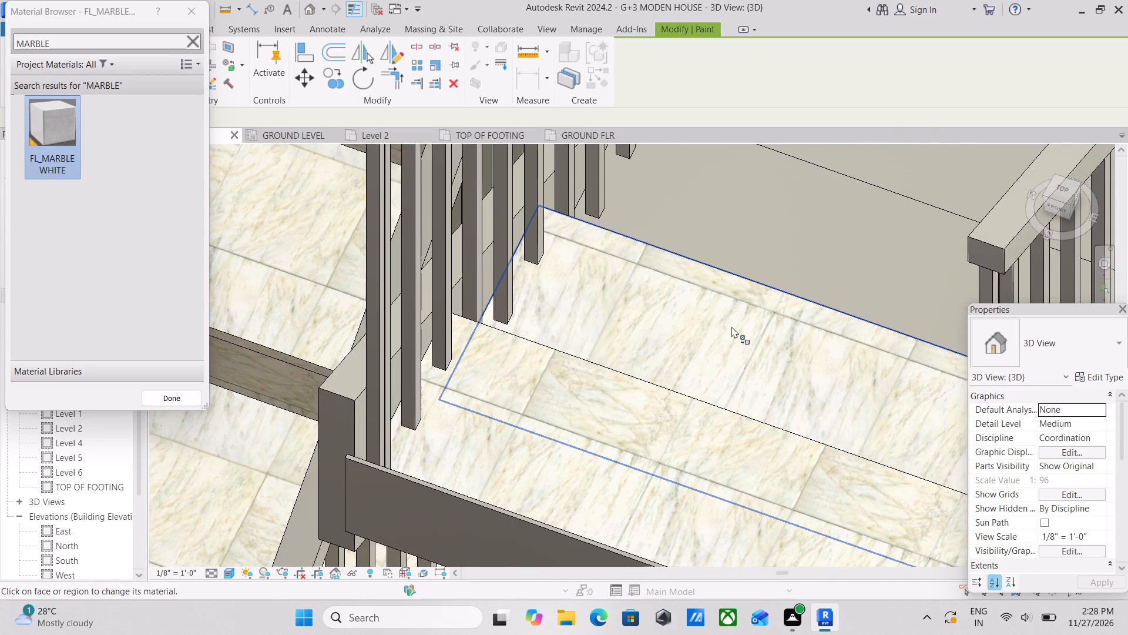
{"action": "middle_click_drag", "start_coordinate": [731, 326], "coordinate": [600, 419]}
{"action": "left_click", "coordinate": [668, 322]}
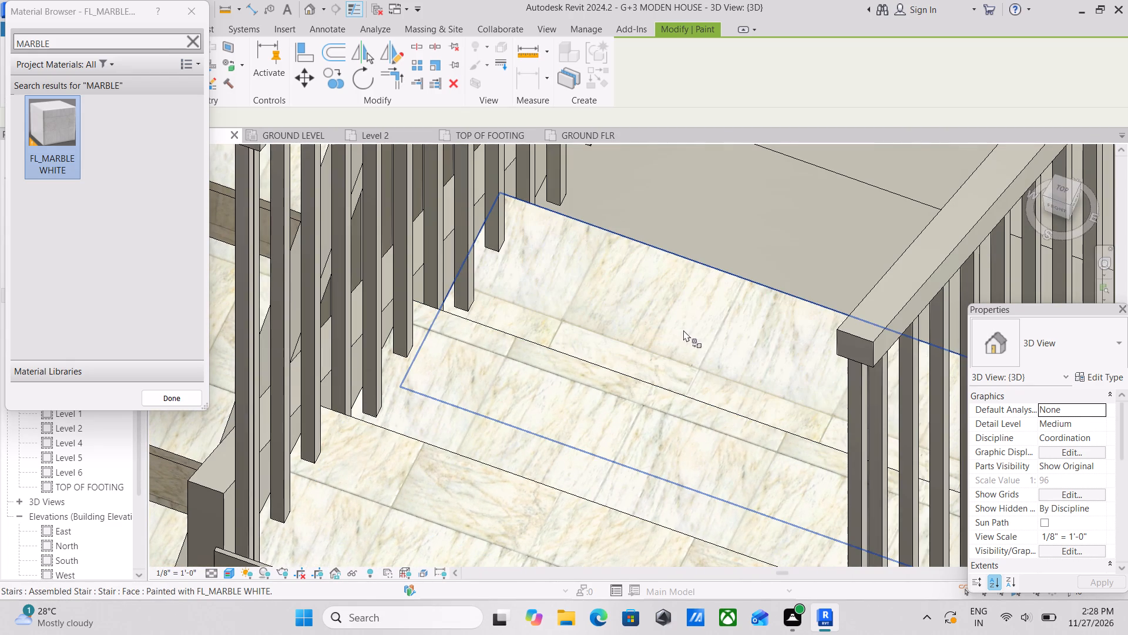
Paint the four remaining bare treads in the middle of the same railed flight in FL_MARBLE WHITE.
{"action": "middle_click_drag", "start_coordinate": [696, 335], "coordinate": [736, 376], "text": "shift"}
{"action": "scroll", "coordinate": [733, 376], "scroll_direction": "down", "scroll_amount": 5}
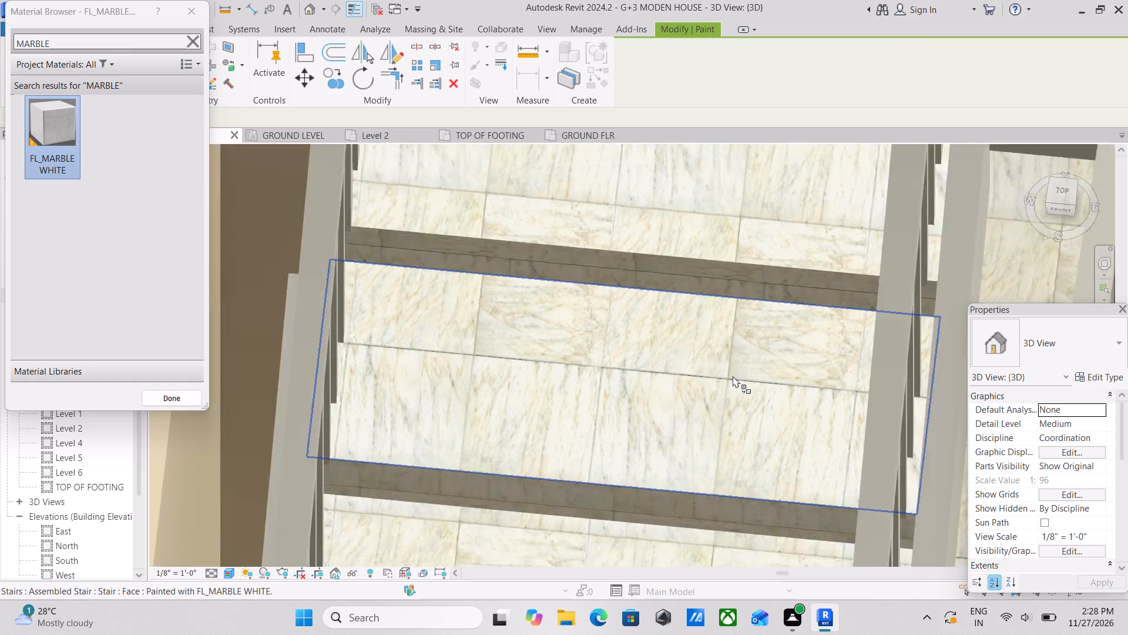
{"action": "scroll", "coordinate": [733, 376], "scroll_direction": "down", "scroll_amount": 7}
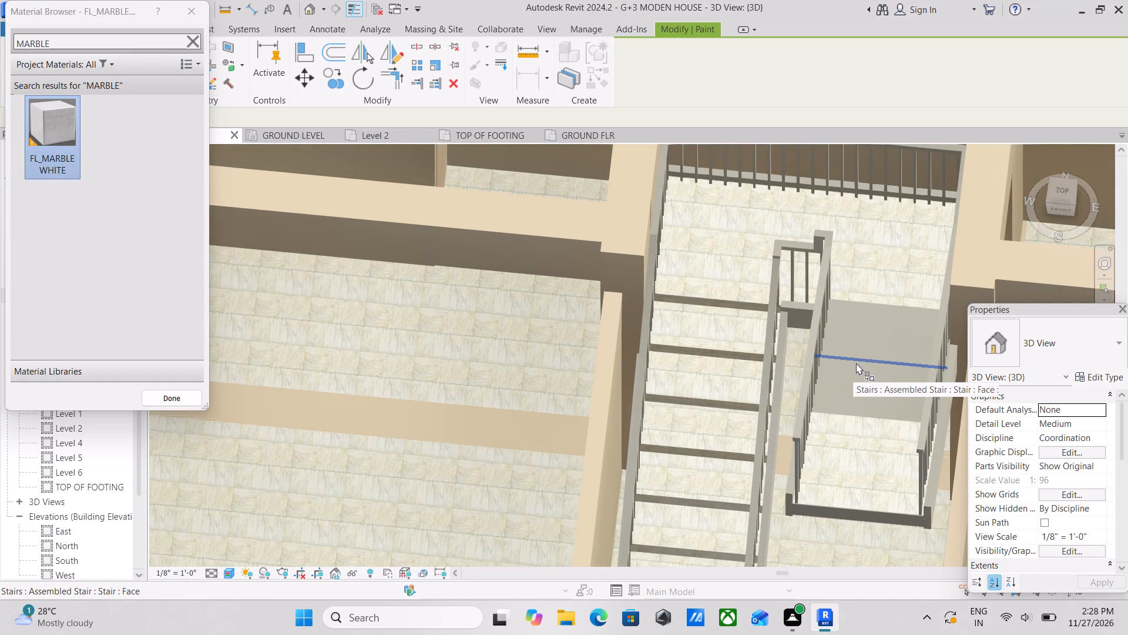
{"action": "left_click", "coordinate": [859, 370]}
{"action": "scroll", "coordinate": [873, 350], "scroll_direction": "up", "scroll_amount": 5}
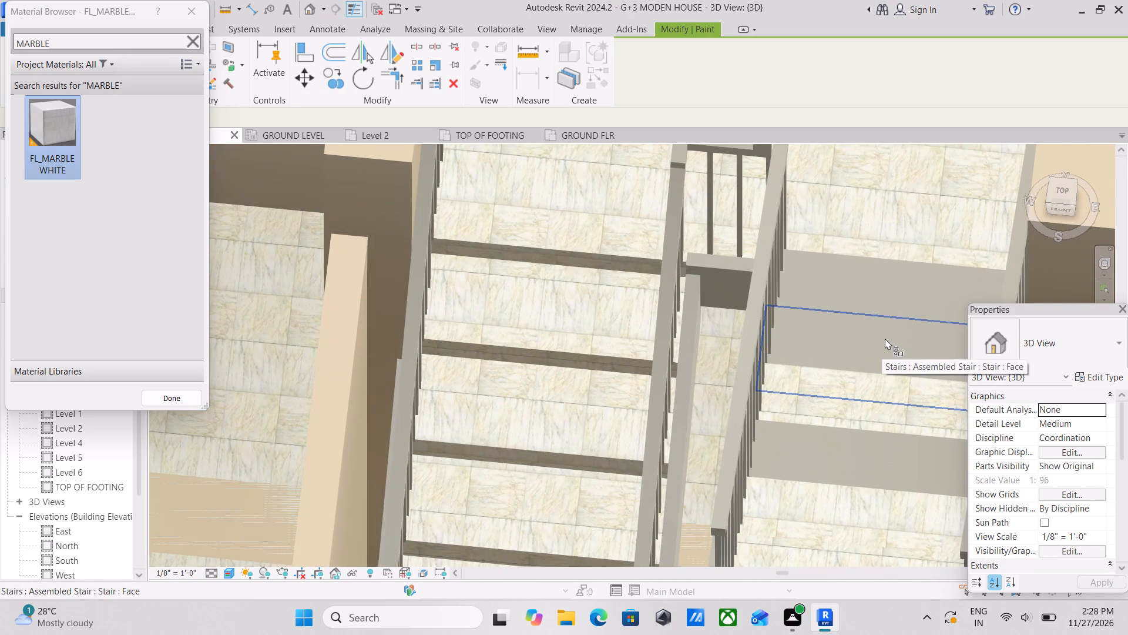
{"action": "left_click", "coordinate": [885, 338]}
{"action": "middle_click_drag", "start_coordinate": [860, 344], "coordinate": [685, 379]}
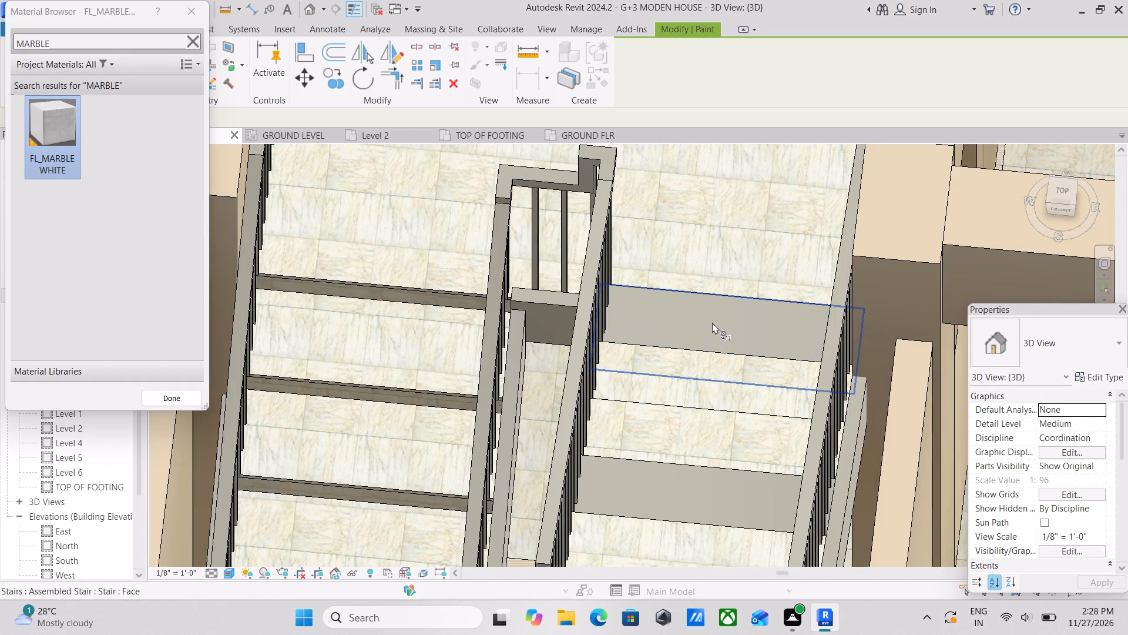
{"action": "left_click", "coordinate": [712, 322]}
{"action": "scroll", "coordinate": [719, 317], "scroll_direction": "up", "scroll_amount": 3}
{"action": "scroll", "coordinate": [704, 330], "scroll_direction": "down", "scroll_amount": 3}
{"action": "middle_click_drag", "start_coordinate": [662, 358], "coordinate": [707, 269]}
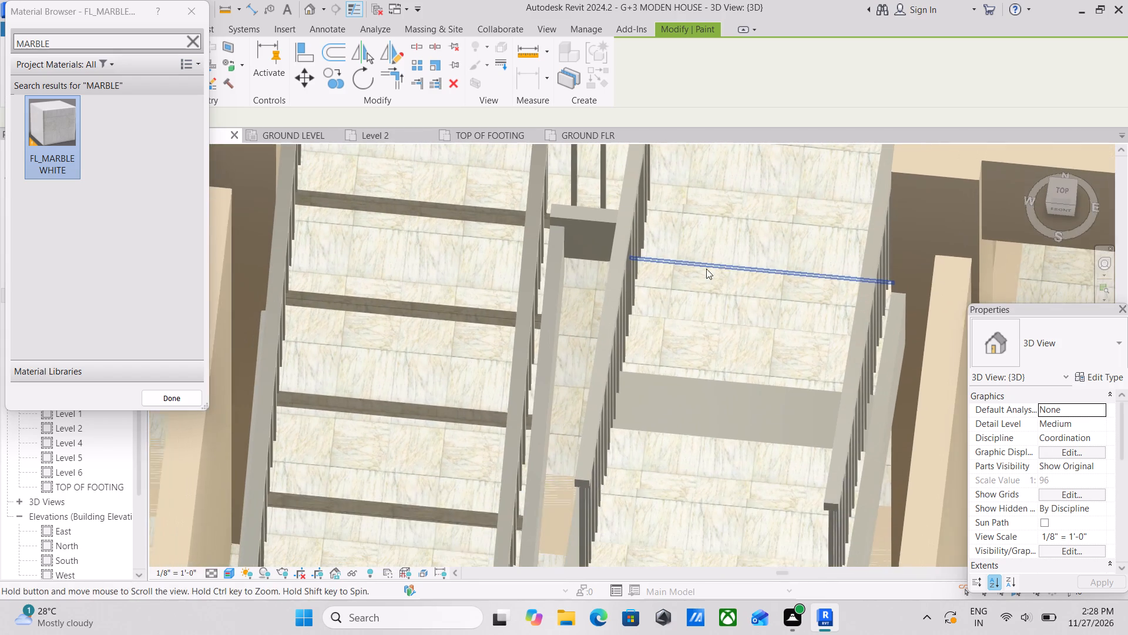
{"action": "left_click", "coordinate": [694, 412]}
Paint the bare riser, tread front edge and narrow strip nearest the rear guardrail of the other flight in FL_MARBLE WHITE.
{"action": "scroll", "coordinate": [699, 406], "scroll_direction": "down", "scroll_amount": 3}
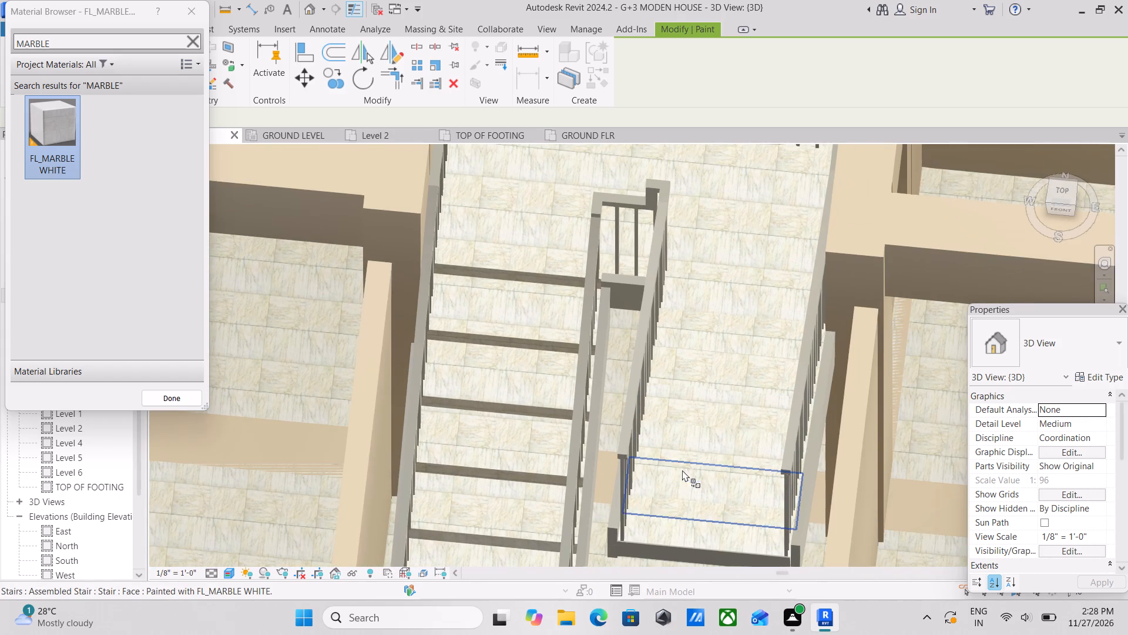
{"action": "middle_click_drag", "start_coordinate": [689, 468], "coordinate": [758, 458]}
{"action": "middle_click_drag", "start_coordinate": [744, 460], "coordinate": [869, 387], "text": "shift"}
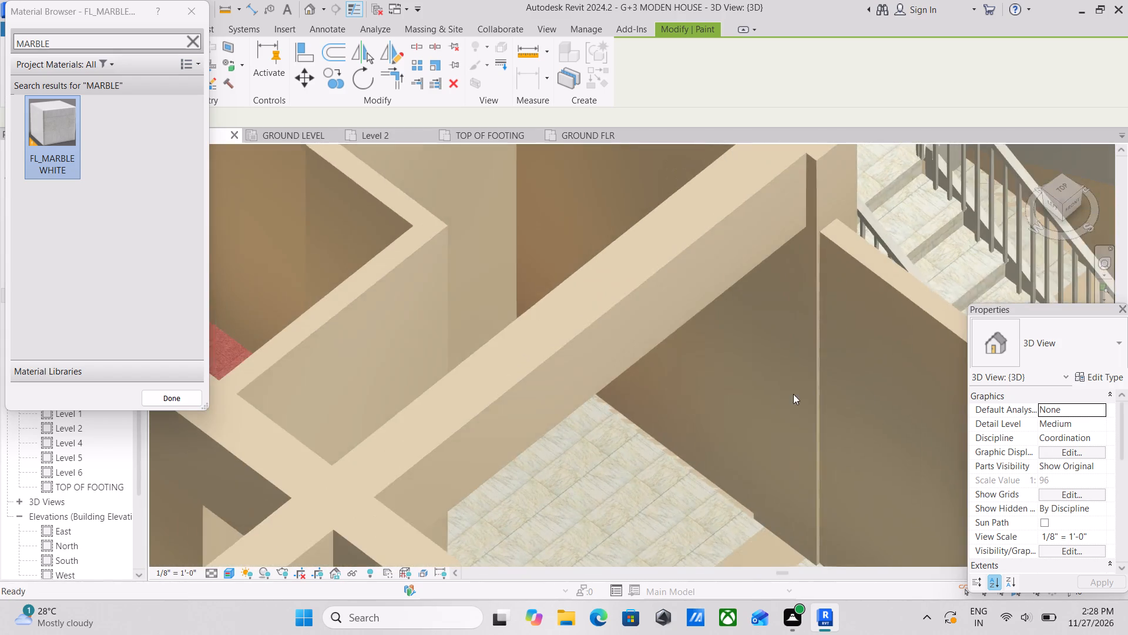
{"action": "middle_click_drag", "start_coordinate": [720, 413], "coordinate": [834, 633]}
{"action": "middle_click_drag", "start_coordinate": [747, 242], "coordinate": [902, 243], "text": "shift"}
{"action": "middle_click_drag", "start_coordinate": [663, 279], "coordinate": [512, 581]}
{"action": "middle_click_drag", "start_coordinate": [584, 401], "coordinate": [770, 362], "text": "shift"}
{"action": "scroll", "coordinate": [566, 287], "scroll_direction": "up", "scroll_amount": 4}
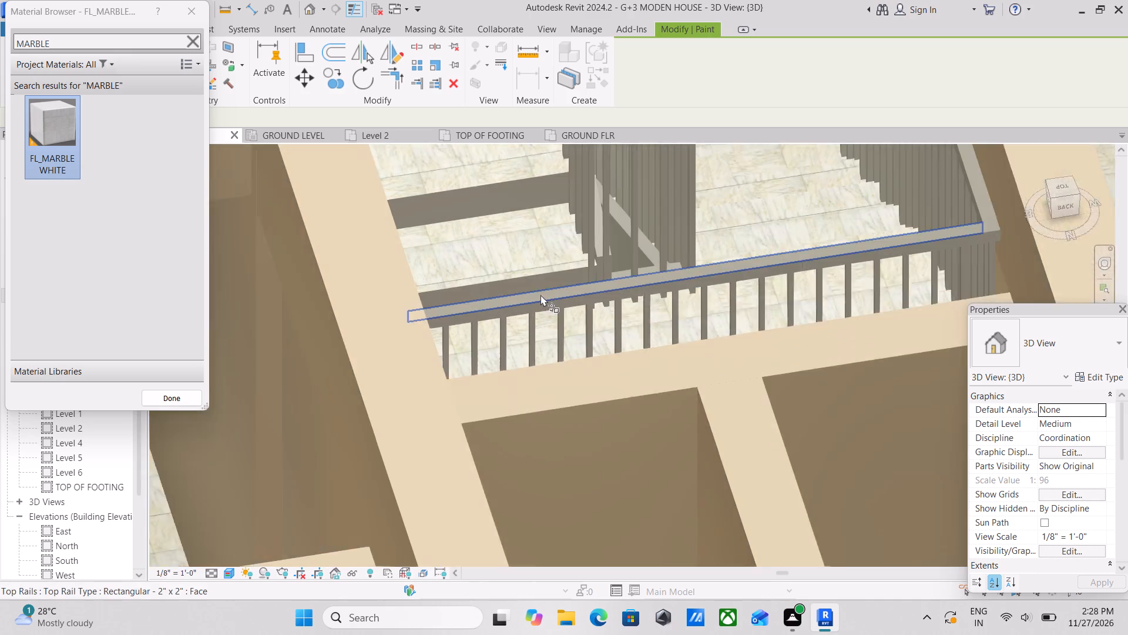
{"action": "scroll", "coordinate": [535, 268], "scroll_direction": "up", "scroll_amount": 8}
{"action": "left_click", "coordinate": [523, 313]}
{"action": "scroll", "coordinate": [502, 293], "scroll_direction": "up", "scroll_amount": 2}
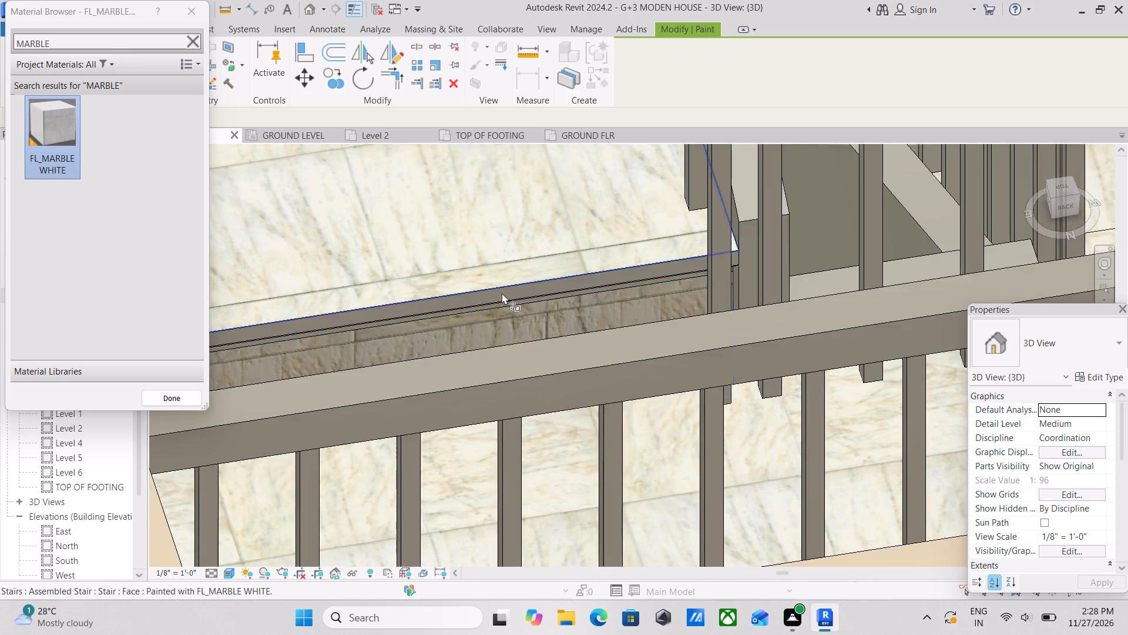
{"action": "scroll", "coordinate": [502, 293], "scroll_direction": "up", "scroll_amount": 5}
{"action": "left_click", "coordinate": [504, 292]}
{"action": "scroll", "coordinate": [491, 298], "scroll_direction": "up", "scroll_amount": 2}
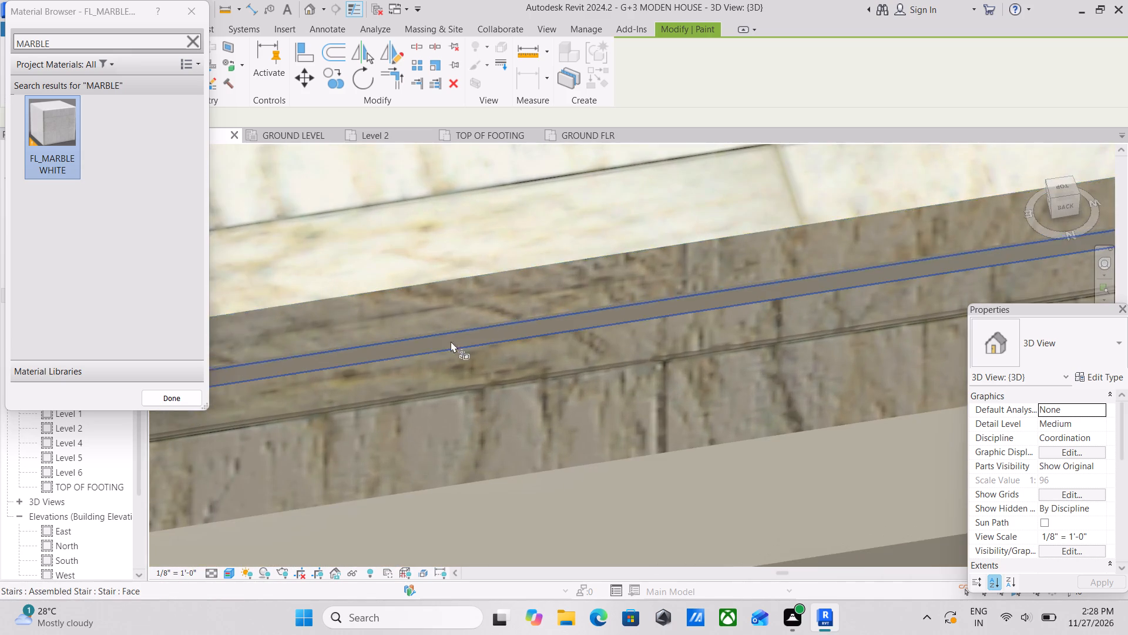
{"action": "scroll", "coordinate": [429, 350], "scroll_direction": "up", "scroll_amount": 6}
{"action": "left_click", "coordinate": [405, 333]}
Paint the thin bare sliver left under that tread's front edge in FL_MARBLE WHITE.
{"action": "scroll", "coordinate": [399, 317], "scroll_direction": "up", "scroll_amount": 7}
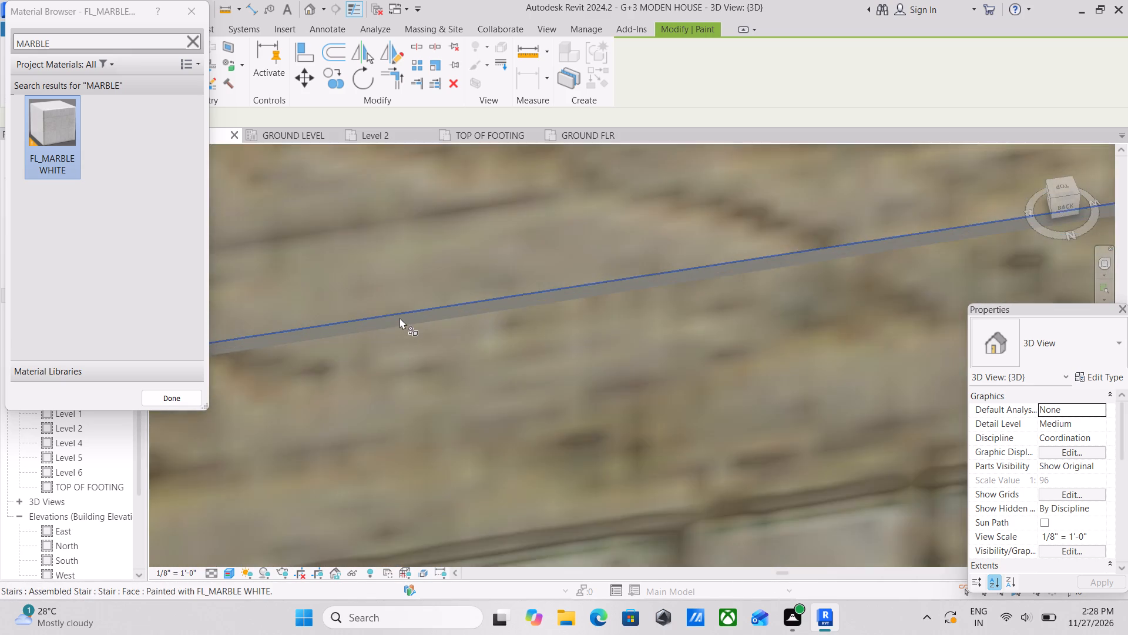
{"action": "scroll", "coordinate": [399, 317], "scroll_direction": "up", "scroll_amount": 1}
{"action": "left_click", "coordinate": [411, 315]}
{"action": "scroll", "coordinate": [411, 315], "scroll_direction": "down", "scroll_amount": 5}
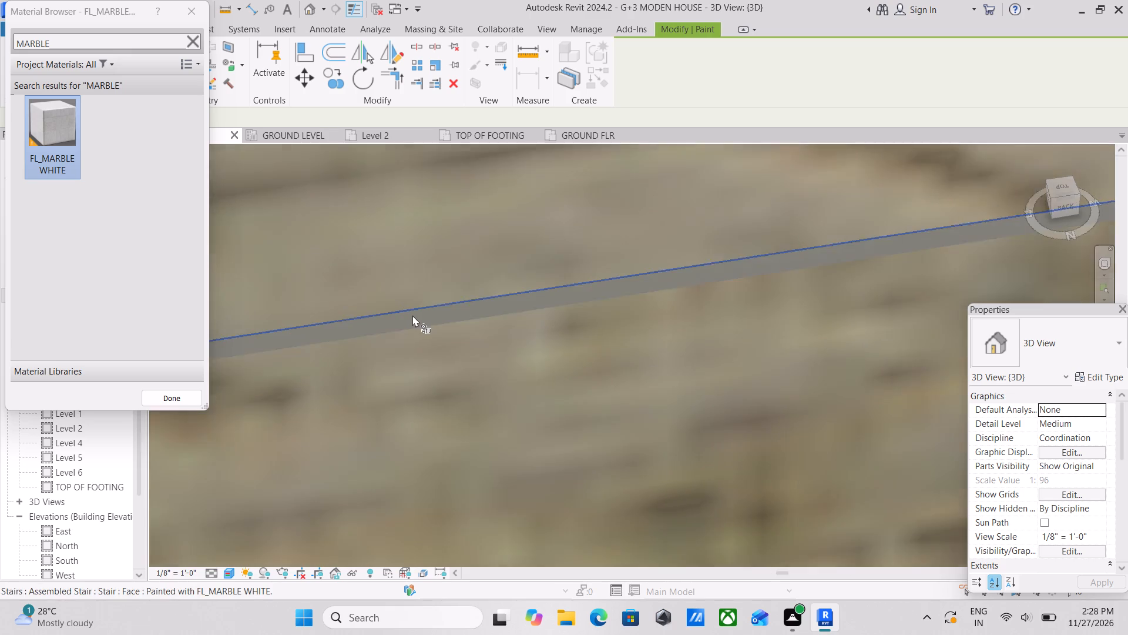
{"action": "left_click", "coordinate": [431, 312]}
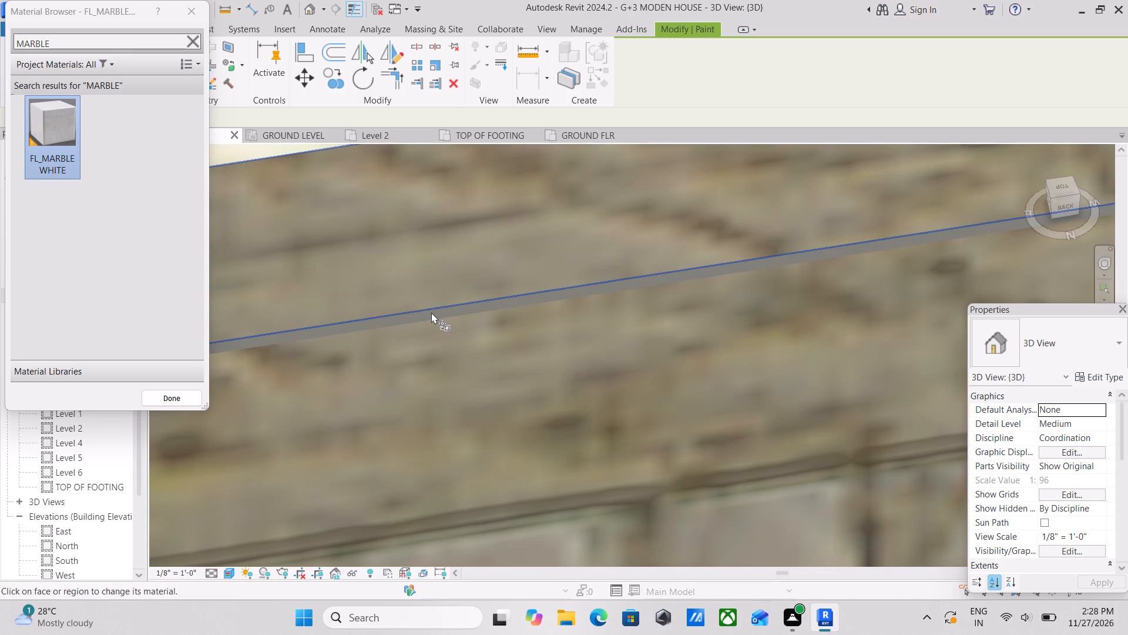
{"action": "scroll", "coordinate": [452, 310], "scroll_direction": "down", "scroll_amount": 11}
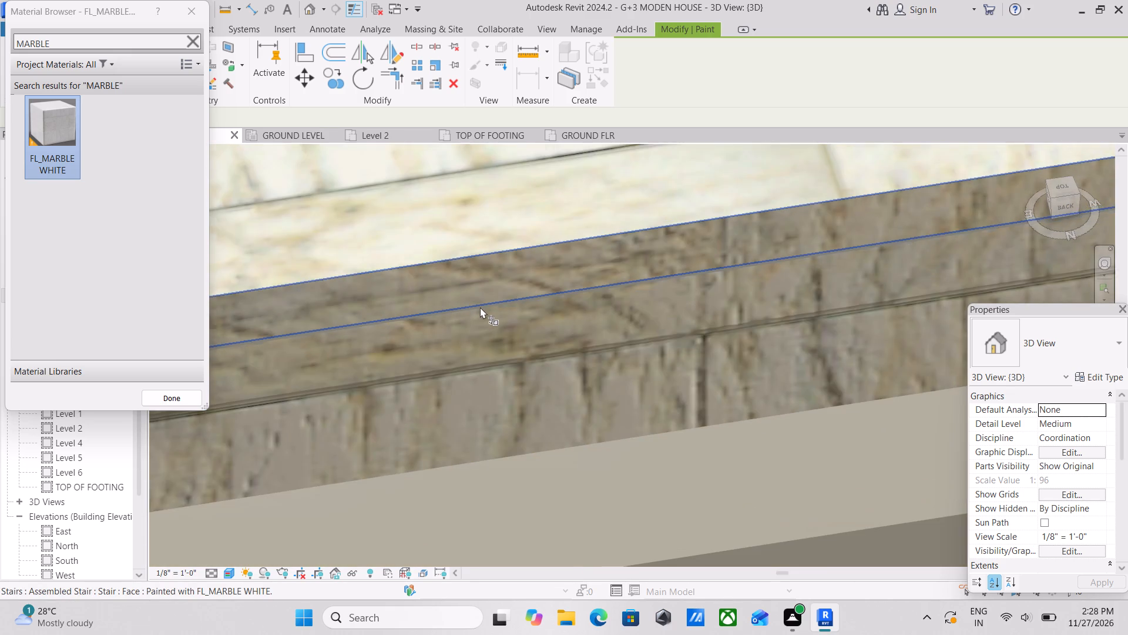
{"action": "scroll", "coordinate": [480, 307], "scroll_direction": "down", "scroll_amount": 3}
{"action": "middle_click_drag", "start_coordinate": [514, 310], "coordinate": [525, 353]}
{"action": "scroll", "coordinate": [918, 296], "scroll_direction": "up", "scroll_amount": 8}
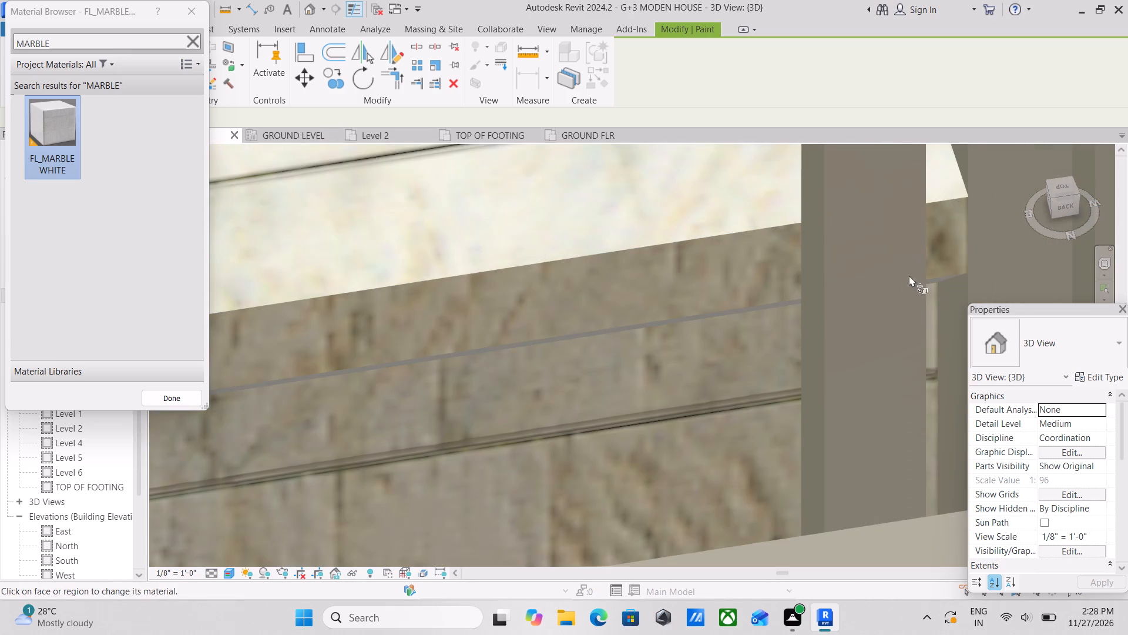
{"action": "scroll", "coordinate": [888, 295], "scroll_direction": "up", "scroll_amount": 6}
{"action": "scroll", "coordinate": [610, 378], "scroll_direction": "up", "scroll_amount": 7}
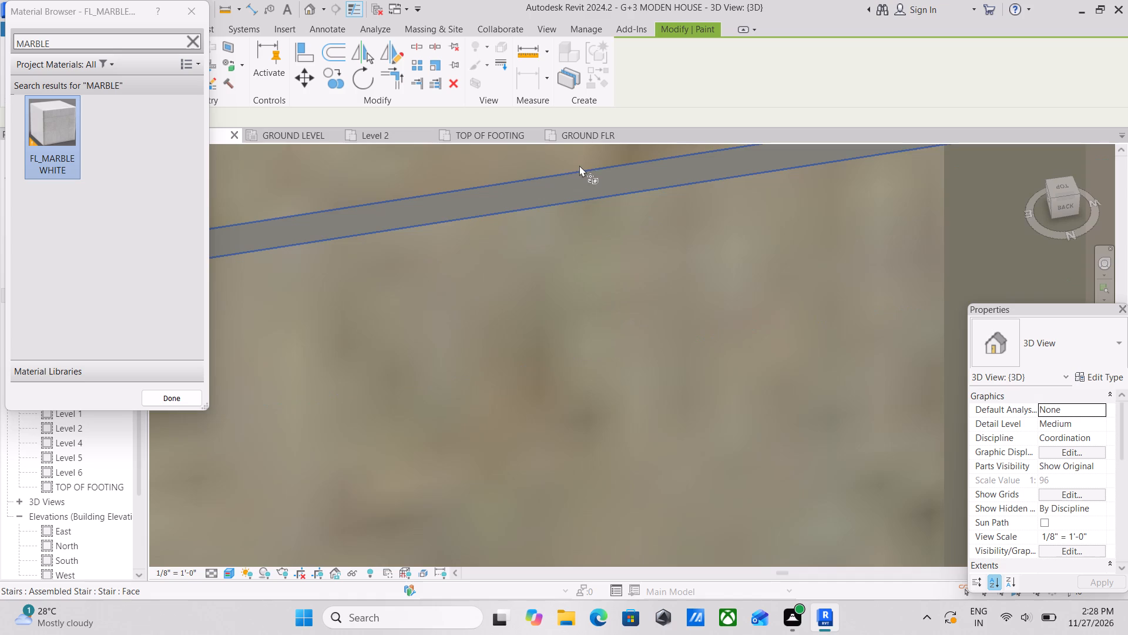
{"action": "left_click", "coordinate": [570, 182]}
Paint the next tread up in FL_MARBLE WHITE on its riser, front edge, narrow strip and thin sliver.
{"action": "scroll", "coordinate": [570, 182], "scroll_direction": "down", "scroll_amount": 3}
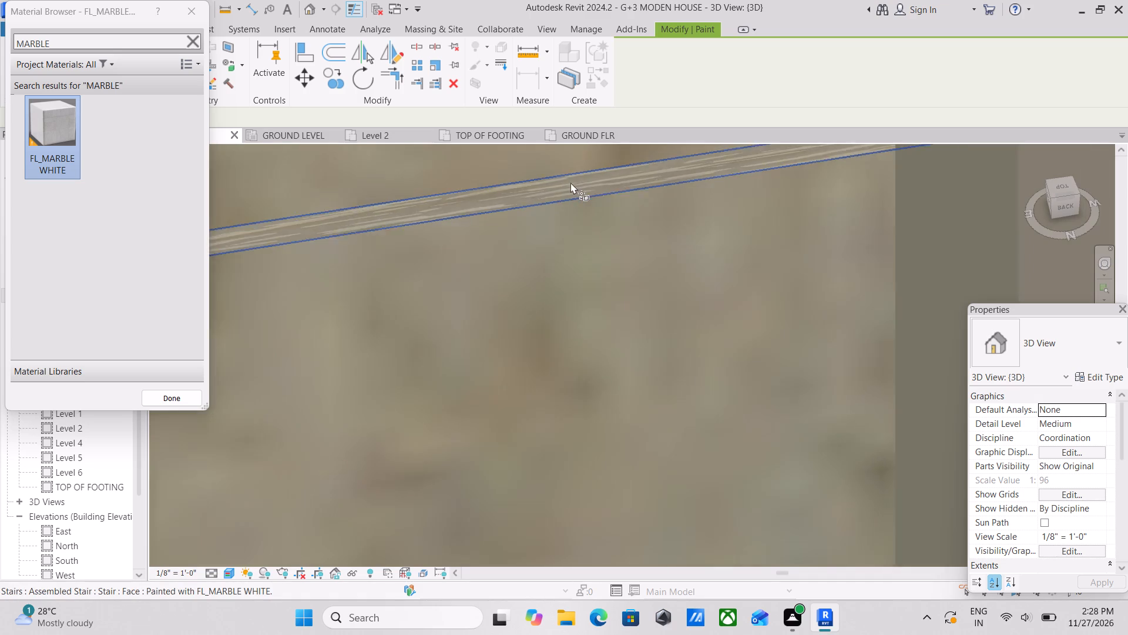
{"action": "scroll", "coordinate": [570, 182], "scroll_direction": "down", "scroll_amount": 16}
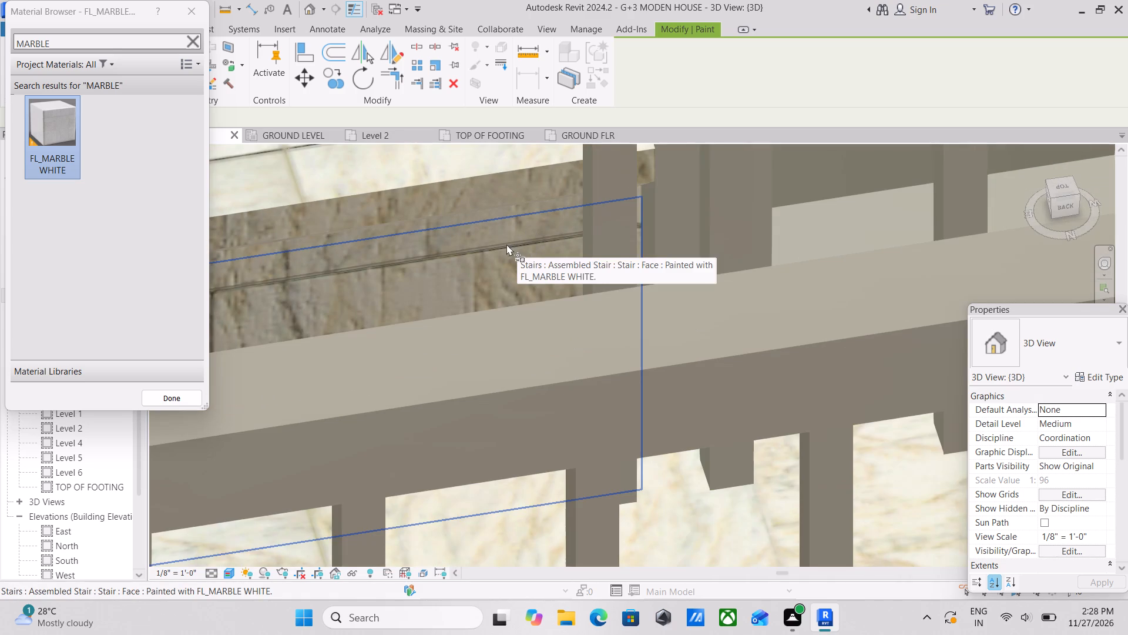
{"action": "middle_click_drag", "start_coordinate": [505, 245], "coordinate": [657, 424]}
{"action": "scroll", "coordinate": [505, 245], "scroll_direction": "down", "scroll_amount": 1}
{"action": "middle_click_drag", "start_coordinate": [547, 283], "coordinate": [636, 511]}
{"action": "scroll", "coordinate": [544, 308], "scroll_direction": "down", "scroll_amount": 1}
{"action": "middle_click_drag", "start_coordinate": [549, 322], "coordinate": [639, 486]}
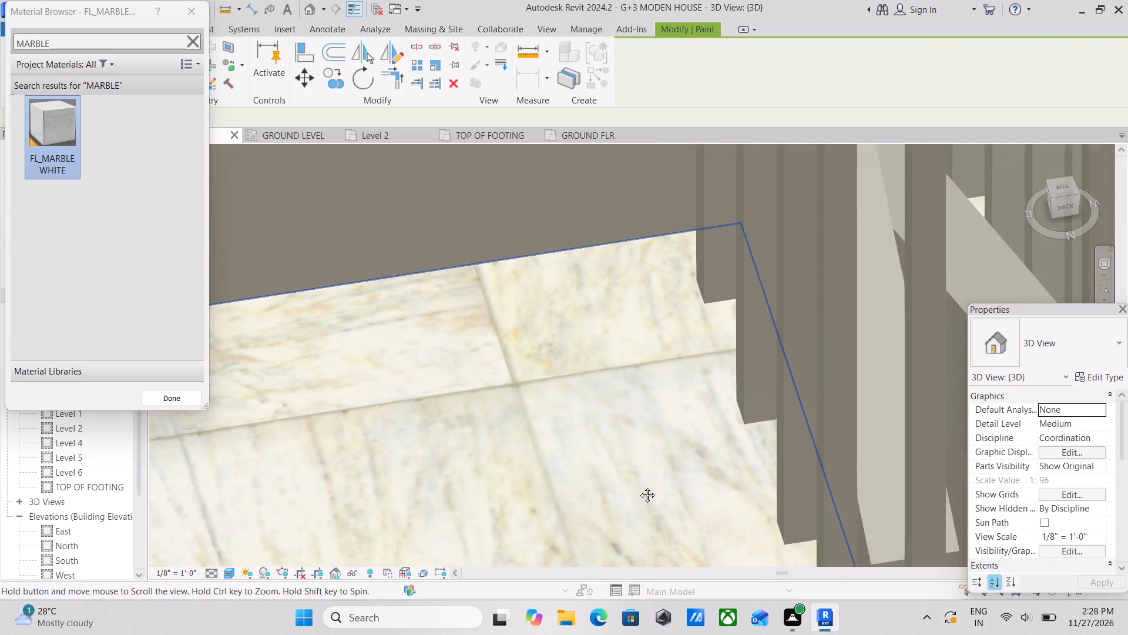
{"action": "middle_click_drag", "start_coordinate": [639, 486], "coordinate": [649, 503]}
{"action": "left_click", "coordinate": [624, 260]}
{"action": "scroll", "coordinate": [605, 215], "scroll_direction": "up", "scroll_amount": 4}
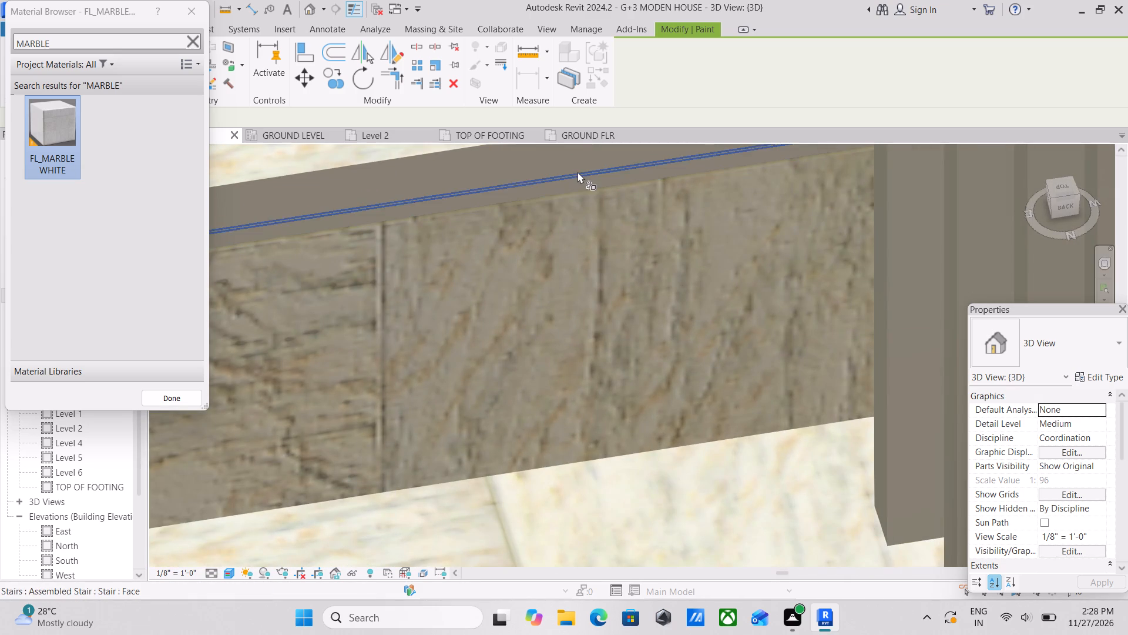
{"action": "left_click", "coordinate": [565, 163]}
{"action": "scroll", "coordinate": [572, 160], "scroll_direction": "up", "scroll_amount": 7}
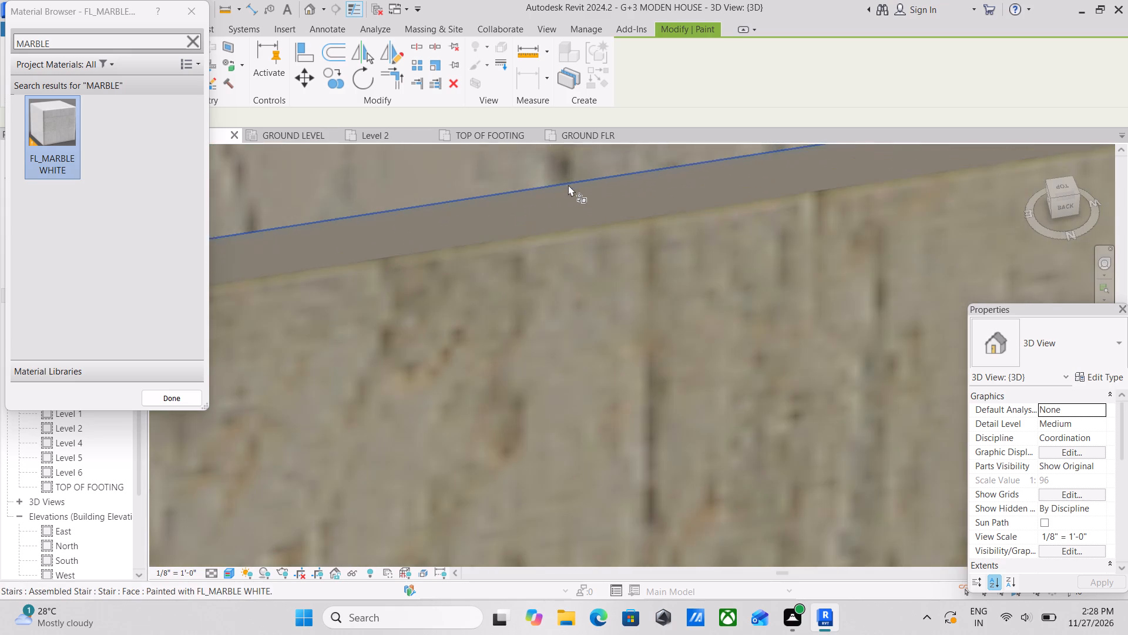
{"action": "left_click", "coordinate": [563, 208]}
{"action": "scroll", "coordinate": [535, 187], "scroll_direction": "up", "scroll_amount": 8}
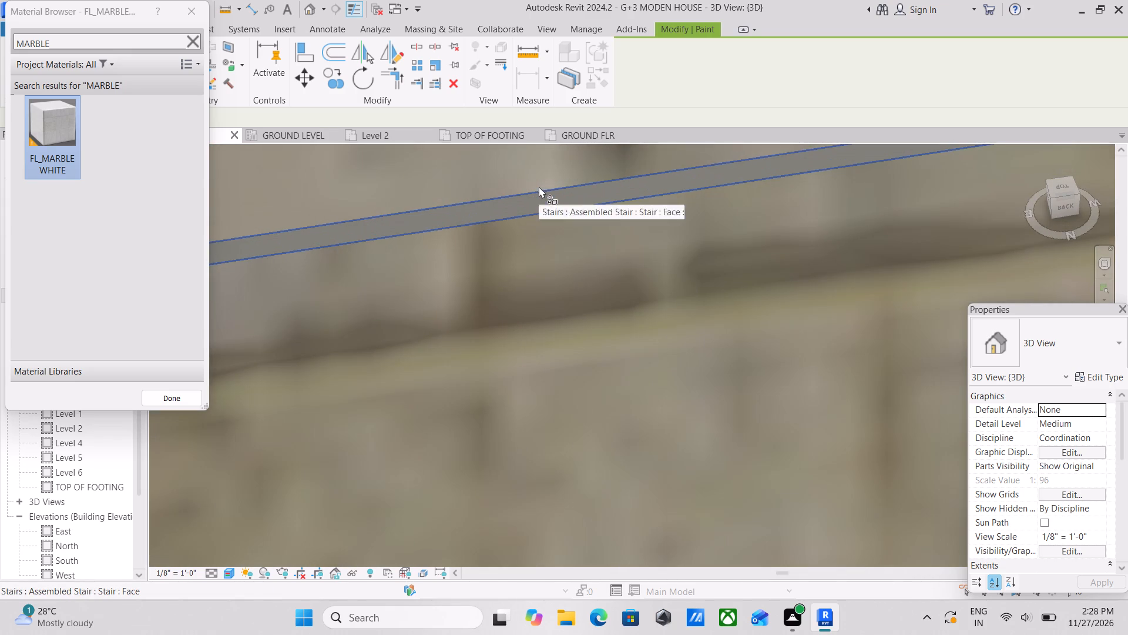
{"action": "left_click", "coordinate": [539, 192]}
{"action": "scroll", "coordinate": [539, 192], "scroll_direction": "down", "scroll_amount": 18}
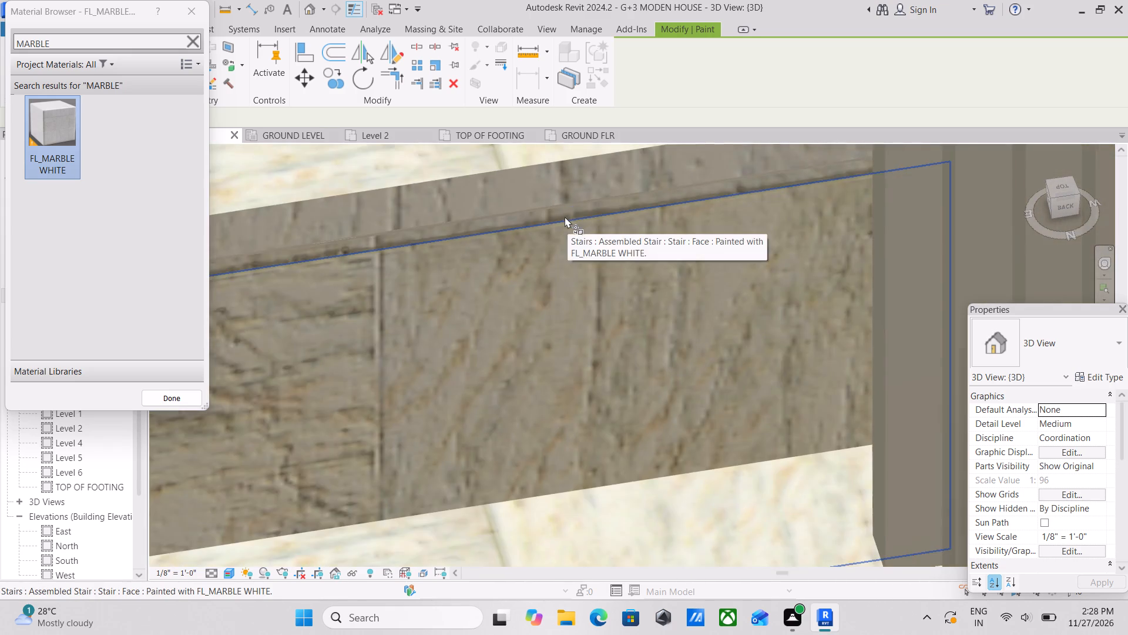
Paint the riser, front edge and narrow strip of the following tread up in FL_MARBLE WHITE.
{"action": "scroll", "coordinate": [565, 216], "scroll_direction": "down", "scroll_amount": 8}
{"action": "middle_click_drag", "start_coordinate": [546, 222], "coordinate": [626, 472]}
{"action": "middle_click_drag", "start_coordinate": [548, 345], "coordinate": [561, 435]}
{"action": "left_click", "coordinate": [554, 359]}
{"action": "scroll", "coordinate": [560, 341], "scroll_direction": "up", "scroll_amount": 4}
{"action": "scroll", "coordinate": [626, 318], "scroll_direction": "up", "scroll_amount": 4}
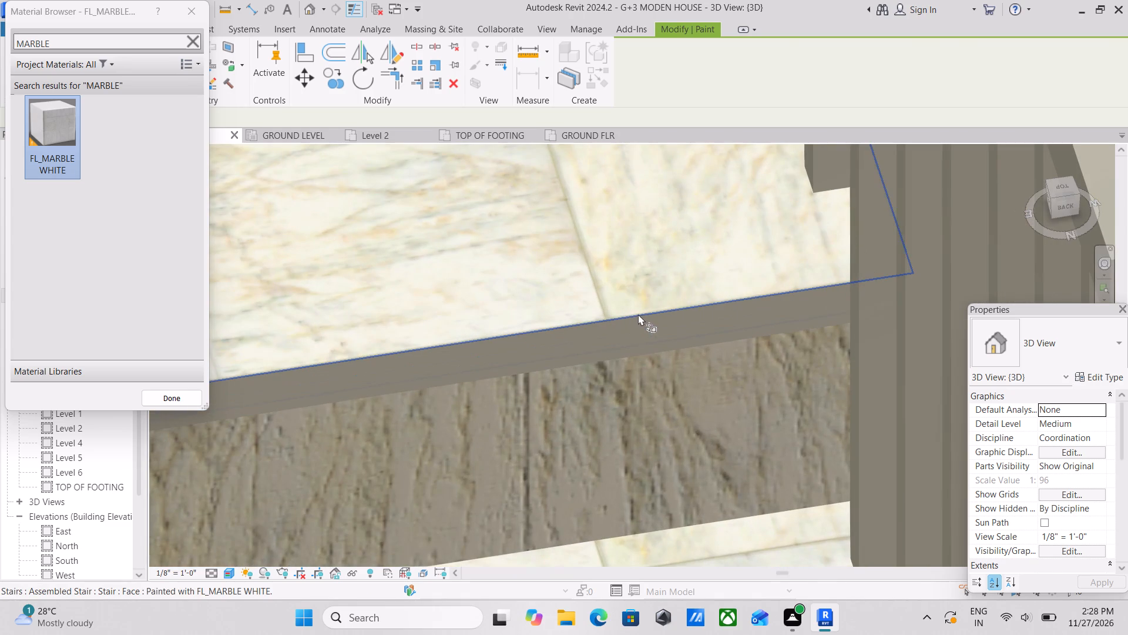
{"action": "left_click", "coordinate": [639, 330]}
{"action": "scroll", "coordinate": [663, 360], "scroll_direction": "up", "scroll_amount": 12}
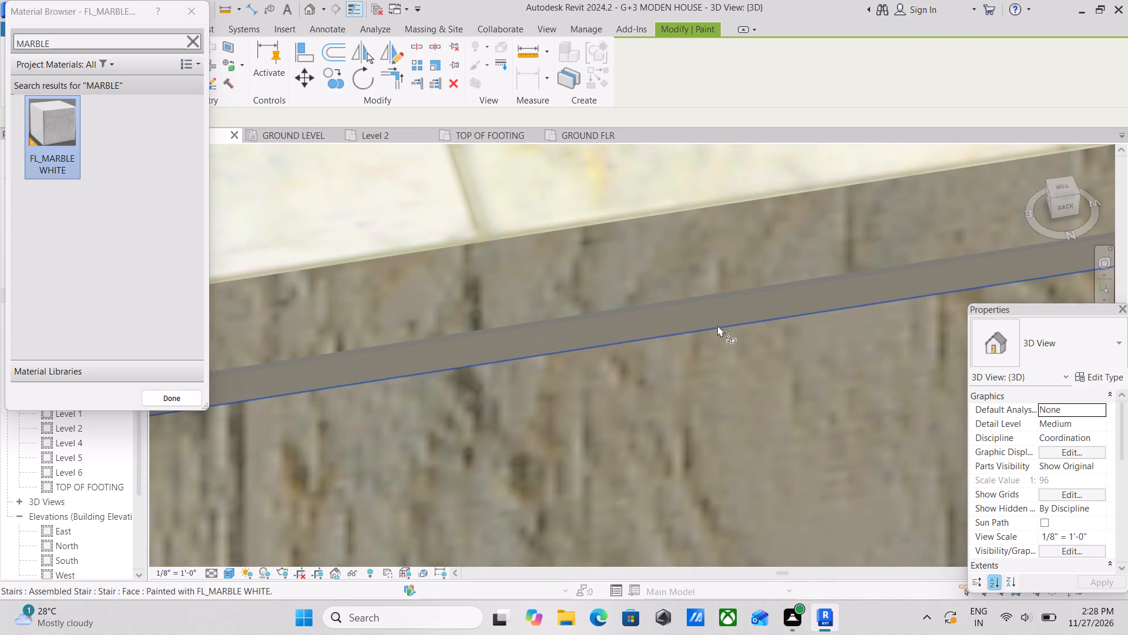
{"action": "left_click", "coordinate": [743, 289]}
{"action": "scroll", "coordinate": [733, 280], "scroll_direction": "up", "scroll_amount": 9}
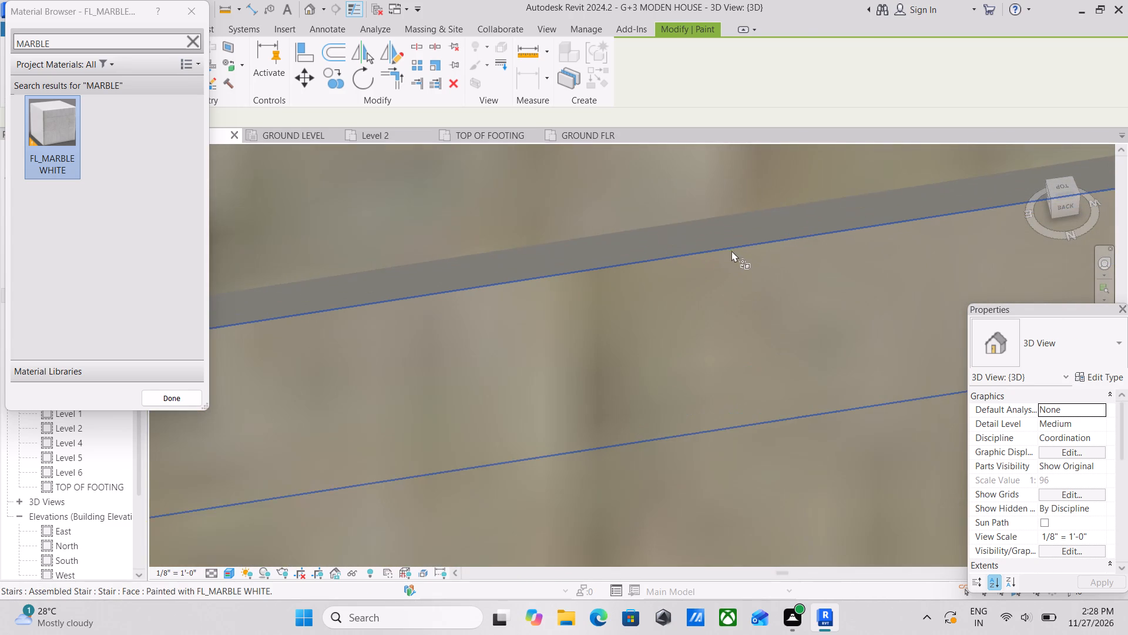
Paint the thin sliver under the current tread's front edge in FL_MARBLE WHITE.
{"action": "left_click", "coordinate": [708, 236]}
Paint the next tread up in FL_MARBLE WHITE on its riser, front edge, narrow strip and thin sliver.
{"action": "scroll", "coordinate": [708, 236], "scroll_direction": "down", "scroll_amount": 14}
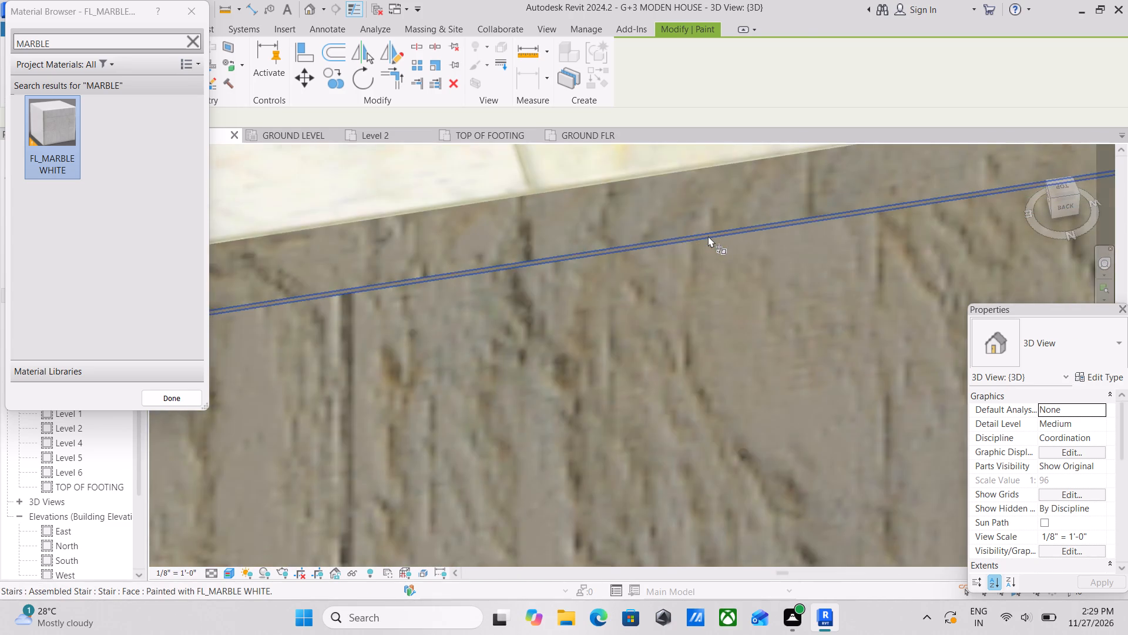
{"action": "scroll", "coordinate": [708, 236], "scroll_direction": "down", "scroll_amount": 16}
{"action": "scroll", "coordinate": [642, 253], "scroll_direction": "down", "scroll_amount": 4}
{"action": "middle_click_drag", "start_coordinate": [642, 253], "coordinate": [629, 502]}
{"action": "scroll", "coordinate": [617, 400], "scroll_direction": "up", "scroll_amount": 8}
{"action": "left_click", "coordinate": [620, 395]}
{"action": "scroll", "coordinate": [624, 390], "scroll_direction": "up", "scroll_amount": 1}
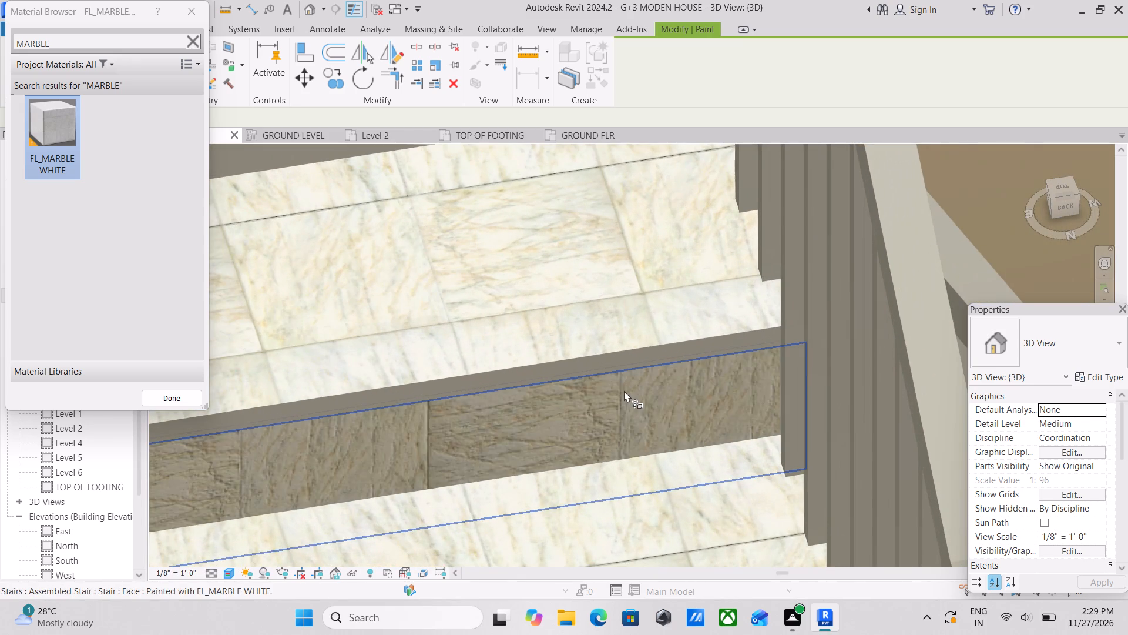
{"action": "scroll", "coordinate": [624, 390], "scroll_direction": "up", "scroll_amount": 8}
{"action": "left_click", "coordinate": [634, 335]}
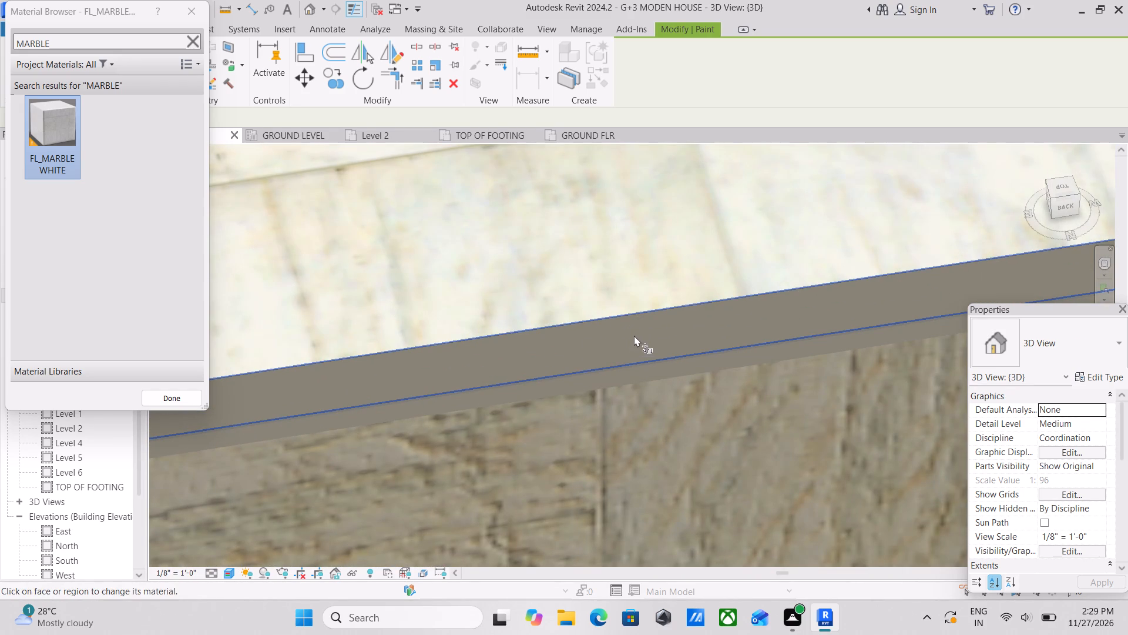
{"action": "scroll", "coordinate": [639, 350], "scroll_direction": "up", "scroll_amount": 3}
{"action": "left_click", "coordinate": [643, 377]}
{"action": "scroll", "coordinate": [641, 377], "scroll_direction": "up", "scroll_amount": 2}
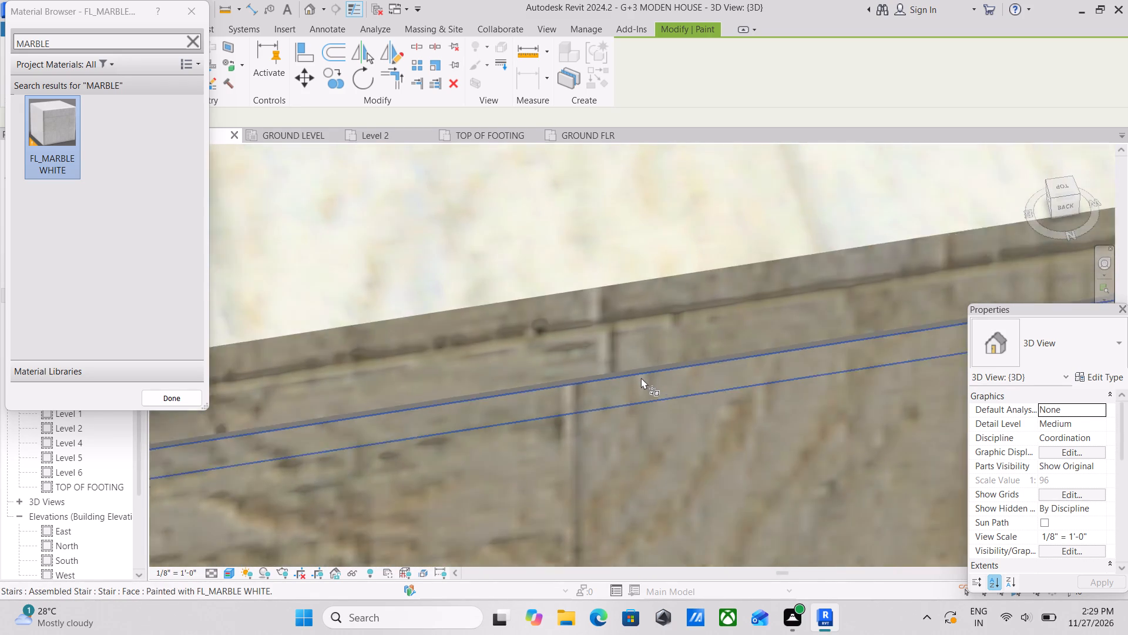
{"action": "scroll", "coordinate": [641, 377], "scroll_direction": "up", "scroll_amount": 6}
{"action": "left_click", "coordinate": [634, 354]}
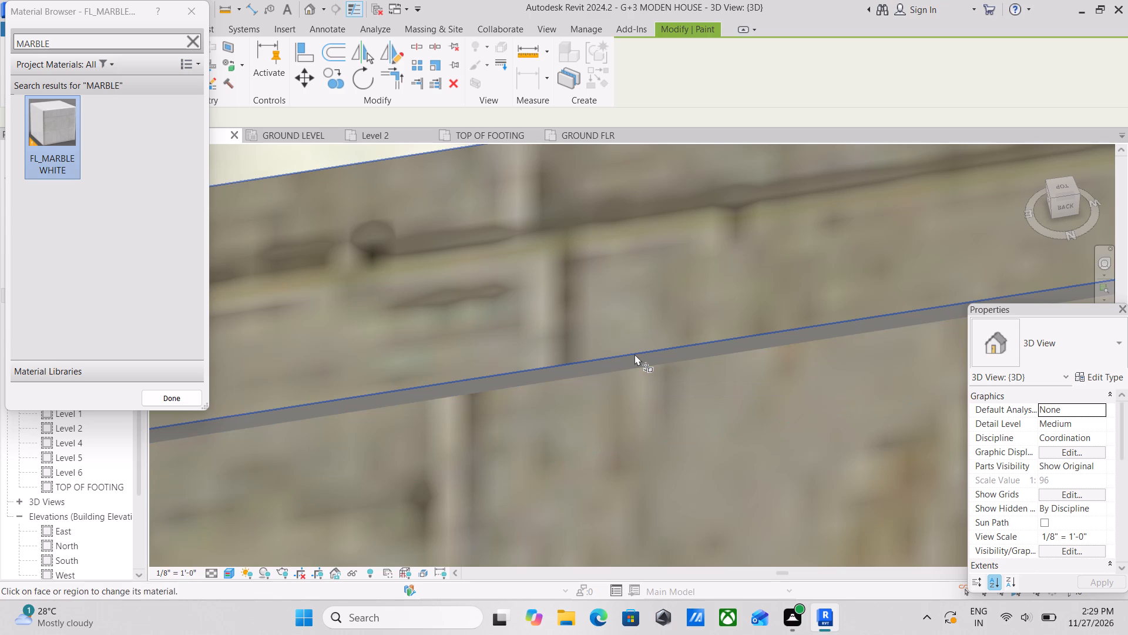
{"action": "left_click", "coordinate": [637, 360]}
{"action": "scroll", "coordinate": [650, 359], "scroll_direction": "down", "scroll_amount": 1}
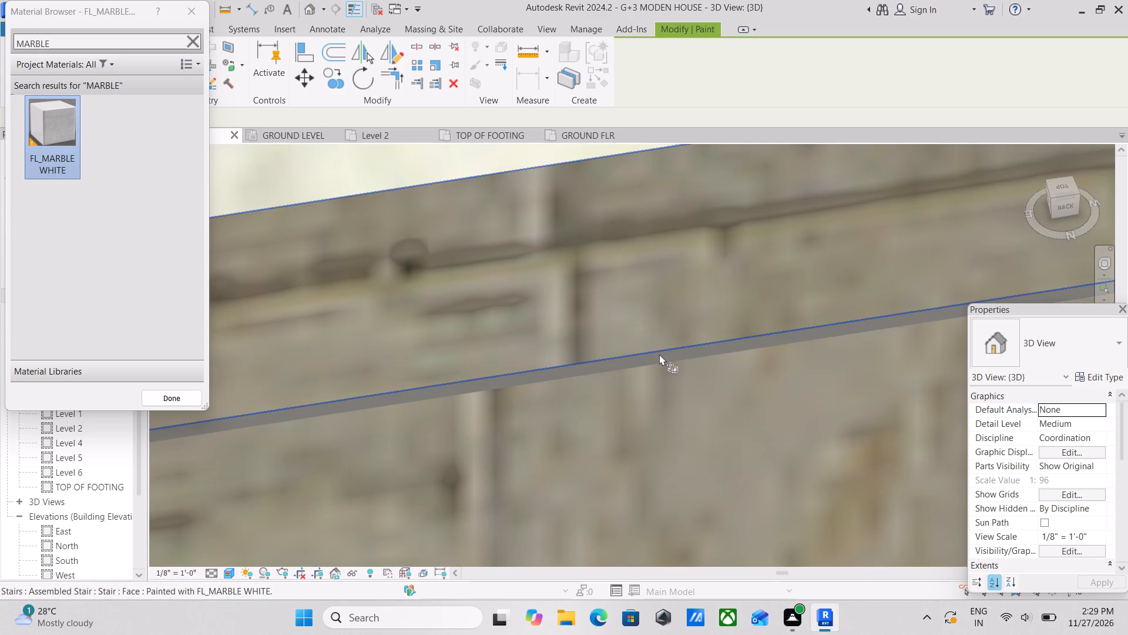
{"action": "scroll", "coordinate": [681, 355], "scroll_direction": "up", "scroll_amount": 8}
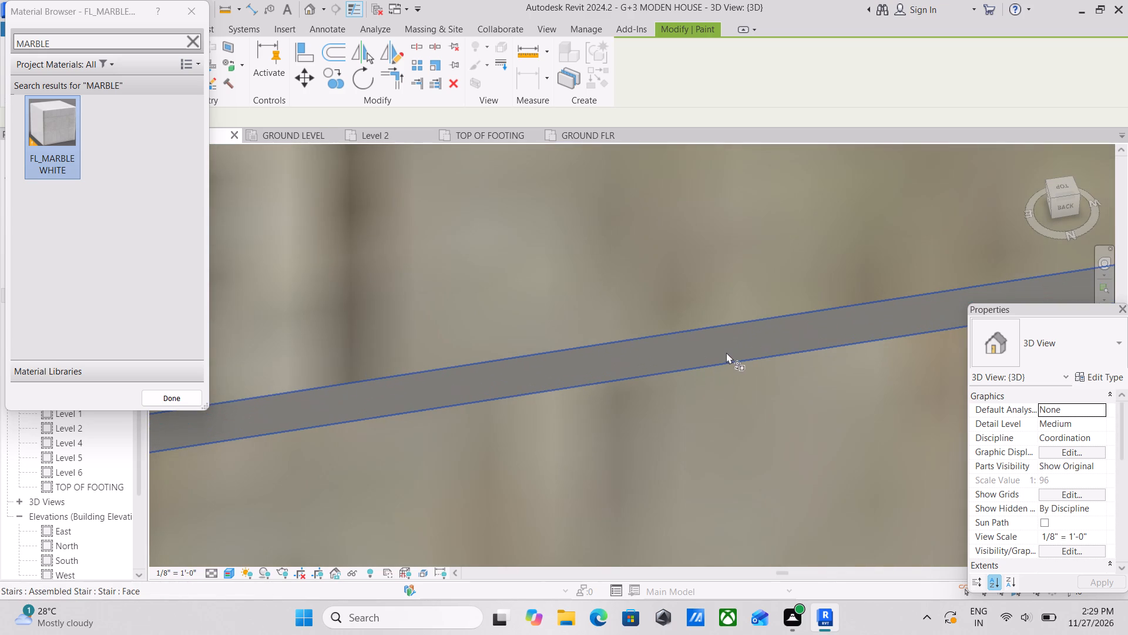
{"action": "left_click", "coordinate": [728, 352]}
Paint the riser, narrow strip, thin sliver and front edge of the following tread up in FL_MARBLE WHITE.
{"action": "scroll", "coordinate": [728, 352], "scroll_direction": "down", "scroll_amount": 10}
{"action": "scroll", "coordinate": [626, 367], "scroll_direction": "down", "scroll_amount": 3}
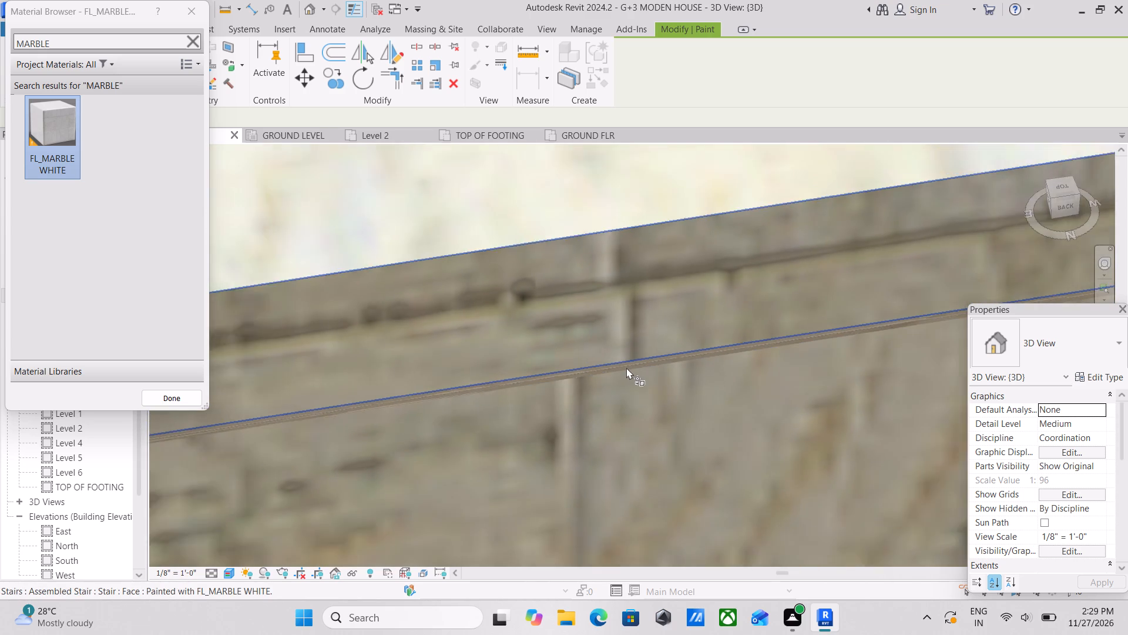
{"action": "scroll", "coordinate": [626, 367], "scroll_direction": "down", "scroll_amount": 19}
{"action": "scroll", "coordinate": [628, 367], "scroll_direction": "down", "scroll_amount": 3}
{"action": "middle_click_drag", "start_coordinate": [628, 367], "coordinate": [630, 374]}
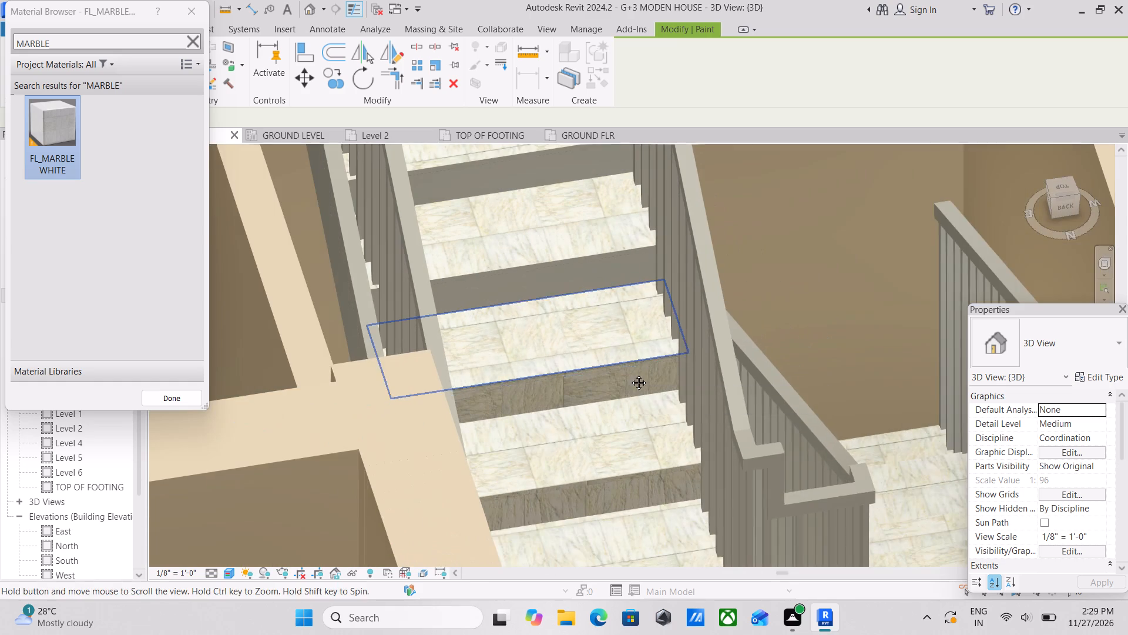
{"action": "middle_click_drag", "start_coordinate": [630, 374], "coordinate": [639, 426]}
{"action": "scroll", "coordinate": [576, 348], "scroll_direction": "up", "scroll_amount": 4}
{"action": "left_click", "coordinate": [586, 315]}
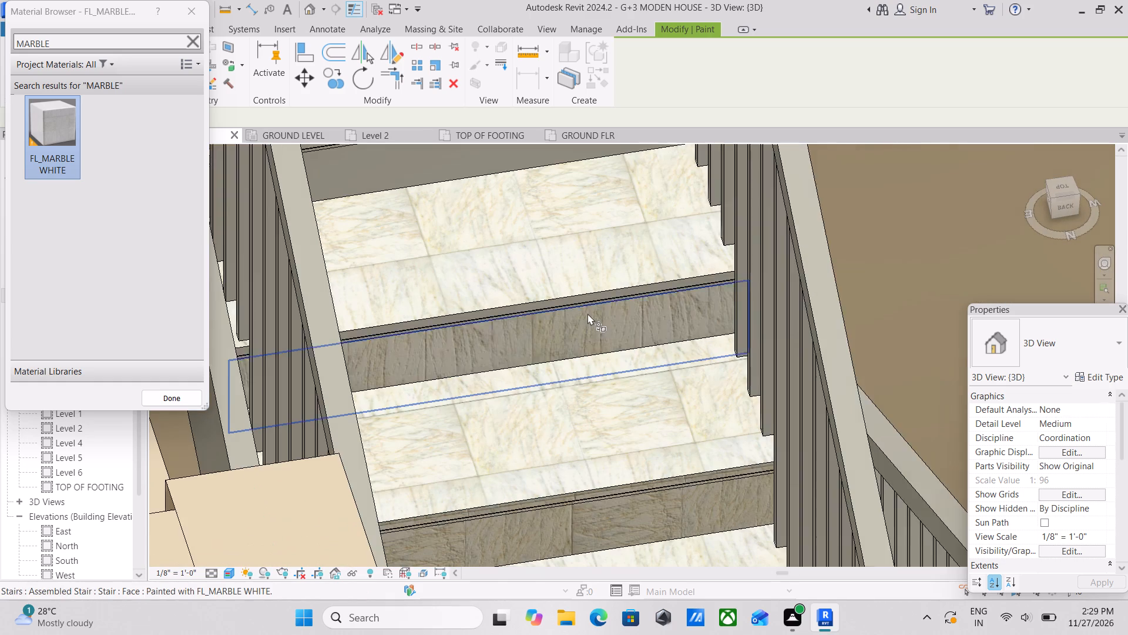
{"action": "scroll", "coordinate": [587, 313], "scroll_direction": "up", "scroll_amount": 20}
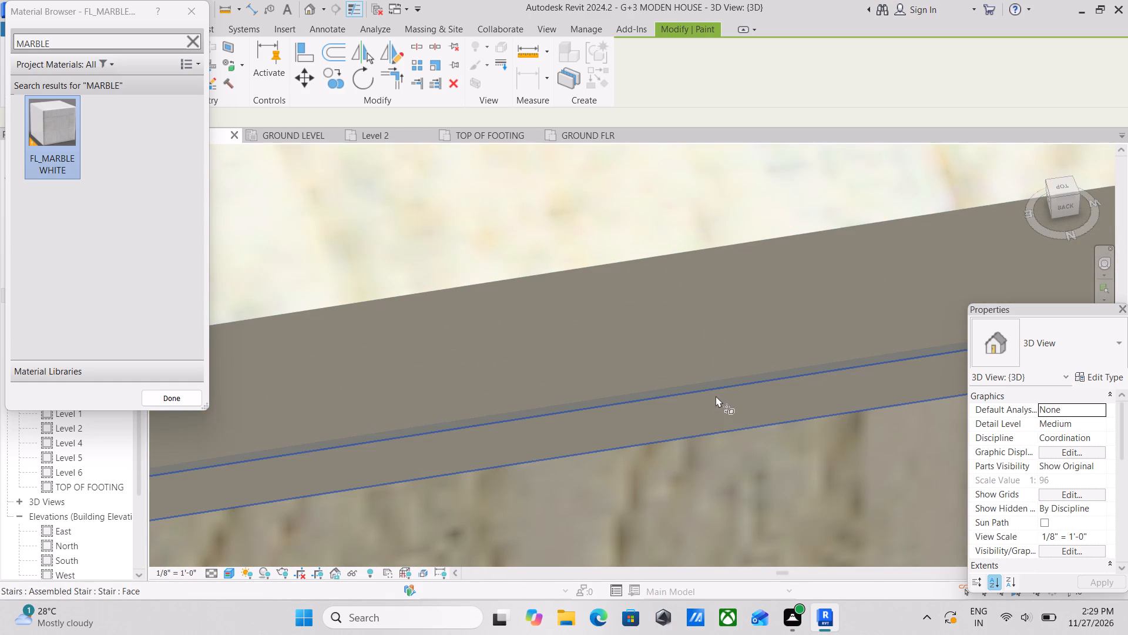
{"action": "left_click", "coordinate": [719, 405]}
{"action": "scroll", "coordinate": [707, 388], "scroll_direction": "up", "scroll_amount": 10}
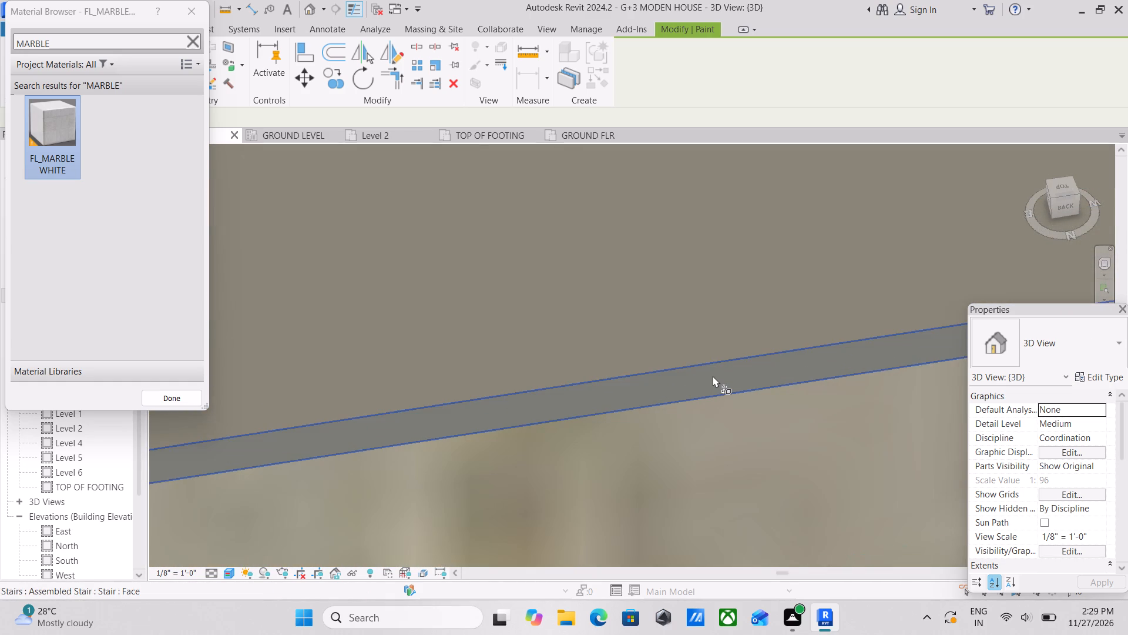
{"action": "left_click", "coordinate": [713, 376]}
{"action": "scroll", "coordinate": [711, 376], "scroll_direction": "down", "scroll_amount": 10}
{"action": "left_click", "coordinate": [699, 300]}
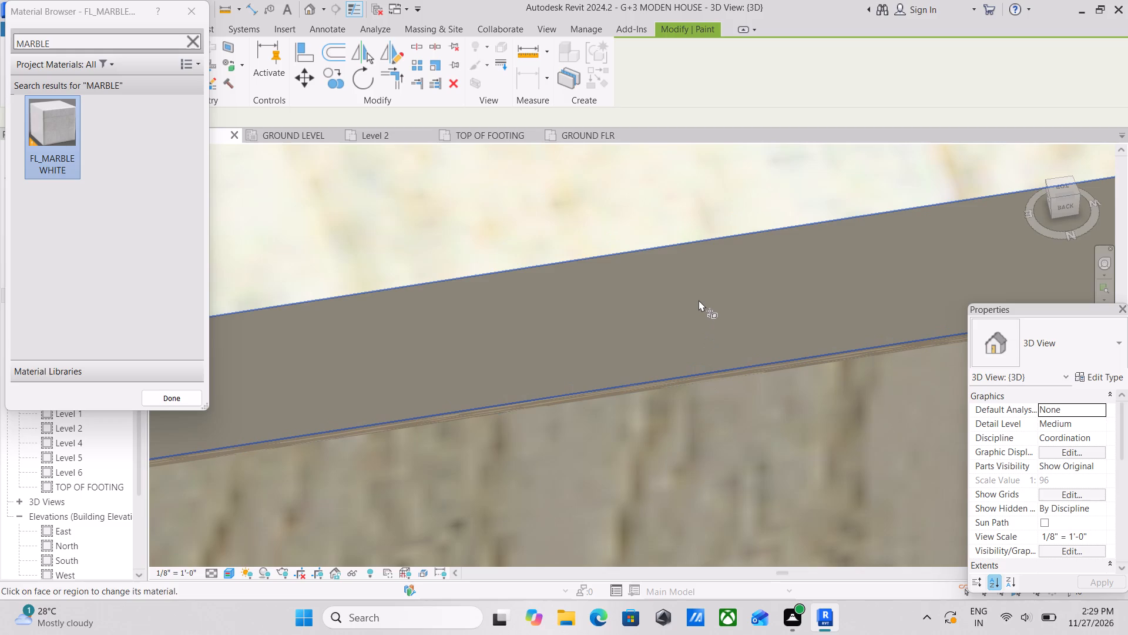
Continue one tread higher, painting its riser, front edge, narrow strip and thin sliver in FL_MARBLE WHITE.
{"action": "scroll", "coordinate": [699, 300], "scroll_direction": "down", "scroll_amount": 19}
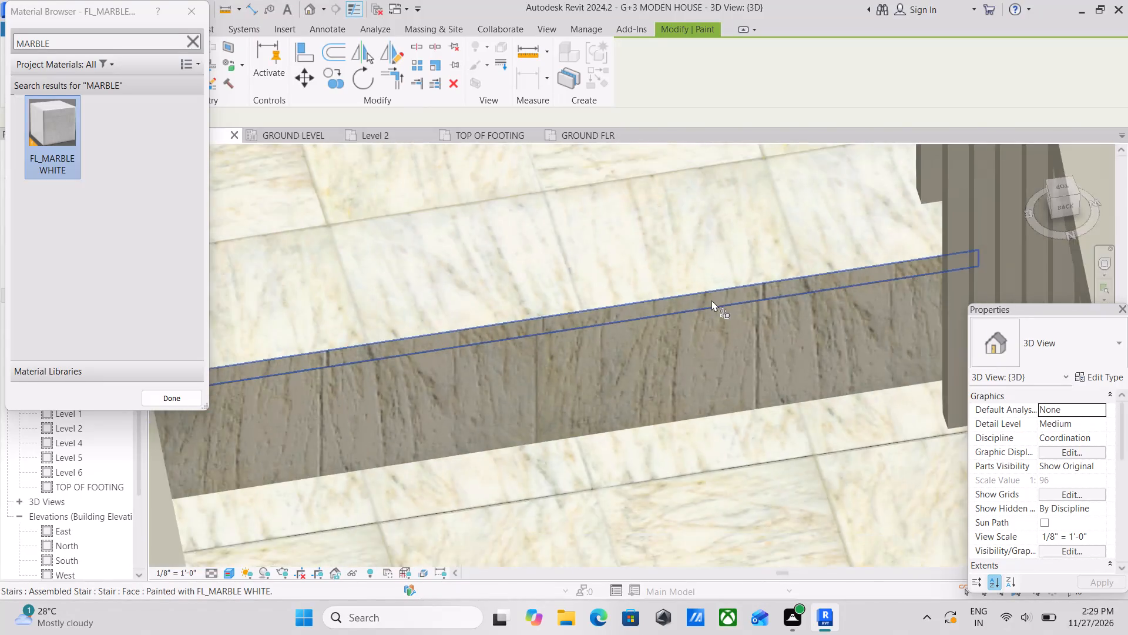
{"action": "scroll", "coordinate": [711, 300], "scroll_direction": "down", "scroll_amount": 3}
{"action": "middle_click_drag", "start_coordinate": [707, 300], "coordinate": [704, 495]}
{"action": "left_click", "coordinate": [693, 361]}
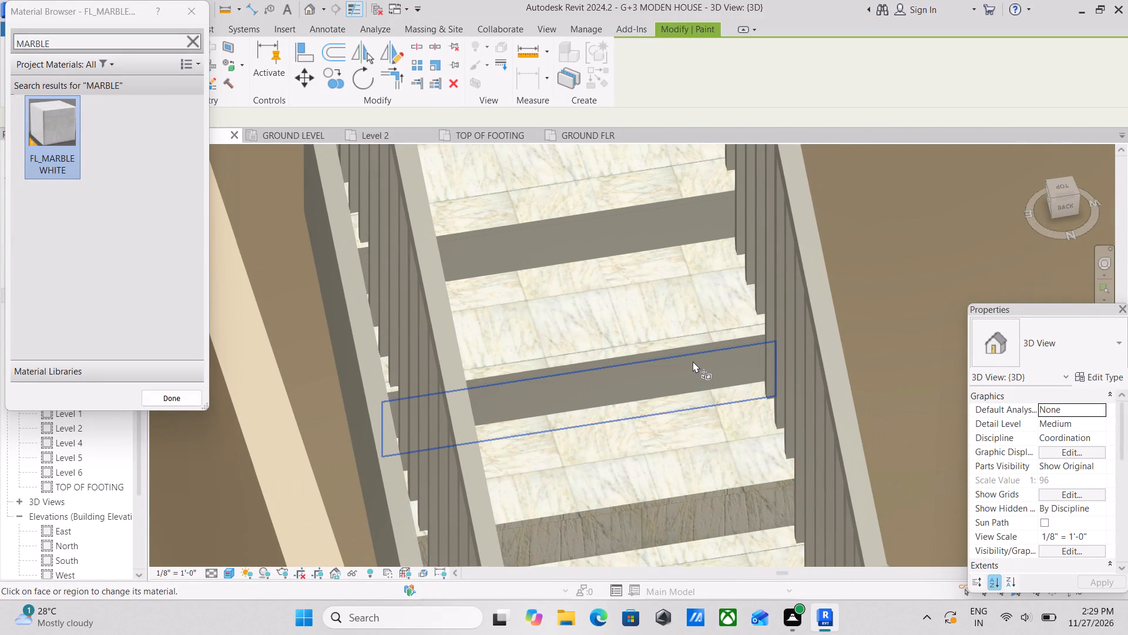
{"action": "scroll", "coordinate": [663, 361], "scroll_direction": "up", "scroll_amount": 13}
{"action": "left_click", "coordinate": [656, 344]}
{"action": "scroll", "coordinate": [652, 345], "scroll_direction": "up", "scroll_amount": 7}
{"action": "left_click", "coordinate": [691, 383]}
{"action": "scroll", "coordinate": [691, 383], "scroll_direction": "up", "scroll_amount": 4}
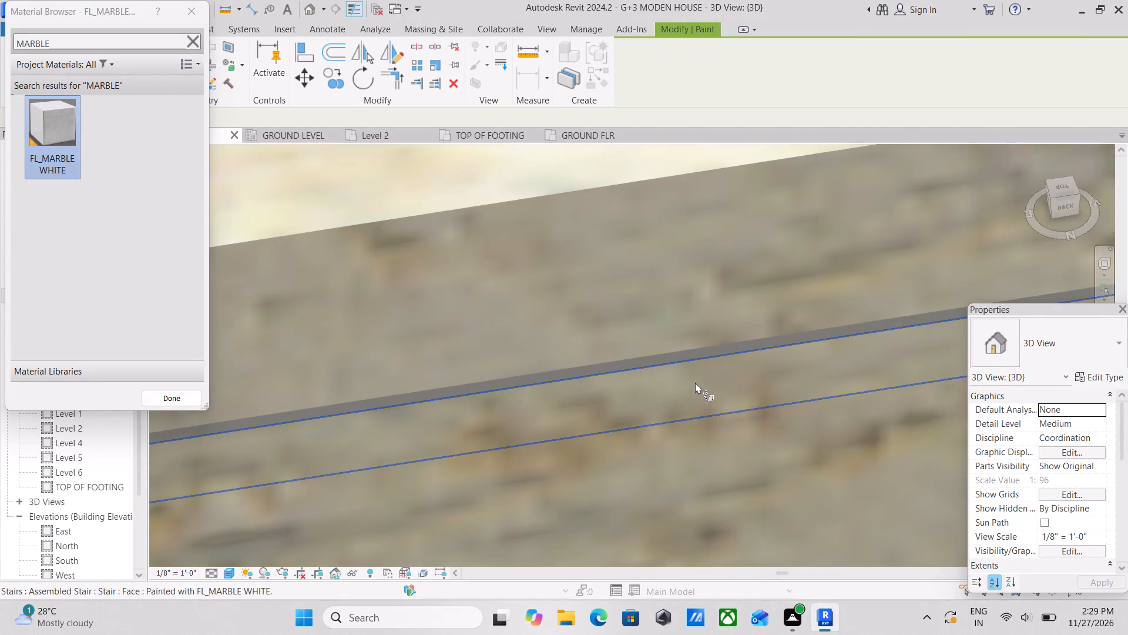
{"action": "scroll", "coordinate": [695, 382], "scroll_direction": "up", "scroll_amount": 9}
{"action": "left_click", "coordinate": [714, 329]}
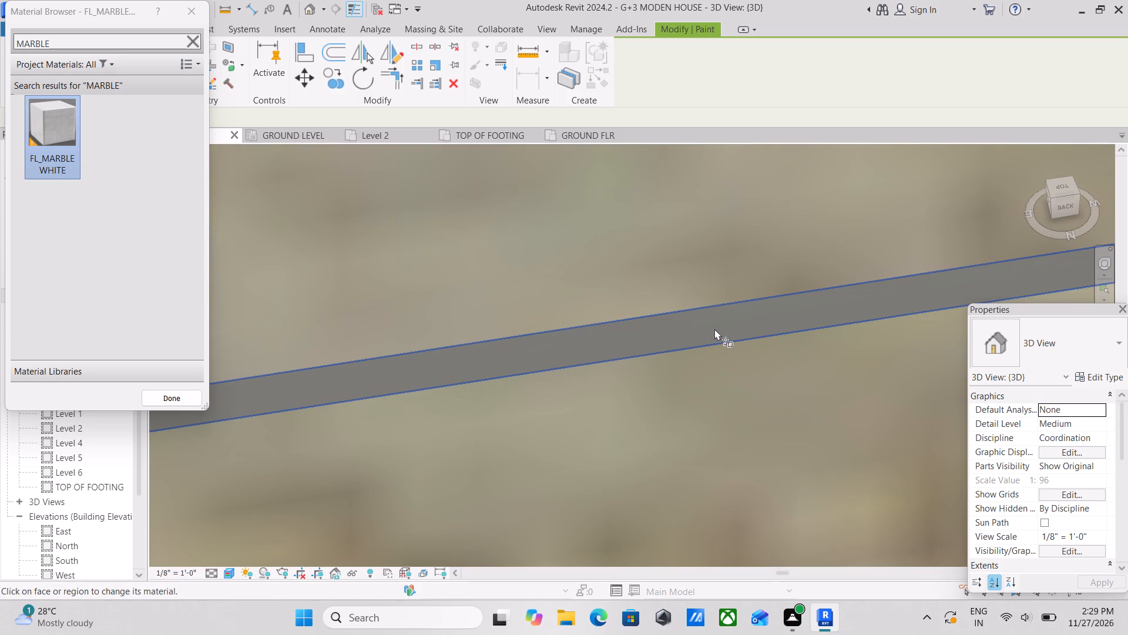
Paint the riser, front edge, thin sliver and narrow strip of the highest remaining tread in FL_MARBLE WHITE.
{"action": "scroll", "coordinate": [714, 329], "scroll_direction": "down", "scroll_amount": 17}
{"action": "scroll", "coordinate": [712, 329], "scroll_direction": "down", "scroll_amount": 13}
{"action": "middle_click_drag", "start_coordinate": [674, 333], "coordinate": [686, 509]}
{"action": "scroll", "coordinate": [619, 335], "scroll_direction": "up", "scroll_amount": 4}
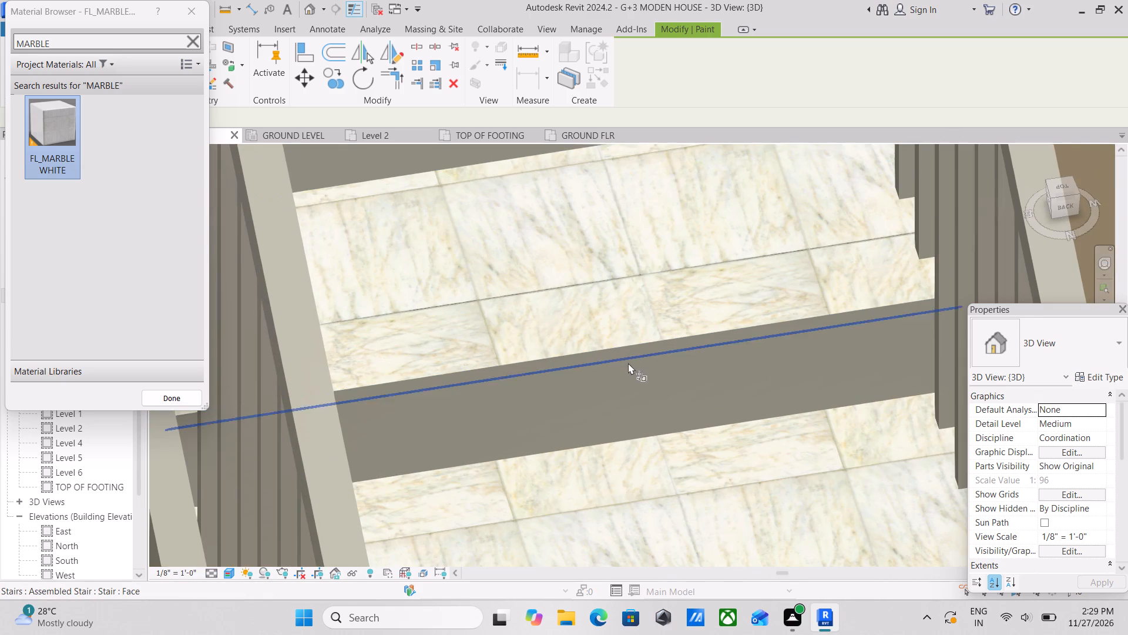
{"action": "left_click", "coordinate": [629, 369]}
{"action": "scroll", "coordinate": [632, 361], "scroll_direction": "up", "scroll_amount": 15}
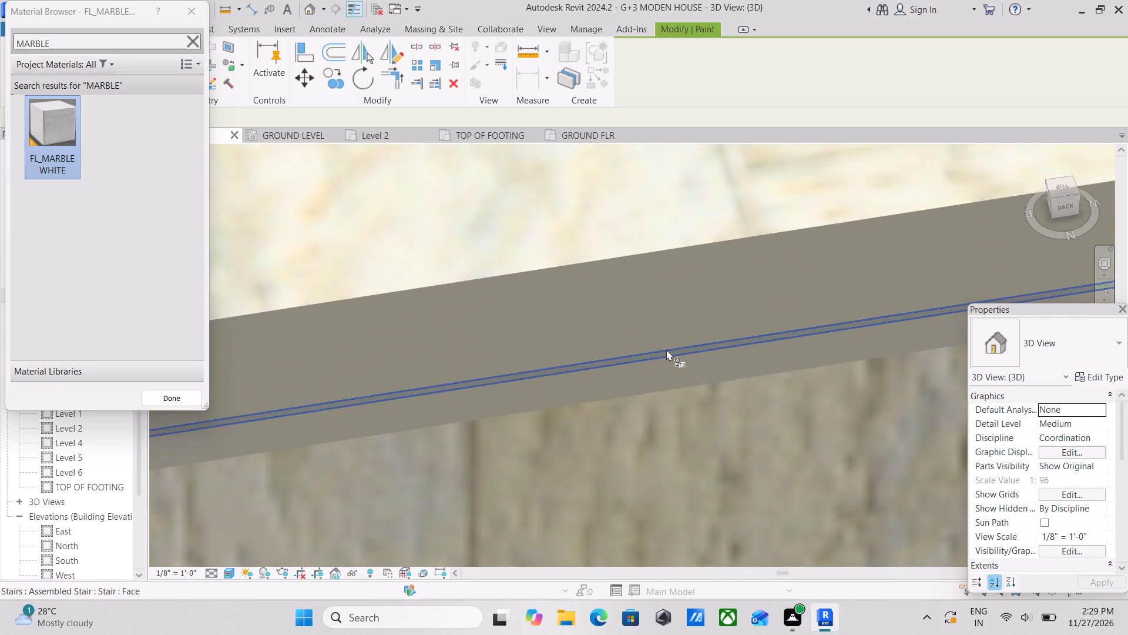
{"action": "left_click", "coordinate": [677, 356]}
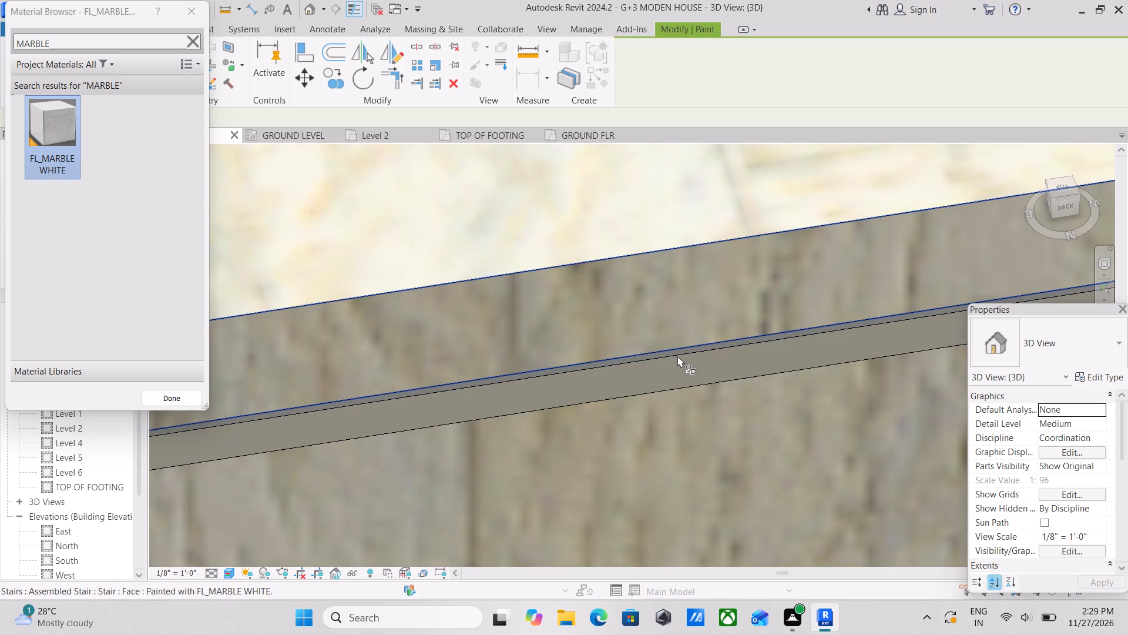
{"action": "scroll", "coordinate": [579, 373], "scroll_direction": "up", "scroll_amount": 8}
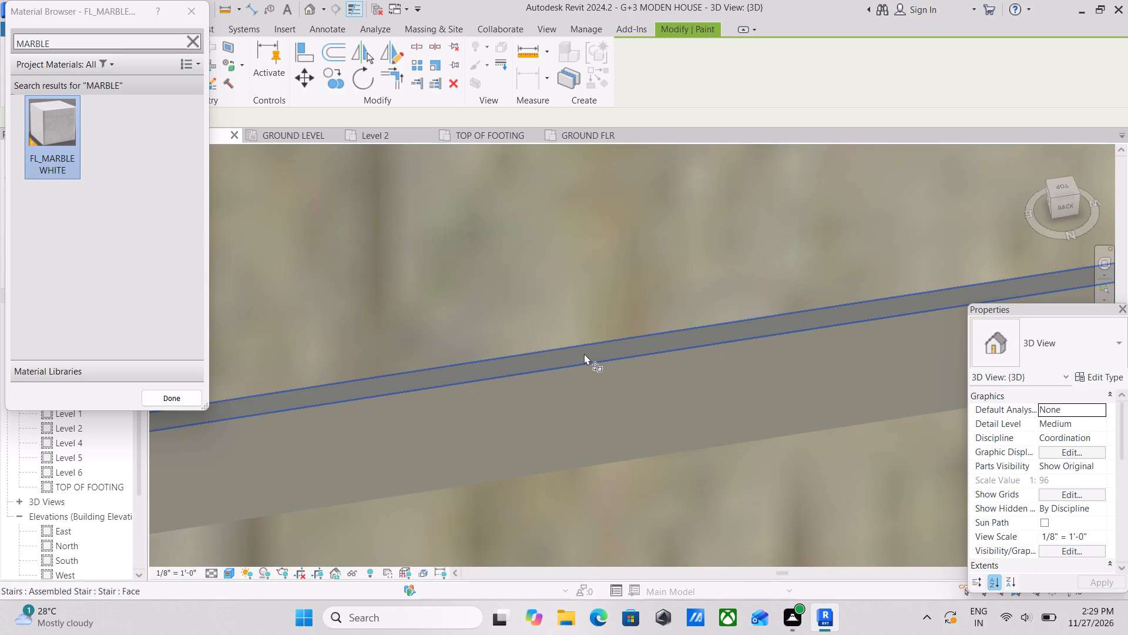
{"action": "left_click", "coordinate": [584, 353]}
{"action": "left_click", "coordinate": [610, 401]}
Paint the topmost riser at the head of the flight in FL_MARBLE WHITE.
{"action": "scroll", "coordinate": [621, 397], "scroll_direction": "down", "scroll_amount": 17}
{"action": "scroll", "coordinate": [579, 392], "scroll_direction": "down", "scroll_amount": 10}
{"action": "middle_click_drag", "start_coordinate": [580, 392], "coordinate": [583, 526]}
{"action": "scroll", "coordinate": [597, 371], "scroll_direction": "down", "scroll_amount": 7}
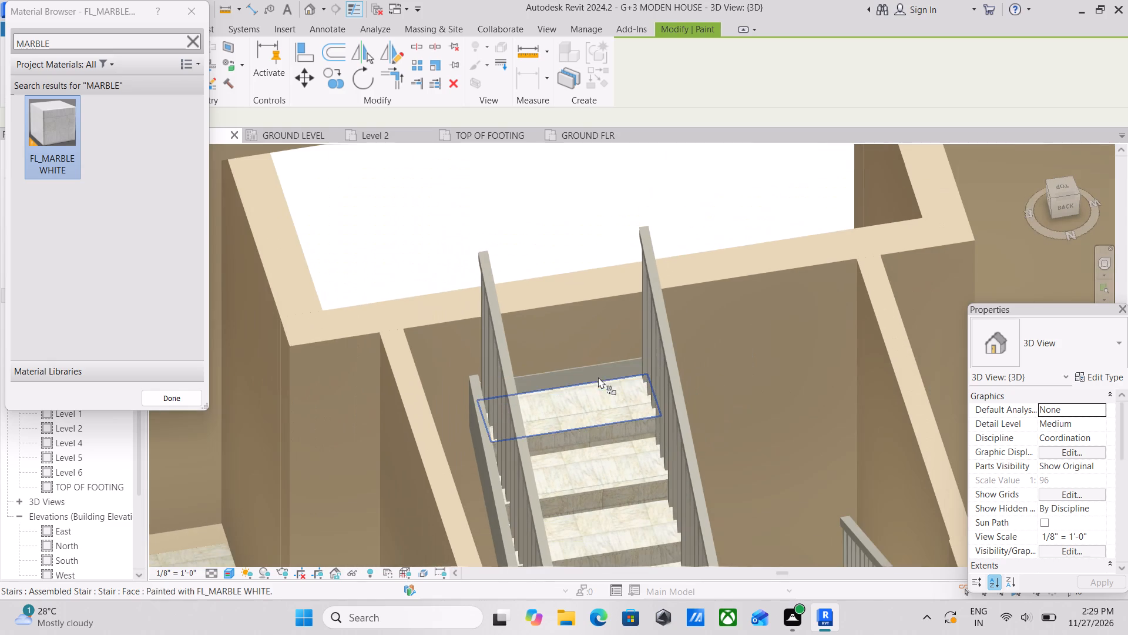
{"action": "scroll", "coordinate": [562, 385], "scroll_direction": "up", "scroll_amount": 2}
{"action": "middle_click_drag", "start_coordinate": [614, 423], "coordinate": [595, 417], "text": "shift"}
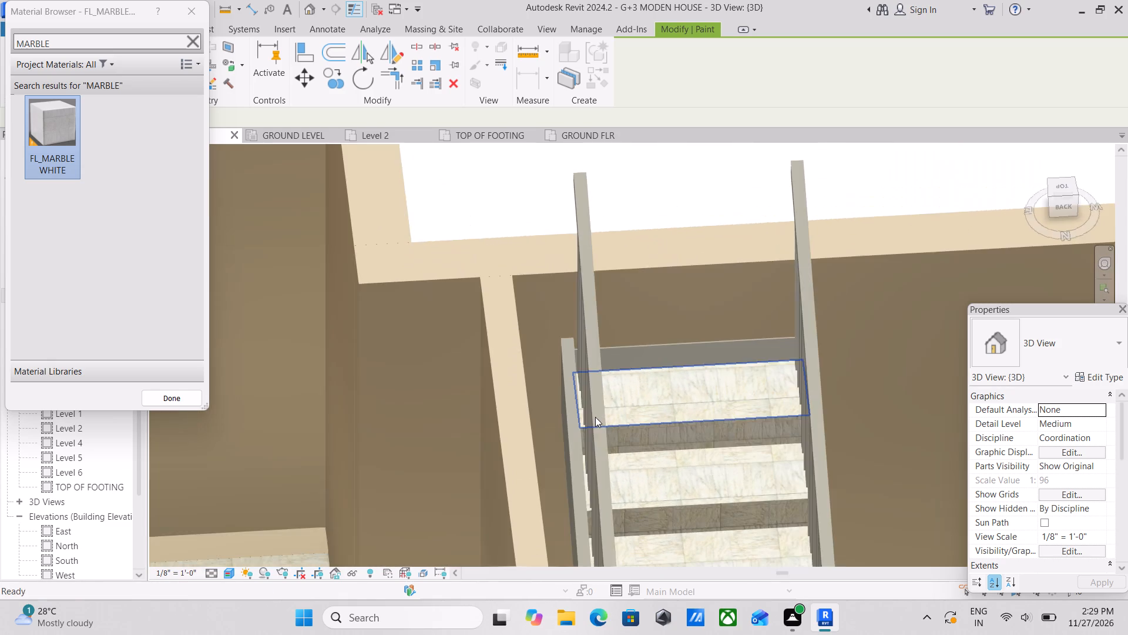
{"action": "scroll", "coordinate": [629, 362], "scroll_direction": "up", "scroll_amount": 4}
{"action": "left_click", "coordinate": [708, 356]}
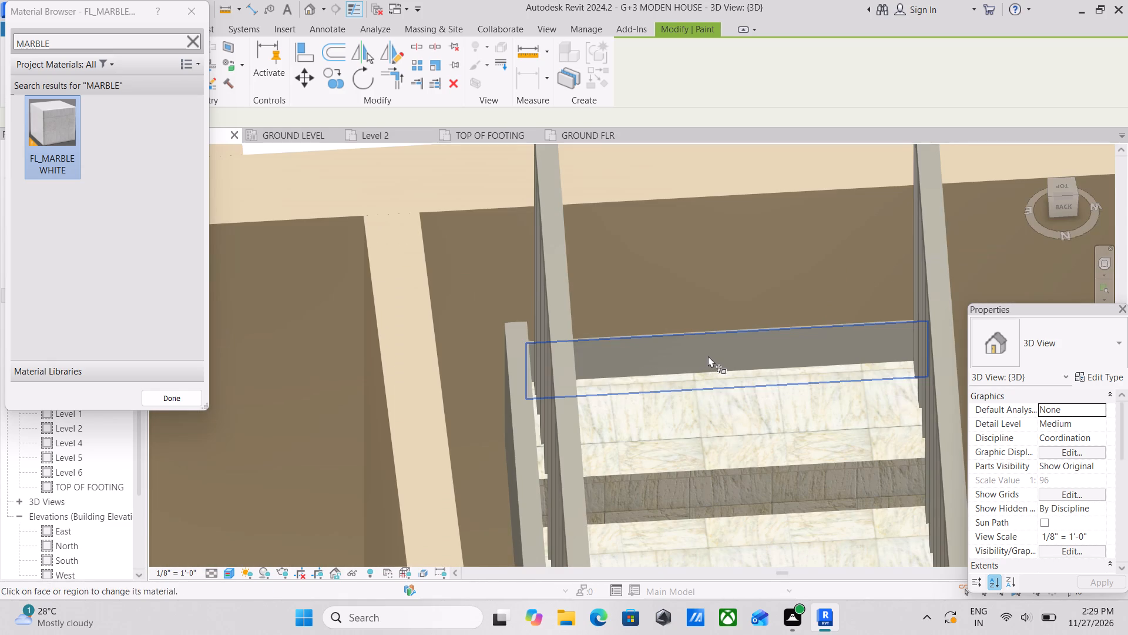
Examine the painted flights, landing and guardrail area of the staircase from several angles for bare stair faces.
{"action": "scroll", "coordinate": [717, 359], "scroll_direction": "up", "scroll_amount": 8}
{"action": "middle_click_drag", "start_coordinate": [714, 365], "coordinate": [698, 298], "text": "shift"}
{"action": "scroll", "coordinate": [693, 299], "scroll_direction": "down", "scroll_amount": 14}
{"action": "middle_click_drag", "start_coordinate": [713, 305], "coordinate": [627, 204]}
{"action": "scroll", "coordinate": [715, 376], "scroll_direction": "down", "scroll_amount": 1}
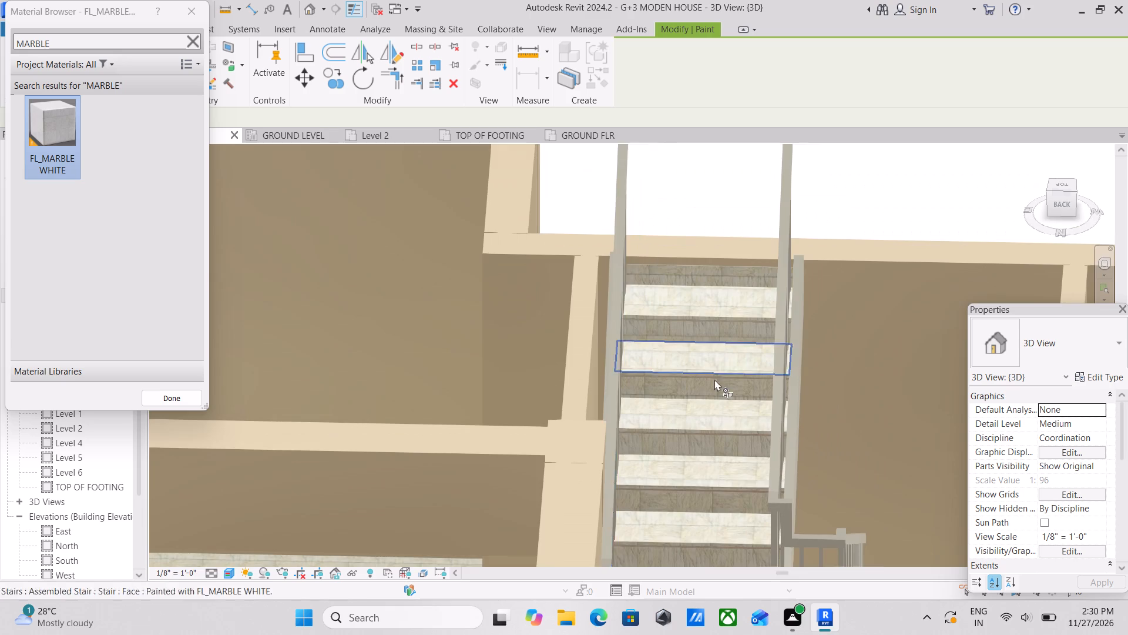
{"action": "scroll", "coordinate": [714, 379], "scroll_direction": "down", "scroll_amount": 1}
{"action": "middle_click_drag", "start_coordinate": [714, 379], "coordinate": [694, 237]}
{"action": "middle_click_drag", "start_coordinate": [714, 388], "coordinate": [723, 347]}
{"action": "middle_click_drag", "start_coordinate": [730, 355], "coordinate": [684, 367], "text": "shift"}
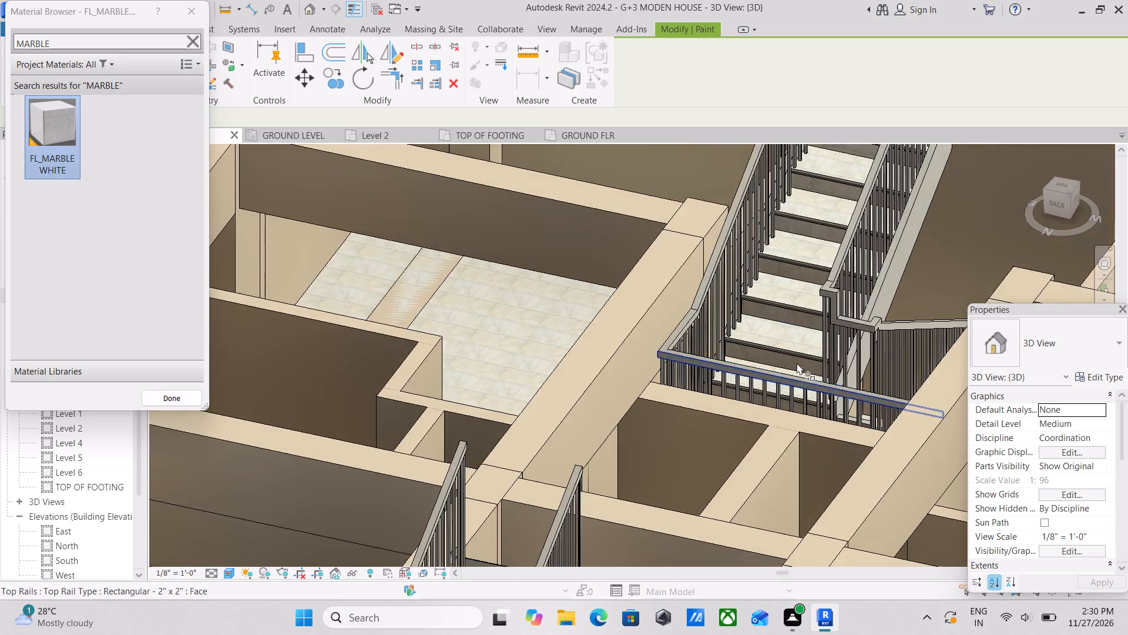
{"action": "middle_click_drag", "start_coordinate": [797, 362], "coordinate": [819, 375], "text": "shift"}
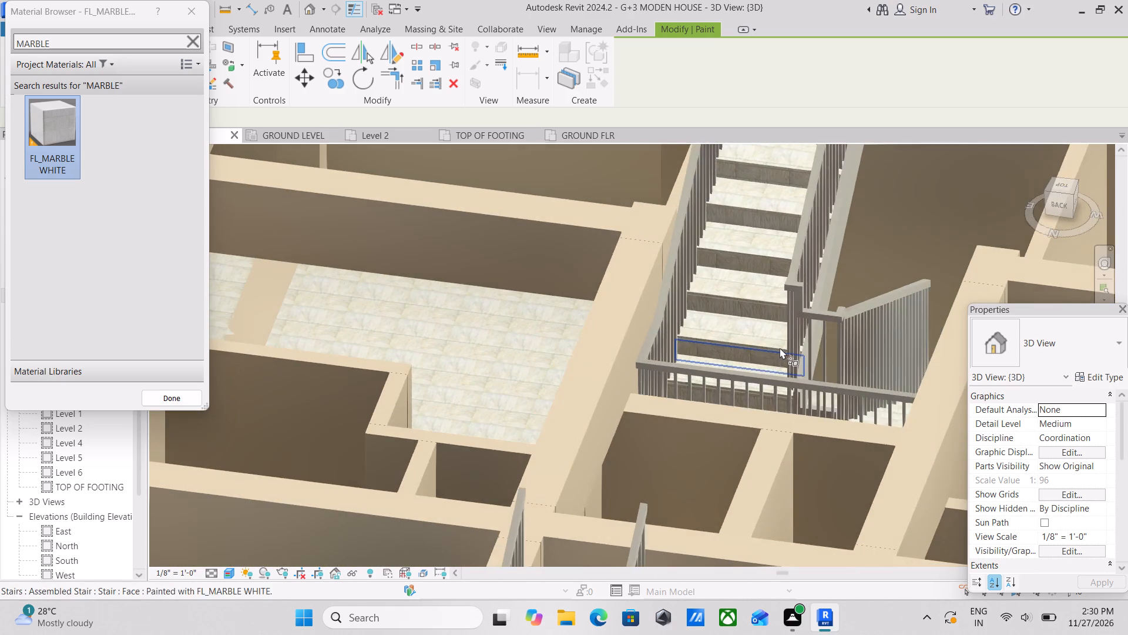
{"action": "middle_click_drag", "start_coordinate": [780, 347], "coordinate": [851, 379], "text": "shift"}
{"action": "scroll", "coordinate": [785, 349], "scroll_direction": "up", "scroll_amount": 3}
{"action": "middle_click_drag", "start_coordinate": [780, 349], "coordinate": [615, 387], "text": "shift"}
{"action": "middle_click_drag", "start_coordinate": [874, 385], "coordinate": [633, 367]}
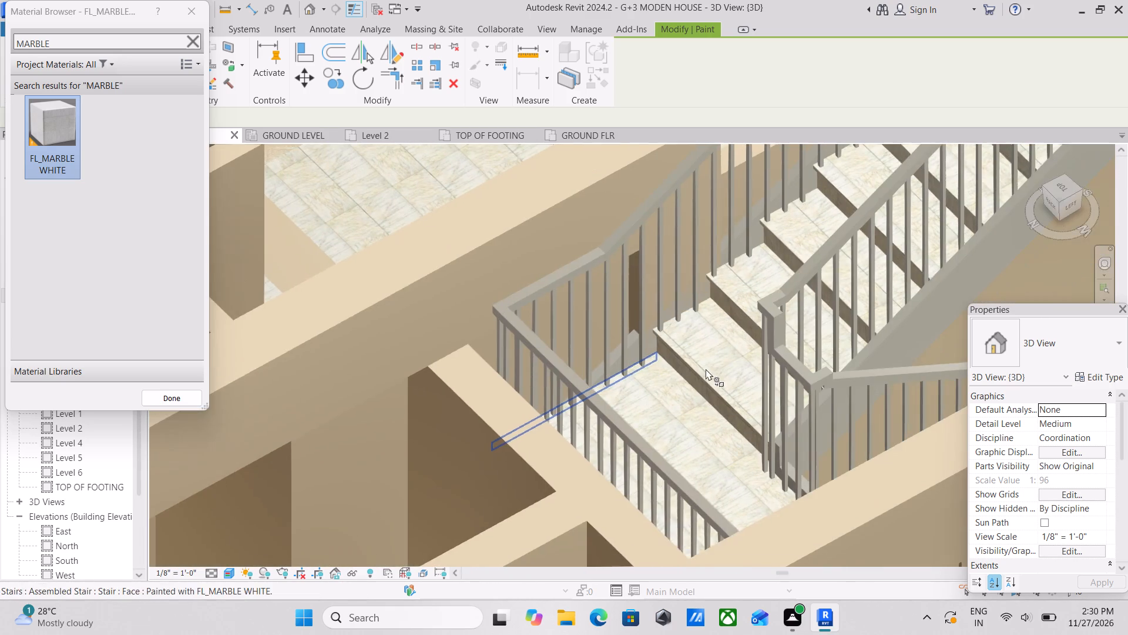
{"action": "middle_click_drag", "start_coordinate": [706, 369], "coordinate": [683, 373], "text": "shift"}
{"action": "scroll", "coordinate": [731, 373], "scroll_direction": "up", "scroll_amount": 11}
{"action": "scroll", "coordinate": [725, 361], "scroll_direction": "down", "scroll_amount": 8}
{"action": "middle_click_drag", "start_coordinate": [721, 364], "coordinate": [802, 367], "text": "shift"}
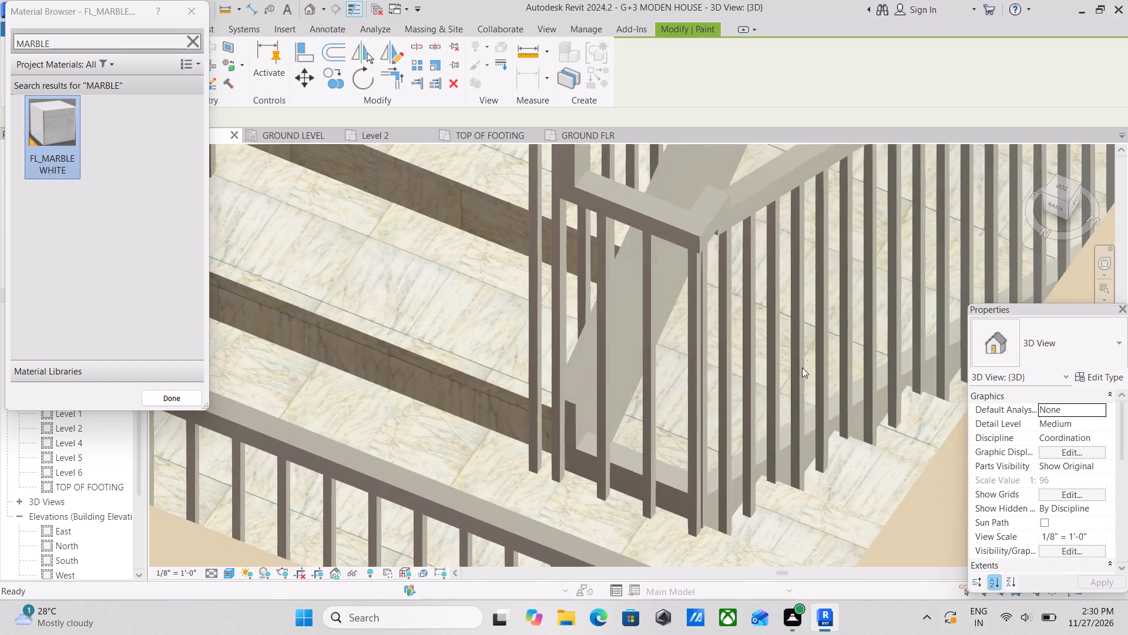
Examine both staircases across the floor from several angles for flights whose stair faces are still bare.
{"action": "scroll", "coordinate": [795, 367], "scroll_direction": "down", "scroll_amount": 5}
{"action": "scroll", "coordinate": [790, 368], "scroll_direction": "down", "scroll_amount": 4, "text": "shift"}
{"action": "scroll", "coordinate": [786, 369], "scroll_direction": "down", "scroll_amount": 11}
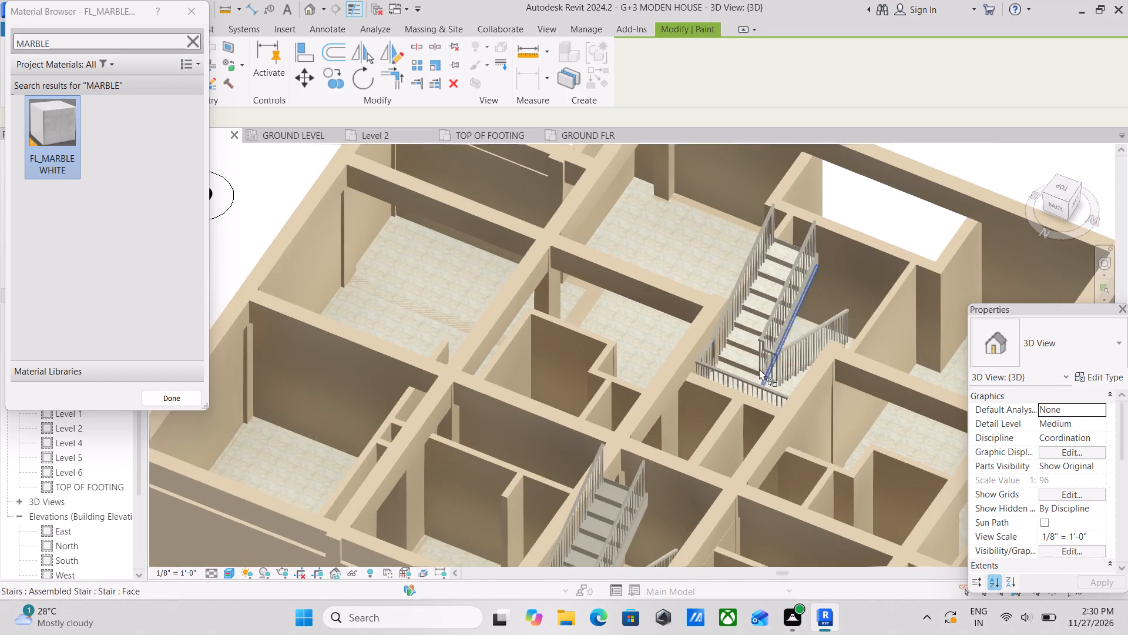
{"action": "scroll", "coordinate": [758, 369], "scroll_direction": "down", "scroll_amount": 2, "text": "shift"}
{"action": "middle_click_drag", "start_coordinate": [758, 369], "coordinate": [804, 364], "text": "shift"}
{"action": "scroll", "coordinate": [792, 325], "scroll_direction": "up", "scroll_amount": 3}
{"action": "scroll", "coordinate": [705, 339], "scroll_direction": "down", "scroll_amount": 5}
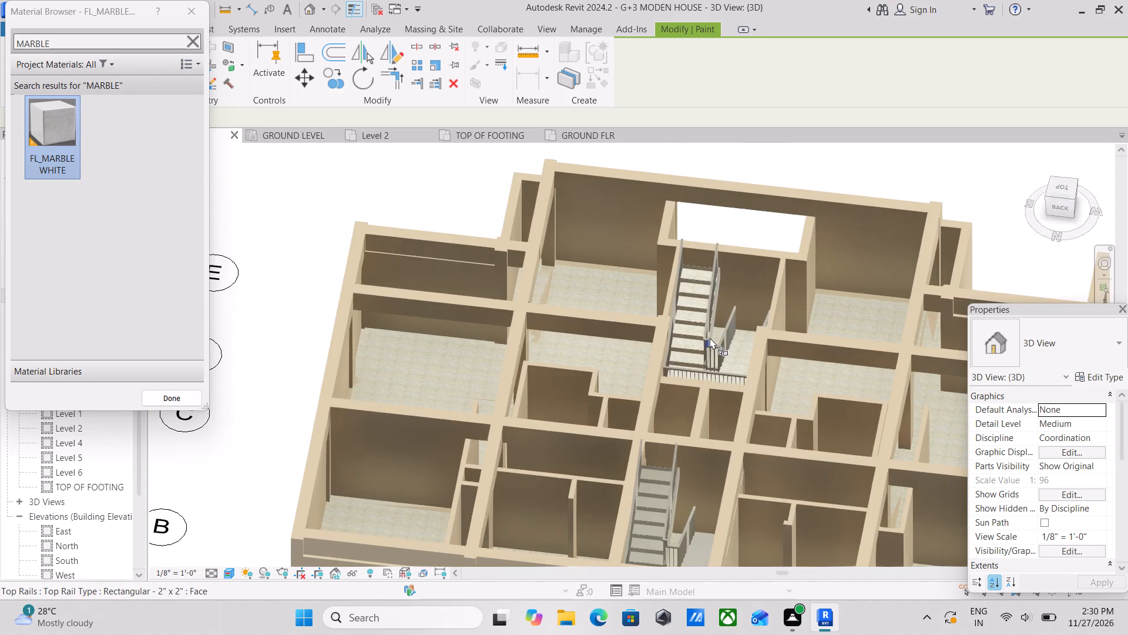
{"action": "scroll", "coordinate": [710, 337], "scroll_direction": "down", "scroll_amount": 3}
{"action": "scroll", "coordinate": [699, 357], "scroll_direction": "up", "scroll_amount": 6}
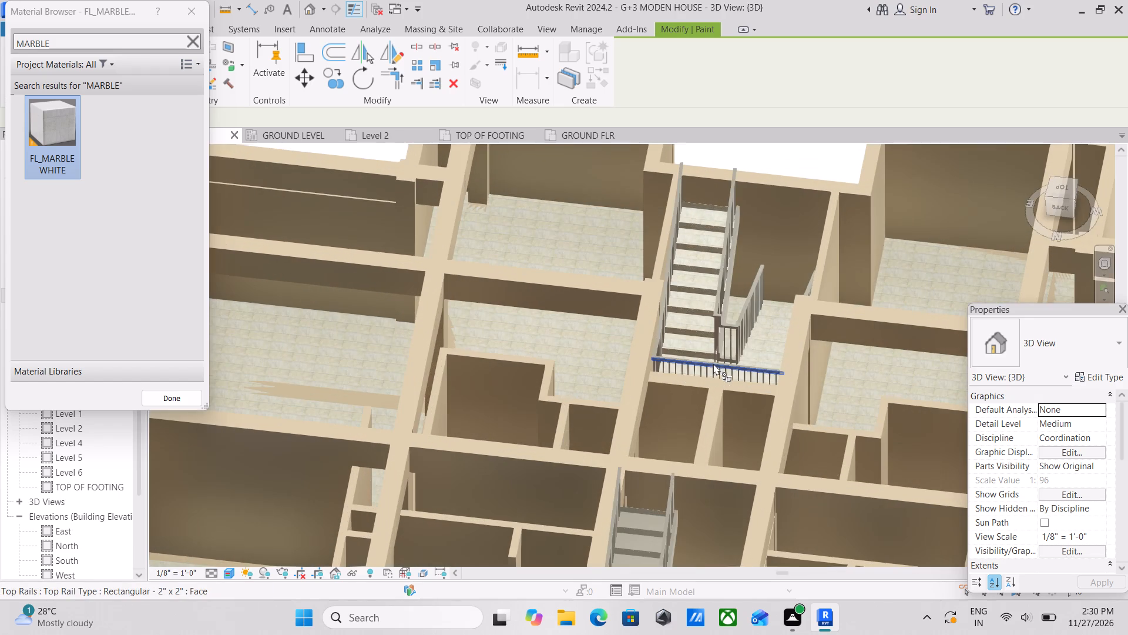
{"action": "middle_click_drag", "start_coordinate": [716, 363], "coordinate": [744, 295], "text": "shift"}
{"action": "middle_click_drag", "start_coordinate": [723, 363], "coordinate": [778, 354], "text": "shift"}
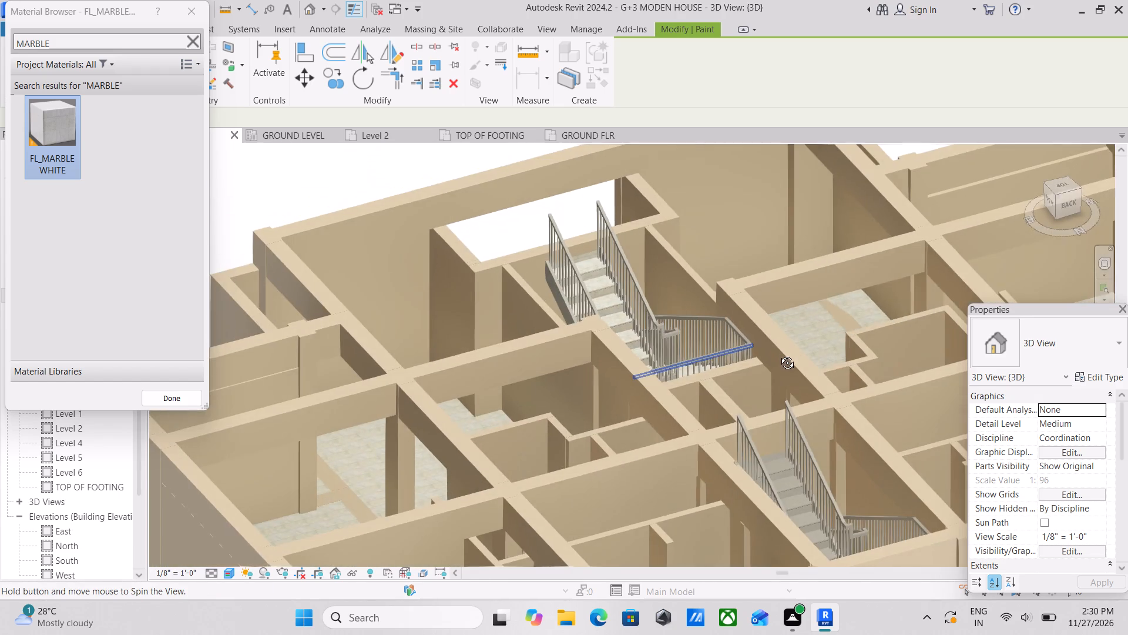
{"action": "middle_click_drag", "start_coordinate": [778, 354], "coordinate": [956, 362], "text": "shift"}
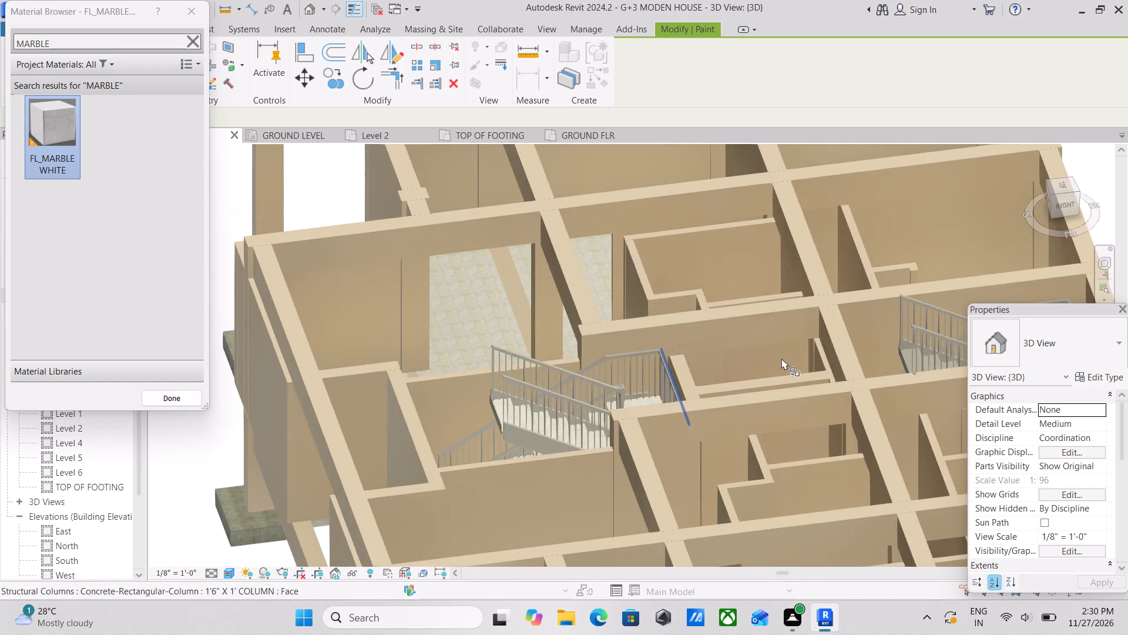
{"action": "middle_click_drag", "start_coordinate": [777, 357], "coordinate": [916, 403], "text": "shift"}
Paint the five lowest treads of the second staircase's lower flight in FL_MARBLE WHITE.
{"action": "scroll", "coordinate": [699, 249], "scroll_direction": "up", "scroll_amount": 5}
{"action": "middle_click_drag", "start_coordinate": [741, 258], "coordinate": [783, 302], "text": "shift"}
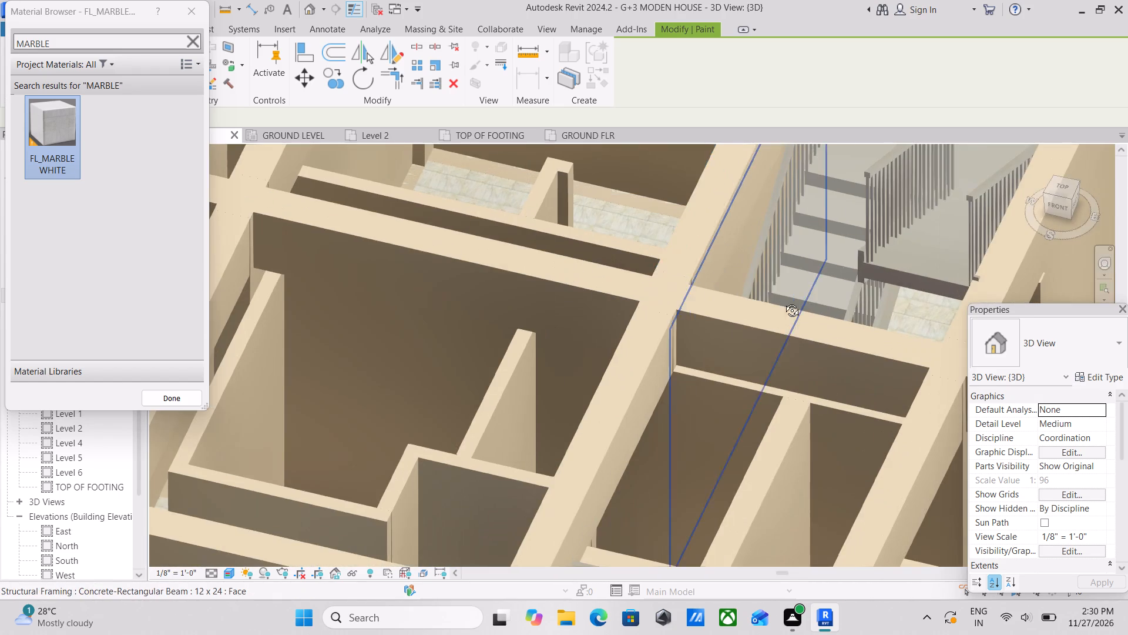
{"action": "middle_click_drag", "start_coordinate": [783, 302], "coordinate": [808, 468], "text": "shift"}
{"action": "middle_click_drag", "start_coordinate": [645, 417], "coordinate": [628, 519], "text": "shift"}
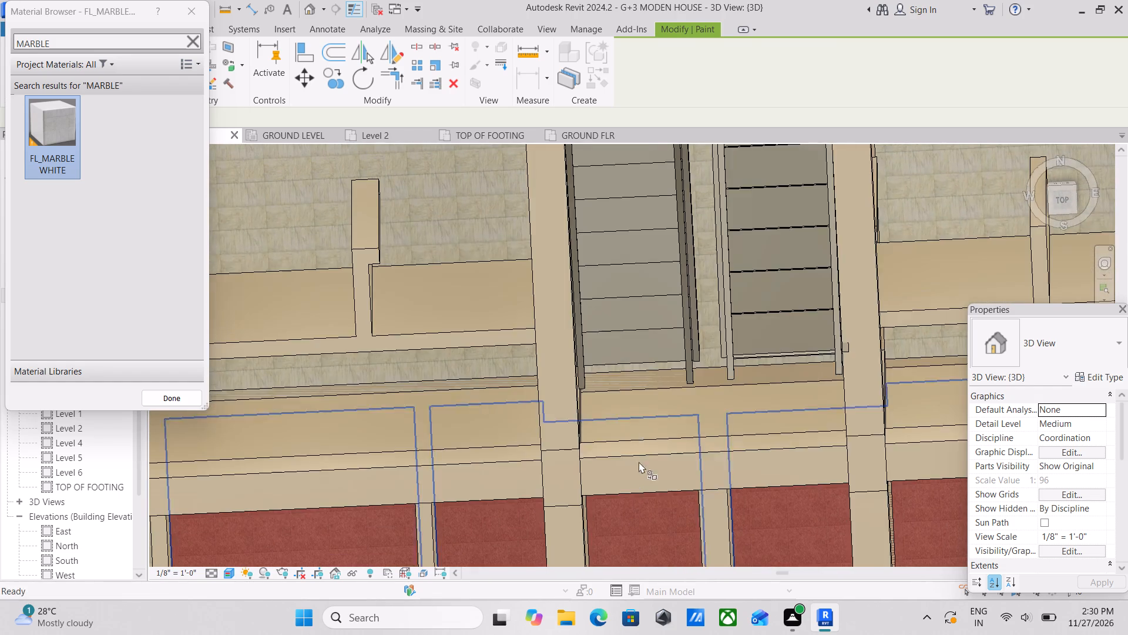
{"action": "scroll", "coordinate": [642, 398], "scroll_direction": "up", "scroll_amount": 6}
{"action": "left_click", "coordinate": [645, 308]}
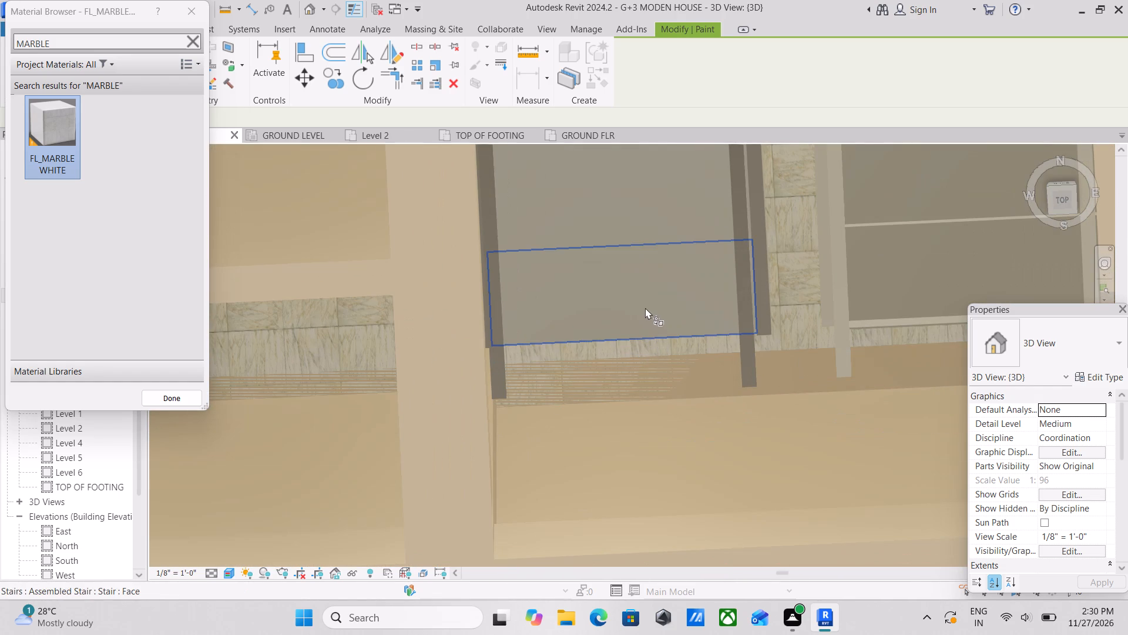
{"action": "left_click", "coordinate": [604, 207]}
{"action": "scroll", "coordinate": [604, 207], "scroll_direction": "up", "scroll_amount": 1}
{"action": "middle_click_drag", "start_coordinate": [604, 220], "coordinate": [609, 374]}
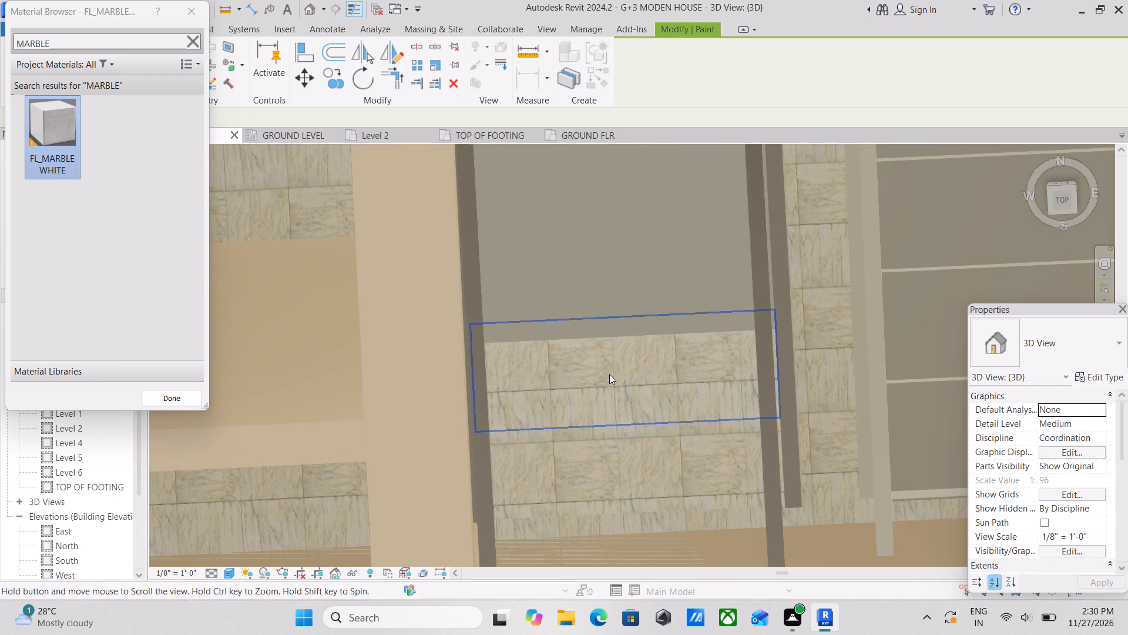
{"action": "left_click", "coordinate": [609, 311]}
{"action": "middle_click_drag", "start_coordinate": [609, 315], "coordinate": [605, 396]}
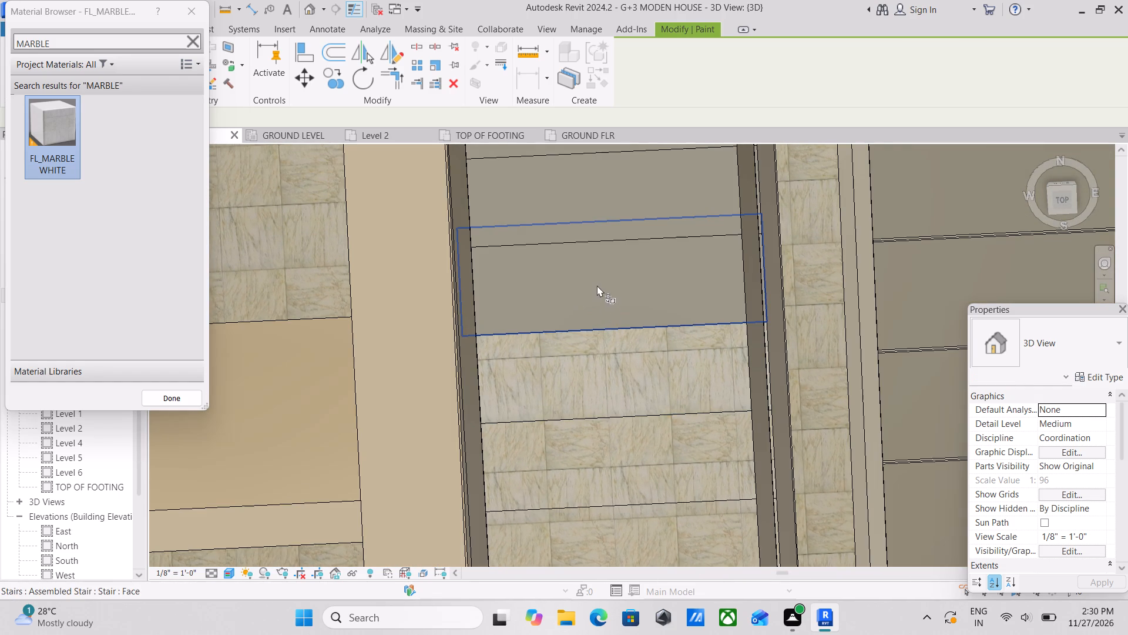
{"action": "left_click", "coordinate": [597, 285]}
{"action": "middle_click_drag", "start_coordinate": [595, 289], "coordinate": [582, 375]}
{"action": "left_click", "coordinate": [601, 302]}
Paint the lower flight's remaining four treads and the landing above them in FL_MARBLE WHITE.
{"action": "middle_click_drag", "start_coordinate": [600, 302], "coordinate": [595, 343]}
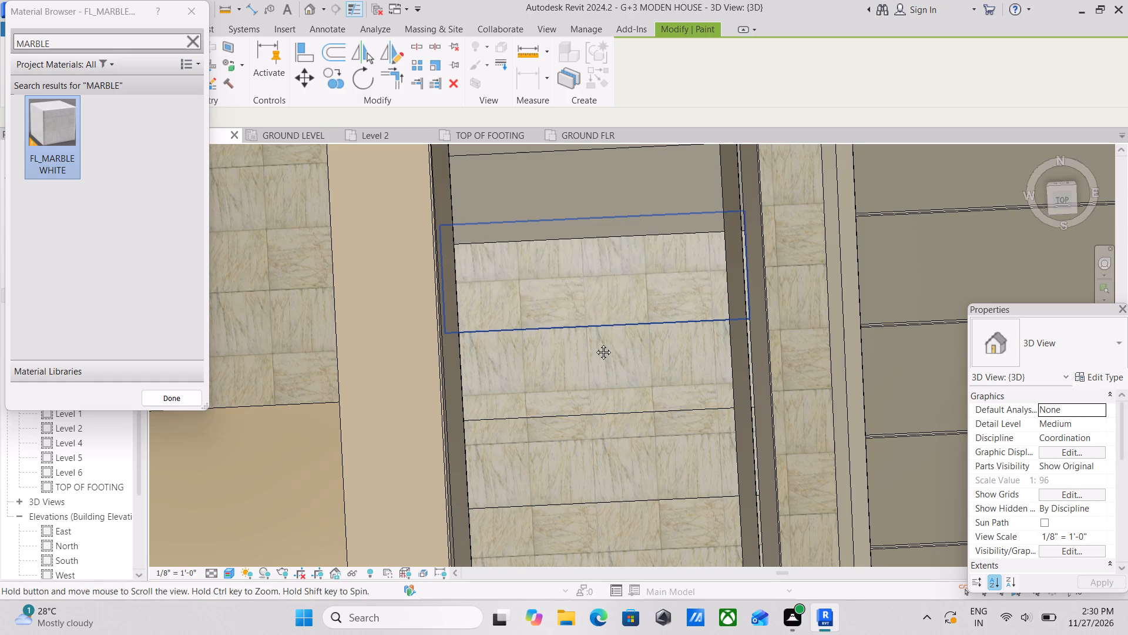
{"action": "middle_click_drag", "start_coordinate": [595, 343], "coordinate": [590, 395]}
{"action": "left_click", "coordinate": [594, 292]}
{"action": "middle_click_drag", "start_coordinate": [595, 290], "coordinate": [592, 389]}
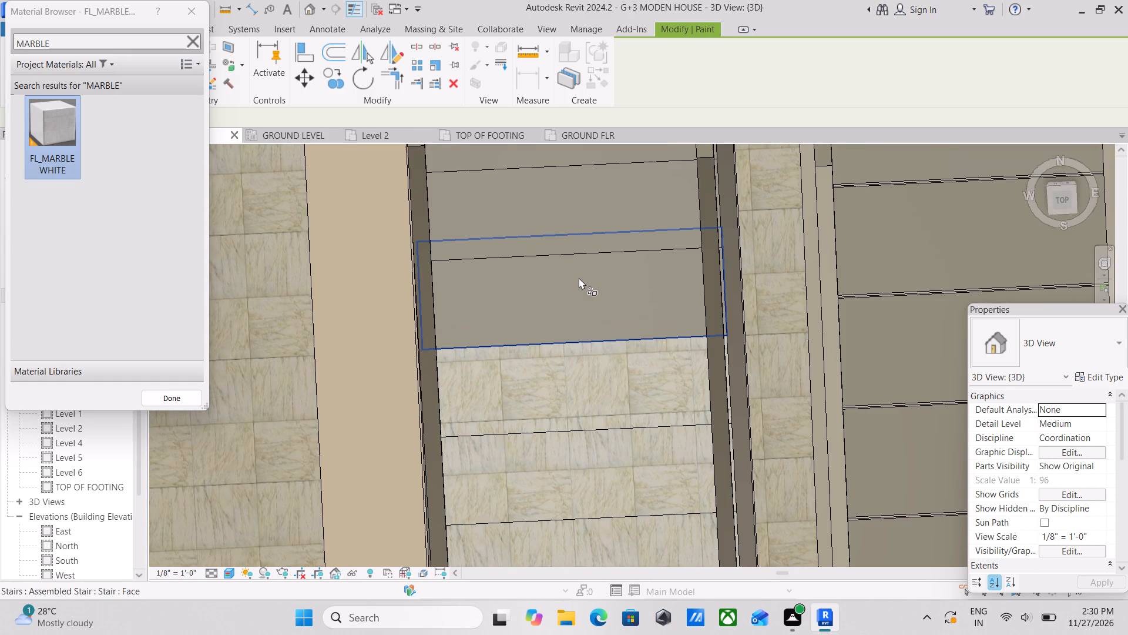
{"action": "left_click", "coordinate": [579, 278]}
{"action": "middle_click_drag", "start_coordinate": [577, 298], "coordinate": [575, 392]}
{"action": "left_click", "coordinate": [590, 312]}
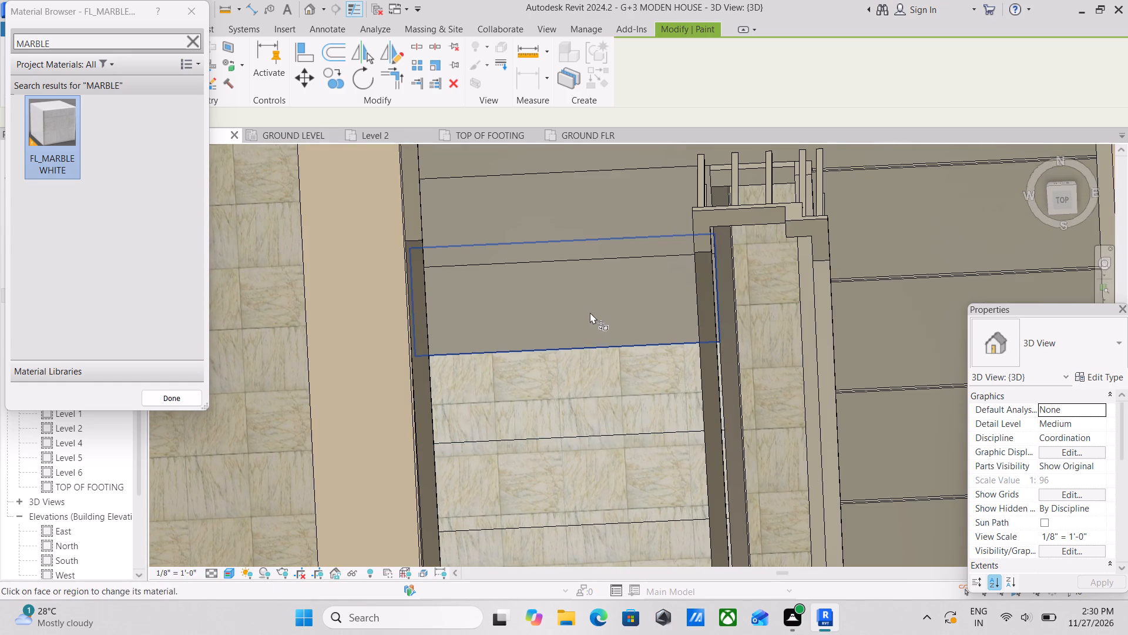
{"action": "middle_click_drag", "start_coordinate": [589, 322], "coordinate": [588, 405]}
{"action": "left_click", "coordinate": [597, 286]}
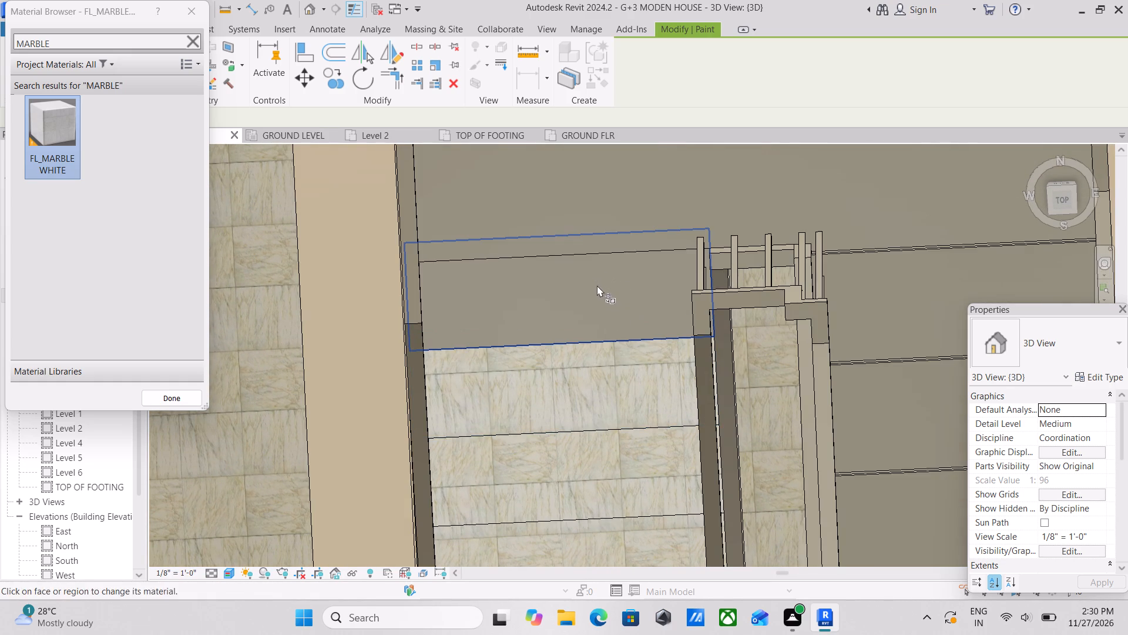
{"action": "middle_click_drag", "start_coordinate": [591, 287], "coordinate": [561, 443]}
{"action": "left_click", "coordinate": [615, 311]}
Paint the seven treads of the upper flight, starting beside the landing, in FL_MARBLE WHITE.
{"action": "middle_click_drag", "start_coordinate": [734, 376], "coordinate": [545, 273]}
{"action": "left_click", "coordinate": [724, 382]}
{"action": "middle_click_drag", "start_coordinate": [724, 436], "coordinate": [737, 288]}
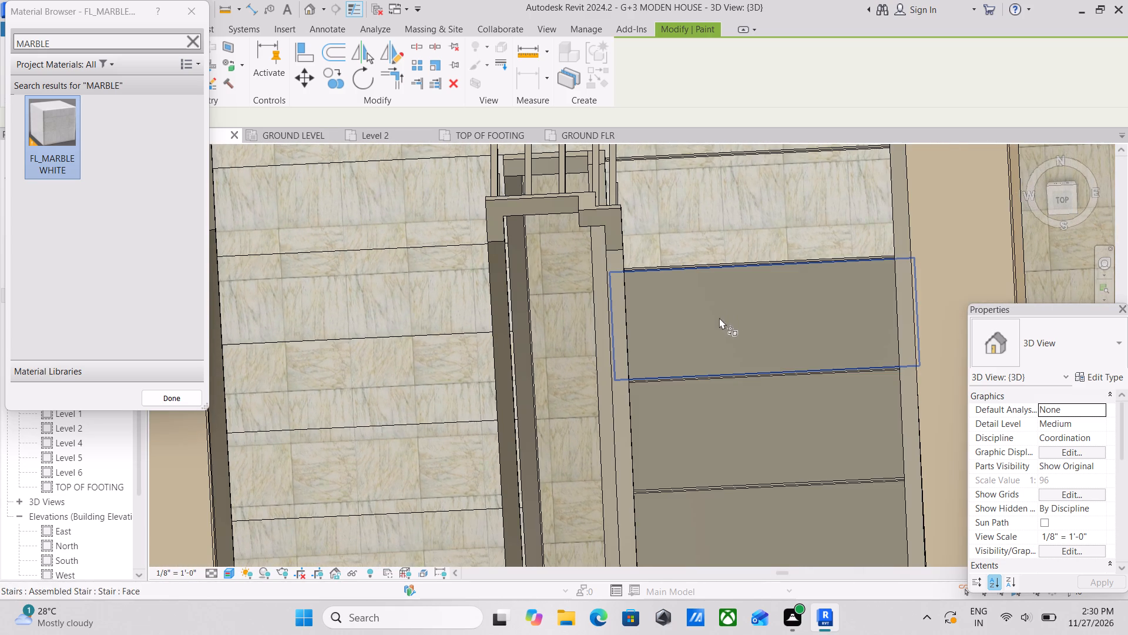
{"action": "left_click", "coordinate": [719, 317]}
{"action": "middle_click_drag", "start_coordinate": [720, 428], "coordinate": [739, 317]}
{"action": "left_click", "coordinate": [730, 320]}
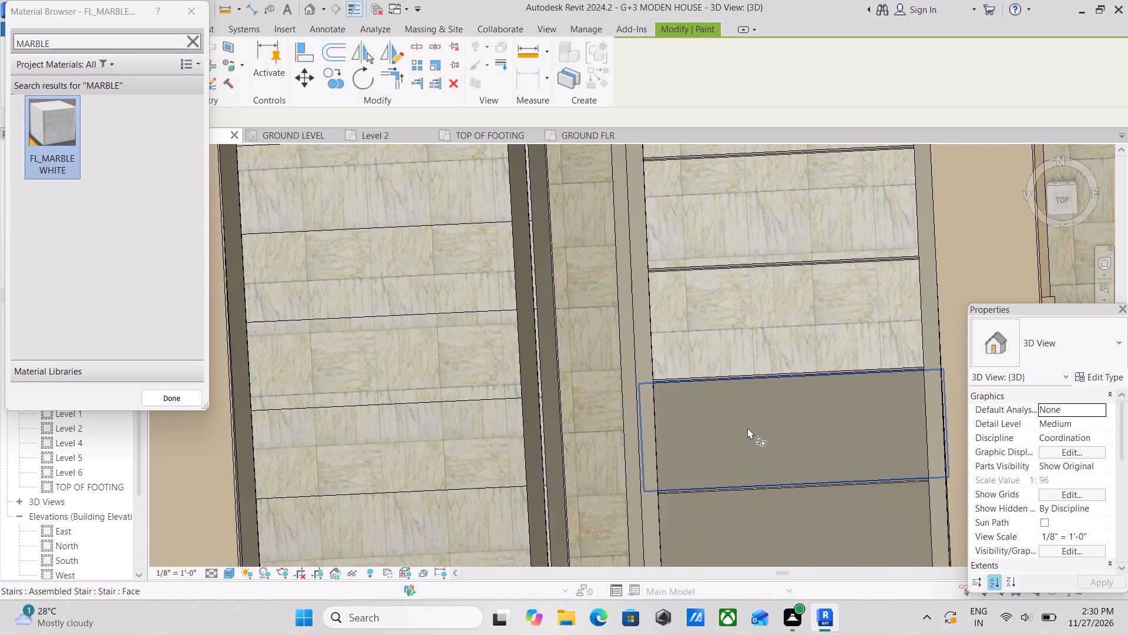
{"action": "left_click", "coordinate": [747, 427]}
{"action": "middle_click_drag", "start_coordinate": [748, 427], "coordinate": [754, 298]}
{"action": "left_click", "coordinate": [753, 393]}
{"action": "middle_click_drag", "start_coordinate": [752, 409], "coordinate": [763, 340]}
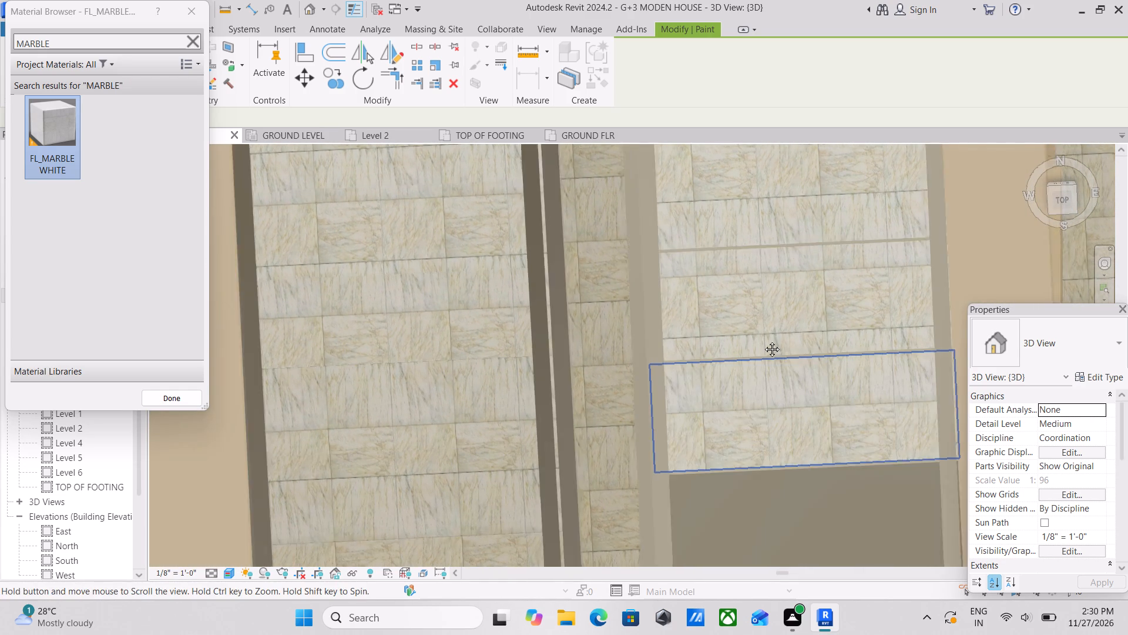
{"action": "middle_click_drag", "start_coordinate": [763, 340], "coordinate": [764, 278]}
{"action": "left_click", "coordinate": [771, 364]}
{"action": "middle_click_drag", "start_coordinate": [771, 443], "coordinate": [793, 299]}
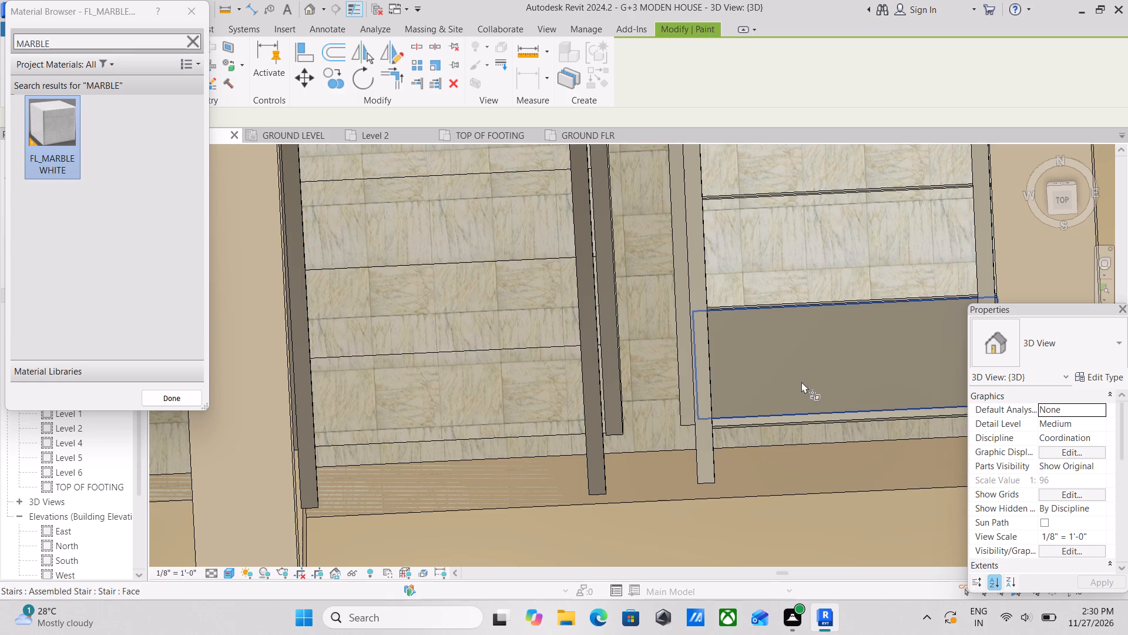
{"action": "left_click", "coordinate": [800, 372]}
{"action": "middle_click_drag", "start_coordinate": [798, 372], "coordinate": [801, 310]}
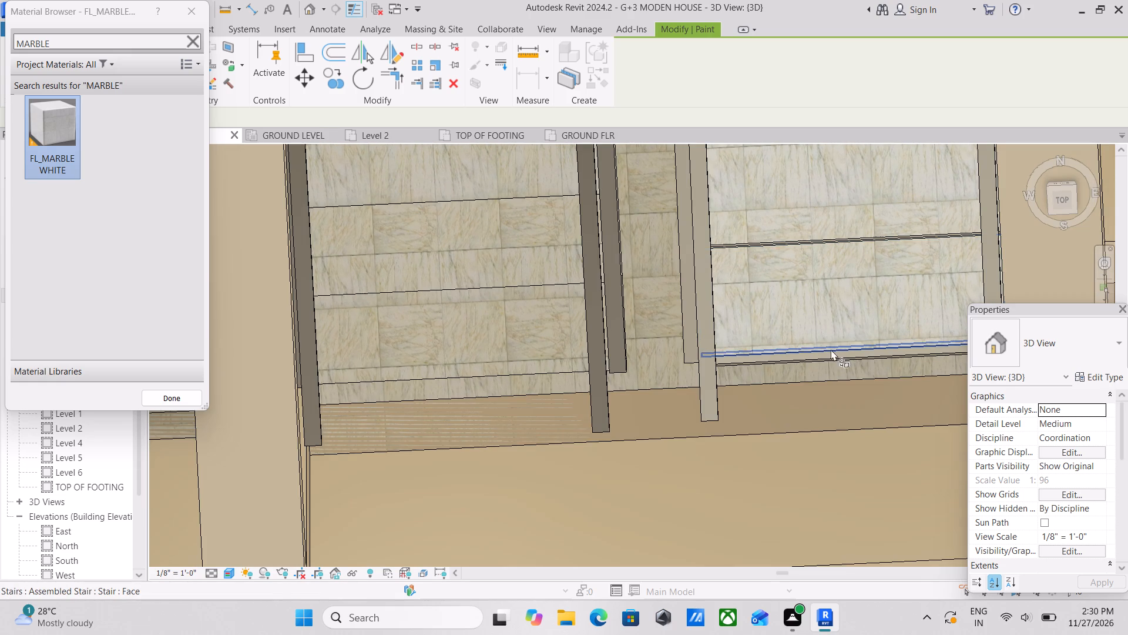
Paint the lower flight's topmost riser, just below the landing, and its front edge in FL_MARBLE WHITE.
{"action": "scroll", "coordinate": [820, 379], "scroll_direction": "down", "scroll_amount": 1}
{"action": "scroll", "coordinate": [625, 340], "scroll_direction": "down", "scroll_amount": 2}
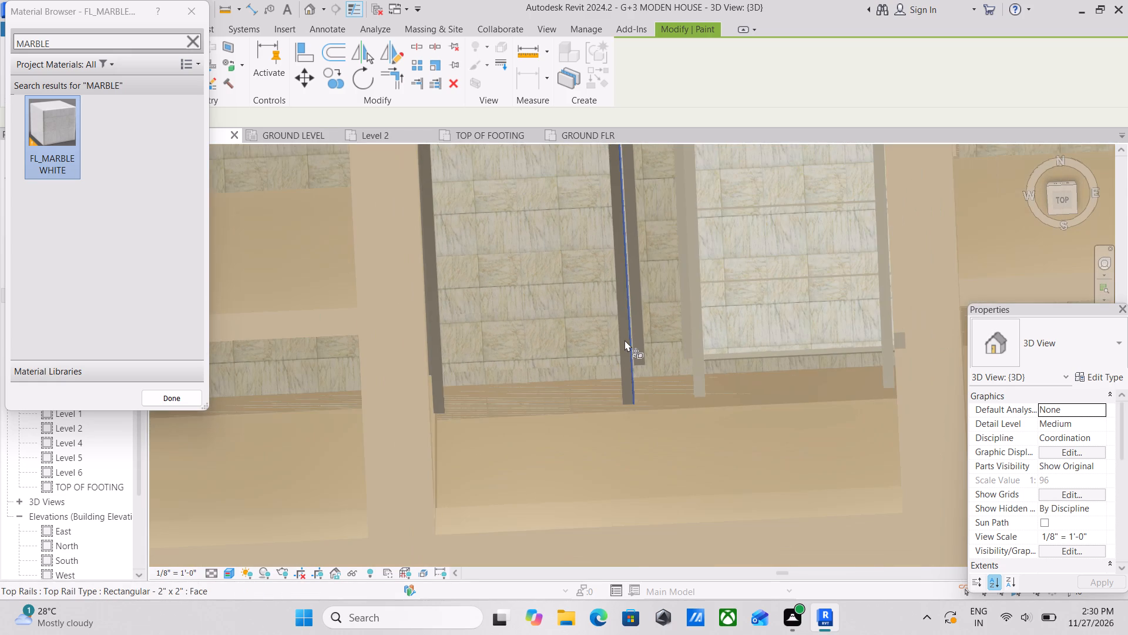
{"action": "scroll", "coordinate": [625, 340], "scroll_direction": "down", "scroll_amount": 5}
{"action": "middle_click_drag", "start_coordinate": [626, 340], "coordinate": [639, 437]}
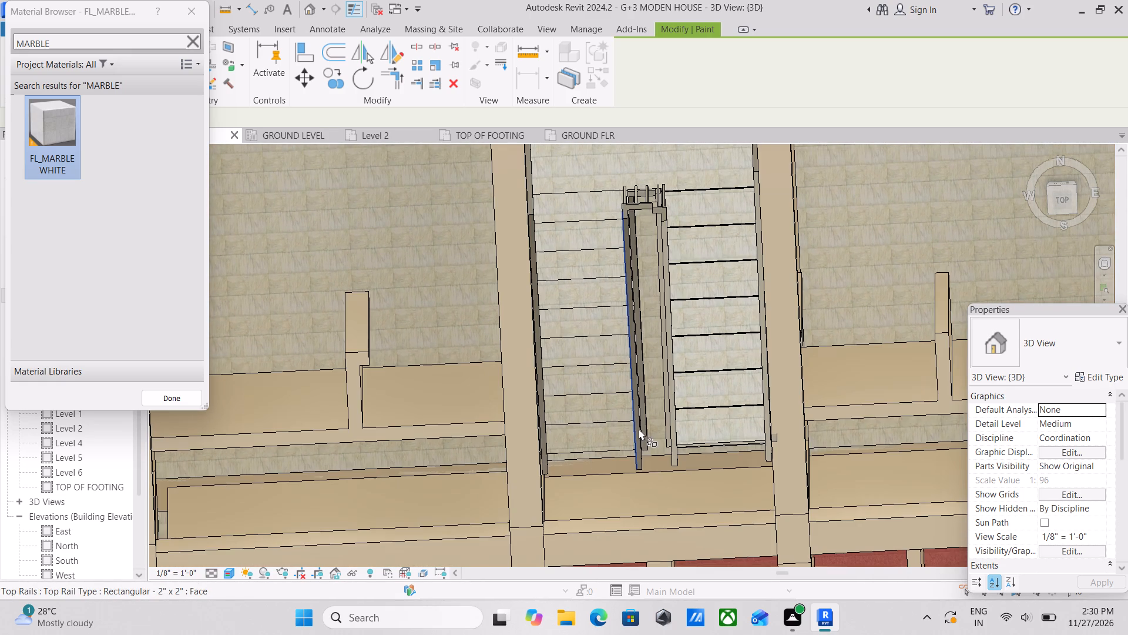
{"action": "middle_click_drag", "start_coordinate": [636, 425], "coordinate": [632, 253], "text": "shift"}
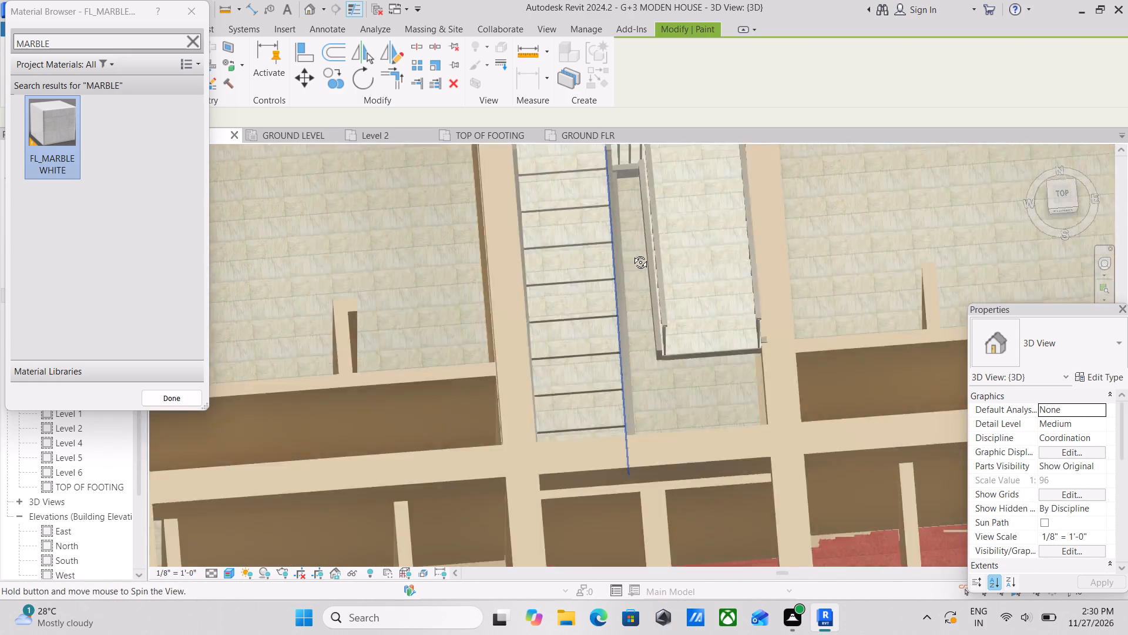
{"action": "middle_click_drag", "start_coordinate": [632, 253], "coordinate": [631, 250], "text": "shift"}
{"action": "middle_click_drag", "start_coordinate": [619, 322], "coordinate": [616, 263], "text": "shift"}
{"action": "scroll", "coordinate": [609, 278], "scroll_direction": "up", "scroll_amount": 4}
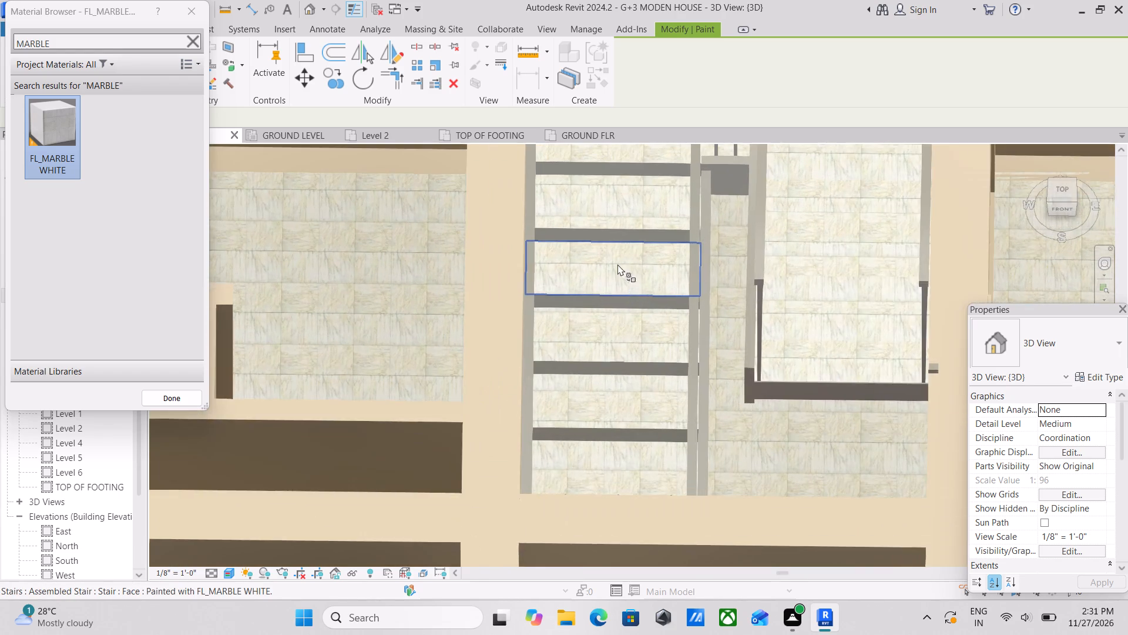
{"action": "scroll", "coordinate": [616, 243], "scroll_direction": "up", "scroll_amount": 3}
{"action": "middle_click_drag", "start_coordinate": [616, 241], "coordinate": [617, 207], "text": "shift"}
{"action": "scroll", "coordinate": [618, 199], "scroll_direction": "up", "scroll_amount": 4}
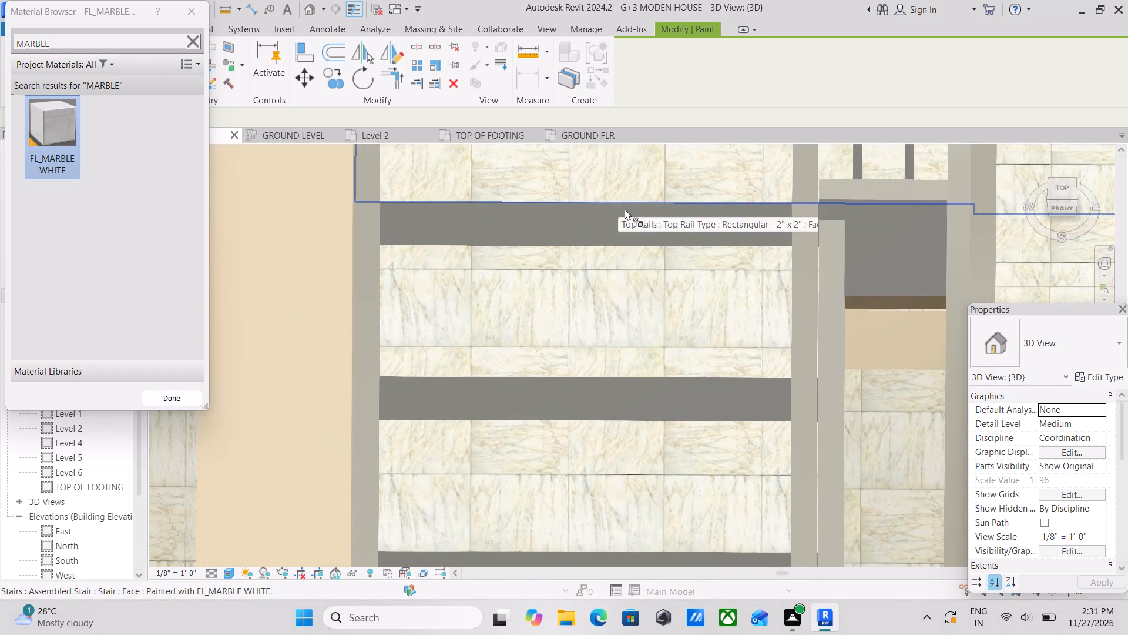
{"action": "left_click", "coordinate": [629, 220]}
{"action": "scroll", "coordinate": [633, 210], "scroll_direction": "up", "scroll_amount": 7}
{"action": "scroll", "coordinate": [691, 229], "scroll_direction": "up", "scroll_amount": 3}
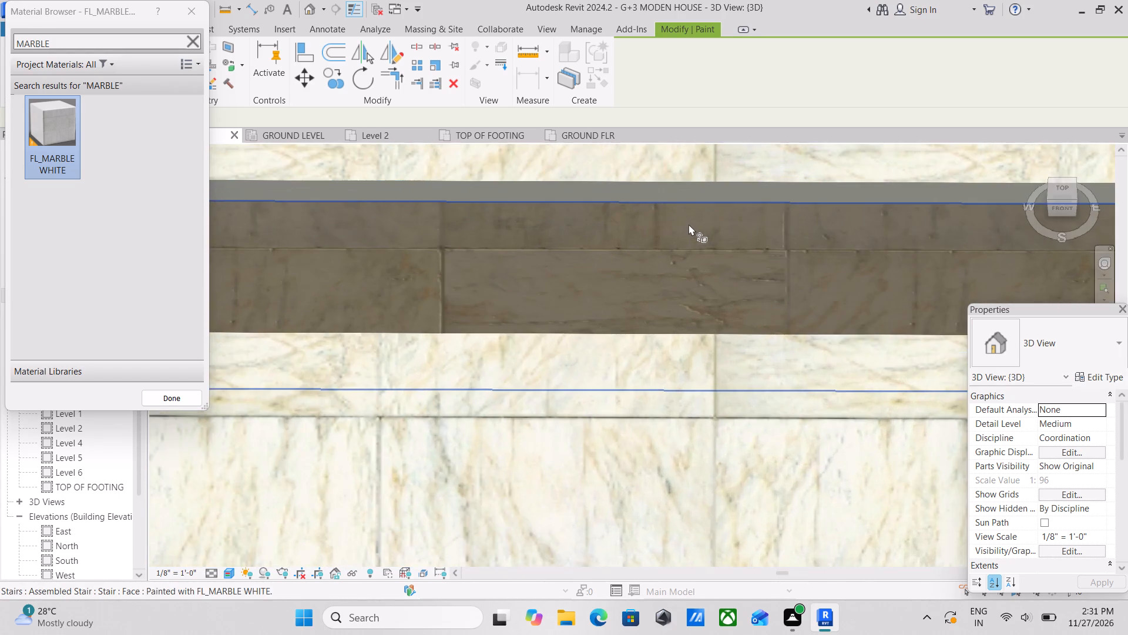
{"action": "left_click", "coordinate": [666, 189]}
Paint the riser and front edge one step farther down the lower flight in FL_MARBLE WHITE.
{"action": "scroll", "coordinate": [664, 189], "scroll_direction": "up", "scroll_amount": 6}
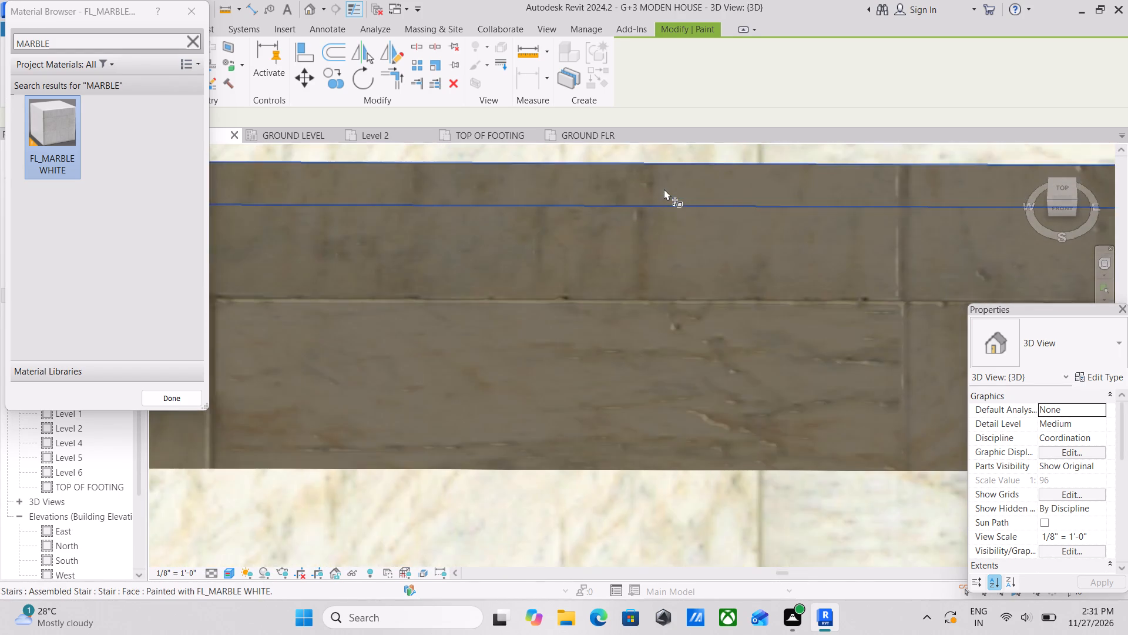
{"action": "scroll", "coordinate": [664, 189], "scroll_direction": "up", "scroll_amount": 17}
{"action": "scroll", "coordinate": [673, 231], "scroll_direction": "down", "scroll_amount": 9}
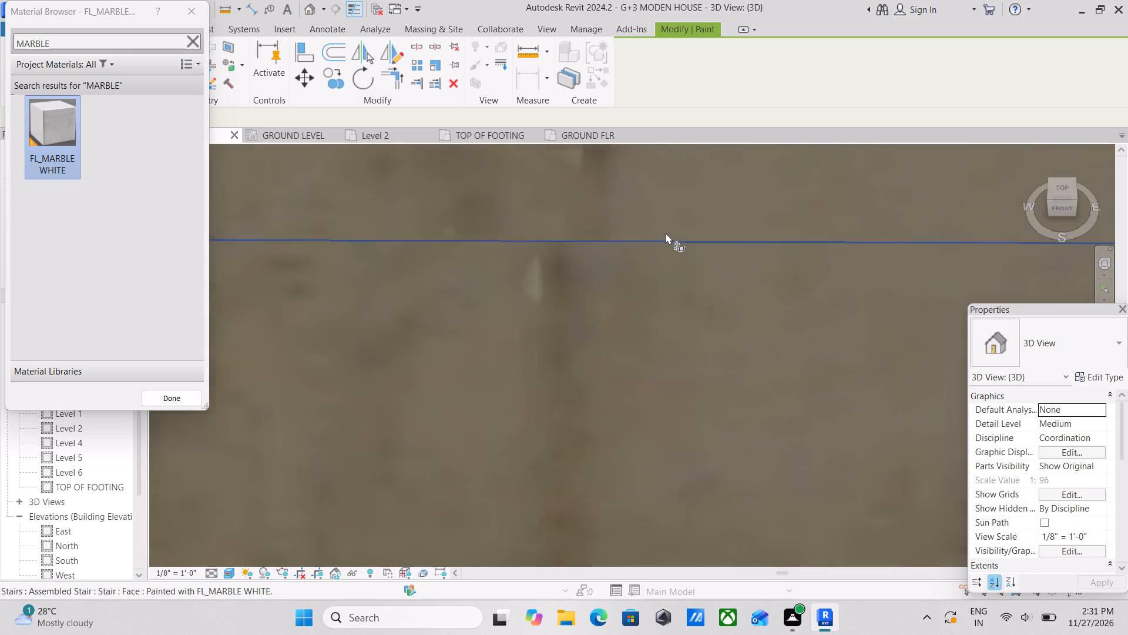
{"action": "scroll", "coordinate": [666, 233], "scroll_direction": "down", "scroll_amount": 20}
{"action": "scroll", "coordinate": [666, 233], "scroll_direction": "down", "scroll_amount": 3}
{"action": "middle_click_drag", "start_coordinate": [627, 290], "coordinate": [671, 160]}
{"action": "left_click", "coordinate": [623, 340]}
{"action": "scroll", "coordinate": [643, 312], "scroll_direction": "up", "scroll_amount": 5}
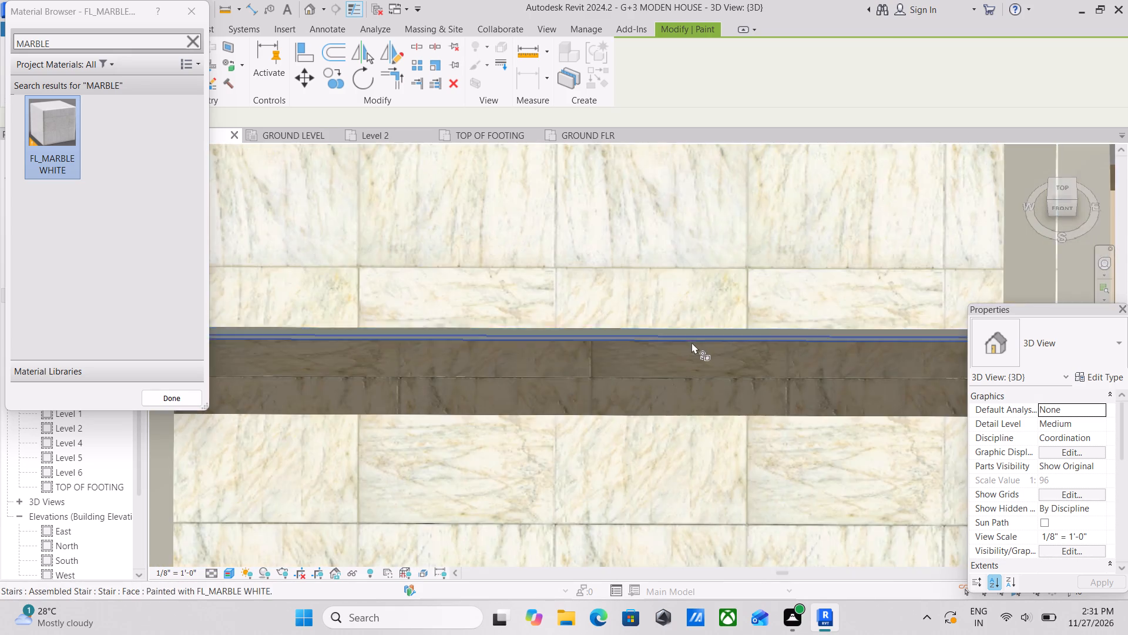
{"action": "scroll", "coordinate": [691, 342], "scroll_direction": "up", "scroll_amount": 7}
{"action": "left_click", "coordinate": [728, 329]}
Paint the thin slivers between front edge and riser on the lower flight's two highest steps in FL_MARBLE WHITE.
{"action": "scroll", "coordinate": [710, 349], "scroll_direction": "up", "scroll_amount": 5}
{"action": "middle_click_drag", "start_coordinate": [710, 349], "coordinate": [722, 316], "text": "shift"}
{"action": "scroll", "coordinate": [722, 316], "scroll_direction": "up", "scroll_amount": 1}
{"action": "scroll", "coordinate": [720, 316], "scroll_direction": "down", "scroll_amount": 11}
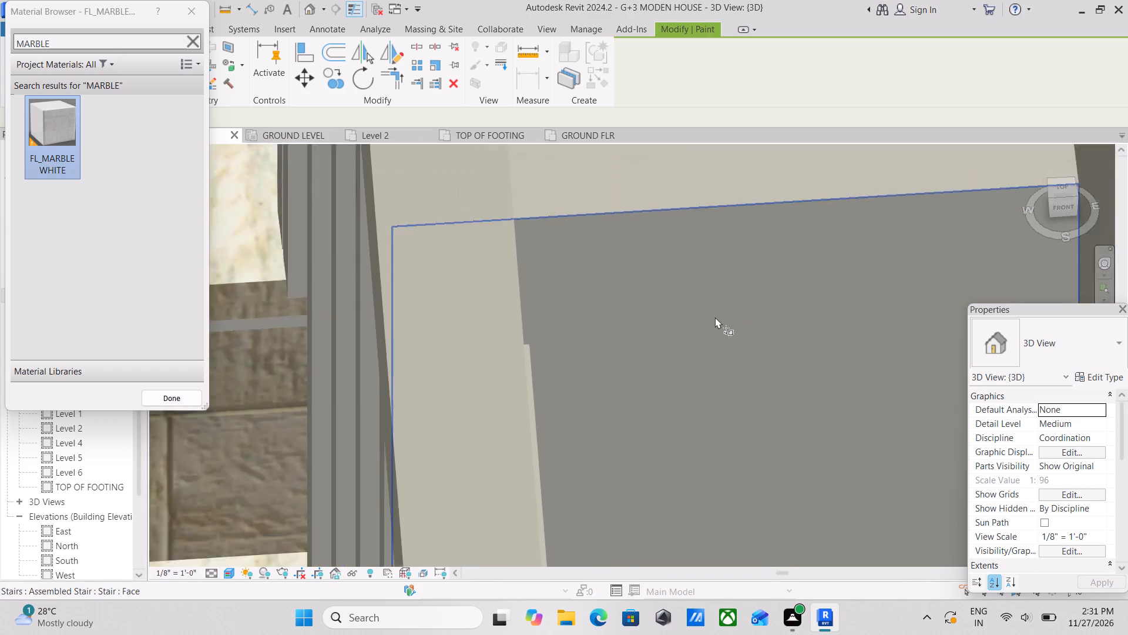
{"action": "scroll", "coordinate": [707, 320], "scroll_direction": "down", "scroll_amount": 4}
{"action": "middle_click_drag", "start_coordinate": [511, 382], "coordinate": [551, 286]}
{"action": "scroll", "coordinate": [566, 248], "scroll_direction": "up", "scroll_amount": 9}
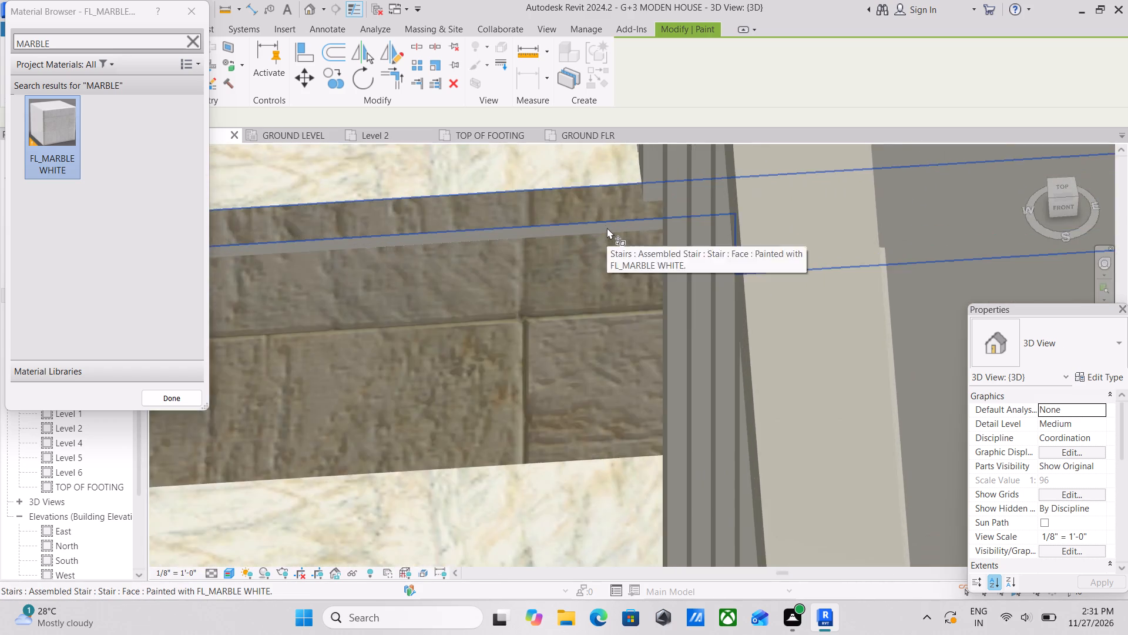
{"action": "scroll", "coordinate": [607, 228], "scroll_direction": "up", "scroll_amount": 8}
{"action": "left_click", "coordinate": [624, 222]}
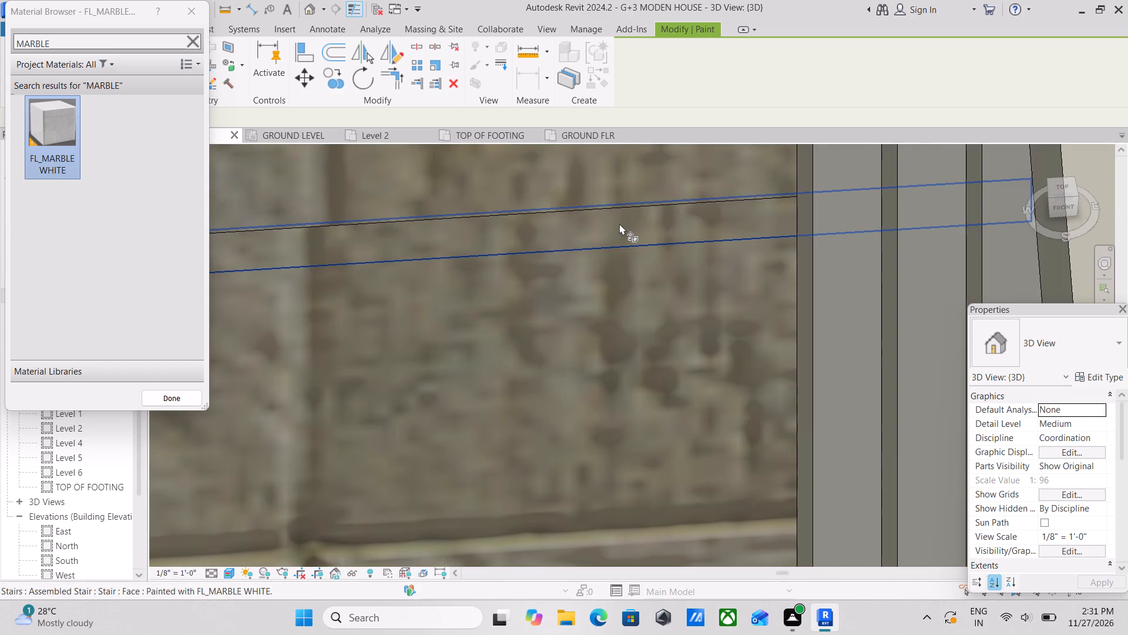
{"action": "scroll", "coordinate": [617, 223], "scroll_direction": "down", "scroll_amount": 9}
{"action": "scroll", "coordinate": [593, 272], "scroll_direction": "down", "scroll_amount": 5}
{"action": "scroll", "coordinate": [511, 375], "scroll_direction": "down", "scroll_amount": 2}
{"action": "middle_click_drag", "start_coordinate": [509, 375], "coordinate": [580, 252]}
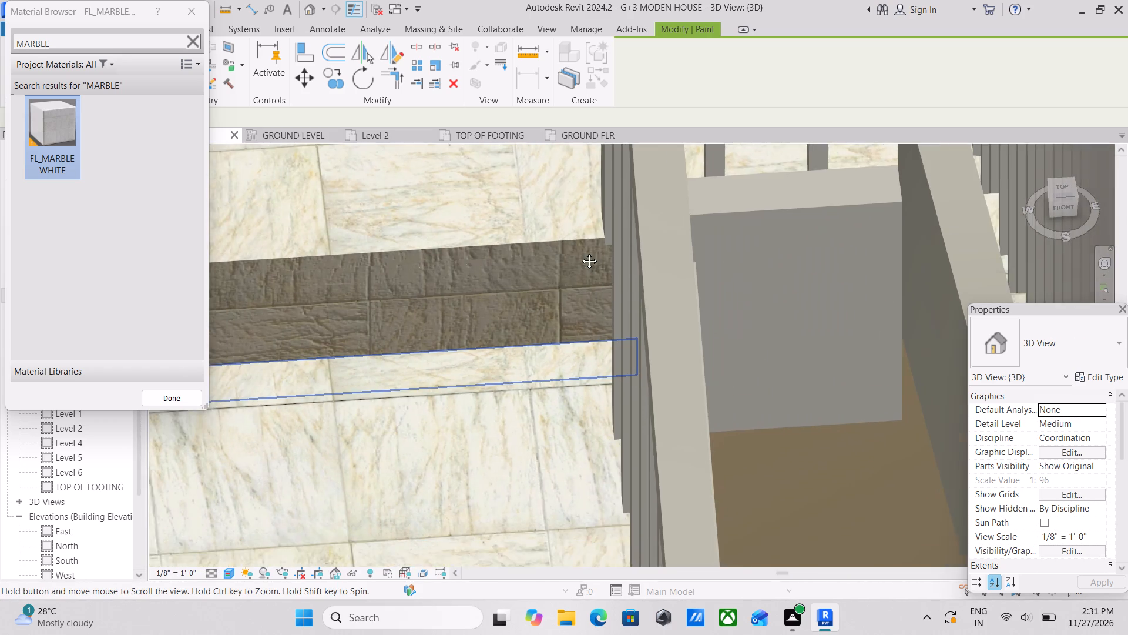
{"action": "middle_click_drag", "start_coordinate": [580, 252], "coordinate": [599, 213]}
{"action": "scroll", "coordinate": [545, 388], "scroll_direction": "down", "scroll_amount": 1}
{"action": "middle_click_drag", "start_coordinate": [544, 389], "coordinate": [596, 270]}
{"action": "scroll", "coordinate": [605, 333], "scroll_direction": "up", "scroll_amount": 4}
{"action": "scroll", "coordinate": [703, 335], "scroll_direction": "up", "scroll_amount": 4}
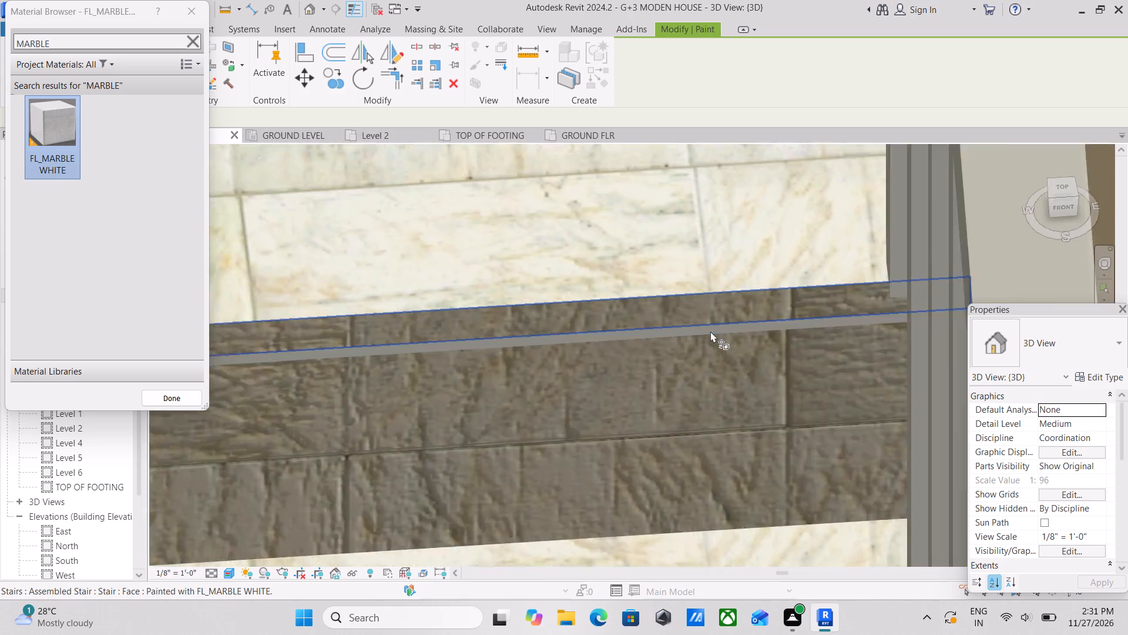
{"action": "scroll", "coordinate": [723, 337], "scroll_direction": "up", "scroll_amount": 3}
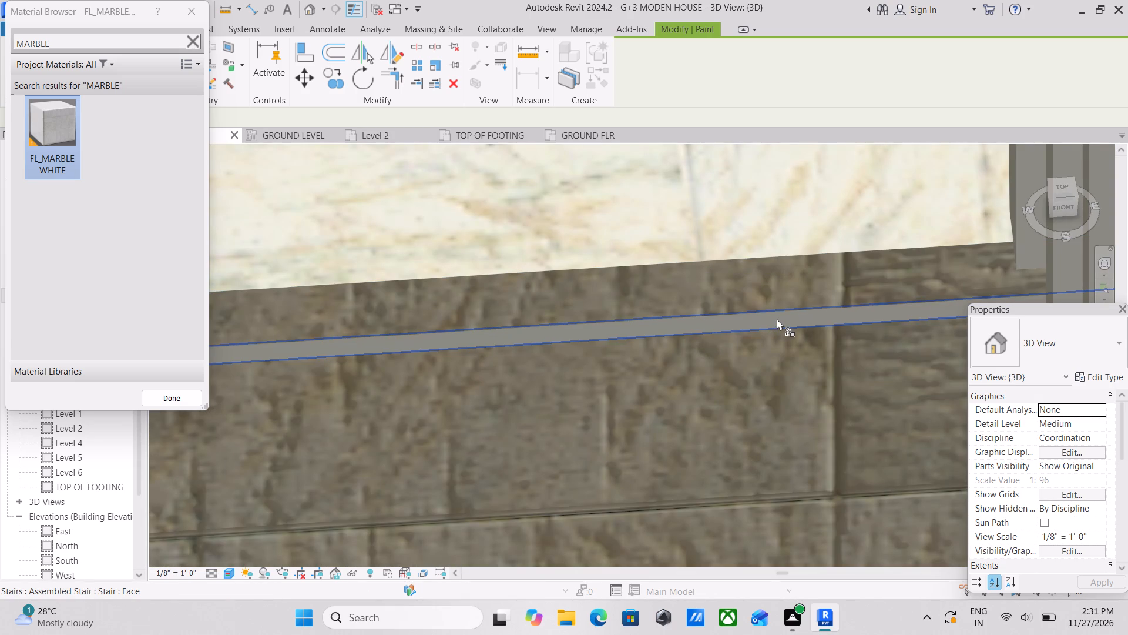
{"action": "left_click", "coordinate": [777, 319]}
Paint the third-highest riser of the lower flight, its front edge and the thin sliver between them in FL_MARBLE WHITE.
{"action": "scroll", "coordinate": [775, 319], "scroll_direction": "down", "scroll_amount": 9}
{"action": "scroll", "coordinate": [744, 363], "scroll_direction": "down", "scroll_amount": 3}
{"action": "middle_click_drag", "start_coordinate": [721, 380], "coordinate": [743, 233]}
{"action": "scroll", "coordinate": [731, 237], "scroll_direction": "down", "scroll_amount": 1}
{"action": "middle_click_drag", "start_coordinate": [719, 357], "coordinate": [722, 269]}
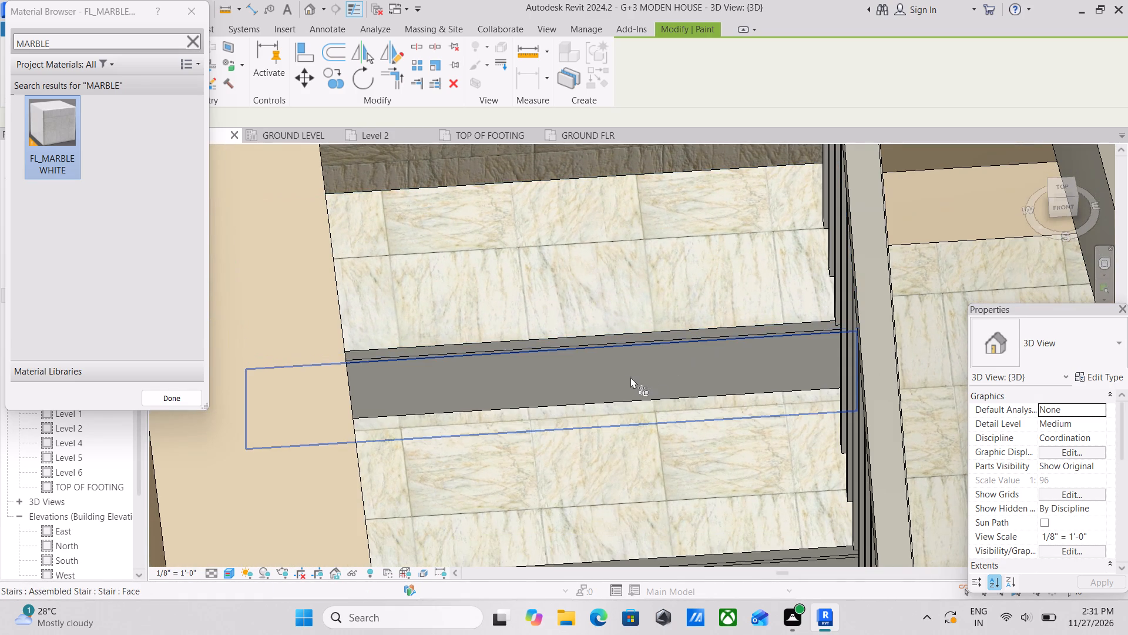
{"action": "left_click", "coordinate": [623, 375]}
{"action": "scroll", "coordinate": [637, 348], "scroll_direction": "up", "scroll_amount": 3}
{"action": "scroll", "coordinate": [699, 330], "scroll_direction": "up", "scroll_amount": 5}
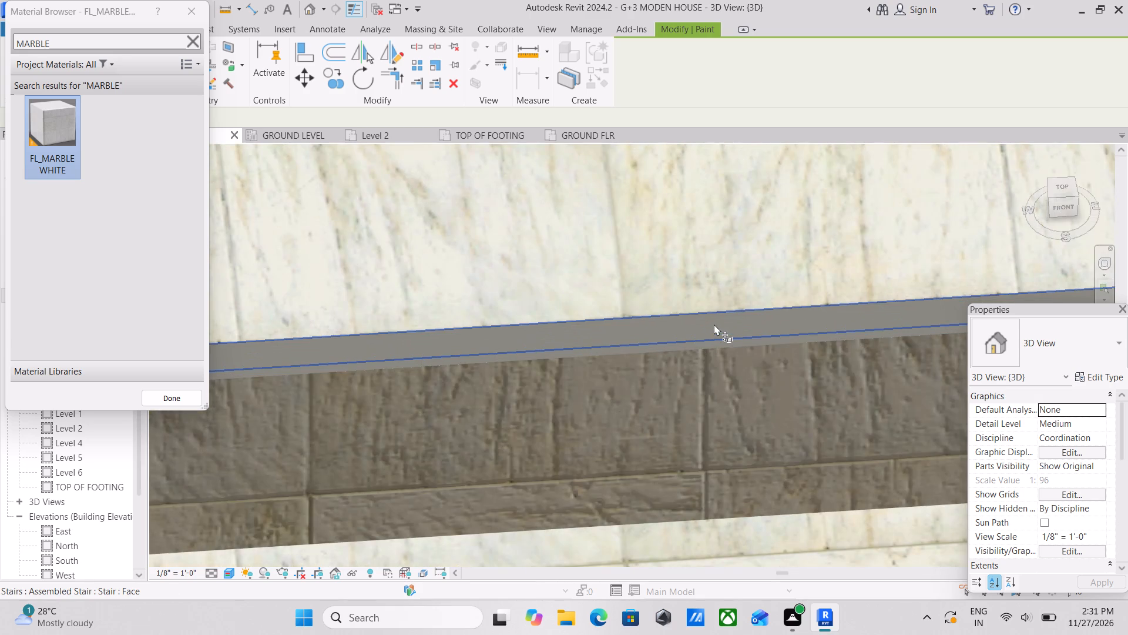
{"action": "left_click", "coordinate": [714, 324]}
{"action": "scroll", "coordinate": [708, 328], "scroll_direction": "up", "scroll_amount": 8}
{"action": "left_click", "coordinate": [737, 357]}
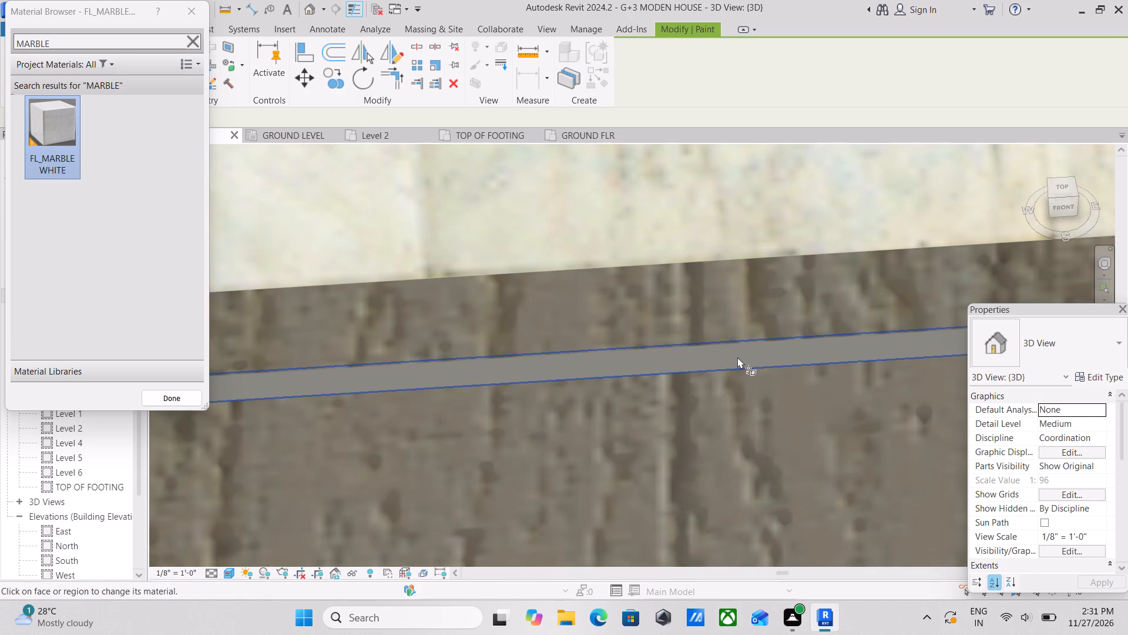
Paint the fourth-highest riser of the lower flight, its front edge and the sliver between them in FL_MARBLE WHITE.
{"action": "scroll", "coordinate": [737, 357], "scroll_direction": "down", "scroll_amount": 20}
{"action": "middle_click_drag", "start_coordinate": [674, 433], "coordinate": [666, 422]}
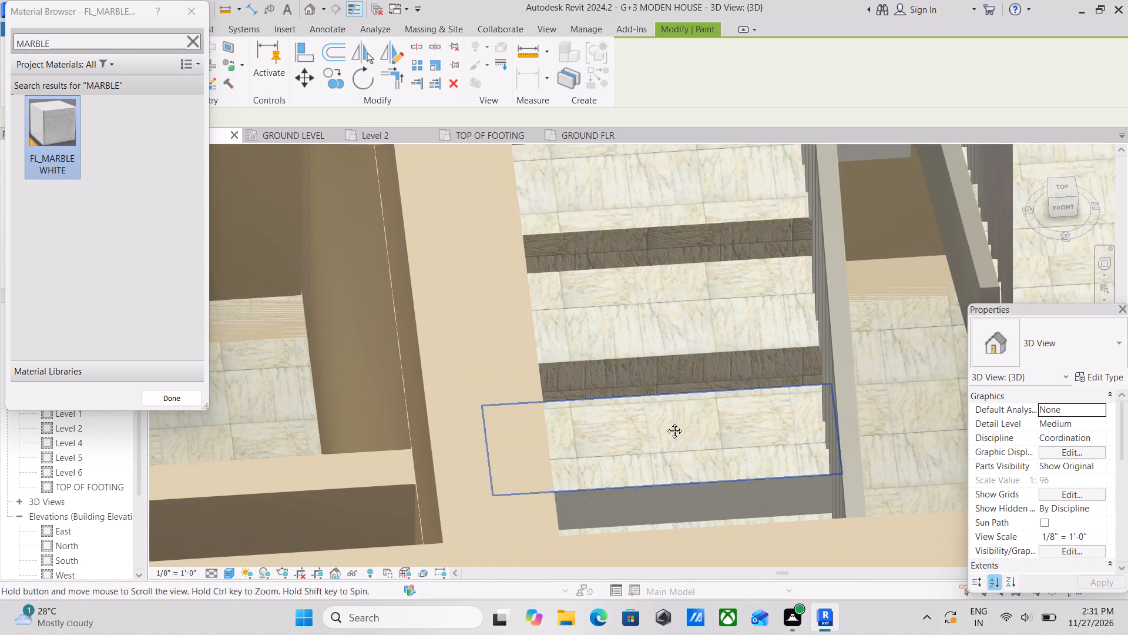
{"action": "middle_click_drag", "start_coordinate": [666, 422], "coordinate": [636, 327]}
{"action": "scroll", "coordinate": [648, 419], "scroll_direction": "up", "scroll_amount": 12}
{"action": "left_click", "coordinate": [649, 335]}
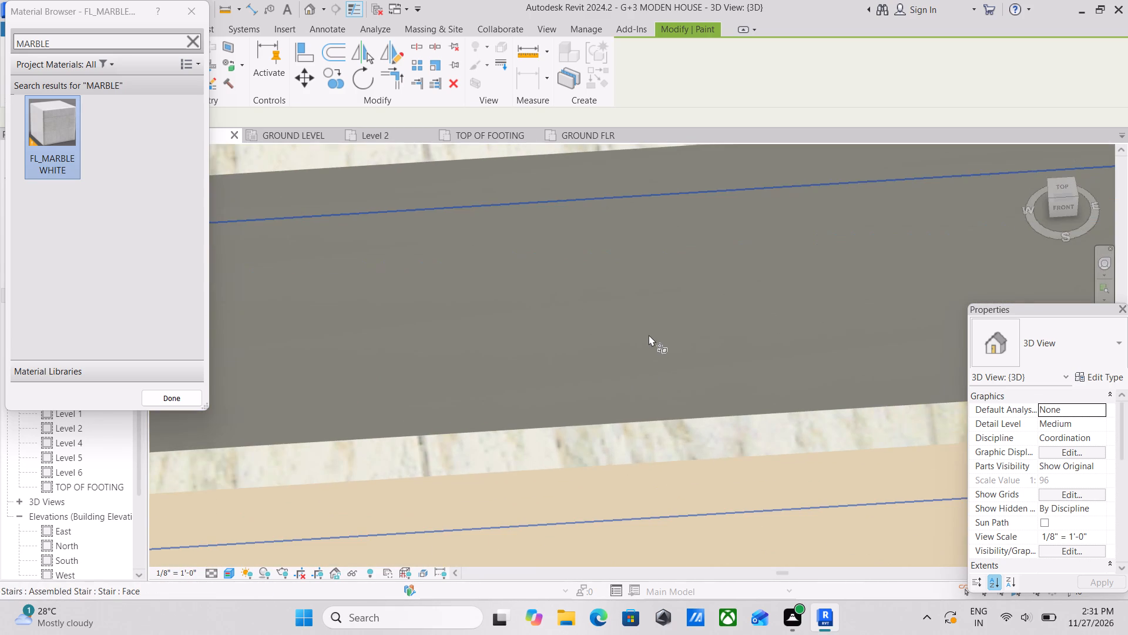
{"action": "scroll", "coordinate": [575, 268], "scroll_direction": "up", "scroll_amount": 3}
{"action": "middle_click_drag", "start_coordinate": [575, 302], "coordinate": [584, 500]}
{"action": "left_click", "coordinate": [553, 326]}
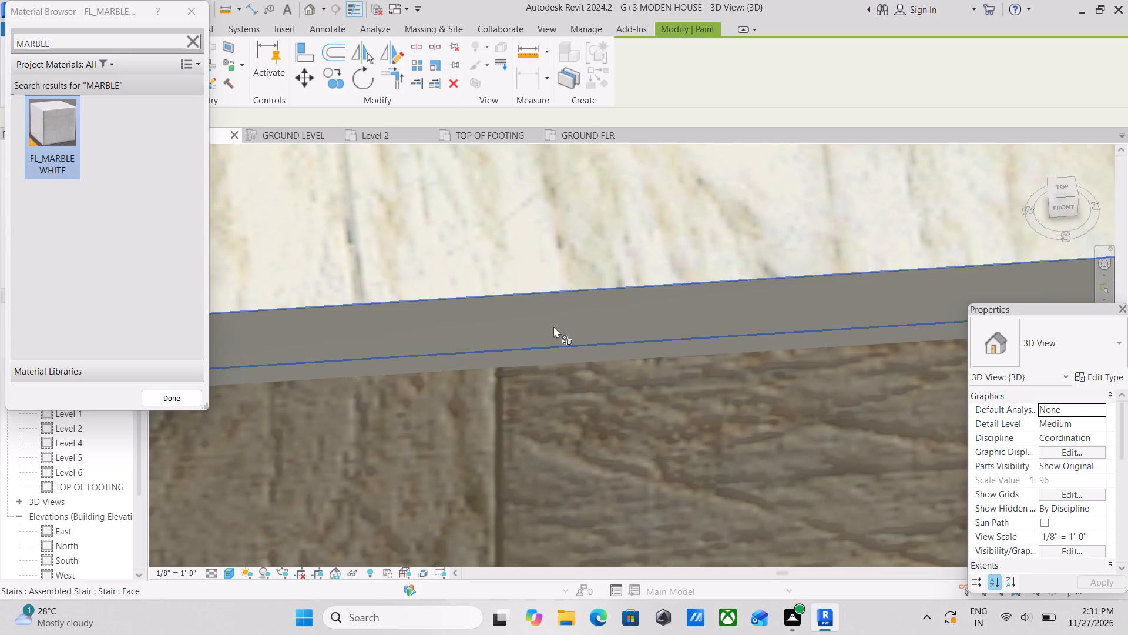
{"action": "scroll", "coordinate": [562, 349], "scroll_direction": "up", "scroll_amount": 4}
{"action": "left_click", "coordinate": [583, 364]}
Paint the riser and front edge one step farther down the lower flight, close to the beam, in FL_MARBLE WHITE.
{"action": "scroll", "coordinate": [582, 365], "scroll_direction": "down", "scroll_amount": 8}
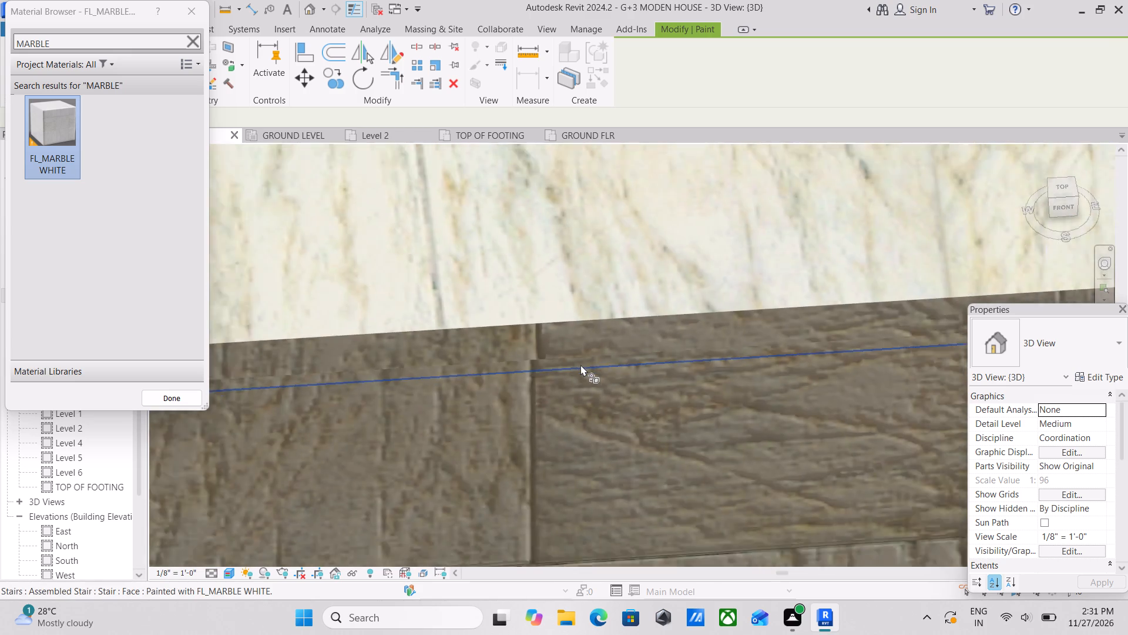
{"action": "scroll", "coordinate": [580, 365], "scroll_direction": "down", "scroll_amount": 13}
{"action": "middle_click_drag", "start_coordinate": [605, 381], "coordinate": [553, 439], "text": "shift"}
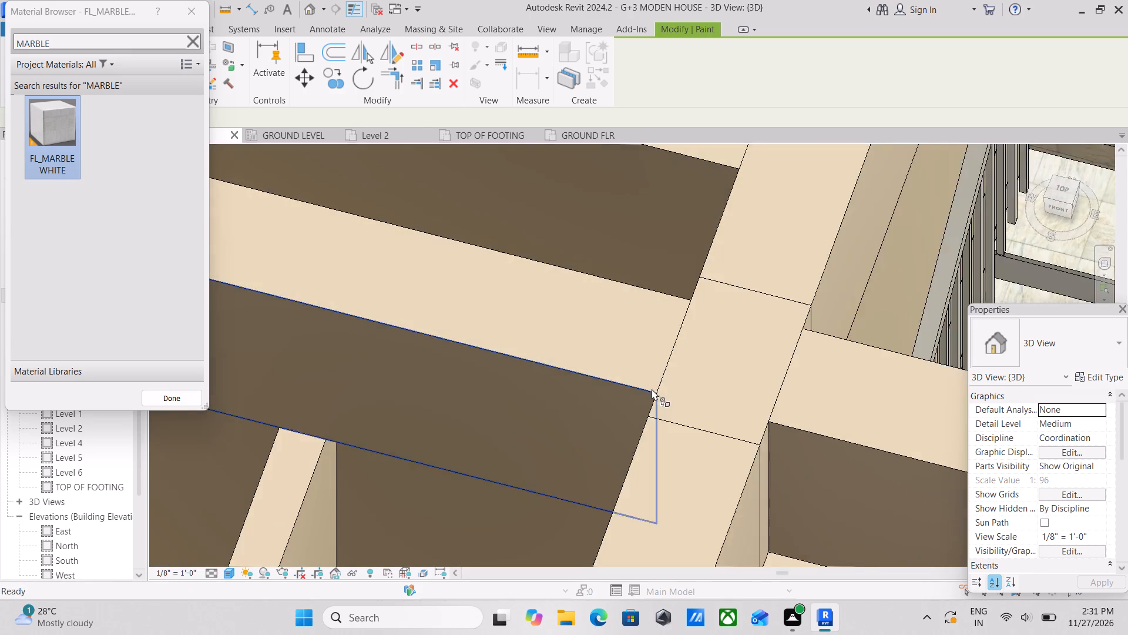
{"action": "middle_click_drag", "start_coordinate": [650, 389], "coordinate": [232, 424]}
{"action": "middle_click_drag", "start_coordinate": [477, 433], "coordinate": [433, 442], "text": "shift"}
{"action": "middle_click_drag", "start_coordinate": [649, 413], "coordinate": [353, 311]}
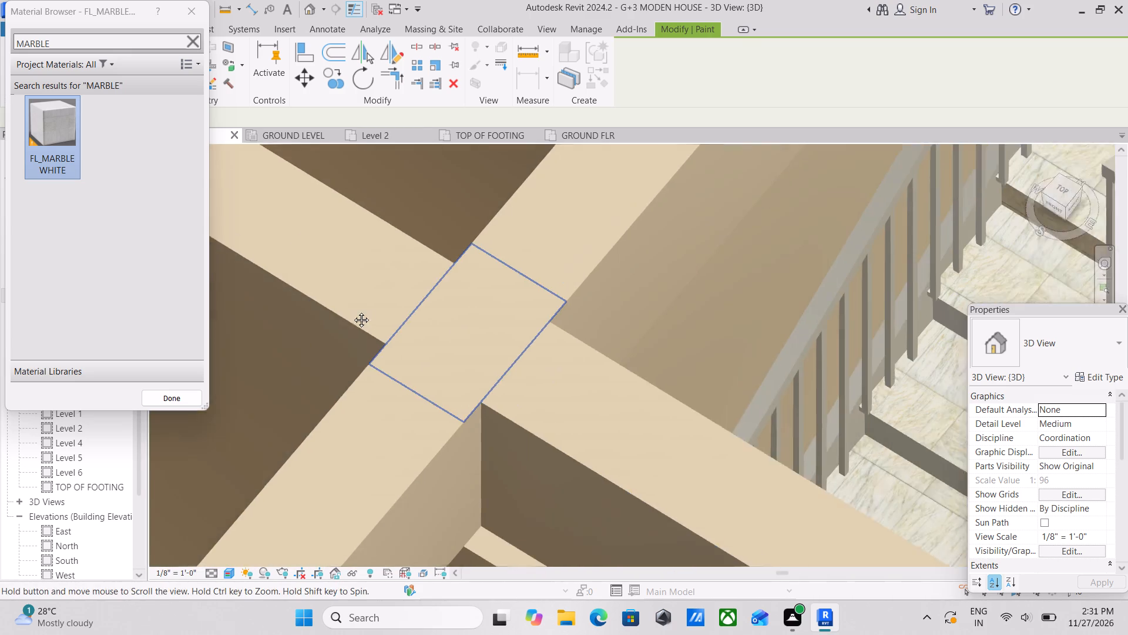
{"action": "middle_click_drag", "start_coordinate": [743, 350], "coordinate": [699, 366], "text": "shift"}
{"action": "scroll", "coordinate": [692, 369], "scroll_direction": "down", "scroll_amount": 2}
{"action": "middle_click_drag", "start_coordinate": [691, 369], "coordinate": [515, 220]}
{"action": "middle_click_drag", "start_coordinate": [727, 396], "coordinate": [646, 310]}
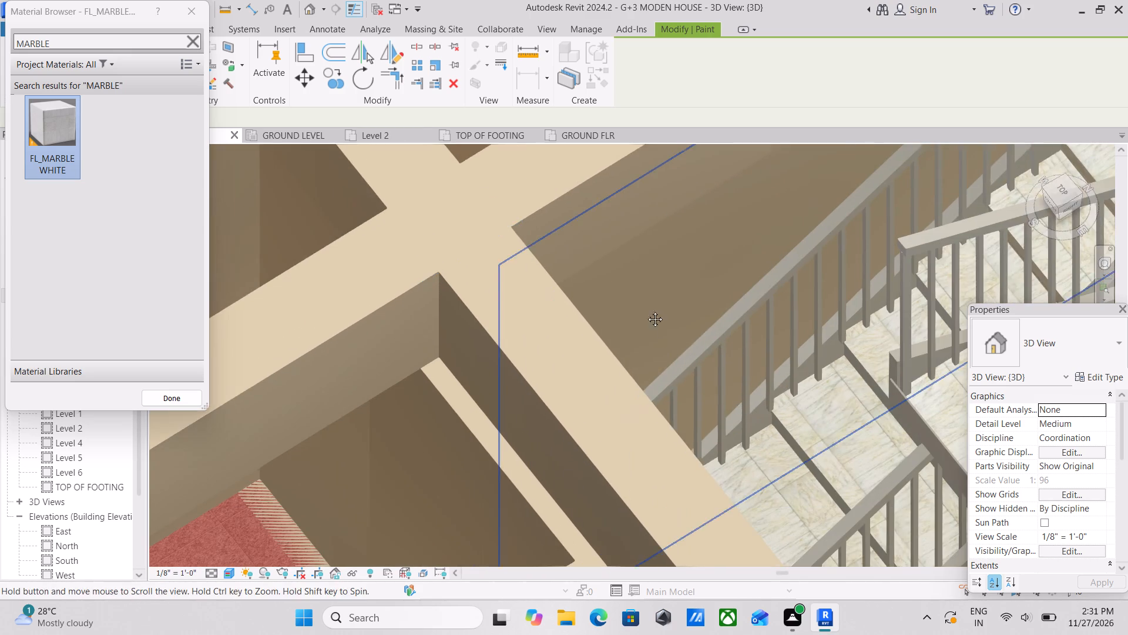
{"action": "middle_click_drag", "start_coordinate": [646, 310], "coordinate": [640, 300]}
{"action": "scroll", "coordinate": [620, 312], "scroll_direction": "down", "scroll_amount": 4}
{"action": "middle_click_drag", "start_coordinate": [680, 330], "coordinate": [780, 252], "text": "shift"}
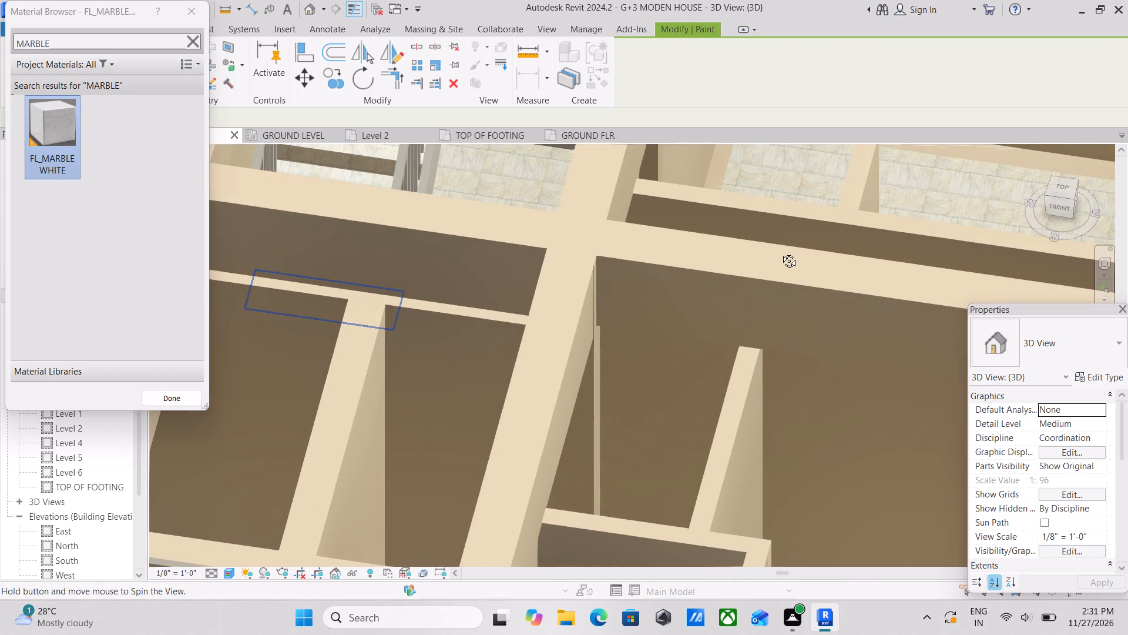
{"action": "middle_click_drag", "start_coordinate": [780, 252], "coordinate": [777, 253], "text": "shift"}
{"action": "middle_click_drag", "start_coordinate": [567, 314], "coordinate": [800, 523]}
{"action": "scroll", "coordinate": [610, 348], "scroll_direction": "up", "scroll_amount": 3}
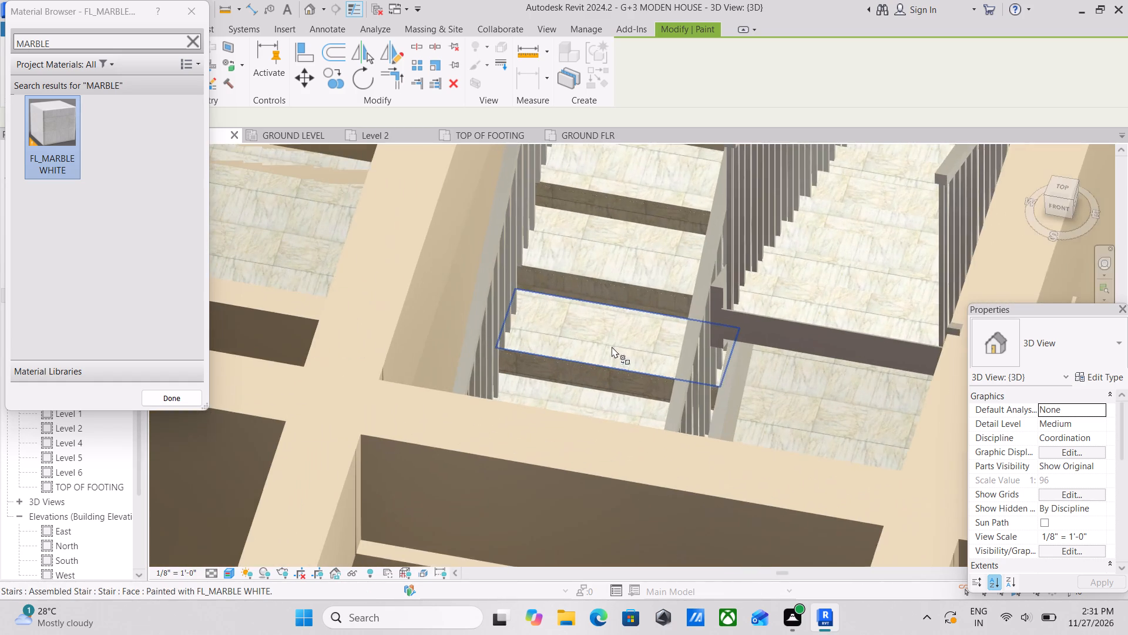
{"action": "middle_click_drag", "start_coordinate": [665, 376], "coordinate": [619, 430], "text": "shift"}
{"action": "scroll", "coordinate": [775, 448], "scroll_direction": "up", "scroll_amount": 2}
{"action": "middle_click_drag", "start_coordinate": [830, 423], "coordinate": [575, 317]}
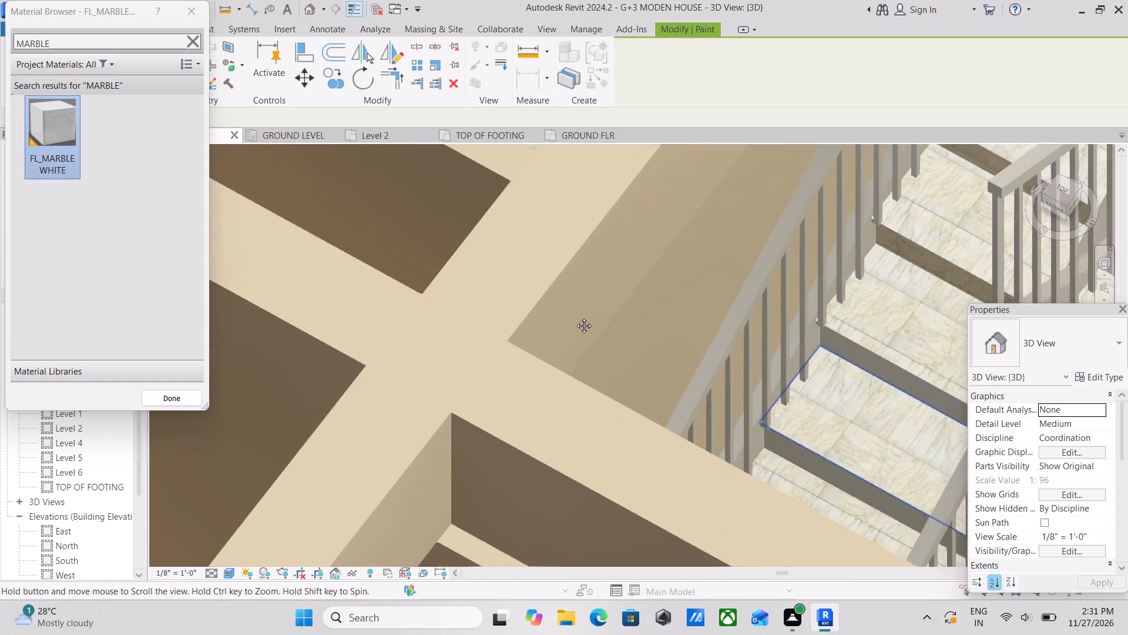
{"action": "middle_click_drag", "start_coordinate": [575, 317], "coordinate": [538, 297]}
{"action": "scroll", "coordinate": [533, 295], "scroll_direction": "up", "scroll_amount": 8}
{"action": "left_click", "coordinate": [582, 394]}
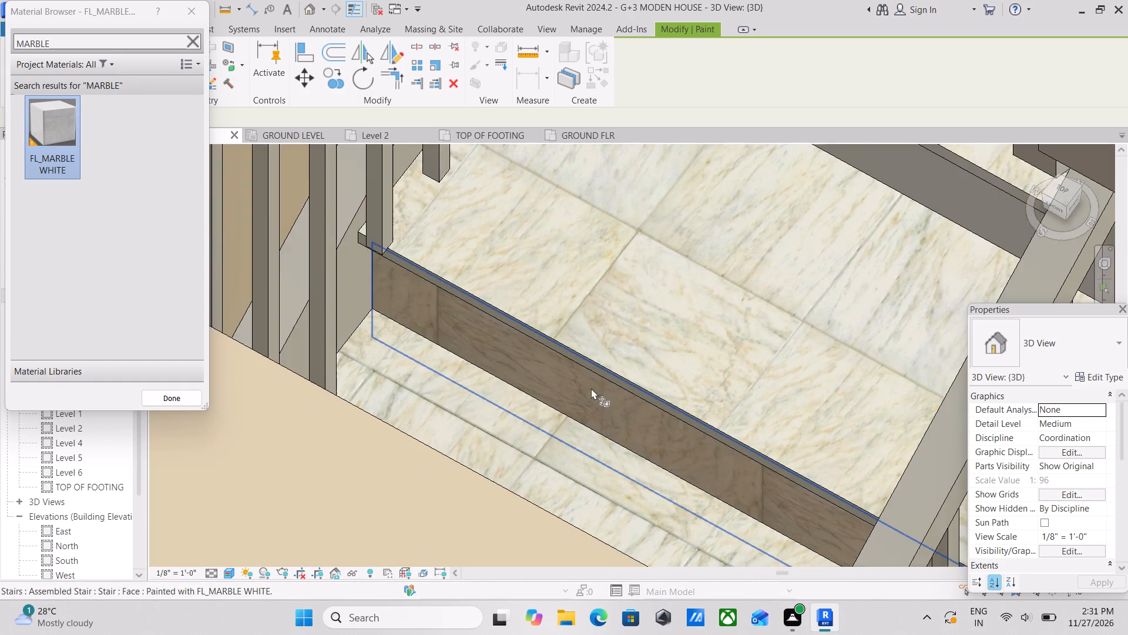
{"action": "scroll", "coordinate": [580, 380], "scroll_direction": "up", "scroll_amount": 12}
{"action": "left_click", "coordinate": [669, 325]}
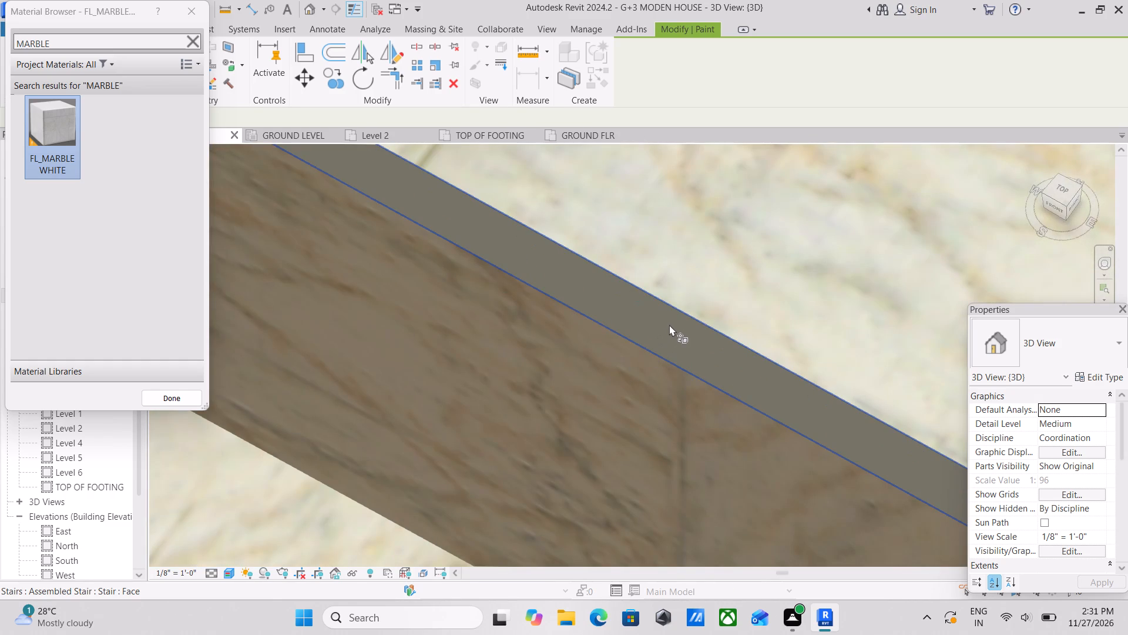
Paint the next riser down the lower flight and its thin front edge in FL_MARBLE WHITE.
{"action": "scroll", "coordinate": [666, 326], "scroll_direction": "up", "scroll_amount": 4}
{"action": "scroll", "coordinate": [660, 359], "scroll_direction": "down", "scroll_amount": 13}
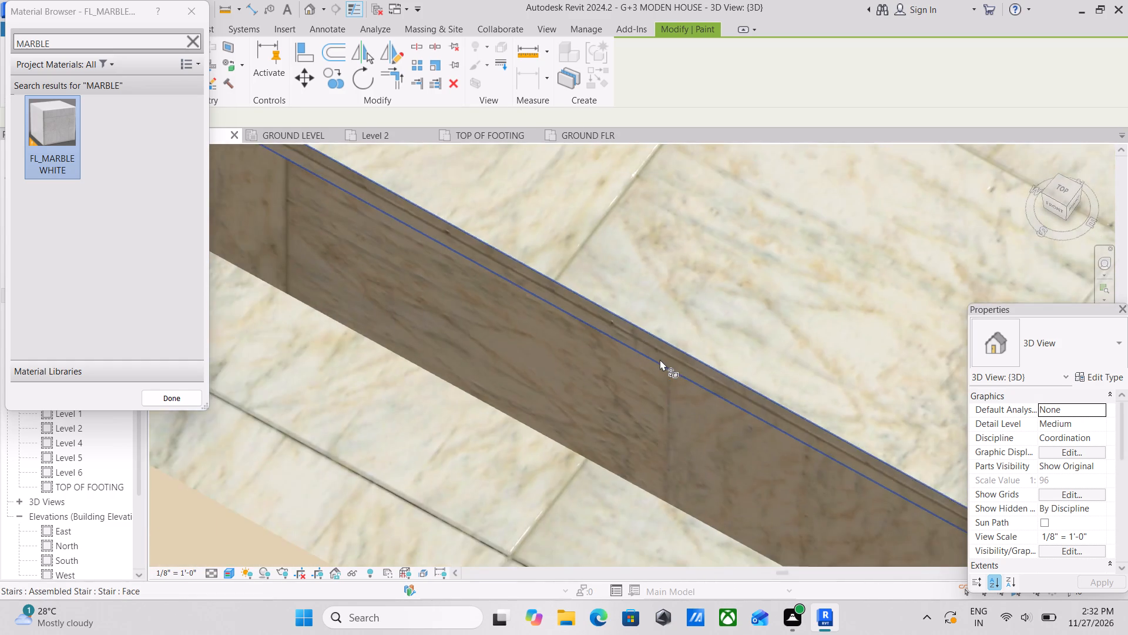
{"action": "scroll", "coordinate": [660, 359], "scroll_direction": "down", "scroll_amount": 4}
{"action": "middle_click_drag", "start_coordinate": [651, 368], "coordinate": [621, 414], "text": "shift"}
{"action": "middle_click_drag", "start_coordinate": [629, 411], "coordinate": [516, 300]}
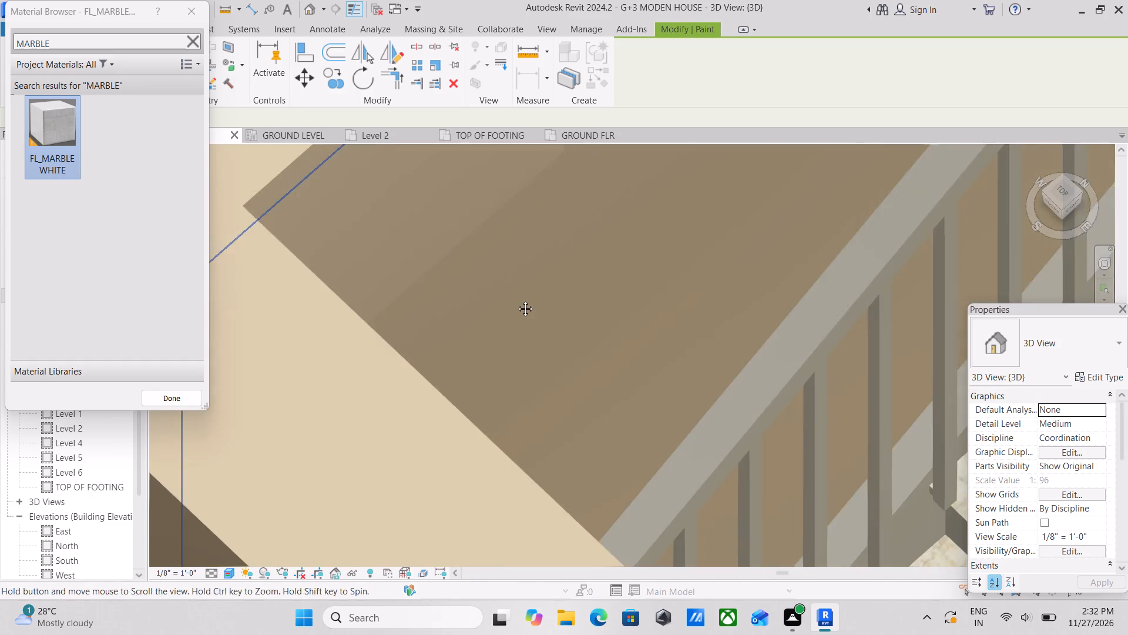
{"action": "middle_click_drag", "start_coordinate": [516, 300], "coordinate": [455, 249]}
{"action": "middle_click_drag", "start_coordinate": [637, 361], "coordinate": [409, 214]}
{"action": "scroll", "coordinate": [633, 417], "scroll_direction": "up", "scroll_amount": 2}
{"action": "middle_click_drag", "start_coordinate": [672, 423], "coordinate": [501, 371]}
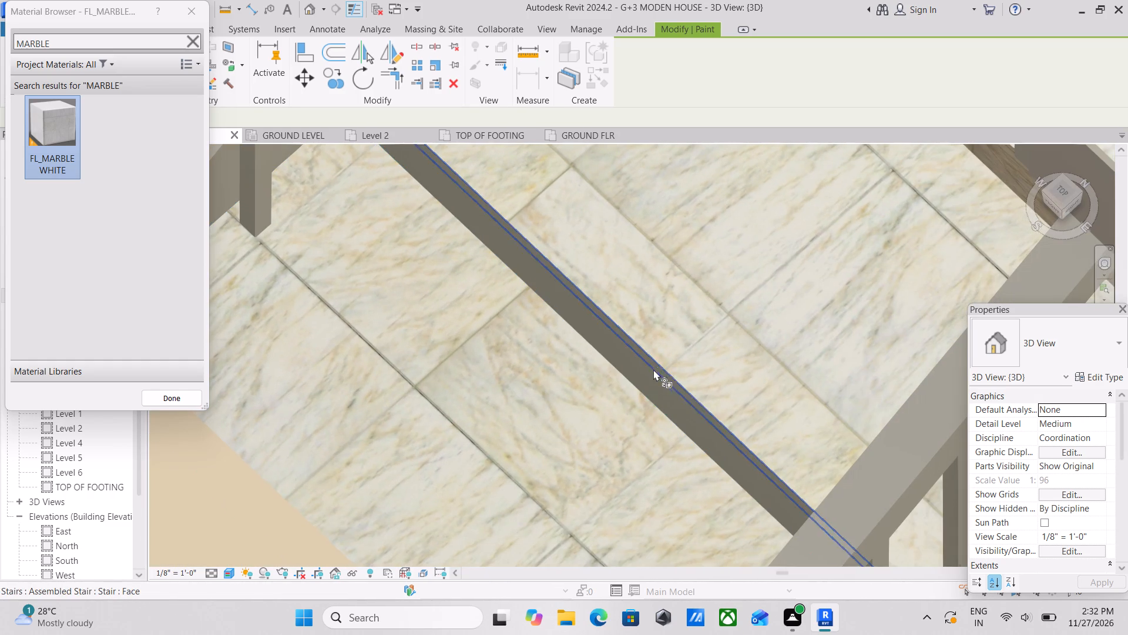
{"action": "left_click", "coordinate": [646, 375]}
{"action": "scroll", "coordinate": [646, 375], "scroll_direction": "up", "scroll_amount": 4}
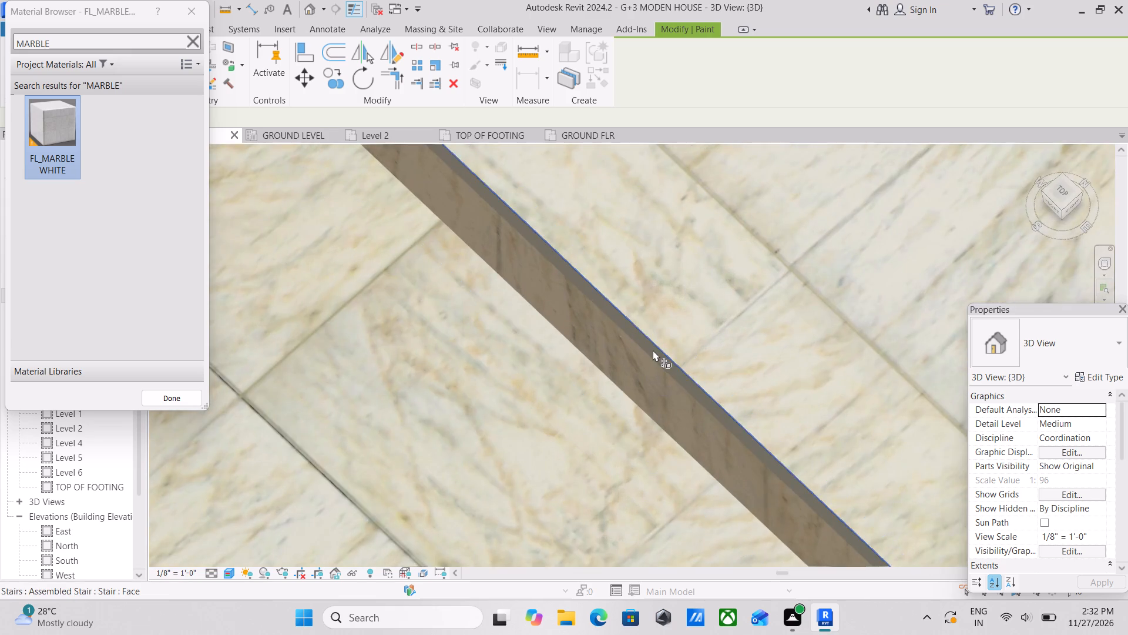
{"action": "scroll", "coordinate": [652, 350], "scroll_direction": "up", "scroll_amount": 3}
{"action": "left_click", "coordinate": [641, 337]}
Examine the lower end of the flight beside the wall for stair faces still left unpainted.
{"action": "scroll", "coordinate": [641, 337], "scroll_direction": "down", "scroll_amount": 4}
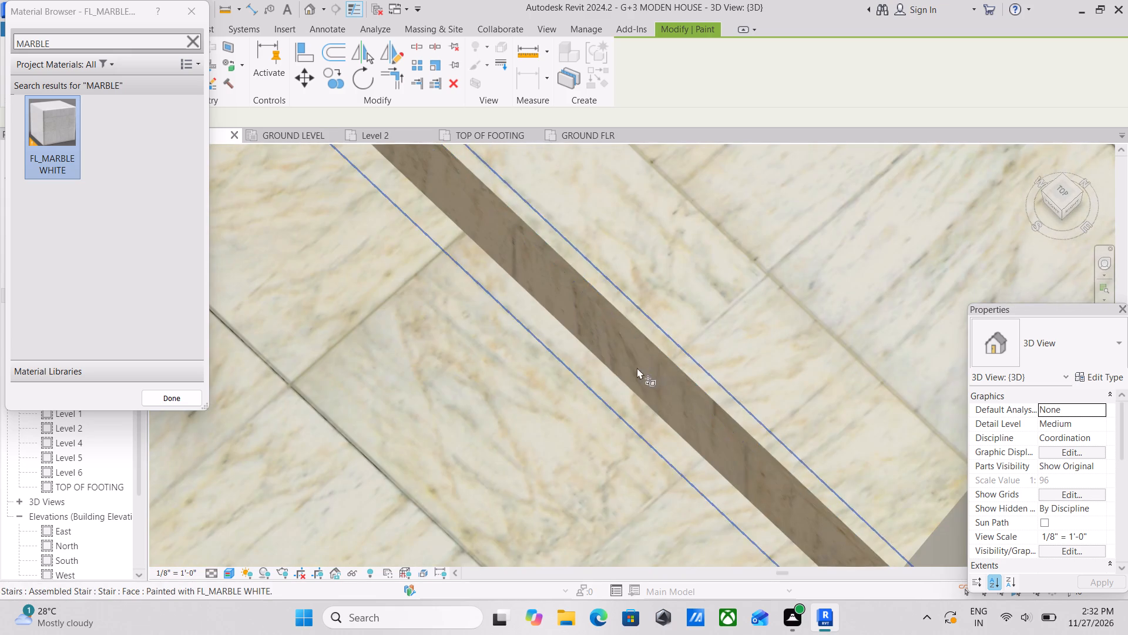
{"action": "scroll", "coordinate": [637, 368], "scroll_direction": "down", "scroll_amount": 9}
{"action": "middle_click_drag", "start_coordinate": [569, 426], "coordinate": [513, 418]}
{"action": "middle_click_drag", "start_coordinate": [512, 419], "coordinate": [414, 276]}
{"action": "scroll", "coordinate": [464, 344], "scroll_direction": "down", "scroll_amount": 1}
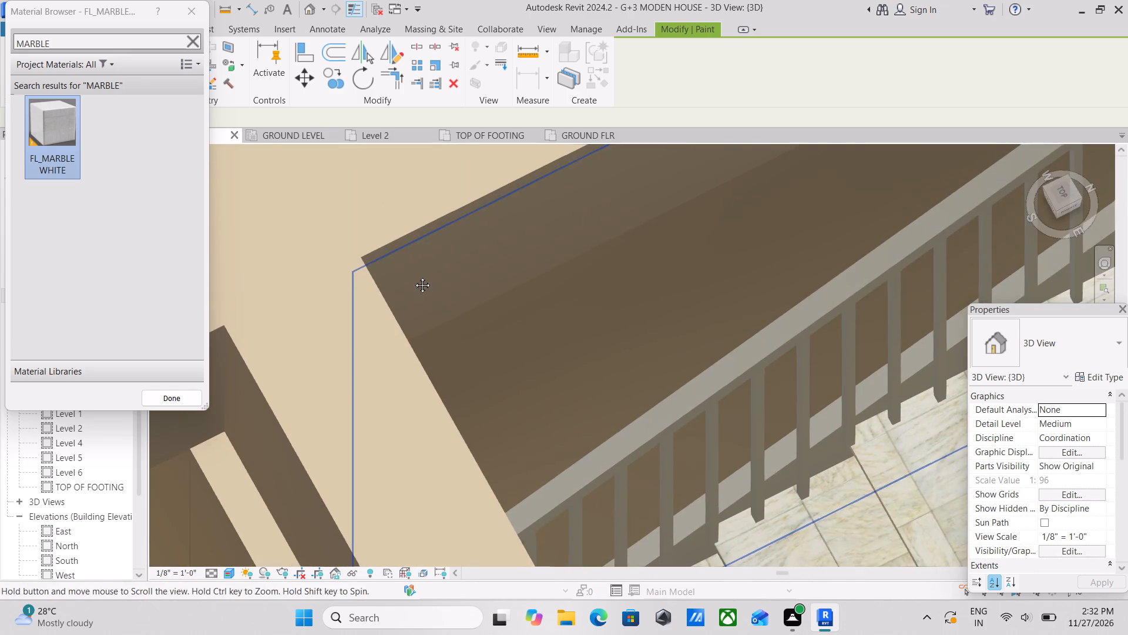
{"action": "middle_click_drag", "start_coordinate": [414, 276], "coordinate": [360, 209]}
{"action": "scroll", "coordinate": [528, 439], "scroll_direction": "down", "scroll_amount": 3}
{"action": "middle_click_drag", "start_coordinate": [528, 439], "coordinate": [455, 288]}
{"action": "middle_click_drag", "start_coordinate": [532, 385], "coordinate": [489, 398], "text": "shift"}
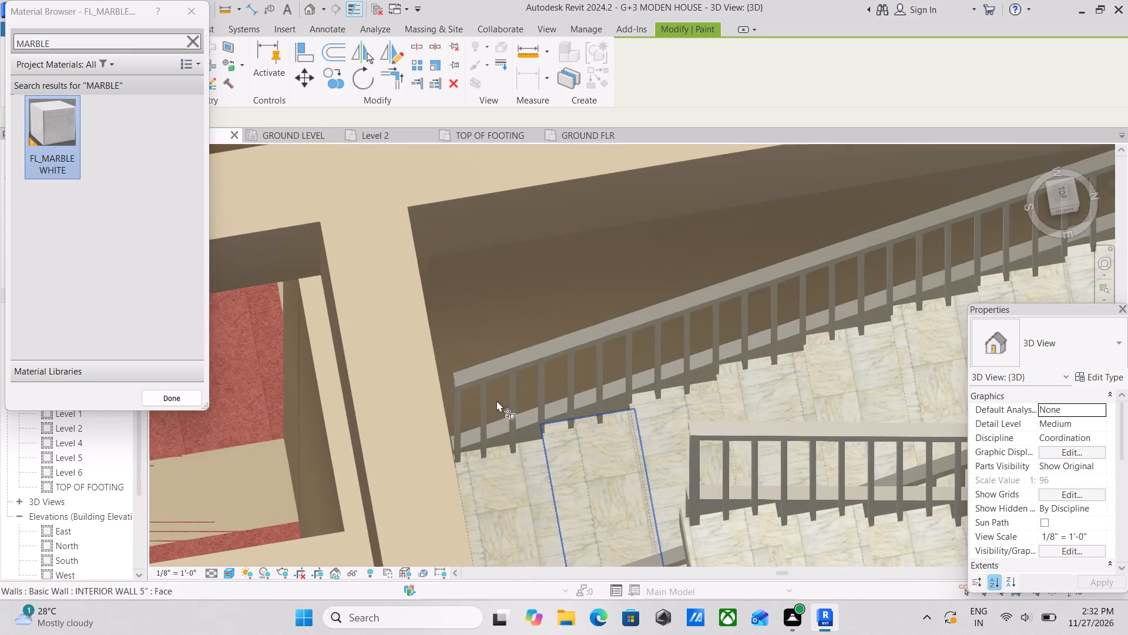
{"action": "middle_click_drag", "start_coordinate": [601, 442], "coordinate": [511, 305]}
{"action": "middle_click_drag", "start_coordinate": [503, 325], "coordinate": [477, 325], "text": "shift"}
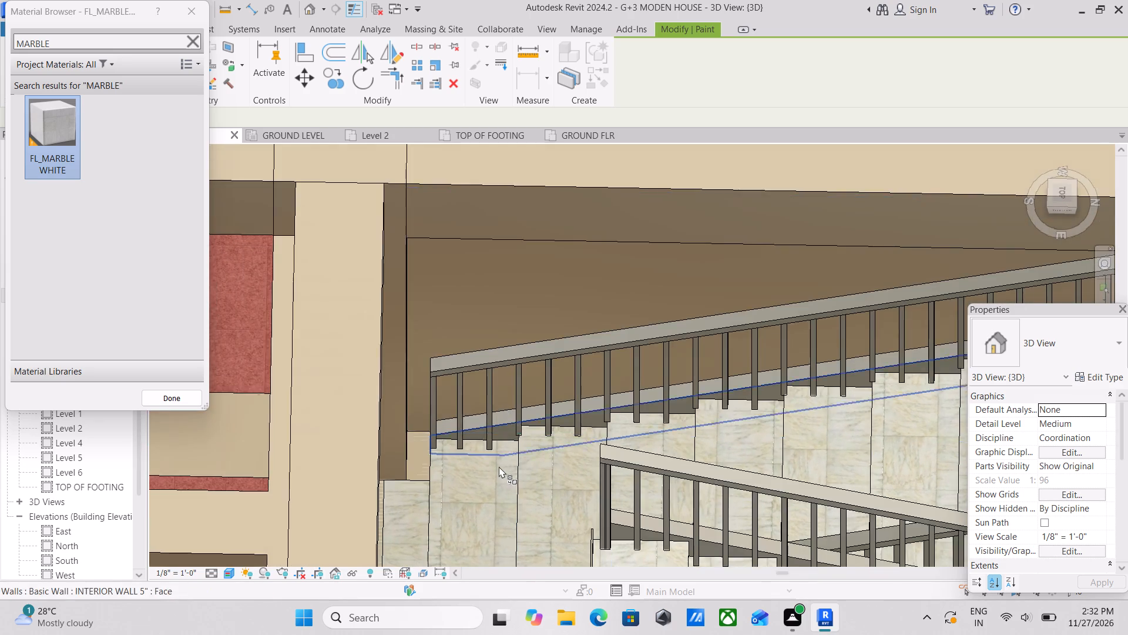
{"action": "scroll", "coordinate": [498, 466], "scroll_direction": "up", "scroll_amount": 1}
{"action": "middle_click_drag", "start_coordinate": [498, 466], "coordinate": [498, 287]}
{"action": "scroll", "coordinate": [498, 285], "scroll_direction": "down", "scroll_amount": 3}
{"action": "middle_click_drag", "start_coordinate": [506, 332], "coordinate": [644, 270], "text": "shift"}
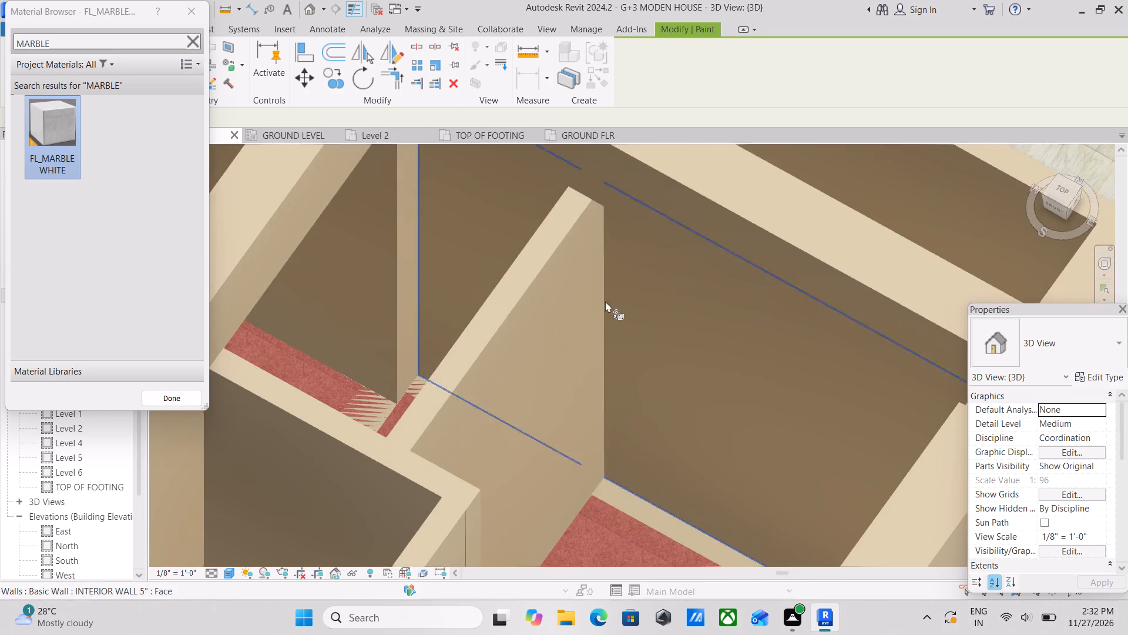
Inspect both flights, the stair undersides and the railings from the front of the staircase, and finish painting.
{"action": "middle_click_drag", "start_coordinate": [585, 317], "coordinate": [852, 386]}
{"action": "scroll", "coordinate": [734, 405], "scroll_direction": "down", "scroll_amount": 7}
{"action": "middle_click_drag", "start_coordinate": [540, 374], "coordinate": [684, 446]}
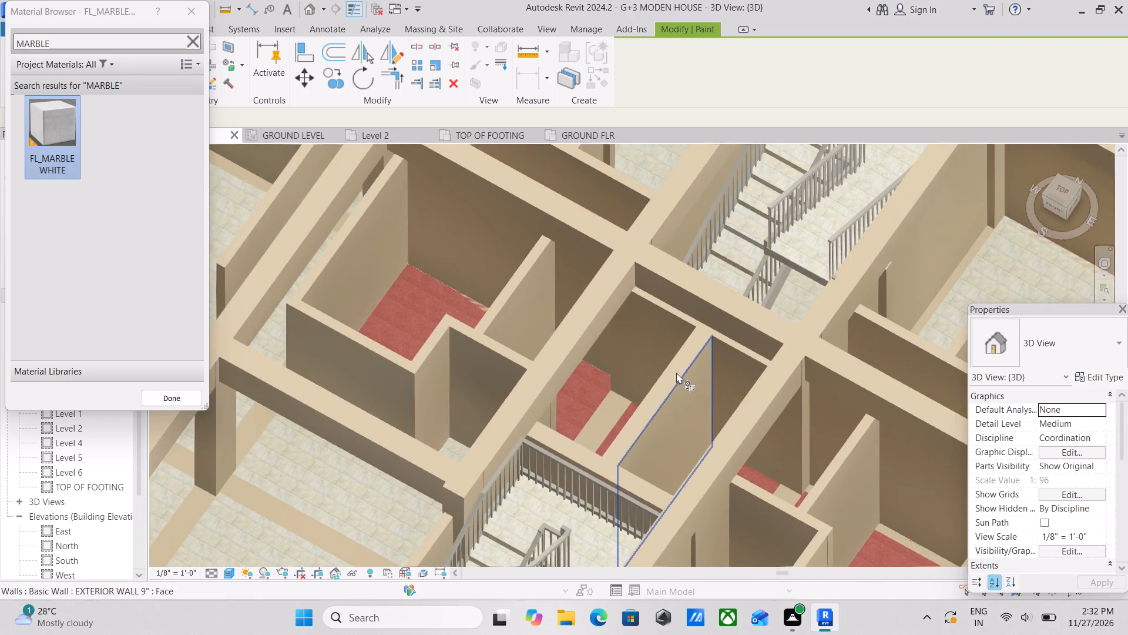
{"action": "middle_click_drag", "start_coordinate": [680, 370], "coordinate": [743, 300], "text": "shift"}
{"action": "middle_click_drag", "start_coordinate": [667, 317], "coordinate": [674, 520]}
{"action": "middle_click_drag", "start_coordinate": [664, 431], "coordinate": [710, 376], "text": "shift"}
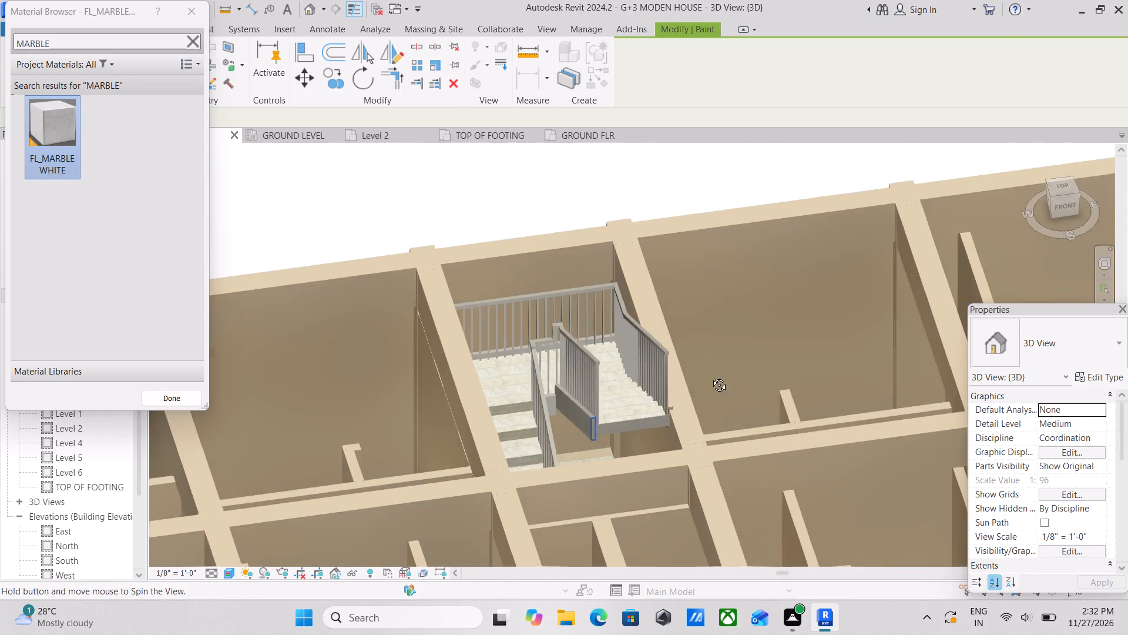
{"action": "middle_click_drag", "start_coordinate": [710, 376], "coordinate": [710, 377], "text": "shift"}
{"action": "scroll", "coordinate": [660, 393], "scroll_direction": "up", "scroll_amount": 2}
{"action": "middle_click_drag", "start_coordinate": [640, 420], "coordinate": [626, 405], "text": "shift"}
{"action": "scroll", "coordinate": [634, 427], "scroll_direction": "up", "scroll_amount": 3}
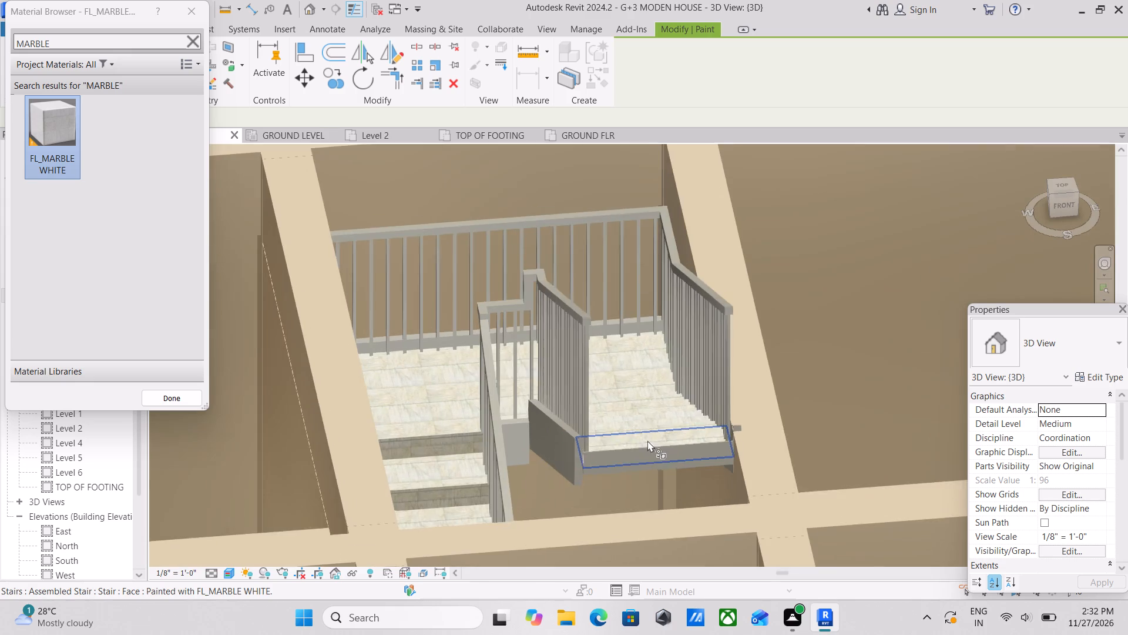
{"action": "scroll", "coordinate": [652, 448], "scroll_direction": "up", "scroll_amount": 6}
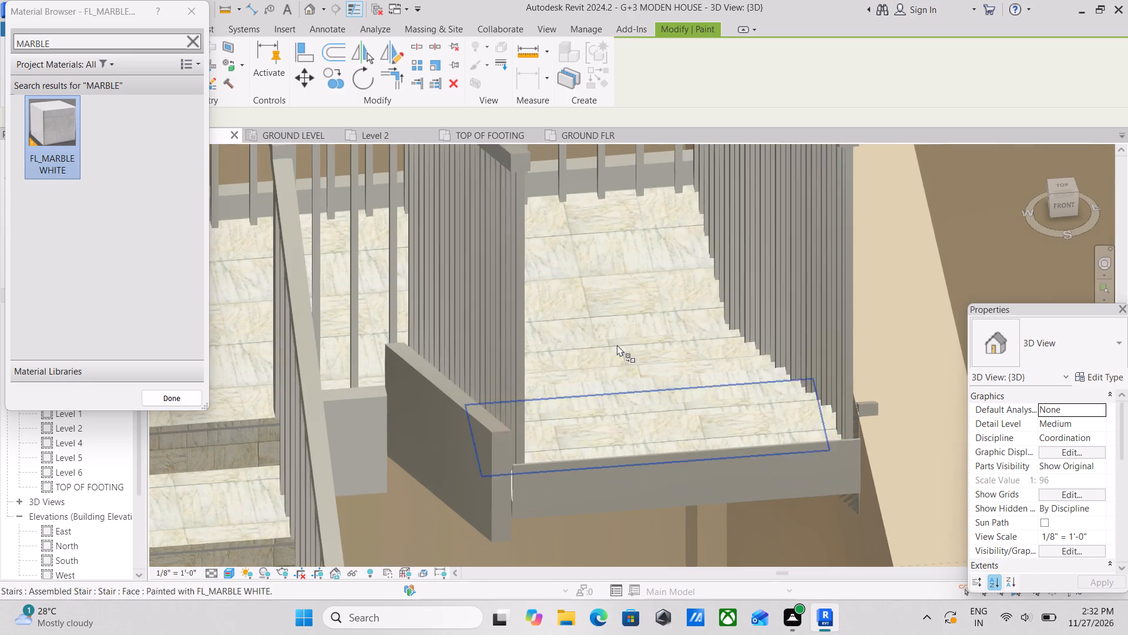
{"action": "scroll", "coordinate": [617, 345], "scroll_direction": "up", "scroll_amount": 3}
{"action": "middle_click_drag", "start_coordinate": [602, 345], "coordinate": [603, 303]}
{"action": "scroll", "coordinate": [603, 303], "scroll_direction": "down", "scroll_amount": 6}
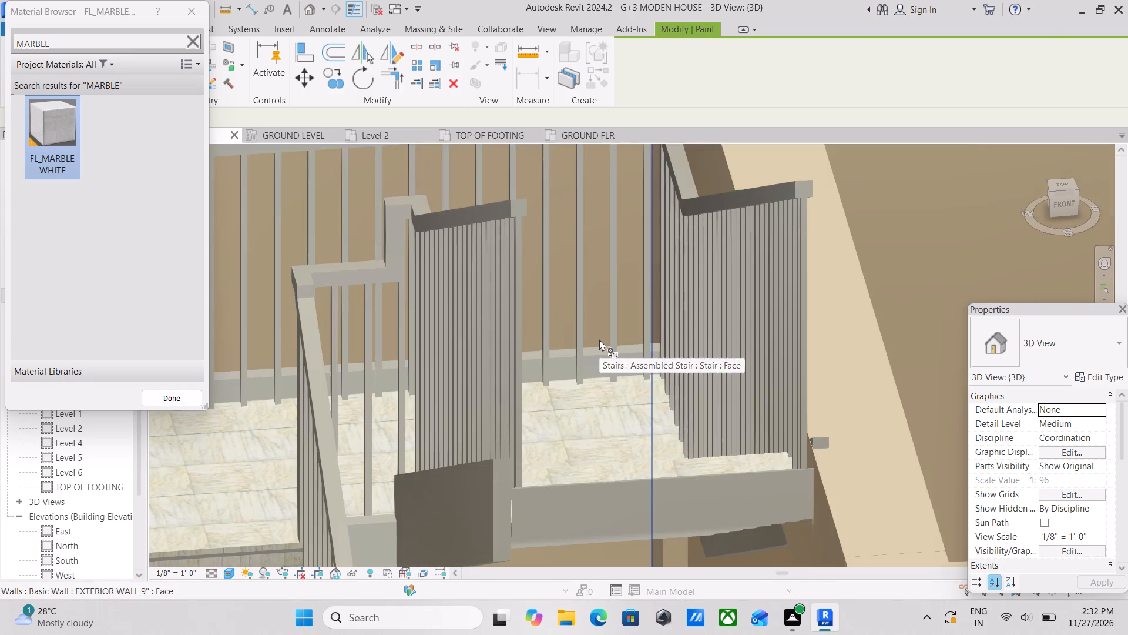
{"action": "scroll", "coordinate": [599, 339], "scroll_direction": "down", "scroll_amount": 3}
{"action": "middle_click_drag", "start_coordinate": [589, 366], "coordinate": [666, 285]}
{"action": "middle_click_drag", "start_coordinate": [636, 353], "coordinate": [589, 381], "text": "shift"}
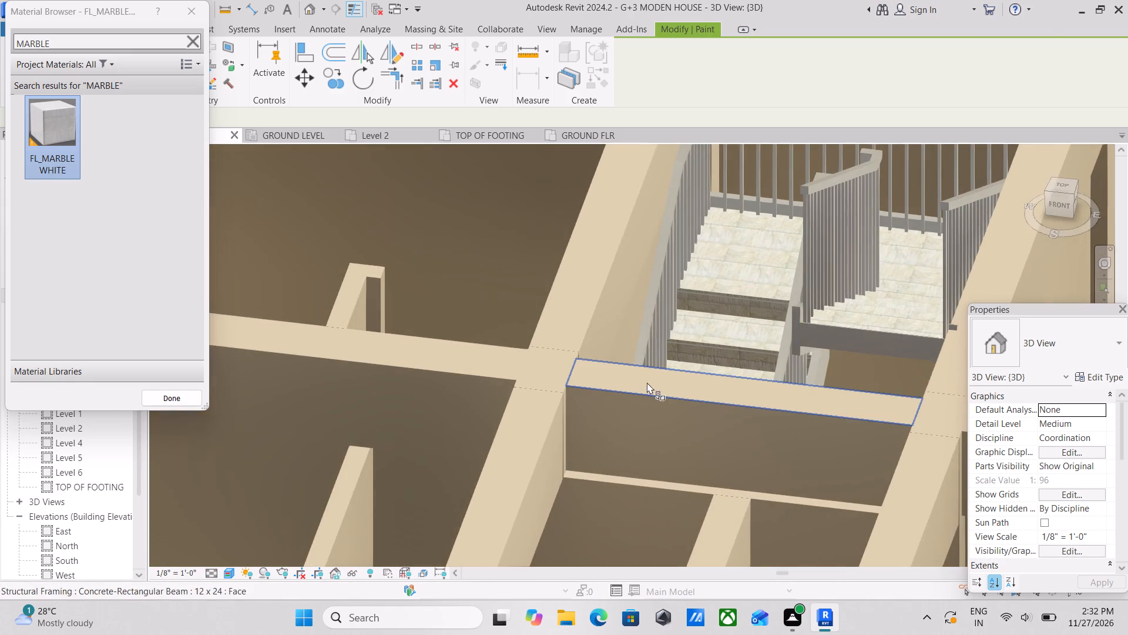
{"action": "middle_click_drag", "start_coordinate": [646, 386], "coordinate": [585, 454]}
{"action": "scroll", "coordinate": [702, 369], "scroll_direction": "up", "scroll_amount": 9}
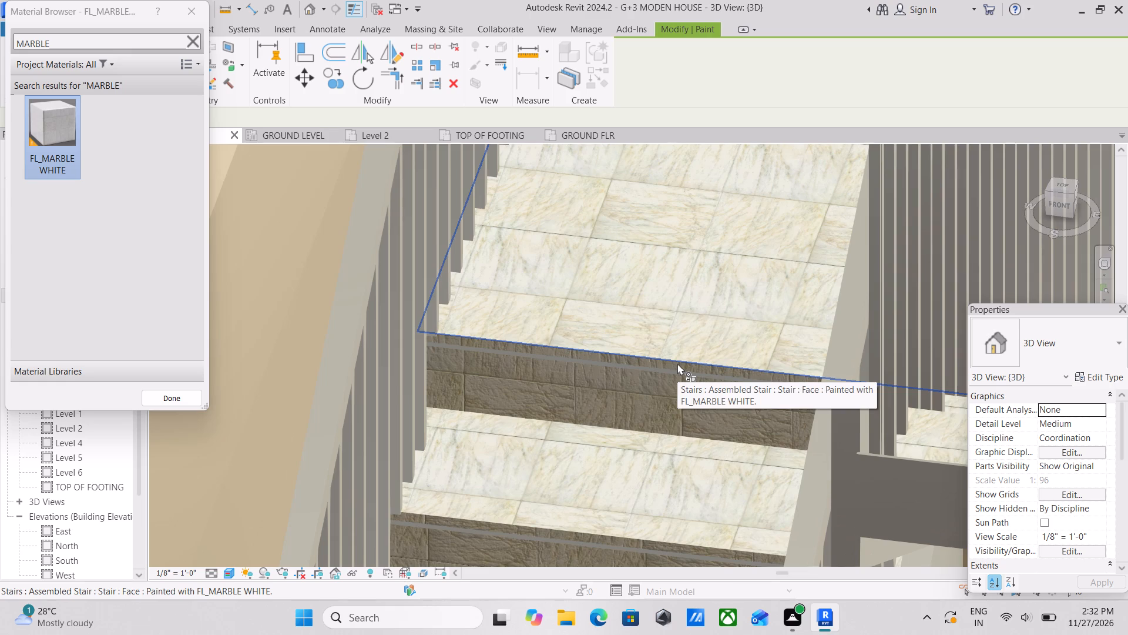
{"action": "scroll", "coordinate": [677, 363], "scroll_direction": "down", "scroll_amount": 4}
{"action": "scroll", "coordinate": [666, 425], "scroll_direction": "down", "scroll_amount": 6}
{"action": "middle_click_drag", "start_coordinate": [666, 433], "coordinate": [652, 290]}
{"action": "middle_click_drag", "start_coordinate": [681, 329], "coordinate": [681, 330], "text": "shift"}
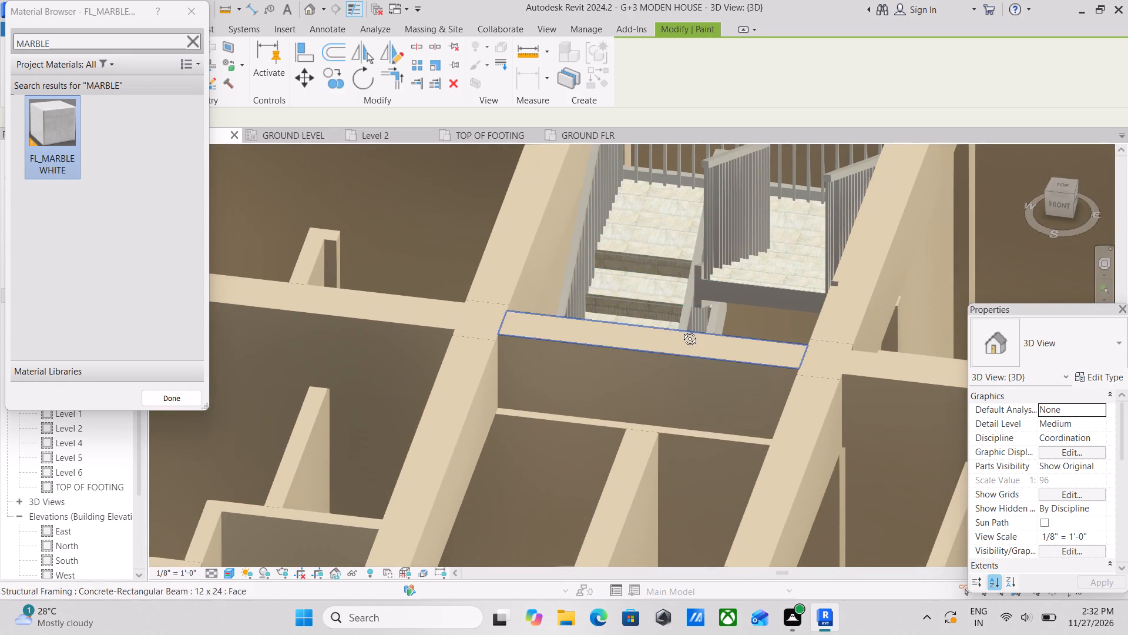
{"action": "middle_click_drag", "start_coordinate": [681, 330], "coordinate": [741, 298], "text": "shift"}
{"action": "middle_click_drag", "start_coordinate": [612, 343], "coordinate": [640, 433]}
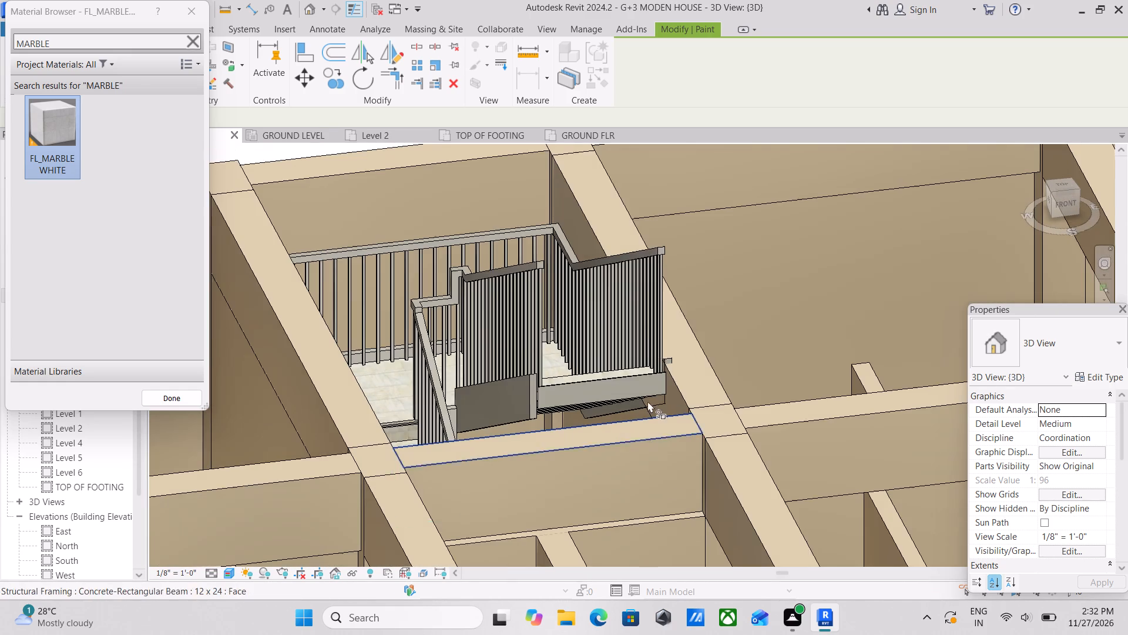
{"action": "key", "text": "Escape"}
{"action": "key", "text": "Escape"}
Examine the type properties of the Handrail - Rectangular stair railing for a setting that controls its material.
{"action": "scroll", "coordinate": [644, 266], "scroll_direction": "up", "scroll_amount": 3}
{"action": "left_click", "coordinate": [664, 253]}
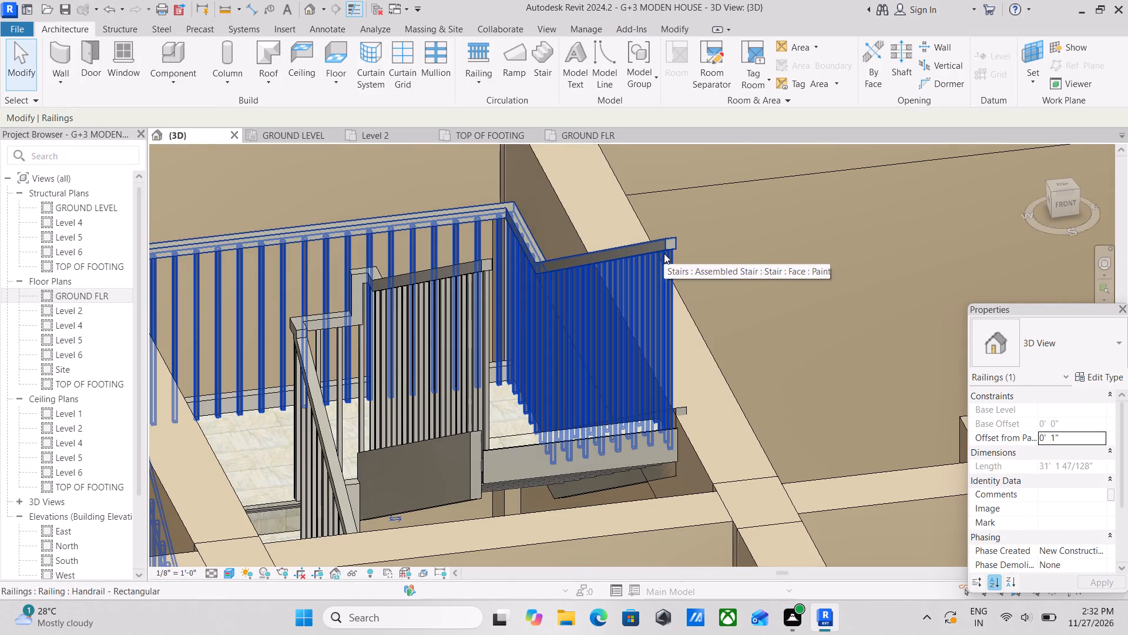
{"action": "left_click", "coordinate": [1102, 376]}
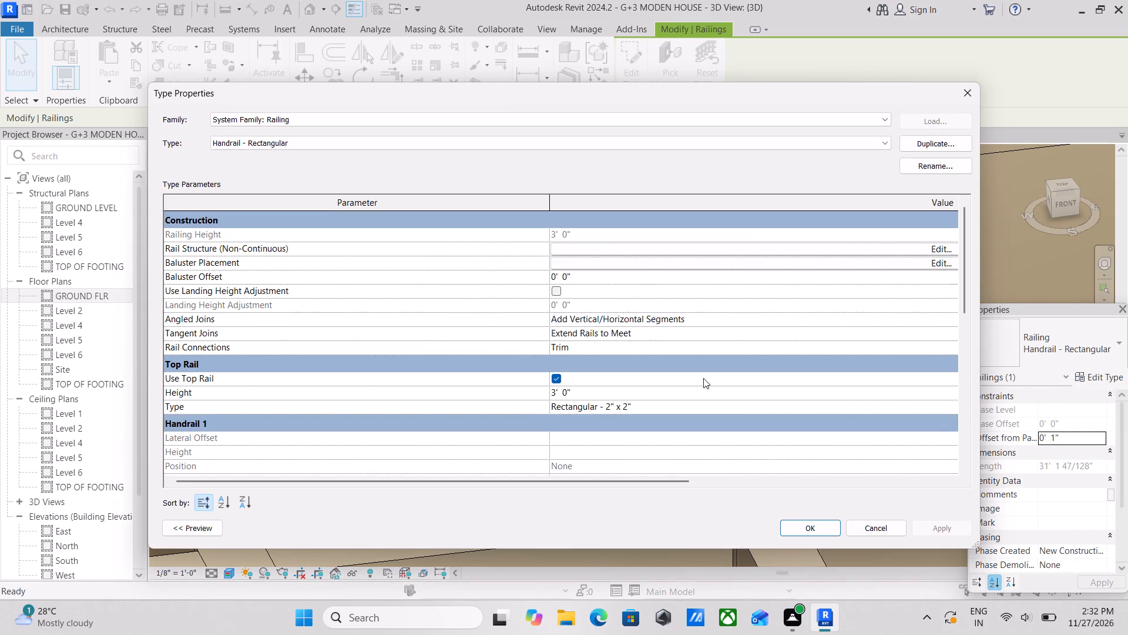
{"action": "scroll", "coordinate": [642, 391], "scroll_direction": "down", "scroll_amount": 7}
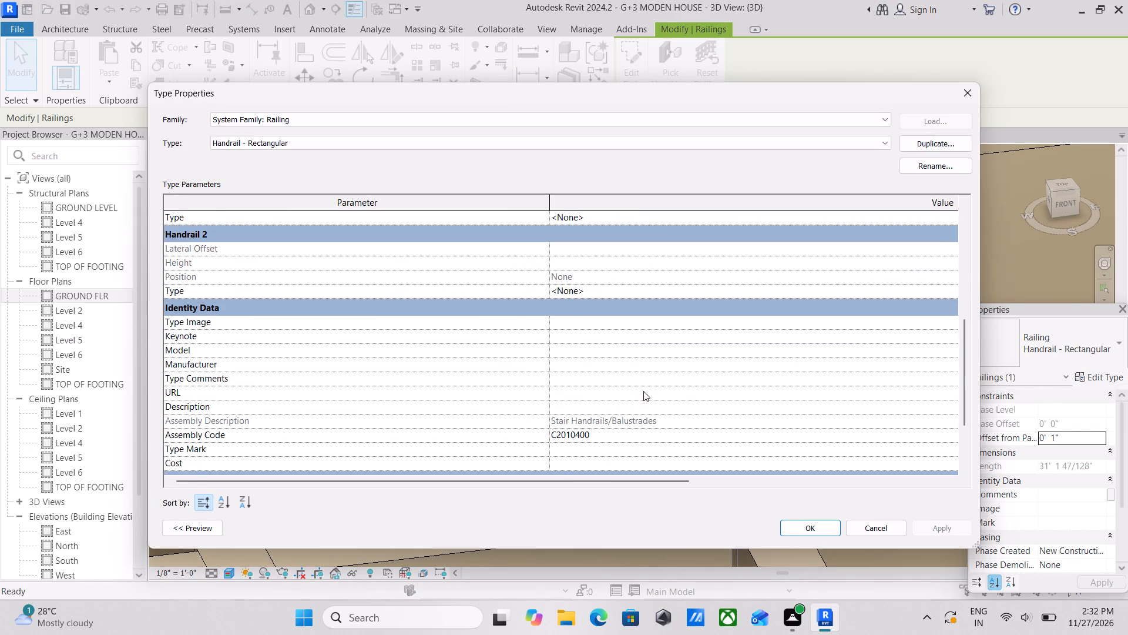
{"action": "scroll", "coordinate": [645, 391], "scroll_direction": "down", "scroll_amount": 8}
{"action": "scroll", "coordinate": [542, 462], "scroll_direction": "down", "scroll_amount": 3}
{"action": "scroll", "coordinate": [502, 453], "scroll_direction": "up", "scroll_amount": 3}
{"action": "scroll", "coordinate": [569, 420], "scroll_direction": "up", "scroll_amount": 2}
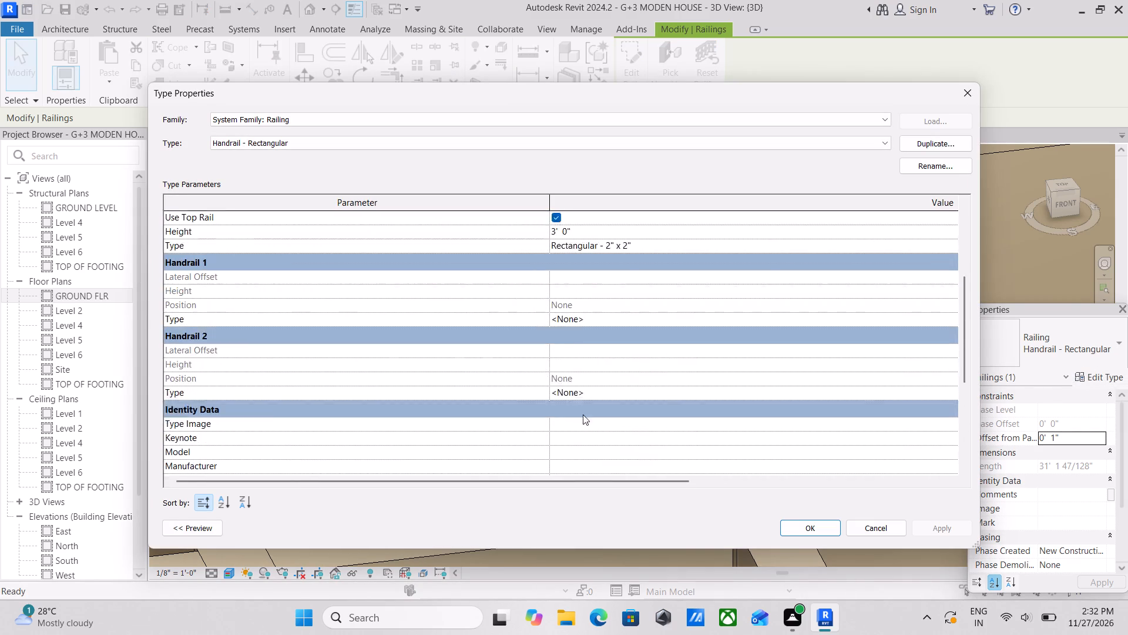
{"action": "scroll", "coordinate": [583, 415], "scroll_direction": "up", "scroll_amount": 2}
{"action": "scroll", "coordinate": [656, 344], "scroll_direction": "up", "scroll_amount": 7}
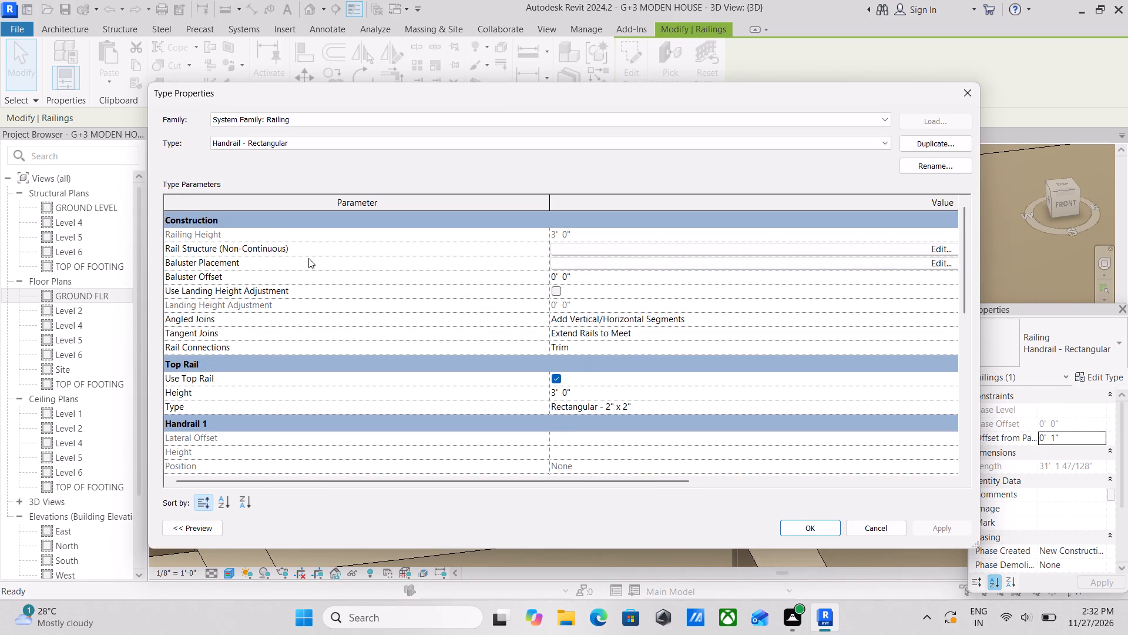
{"action": "scroll", "coordinate": [282, 291], "scroll_direction": "up", "scroll_amount": 3}
{"action": "scroll", "coordinate": [224, 392], "scroll_direction": "down", "scroll_amount": 3}
{"action": "scroll", "coordinate": [378, 389], "scroll_direction": "down", "scroll_amount": 3}
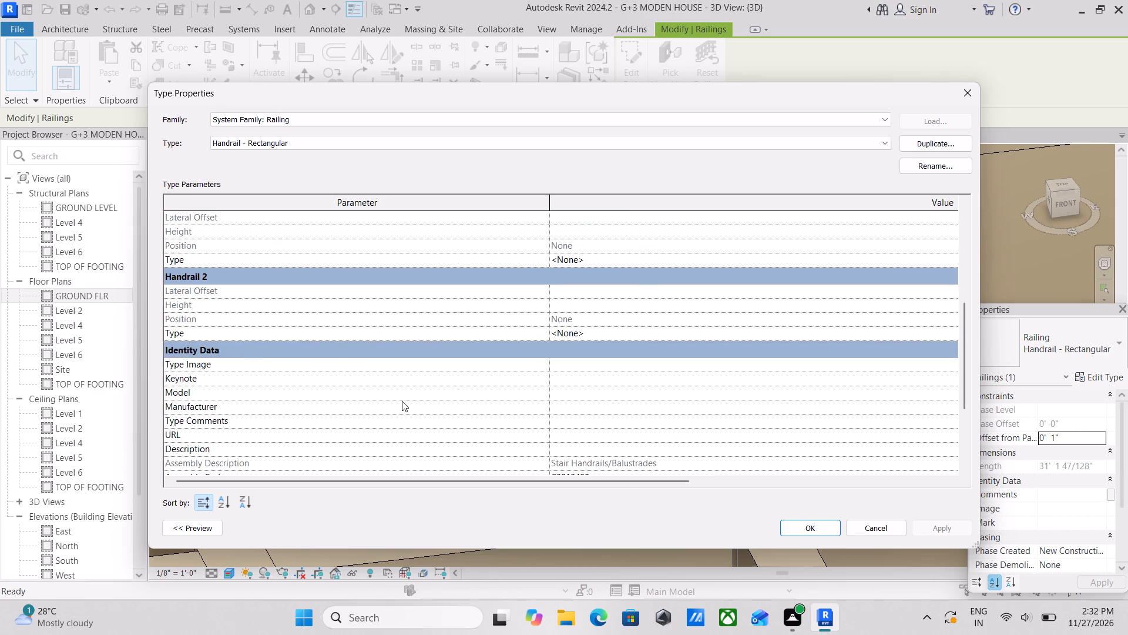
{"action": "scroll", "coordinate": [408, 400], "scroll_direction": "down", "scroll_amount": 4}
{"action": "scroll", "coordinate": [660, 396], "scroll_direction": "down", "scroll_amount": 3}
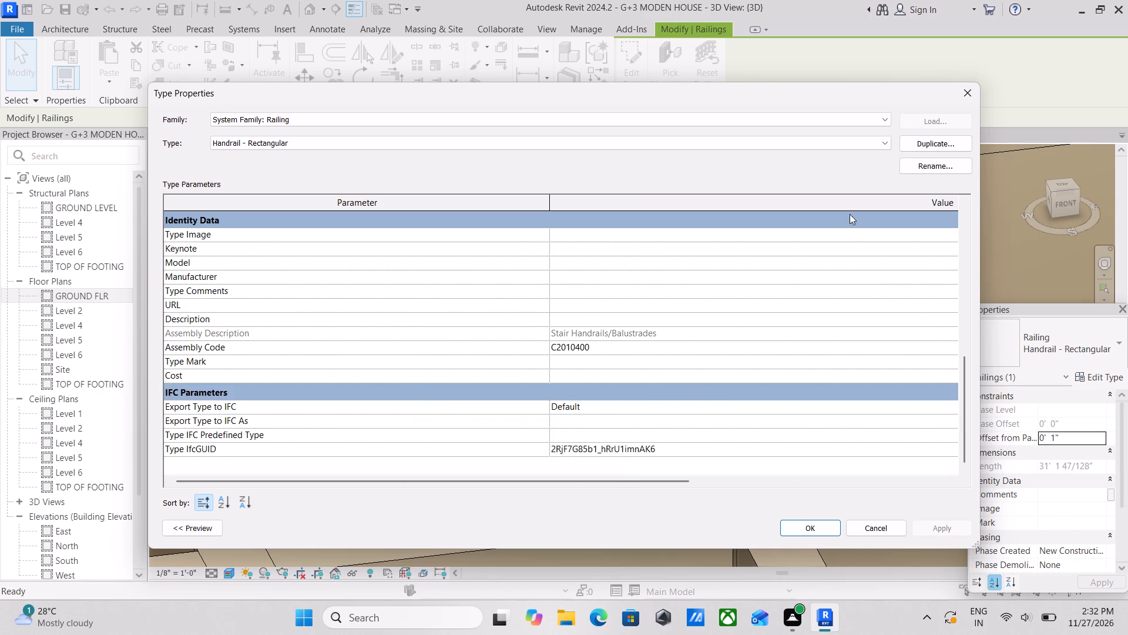
{"action": "scroll", "coordinate": [904, 164], "scroll_direction": "up", "scroll_amount": 3}
{"action": "scroll", "coordinate": [493, 243], "scroll_direction": "up", "scroll_amount": 8}
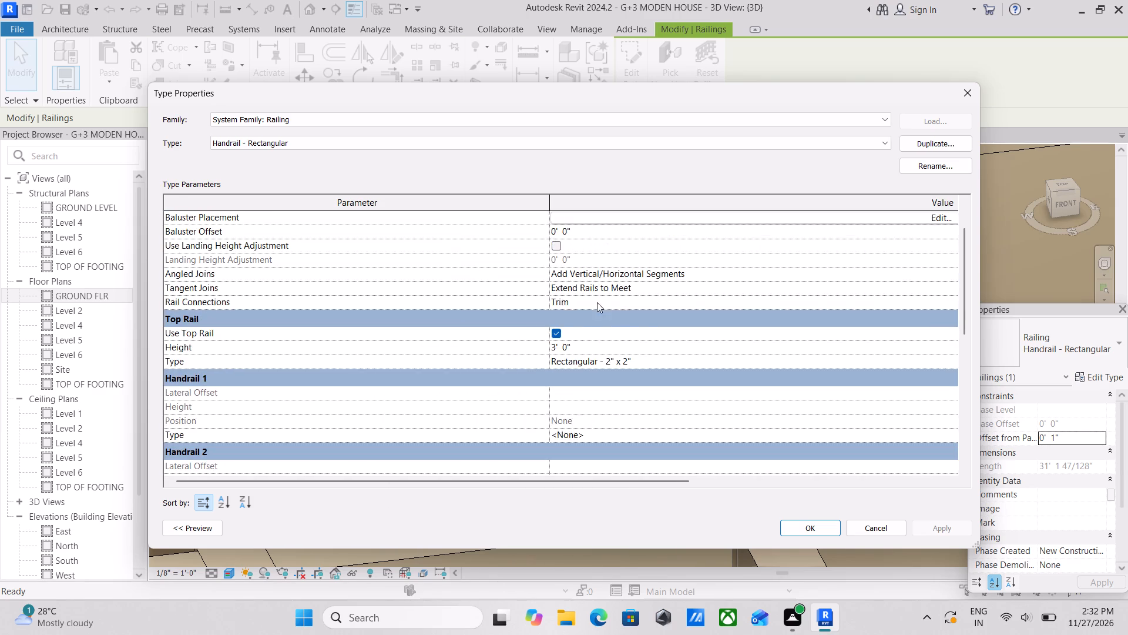
{"action": "scroll", "coordinate": [599, 302], "scroll_direction": "up", "scroll_amount": 3}
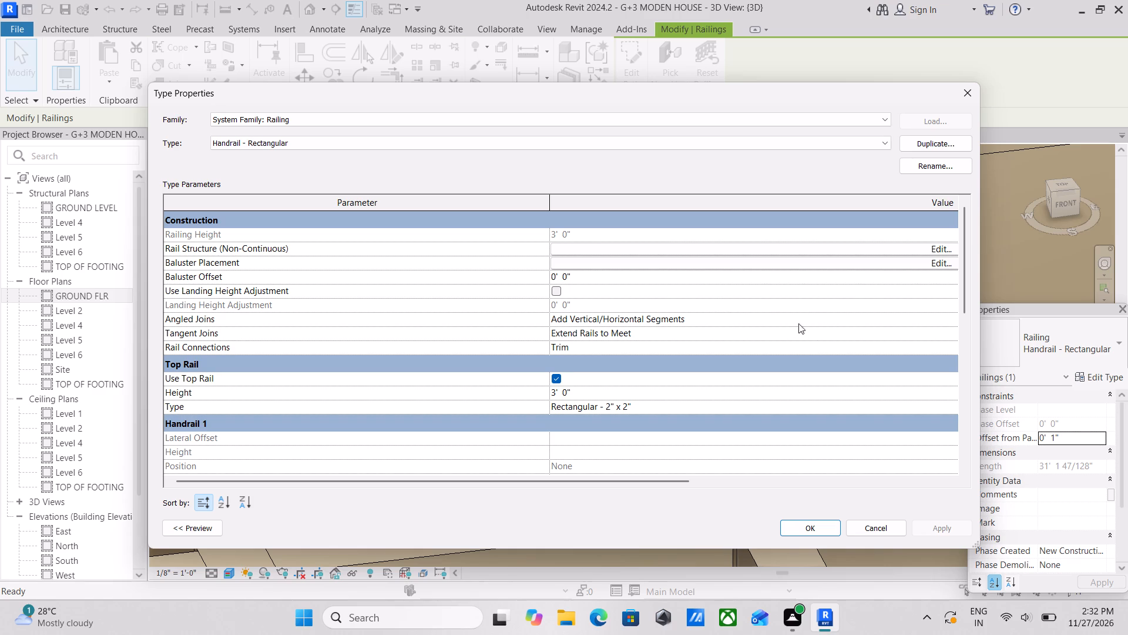
{"action": "scroll", "coordinate": [824, 305], "scroll_direction": "down", "scroll_amount": 5}
{"action": "scroll", "coordinate": [780, 308], "scroll_direction": "up", "scroll_amount": 1}
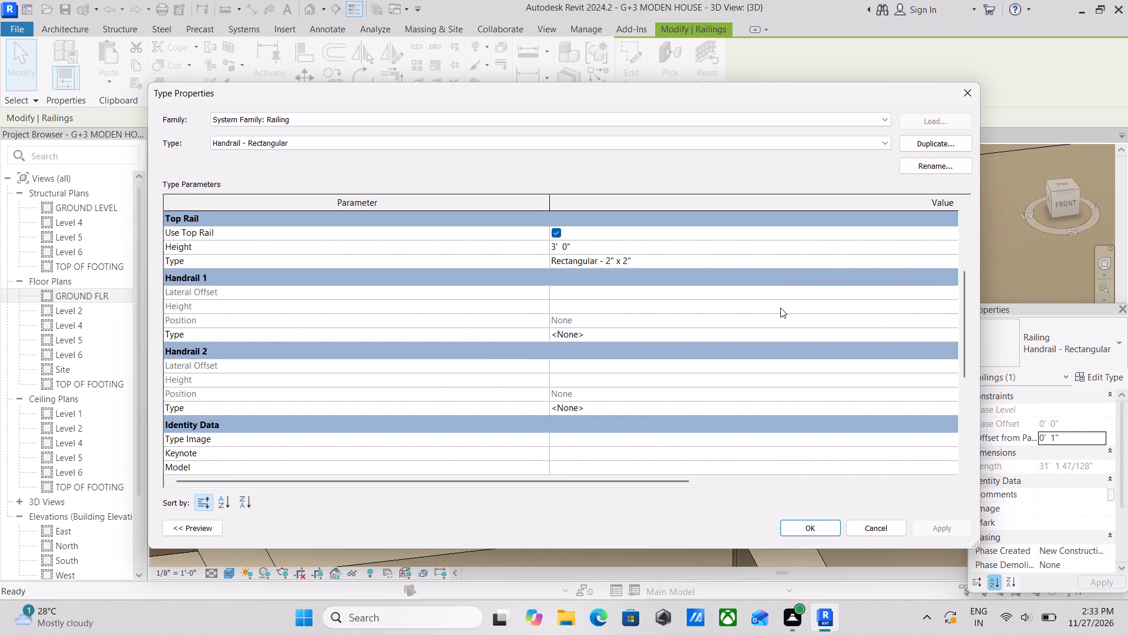
{"action": "scroll", "coordinate": [729, 310], "scroll_direction": "down", "scroll_amount": 5}
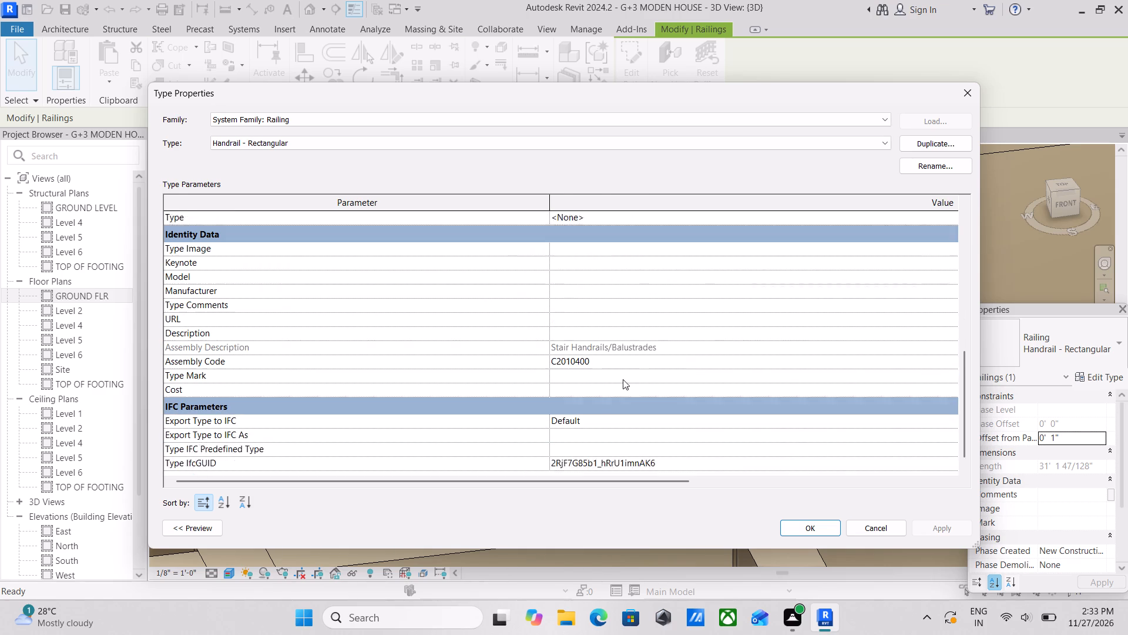
{"action": "scroll", "coordinate": [623, 379], "scroll_direction": "down", "scroll_amount": 6}
{"action": "scroll", "coordinate": [370, 399], "scroll_direction": "down", "scroll_amount": 3}
{"action": "scroll", "coordinate": [316, 390], "scroll_direction": "up", "scroll_amount": 3}
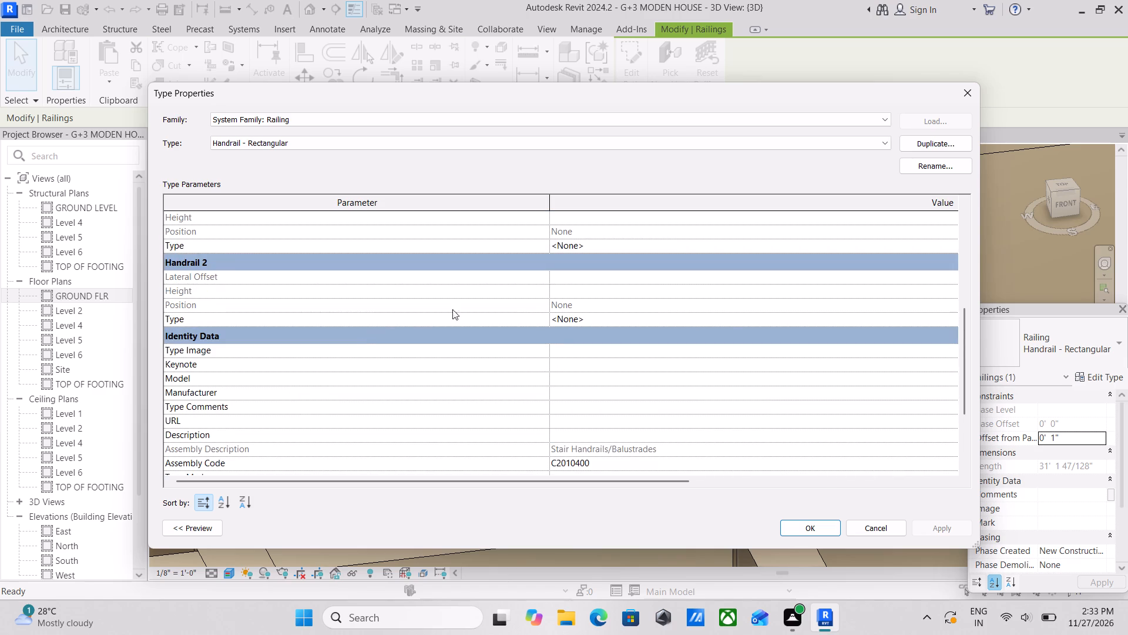
{"action": "scroll", "coordinate": [728, 317], "scroll_direction": "up", "scroll_amount": 3}
{"action": "scroll", "coordinate": [834, 256], "scroll_direction": "up", "scroll_amount": 3}
{"action": "scroll", "coordinate": [778, 285], "scroll_direction": "up", "scroll_amount": 3}
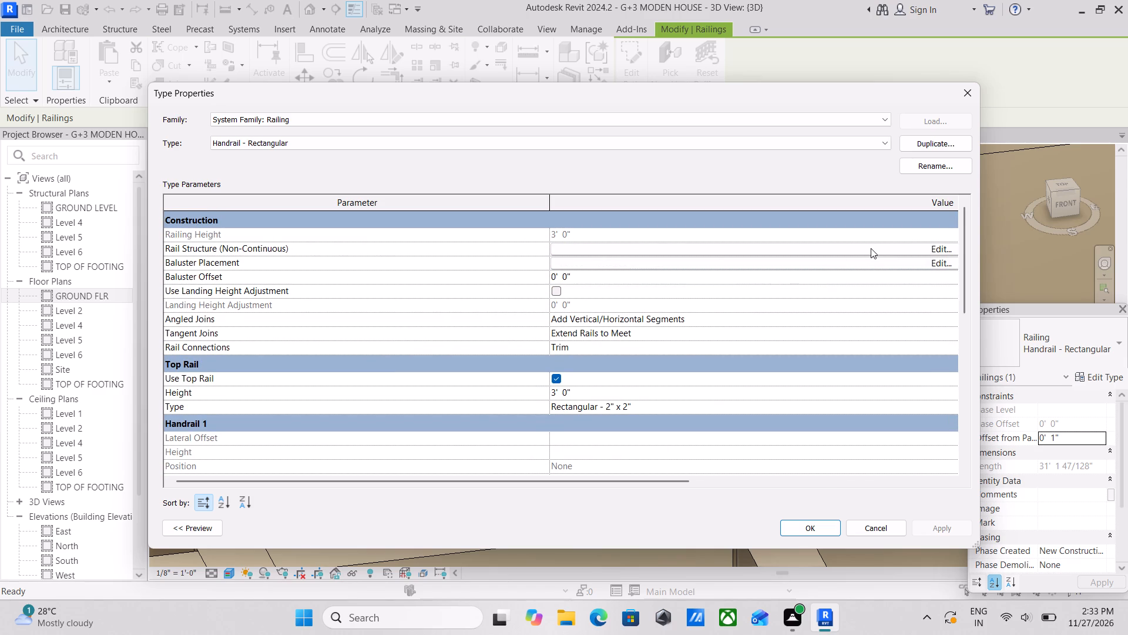
Check the railing type's non-continuous rail structure for material entries, and look through its other type parameters again.
{"action": "left_click", "coordinate": [906, 248]}
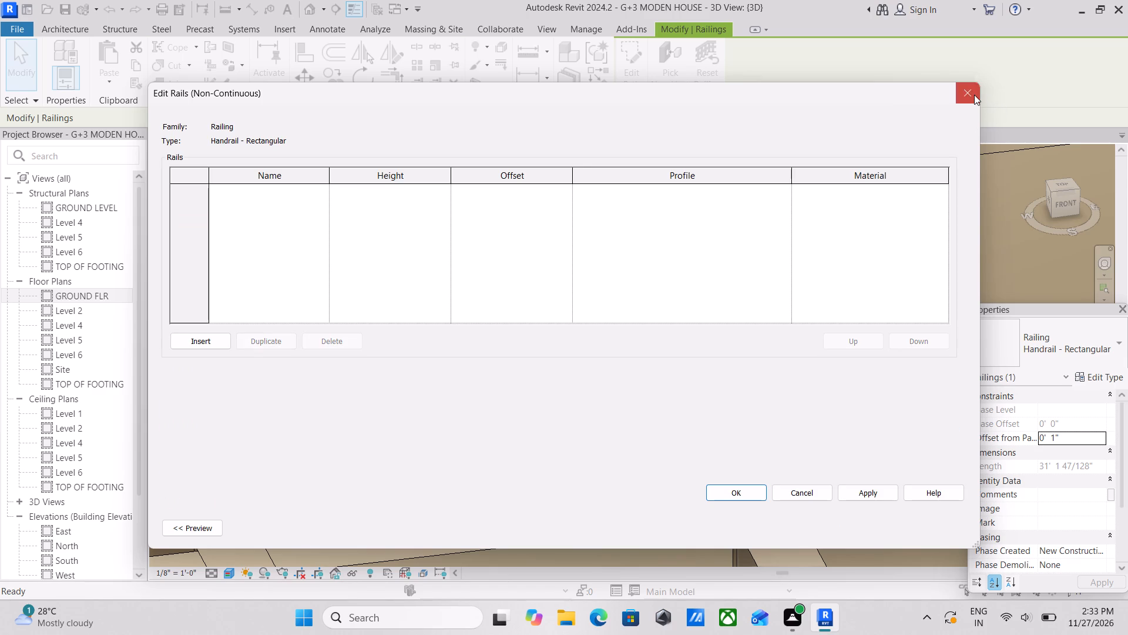
{"action": "left_click", "coordinate": [974, 95]}
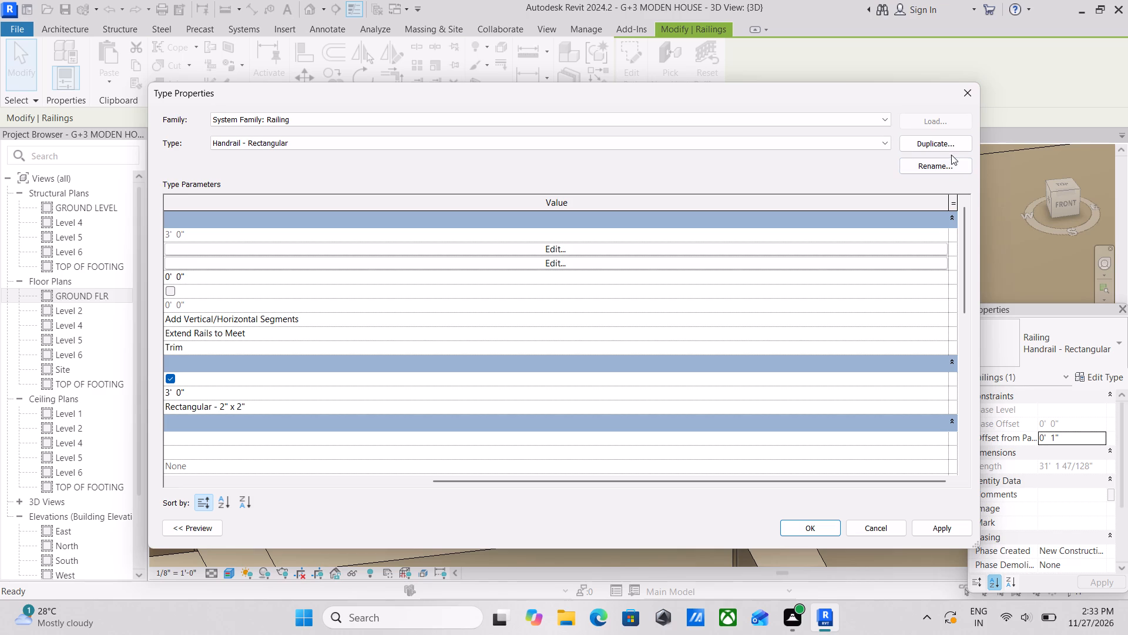
{"action": "scroll", "coordinate": [893, 375], "scroll_direction": "down", "scroll_amount": 3}
{"action": "scroll", "coordinate": [704, 391], "scroll_direction": "down", "scroll_amount": 1}
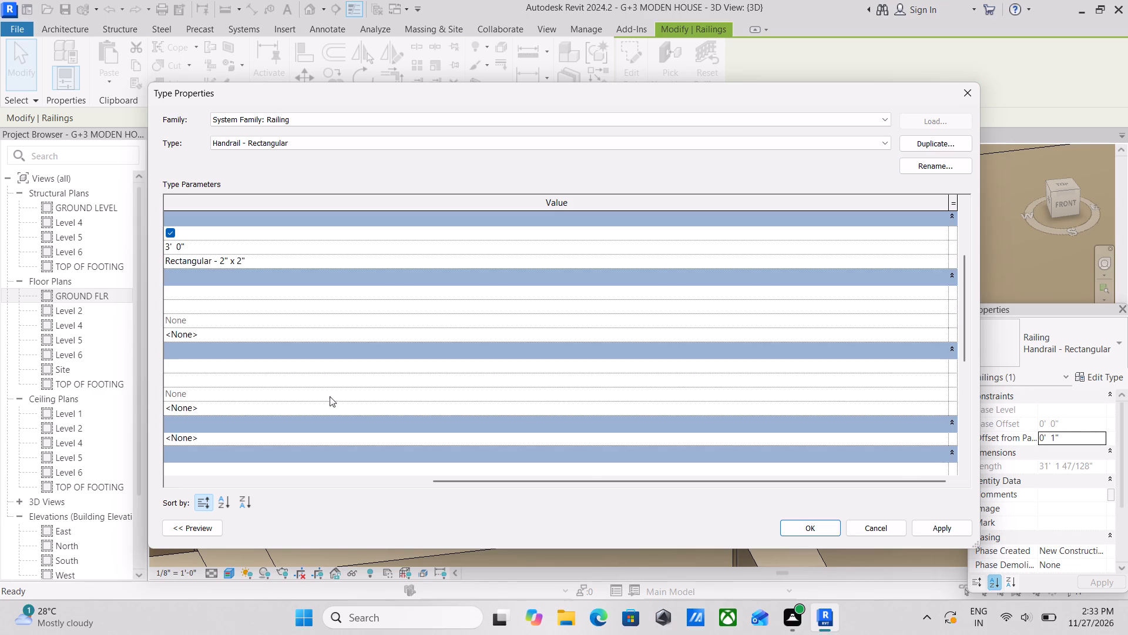
{"action": "scroll", "coordinate": [258, 388], "scroll_direction": "up", "scroll_amount": 3}
{"action": "scroll", "coordinate": [339, 345], "scroll_direction": "up", "scroll_amount": 4}
{"action": "scroll", "coordinate": [345, 344], "scroll_direction": "down", "scroll_amount": 4}
{"action": "scroll", "coordinate": [422, 340], "scroll_direction": "up", "scroll_amount": 4}
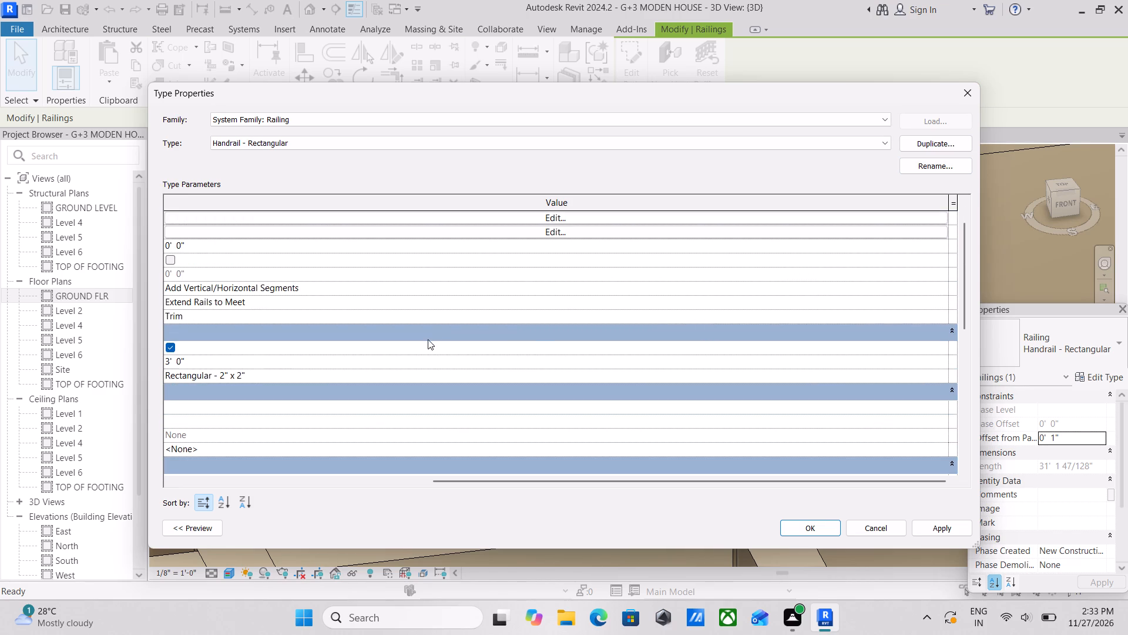
{"action": "scroll", "coordinate": [531, 332], "scroll_direction": "up", "scroll_amount": 4}
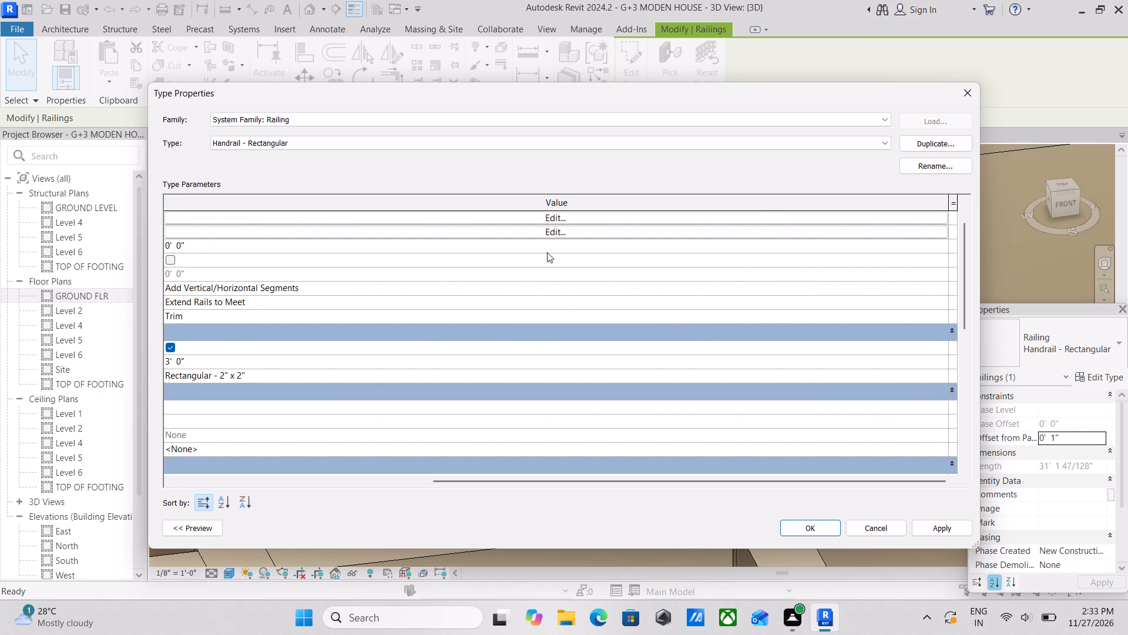
Examine the non-continuous rail structure again alongside a shaded 3D preview of the railing.
{"action": "double_click", "coordinate": [550, 250]}
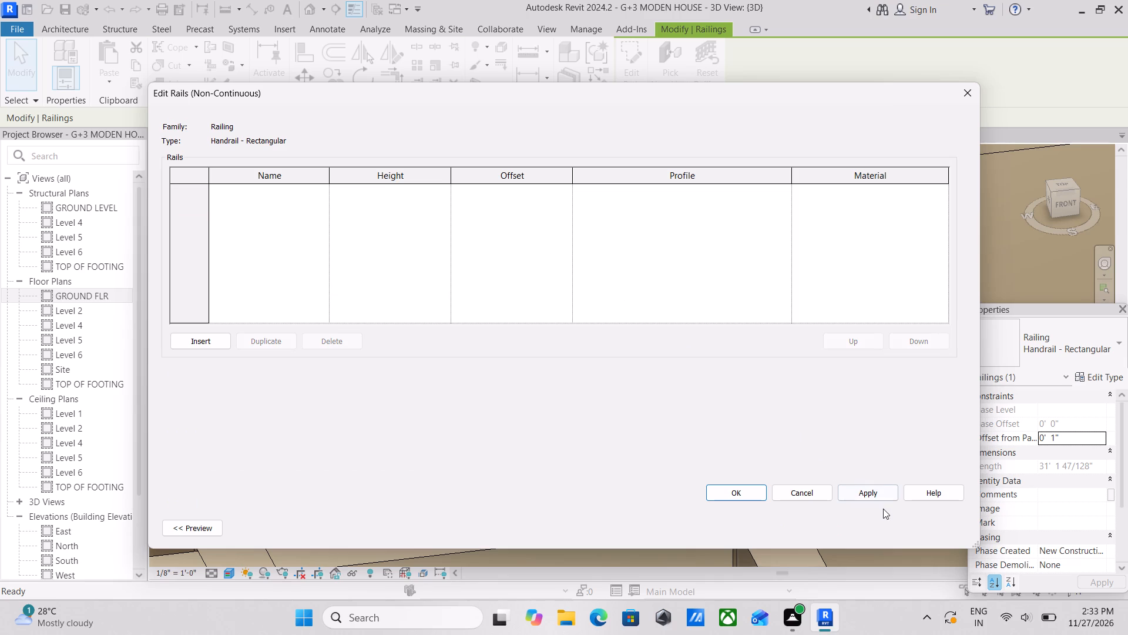
{"action": "left_click", "coordinate": [202, 532]}
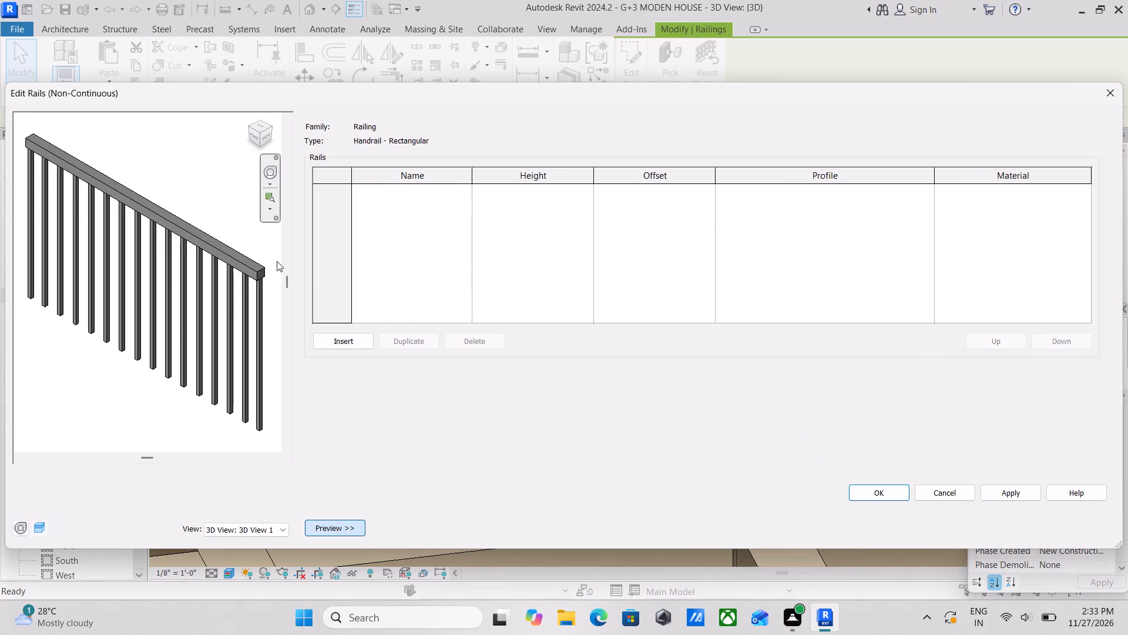
{"action": "scroll", "coordinate": [173, 313], "scroll_direction": "down", "scroll_amount": 1}
{"action": "middle_click_drag", "start_coordinate": [173, 313], "coordinate": [163, 315]}
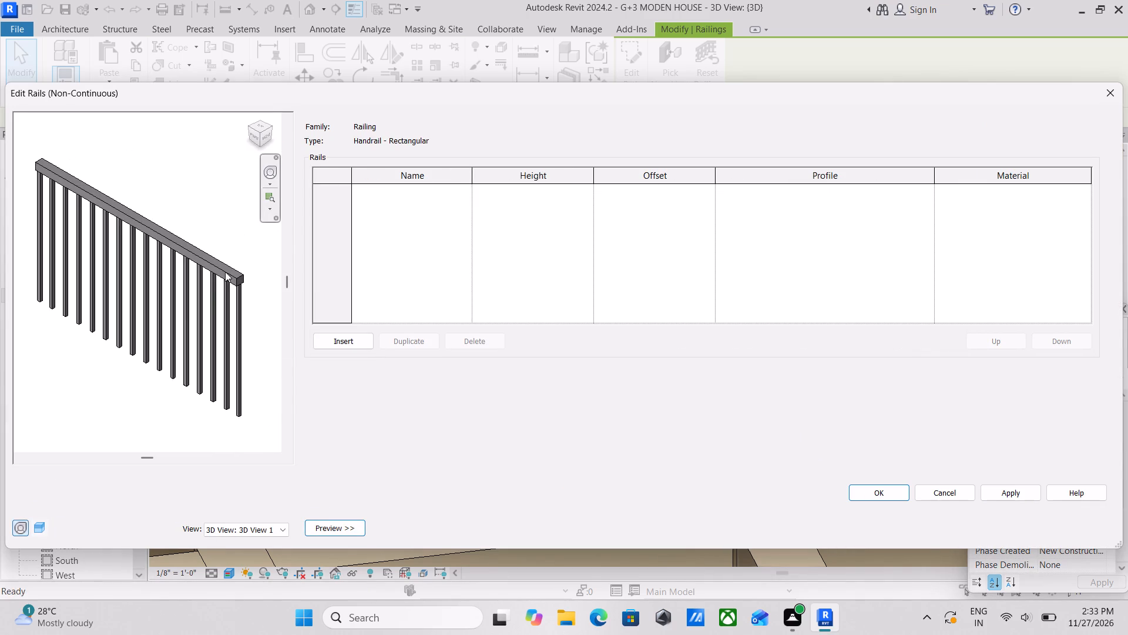
{"action": "middle_click_drag", "start_coordinate": [222, 273], "coordinate": [155, 319]}
{"action": "scroll", "coordinate": [162, 297], "scroll_direction": "up", "scroll_amount": 2}
{"action": "scroll", "coordinate": [183, 276], "scroll_direction": "down", "scroll_amount": 3}
{"action": "middle_click_drag", "start_coordinate": [130, 330], "coordinate": [291, 206]}
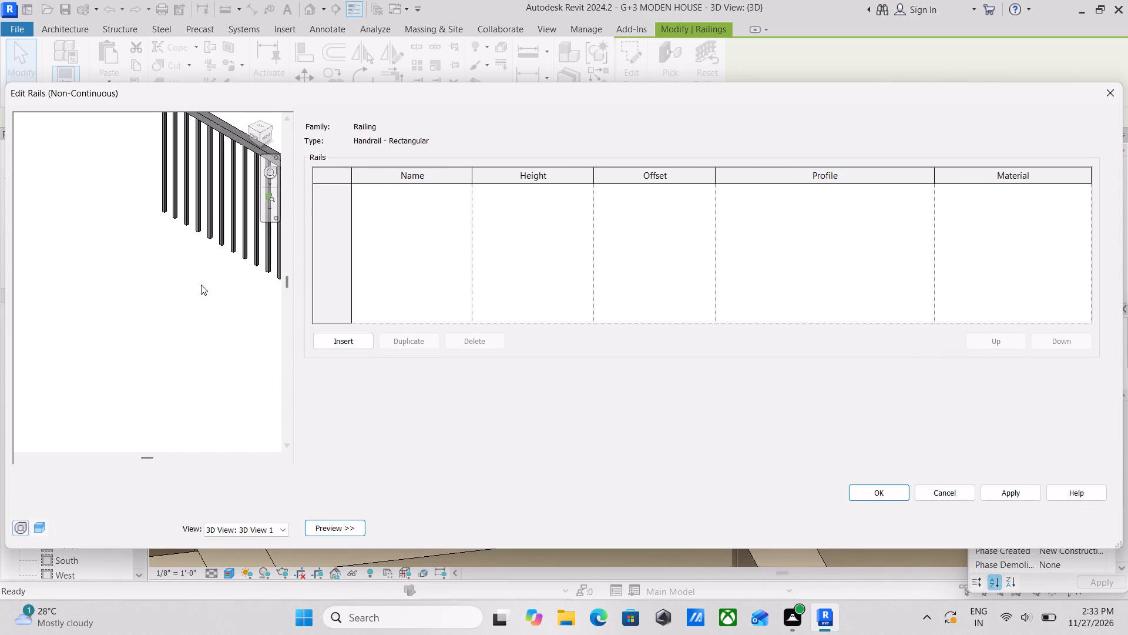
{"action": "middle_click_drag", "start_coordinate": [213, 279], "coordinate": [130, 310]}
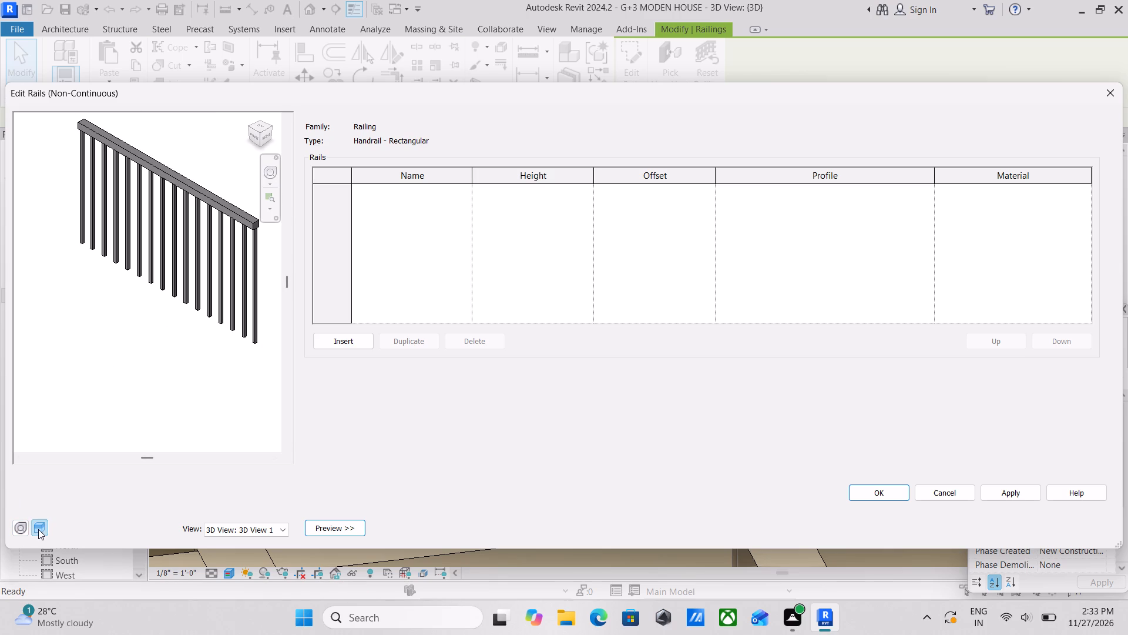
{"action": "left_click", "coordinate": [38, 529]}
{"action": "left_click", "coordinate": [68, 480]}
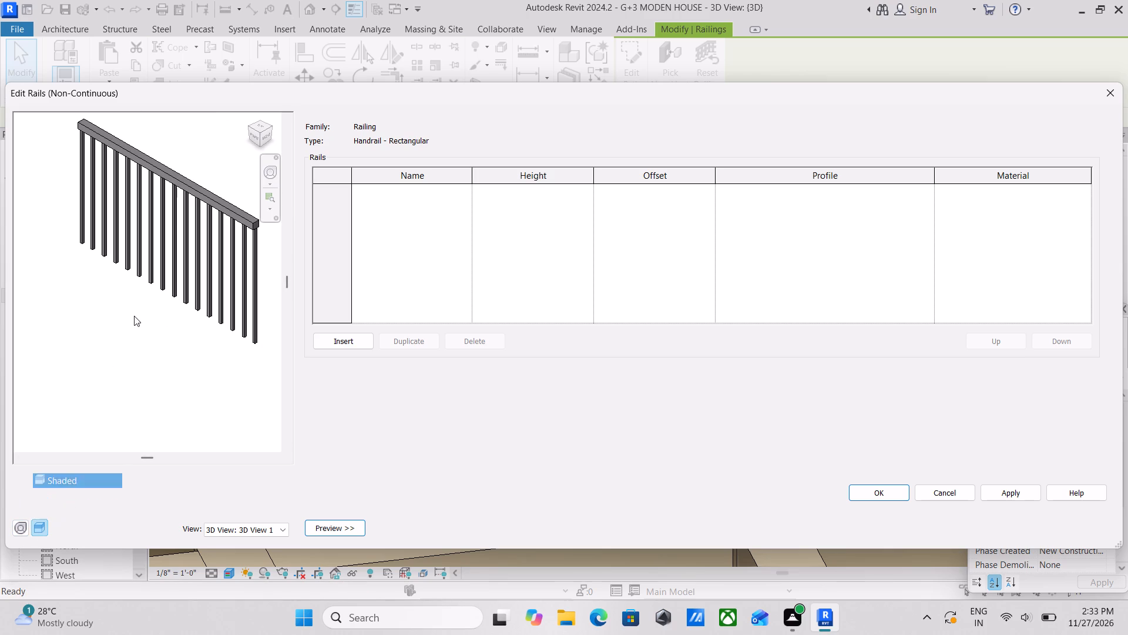
{"action": "scroll", "coordinate": [176, 210], "scroll_direction": "up", "scroll_amount": 1}
{"action": "middle_click_drag", "start_coordinate": [176, 210], "coordinate": [99, 295]}
{"action": "scroll", "coordinate": [99, 295], "scroll_direction": "up", "scroll_amount": 1}
{"action": "middle_click_drag", "start_coordinate": [529, 265], "coordinate": [424, 288]}
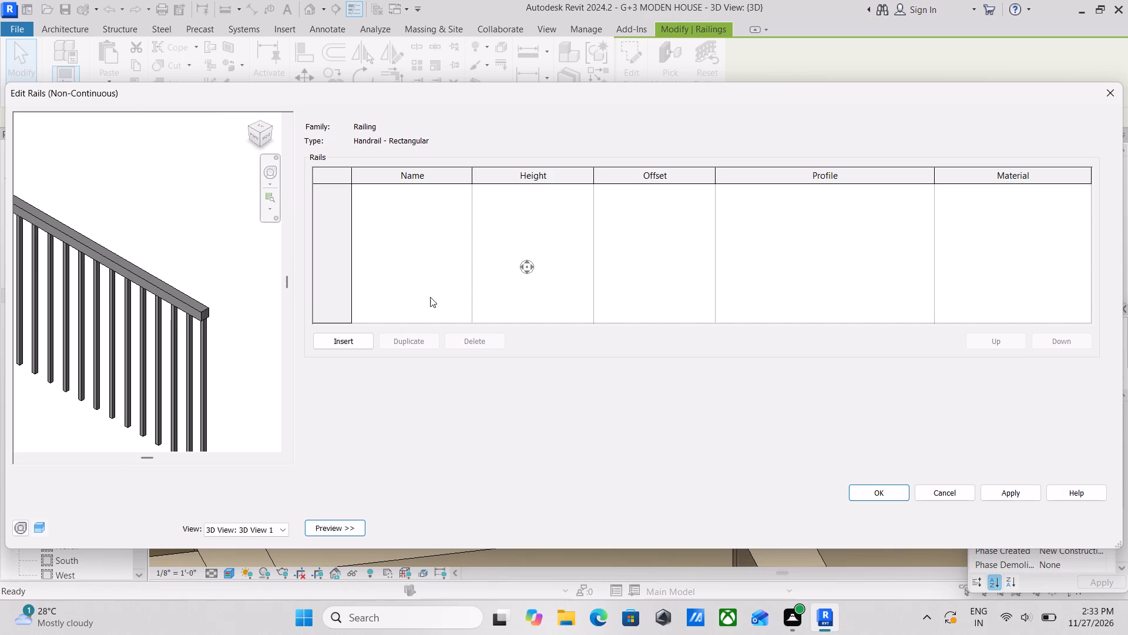
{"action": "scroll", "coordinate": [430, 297], "scroll_direction": "up", "scroll_amount": 1}
{"action": "middle_click_drag", "start_coordinate": [752, 238], "coordinate": [569, 240]}
{"action": "middle_click_drag", "start_coordinate": [461, 235], "coordinate": [466, 222]}
{"action": "middle_click_drag", "start_coordinate": [466, 222], "coordinate": [794, 233]}
{"action": "middle_click_drag", "start_coordinate": [942, 240], "coordinate": [750, 237]}
{"action": "left_click", "coordinate": [1104, 93]}
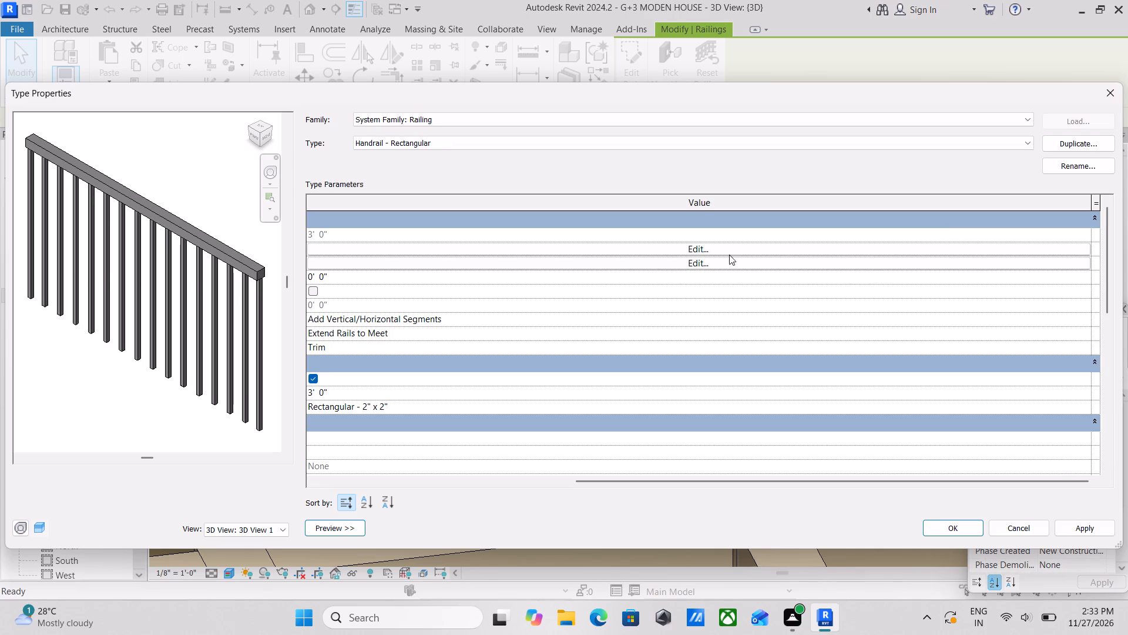
Examine the railing type's baluster placement settings, including the excess length fill options, for anything that controls material.
{"action": "left_click", "coordinate": [718, 260]}
{"action": "scroll", "coordinate": [531, 286], "scroll_direction": "down", "scroll_amount": 1}
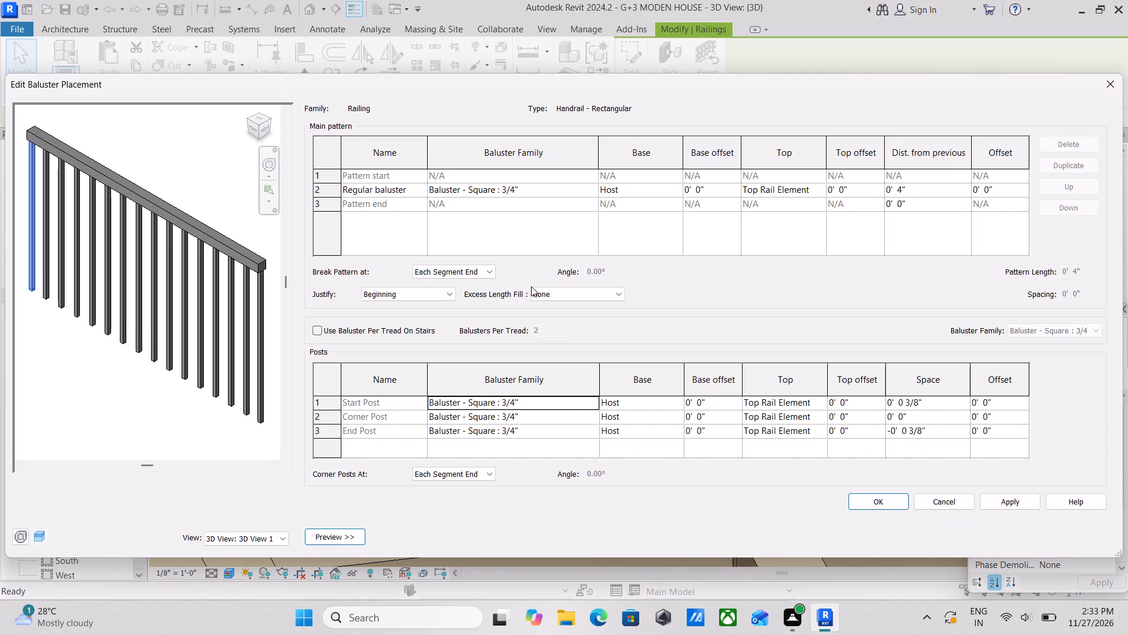
{"action": "scroll", "coordinate": [531, 286], "scroll_direction": "down", "scroll_amount": 2}
{"action": "scroll", "coordinate": [924, 421], "scroll_direction": "down", "scroll_amount": 3}
{"action": "scroll", "coordinate": [732, 446], "scroll_direction": "down", "scroll_amount": 3}
{"action": "scroll", "coordinate": [617, 470], "scroll_direction": "up", "scroll_amount": 1}
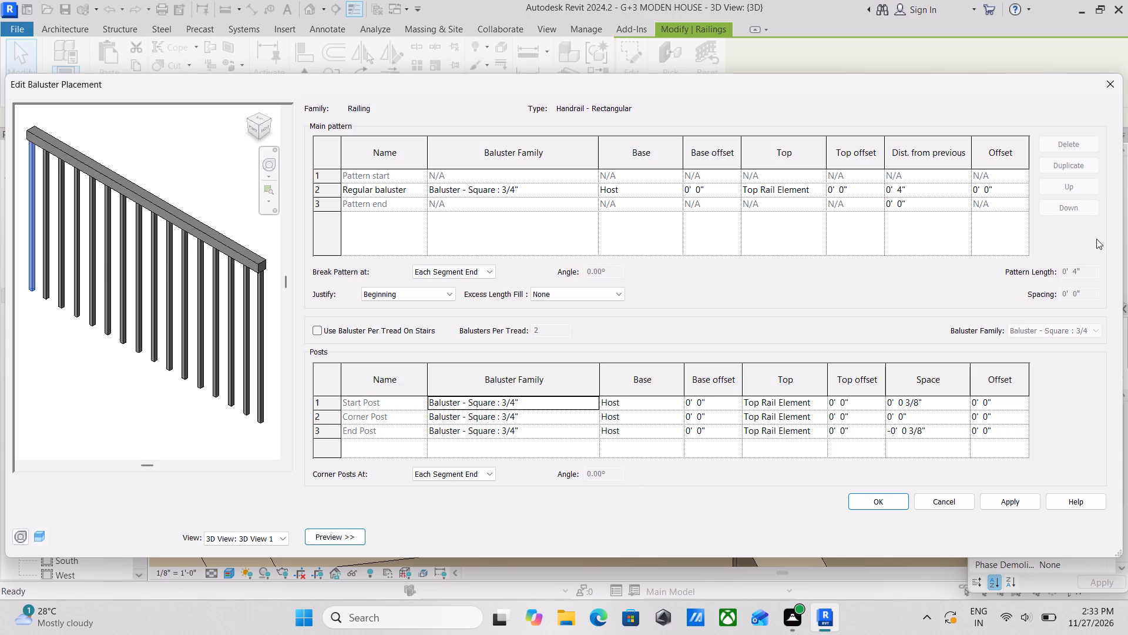
{"action": "left_click", "coordinate": [615, 294]}
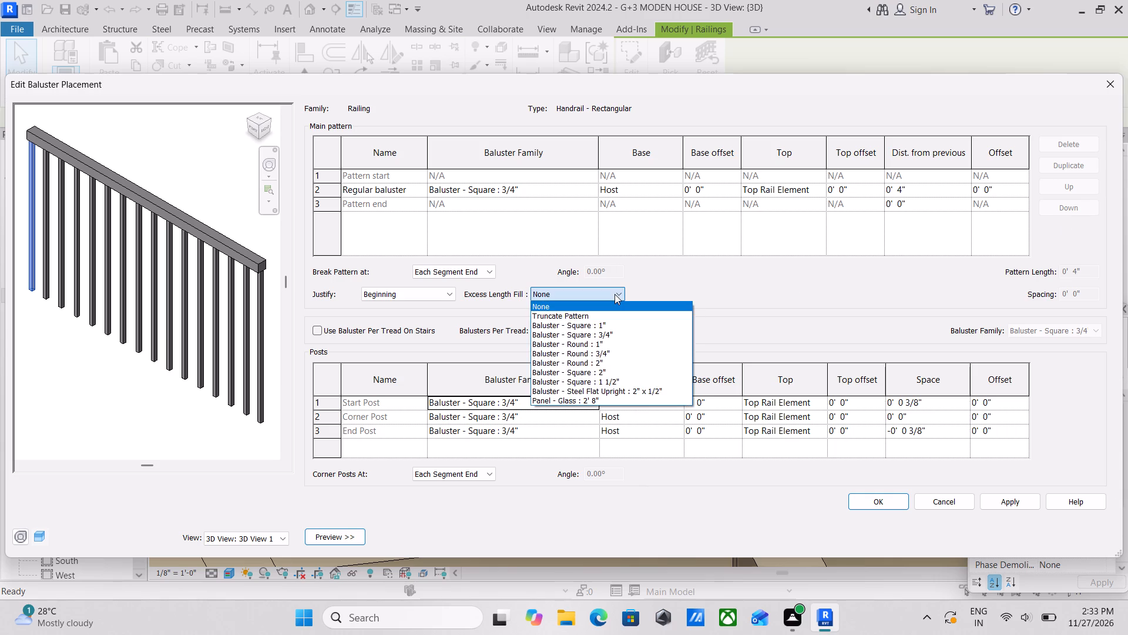
{"action": "left_click", "coordinate": [615, 294]}
{"action": "scroll", "coordinate": [797, 255], "scroll_direction": "down", "scroll_amount": 2}
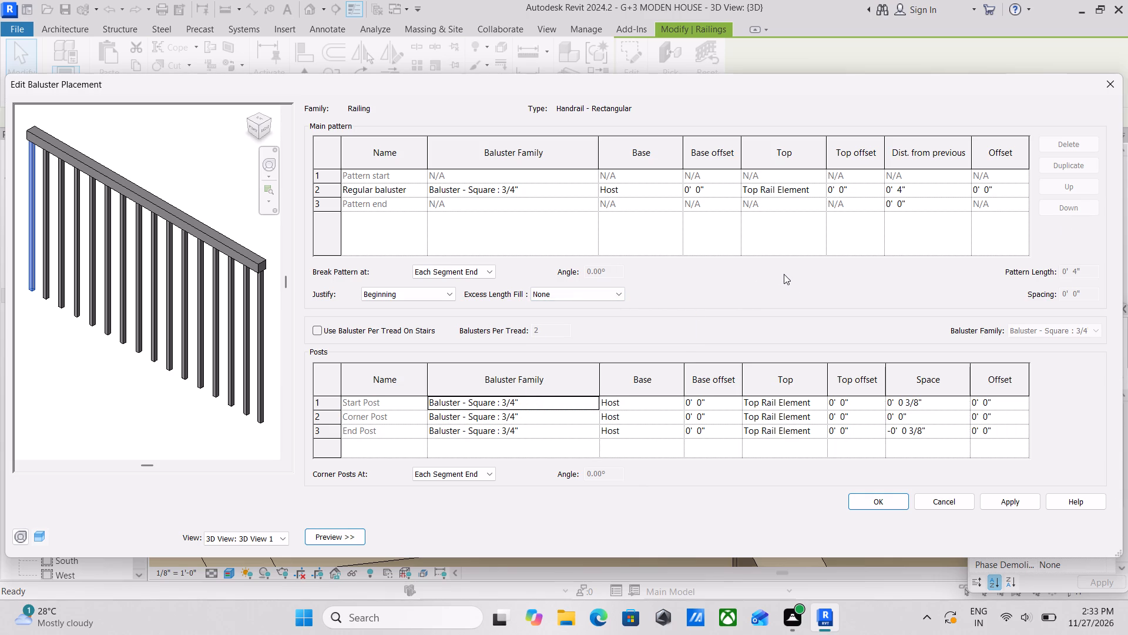
{"action": "scroll", "coordinate": [733, 342], "scroll_direction": "down", "scroll_amount": 4}
{"action": "scroll", "coordinate": [482, 460], "scroll_direction": "down", "scroll_amount": 2}
Hide the railing preview and look through the baluster families available for the regular baluster.
{"action": "left_click", "coordinate": [348, 533]}
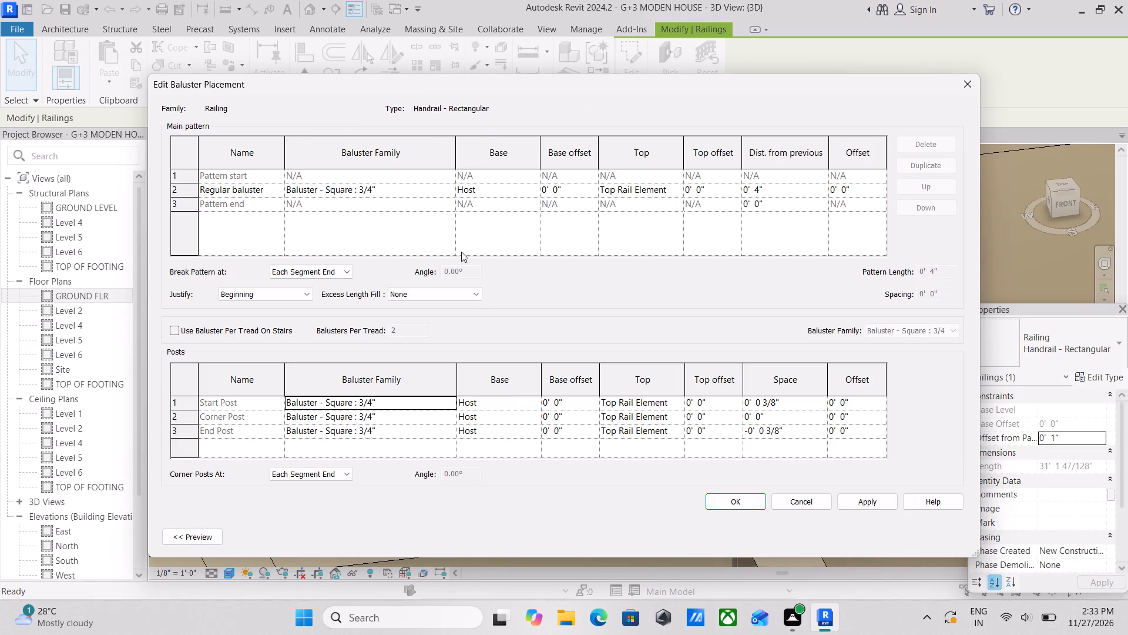
{"action": "left_click", "coordinate": [425, 186]}
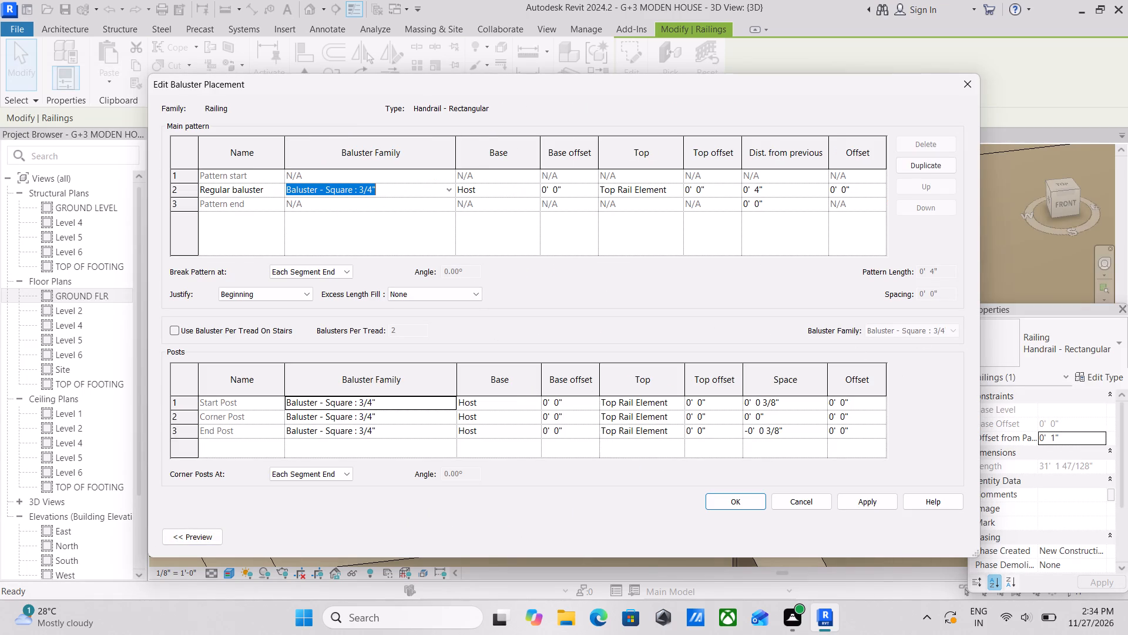
{"action": "left_click", "coordinate": [444, 190]}
{"action": "left_click", "coordinate": [444, 190]}
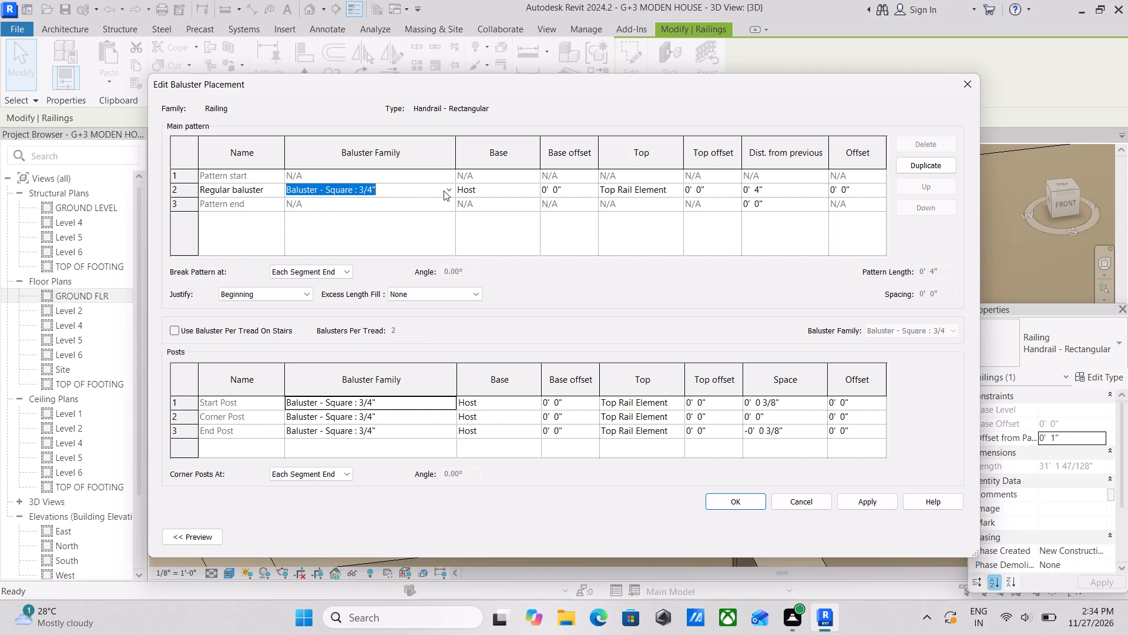
{"action": "left_click", "coordinate": [444, 190]}
{"action": "left_click", "coordinate": [444, 190]}
{"action": "right_click", "coordinate": [443, 190]}
{"action": "right_click", "coordinate": [415, 187]}
{"action": "left_click", "coordinate": [450, 189]}
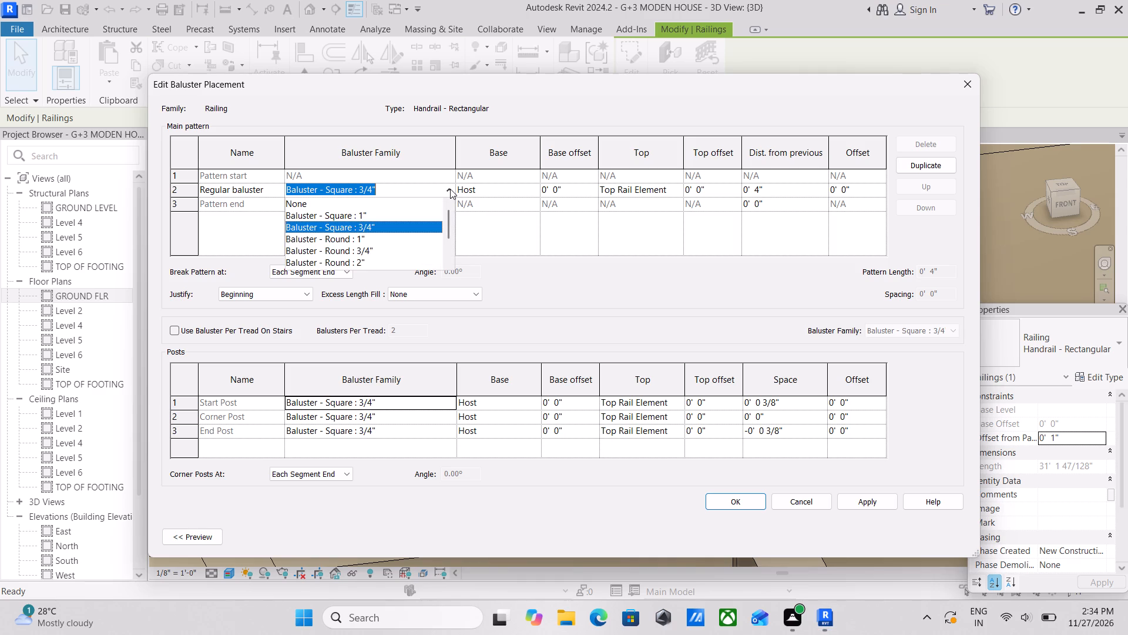
{"action": "left_click", "coordinate": [450, 189]}
{"action": "right_click", "coordinate": [364, 190]}
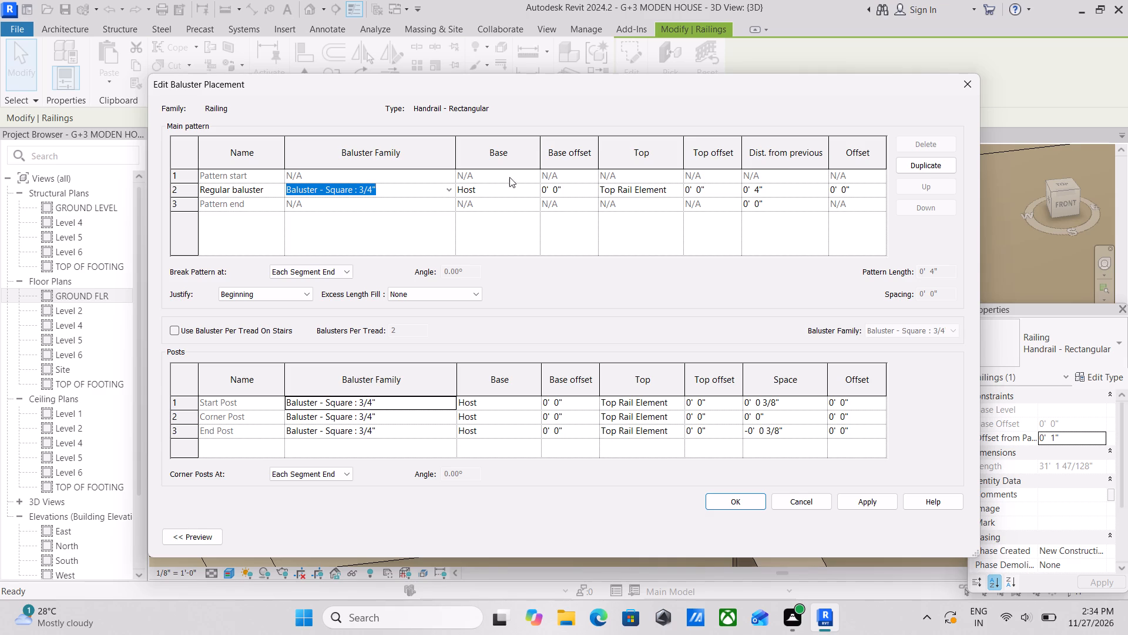
{"action": "key", "text": "Escape"}
Set the regular baluster to Baluster - Round : 1", with the pattern break at Angles Greater Than, and apply it.
{"action": "scroll", "coordinate": [569, 245], "scroll_direction": "down", "scroll_amount": 2}
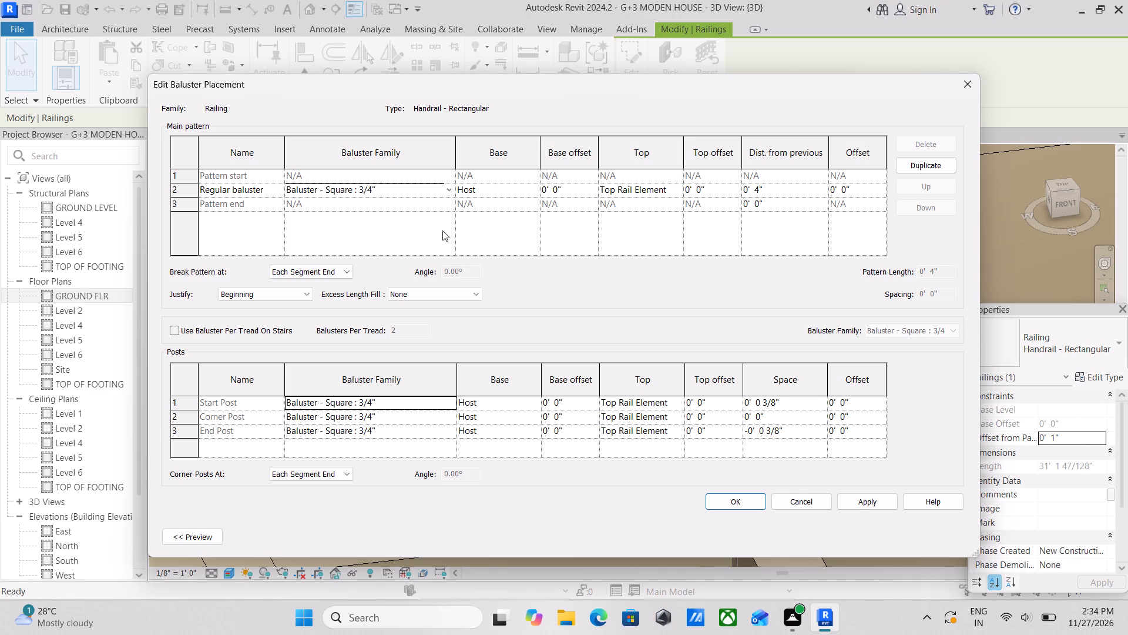
{"action": "left_click", "coordinate": [444, 186]}
{"action": "left_click", "coordinate": [444, 186]}
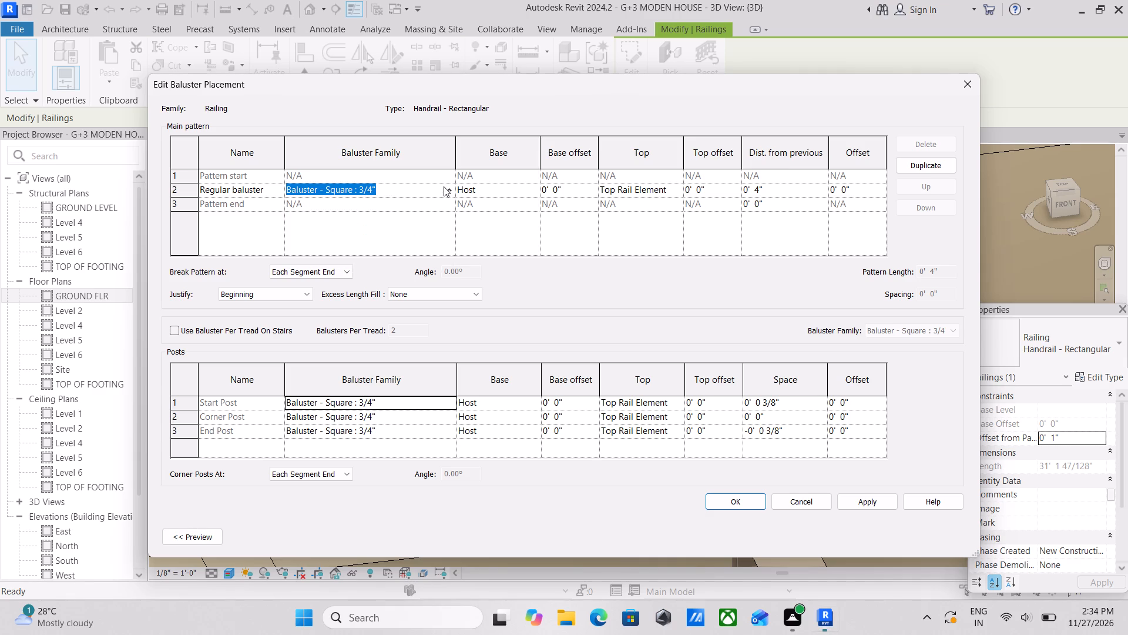
{"action": "left_click", "coordinate": [444, 186]}
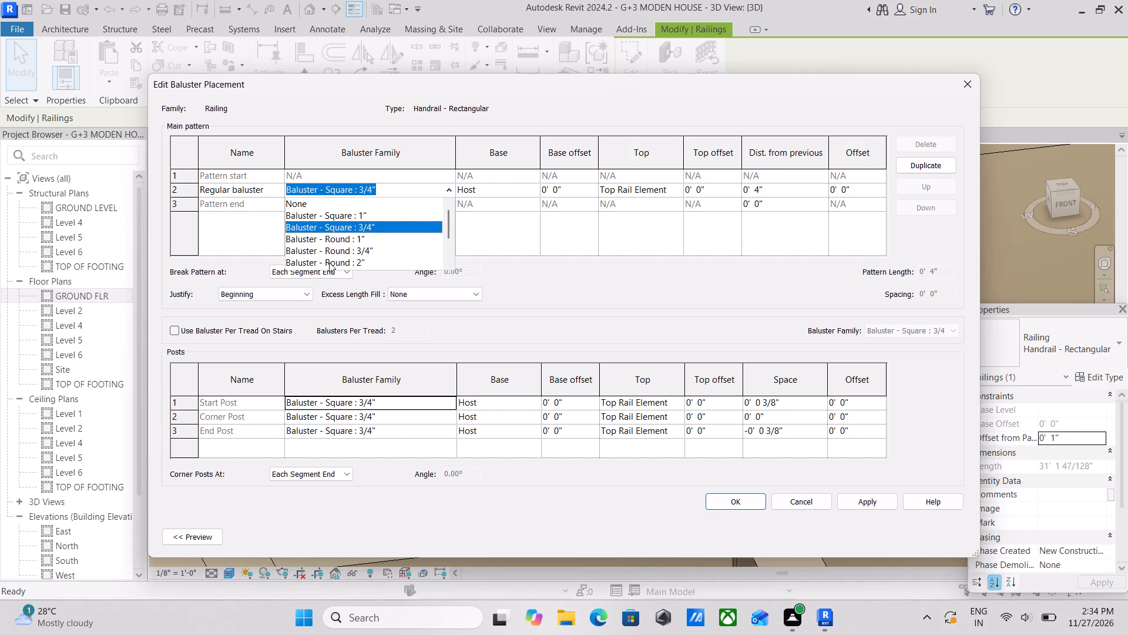
{"action": "scroll", "coordinate": [302, 274], "scroll_direction": "down", "scroll_amount": 1}
{"action": "left_click", "coordinate": [435, 186]}
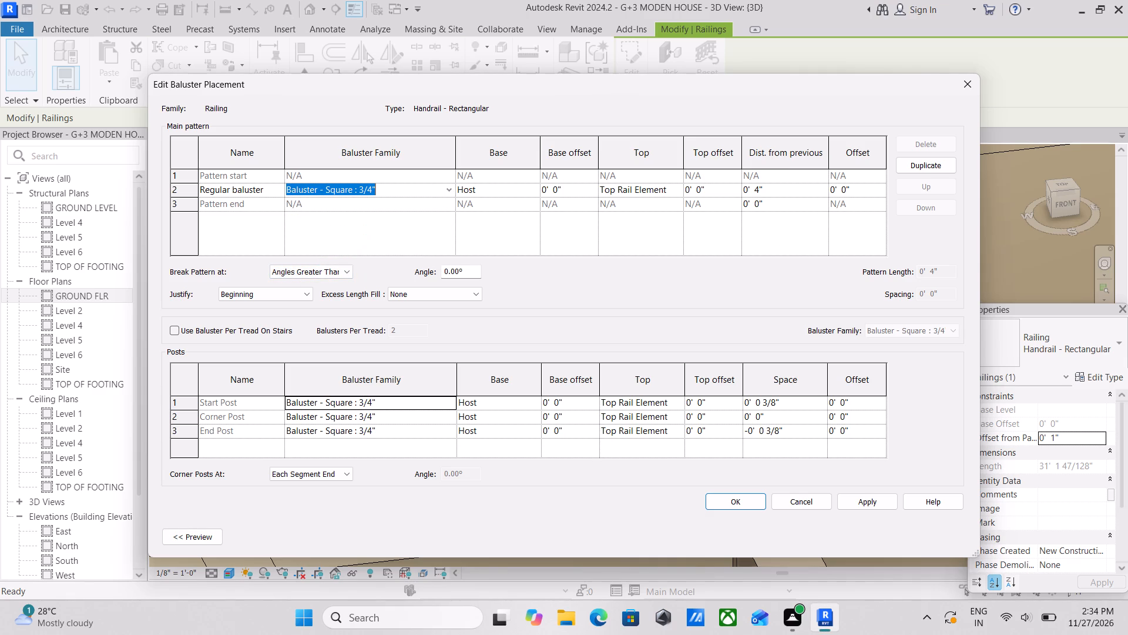
{"action": "key", "text": "Escape"}
{"action": "scroll", "coordinate": [781, 390], "scroll_direction": "down", "scroll_amount": 3}
{"action": "scroll", "coordinate": [478, 399], "scroll_direction": "down", "scroll_amount": 2}
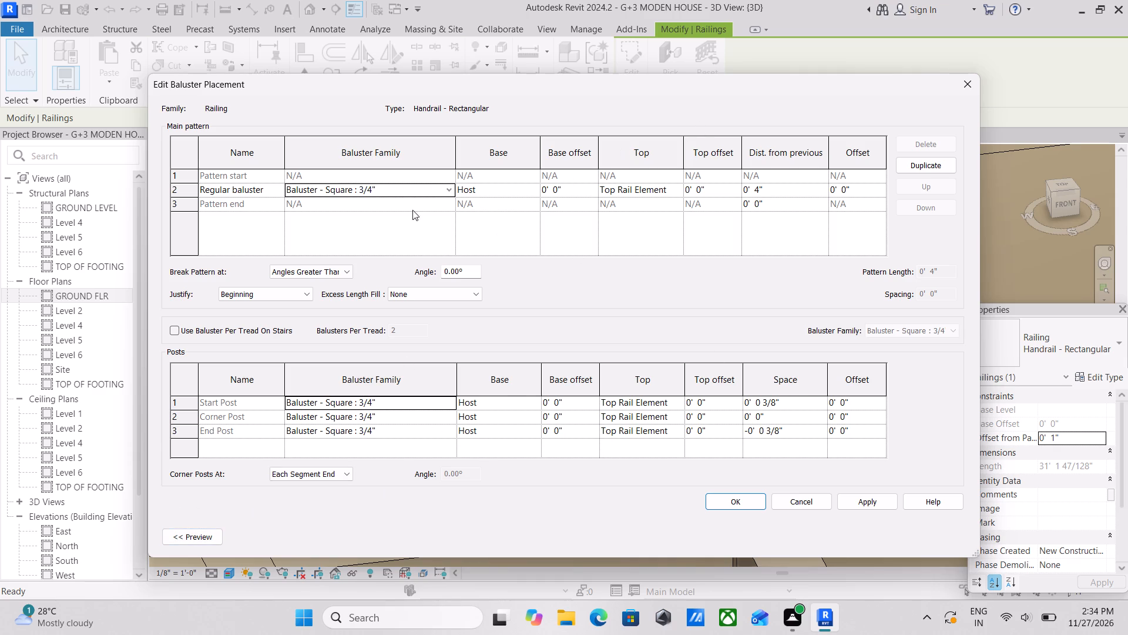
{"action": "scroll", "coordinate": [910, 256], "scroll_direction": "down", "scroll_amount": 1}
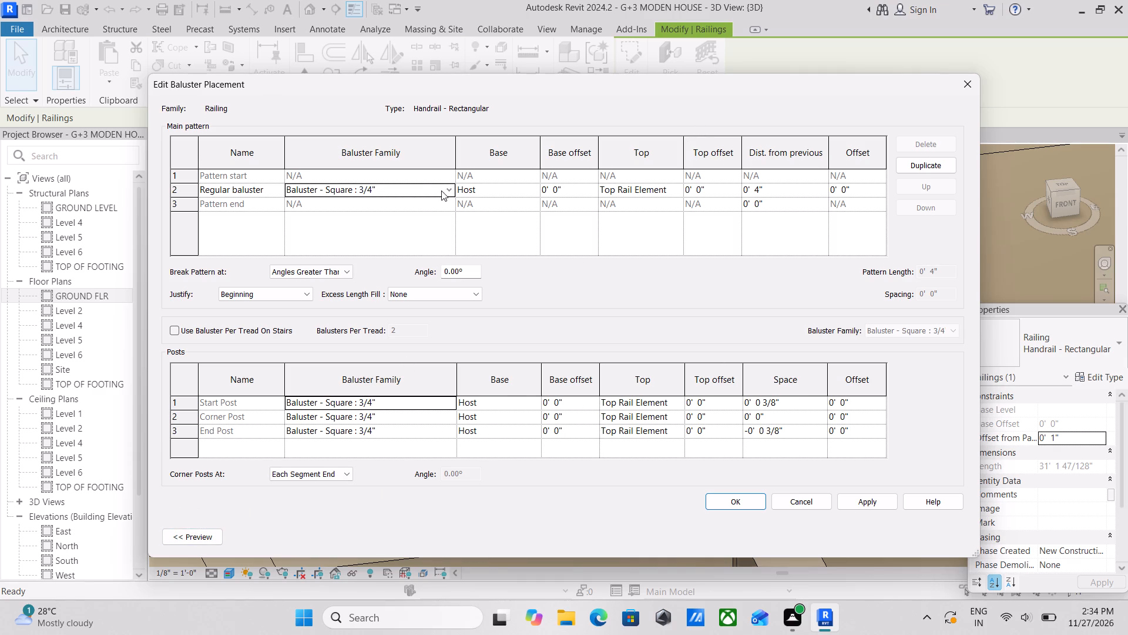
{"action": "left_click", "coordinate": [441, 190]}
{"action": "left_click", "coordinate": [444, 190]}
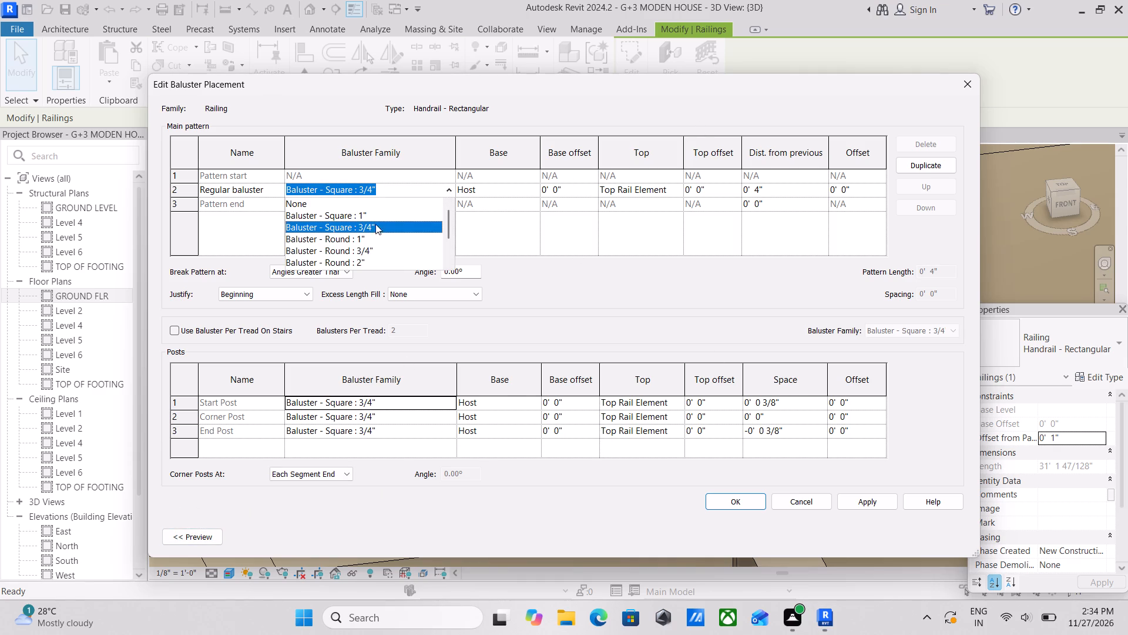
{"action": "scroll", "coordinate": [340, 240], "scroll_direction": "down", "scroll_amount": 1}
{"action": "left_click", "coordinate": [365, 208]}
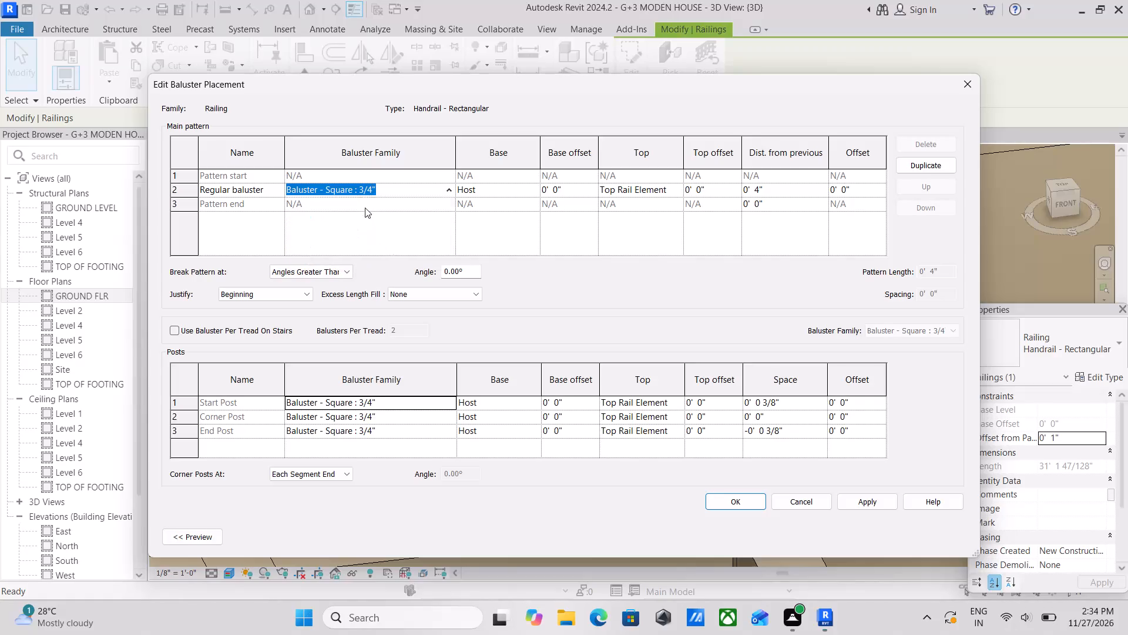
{"action": "left_click", "coordinate": [879, 502]}
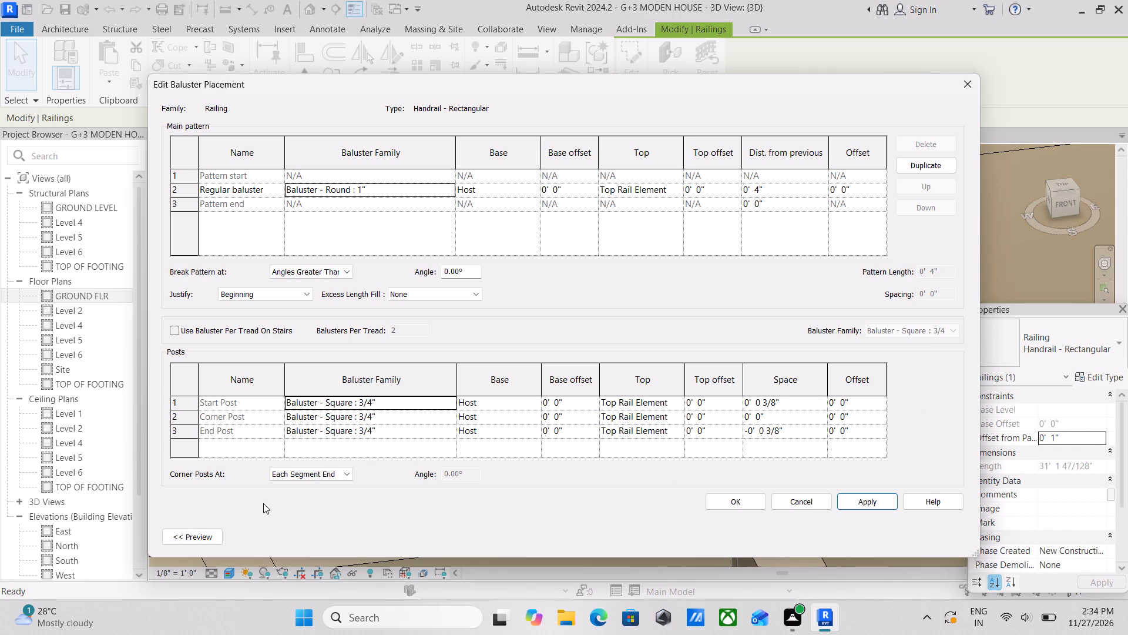
Inspect the balusters, top rail and end posts up close in the railing type's 3D preview.
{"action": "left_click", "coordinate": [187, 543]}
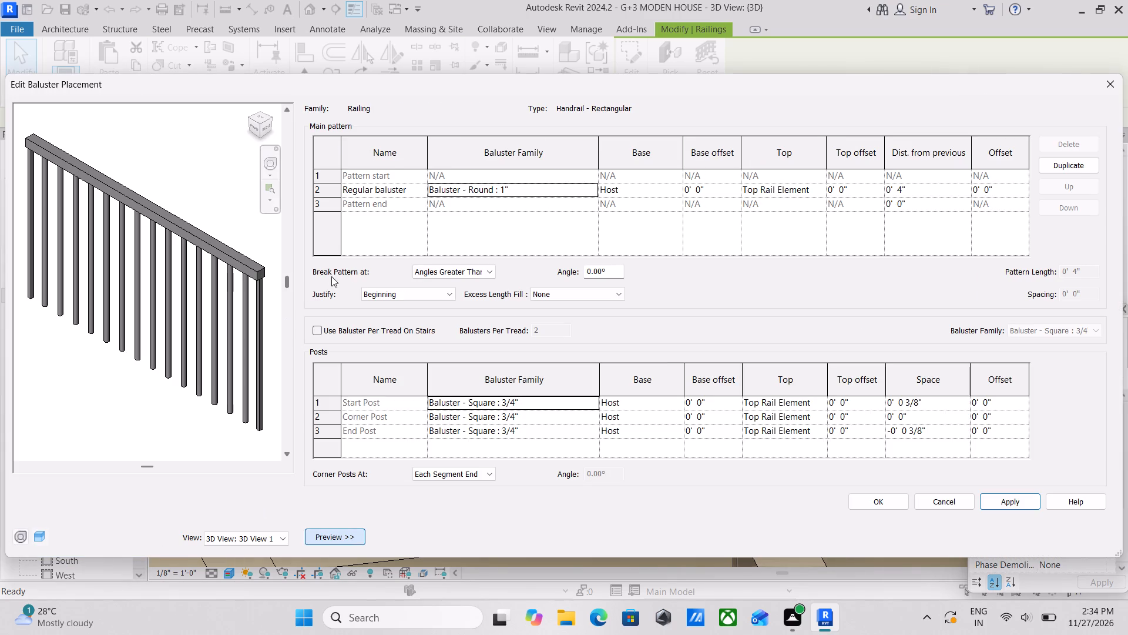
{"action": "scroll", "coordinate": [286, 325], "scroll_direction": "up", "scroll_amount": 10}
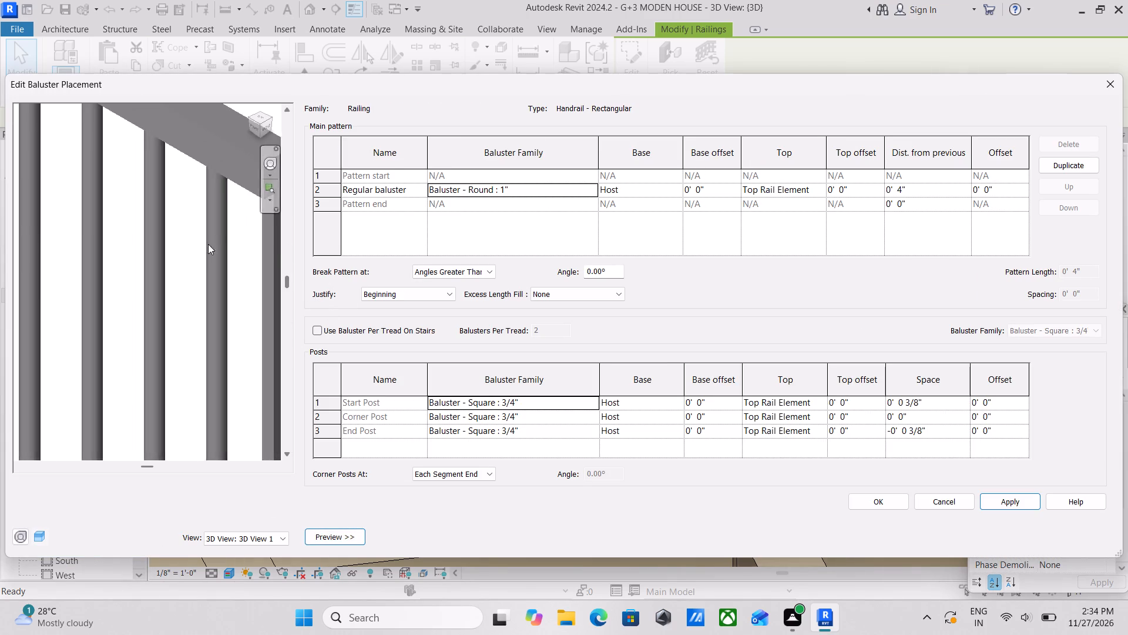
{"action": "middle_click_drag", "start_coordinate": [199, 244], "coordinate": [76, 302]}
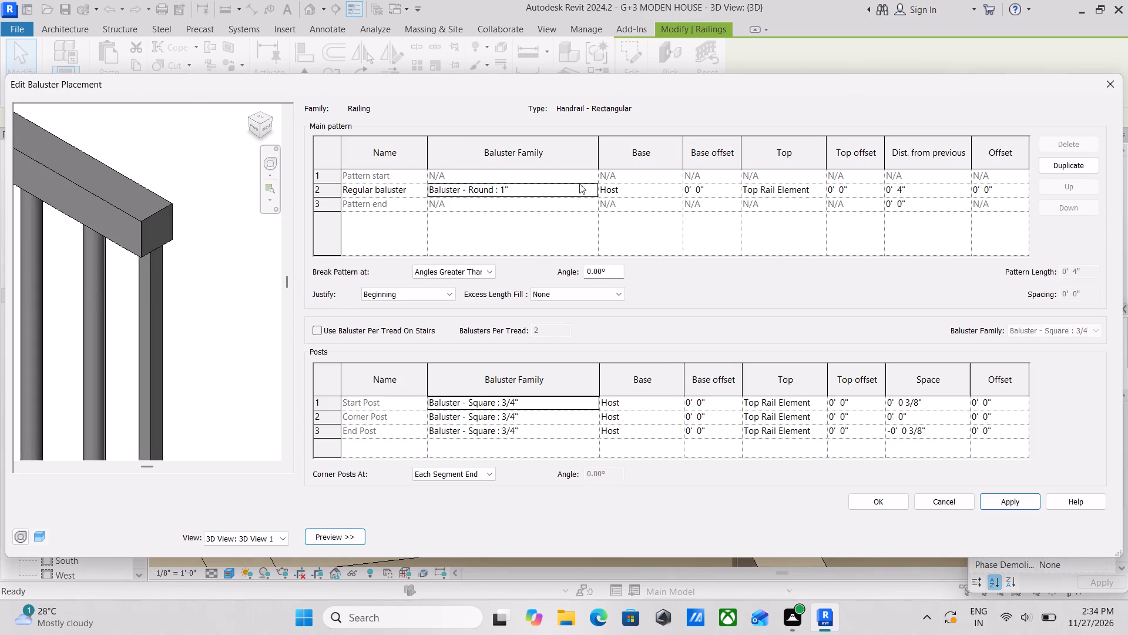
{"action": "scroll", "coordinate": [542, 193], "scroll_direction": "down", "scroll_amount": 2}
{"action": "scroll", "coordinate": [109, 241], "scroll_direction": "down", "scroll_amount": 6}
{"action": "middle_click_drag", "start_coordinate": [72, 242], "coordinate": [458, 253]}
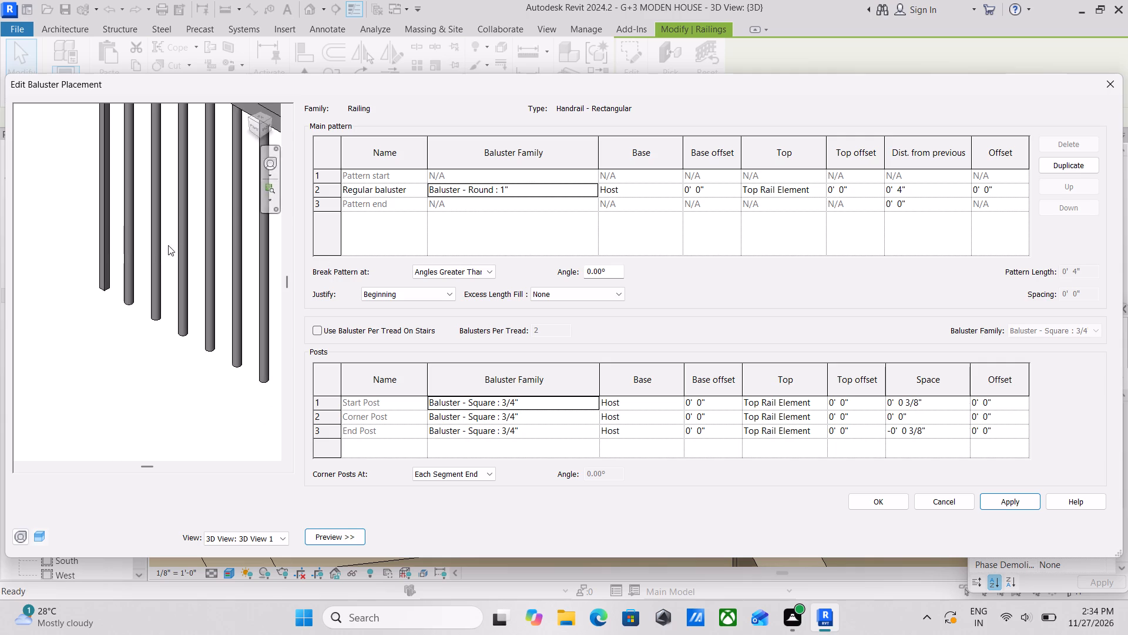
{"action": "middle_click_drag", "start_coordinate": [105, 246], "coordinate": [148, 393]}
{"action": "scroll", "coordinate": [154, 304], "scroll_direction": "up", "scroll_amount": 3}
{"action": "scroll", "coordinate": [187, 266], "scroll_direction": "up", "scroll_amount": 1}
{"action": "middle_click_drag", "start_coordinate": [182, 266], "coordinate": [83, 292]}
{"action": "scroll", "coordinate": [83, 292], "scroll_direction": "up", "scroll_amount": 2}
{"action": "scroll", "coordinate": [108, 273], "scroll_direction": "down", "scroll_amount": 2}
{"action": "middle_click_drag", "start_coordinate": [101, 273], "coordinate": [85, 279]}
{"action": "scroll", "coordinate": [127, 272], "scroll_direction": "down", "scroll_amount": 2}
{"action": "middle_click_drag", "start_coordinate": [127, 272], "coordinate": [98, 218]}
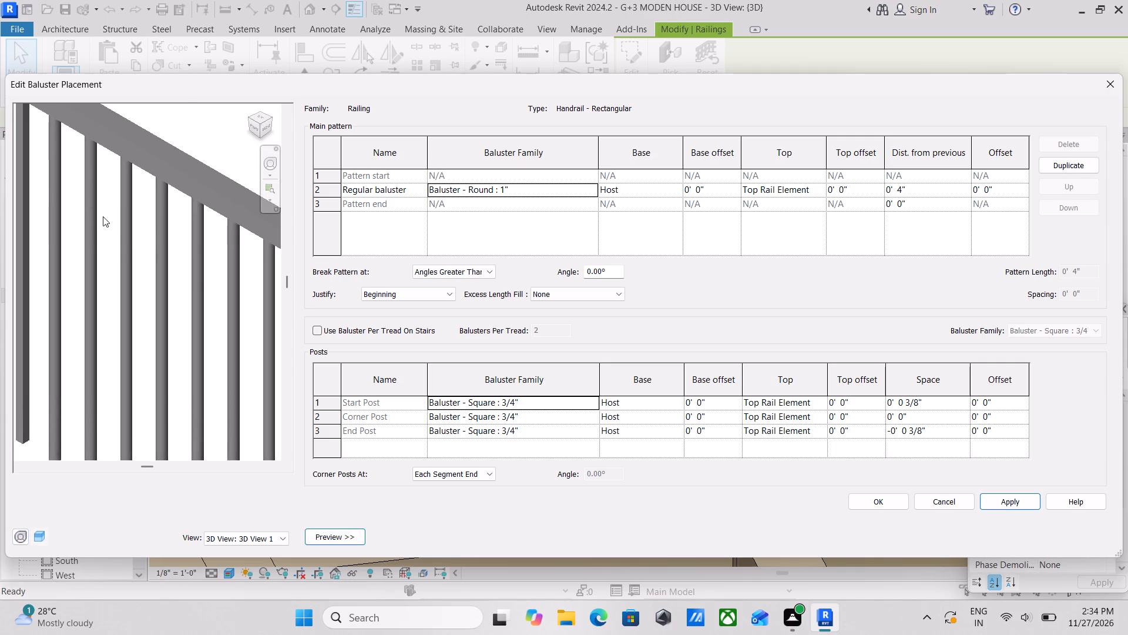
{"action": "scroll", "coordinate": [158, 252], "scroll_direction": "down", "scroll_amount": 2}
{"action": "middle_click_drag", "start_coordinate": [152, 252], "coordinate": [105, 202]}
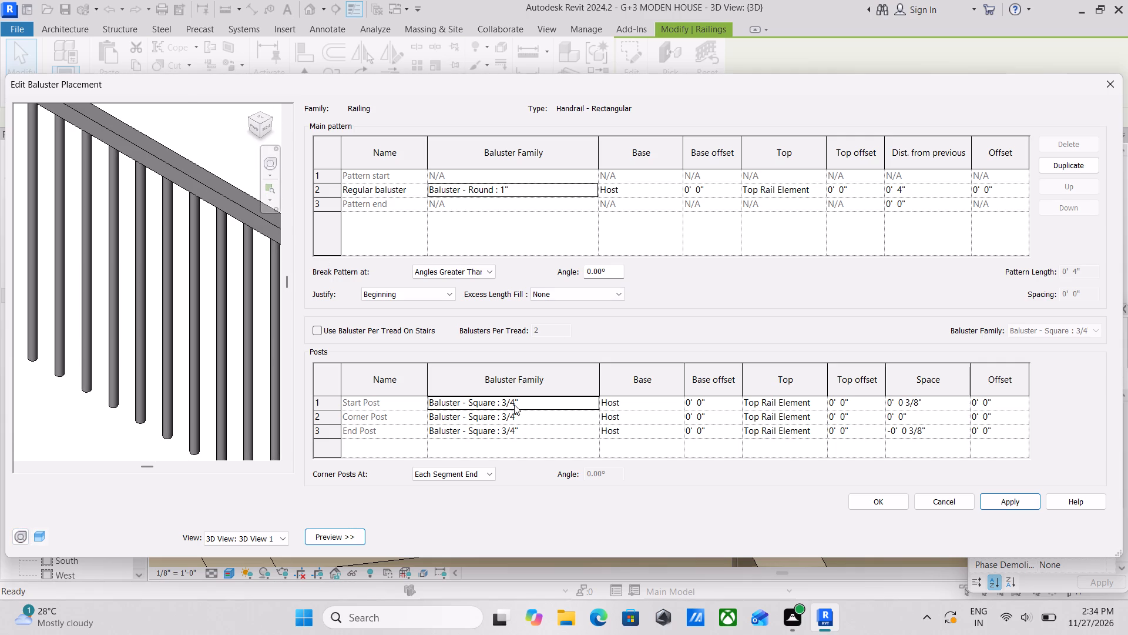
Set the start post's baluster family to Baluster - Square : 1 1/2".
{"action": "scroll", "coordinate": [507, 417], "scroll_direction": "down", "scroll_amount": 1}
{"action": "left_click", "coordinate": [597, 403]}
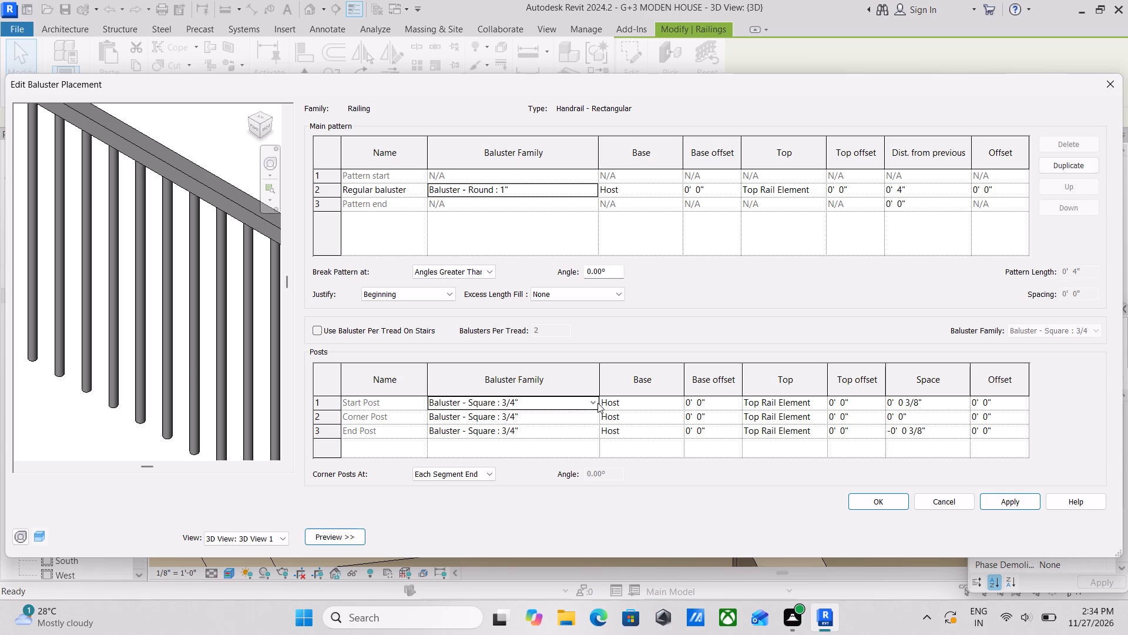
{"action": "scroll", "coordinate": [511, 437], "scroll_direction": "down", "scroll_amount": 6}
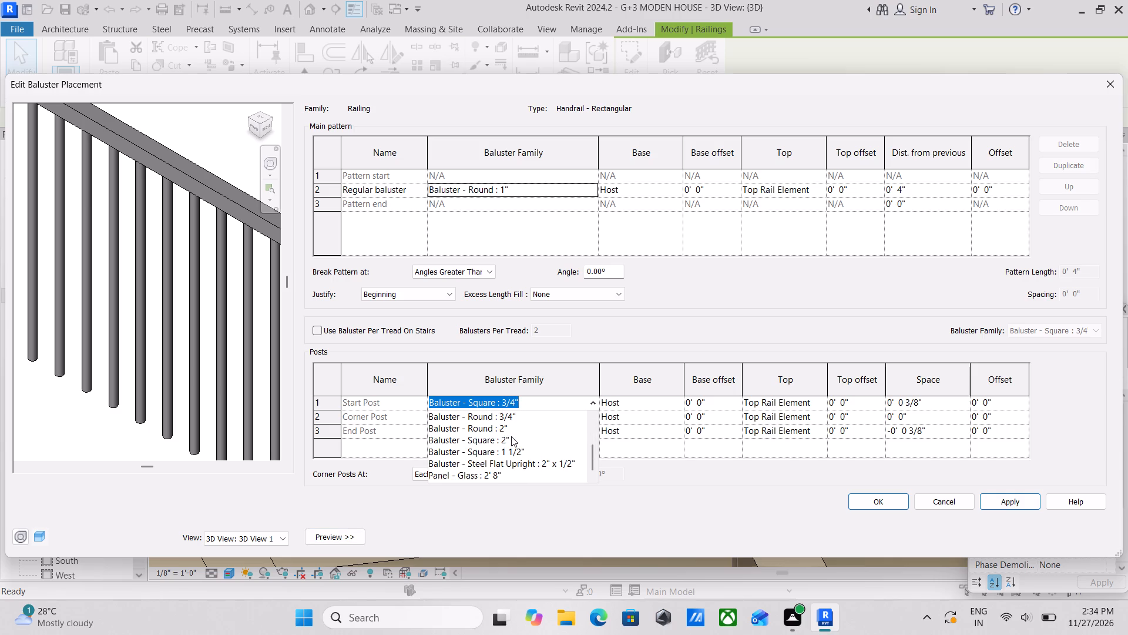
{"action": "scroll", "coordinate": [507, 449], "scroll_direction": "down", "scroll_amount": 4}
{"action": "scroll", "coordinate": [504, 462], "scroll_direction": "up", "scroll_amount": 4}
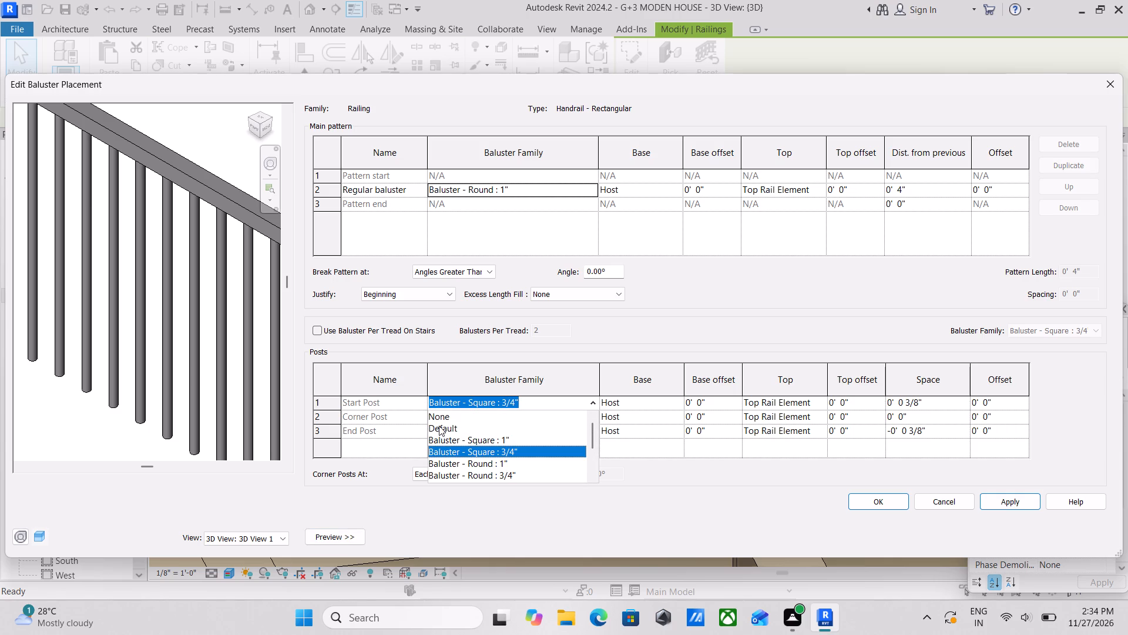
{"action": "scroll", "coordinate": [466, 425], "scroll_direction": "down", "scroll_amount": 2}
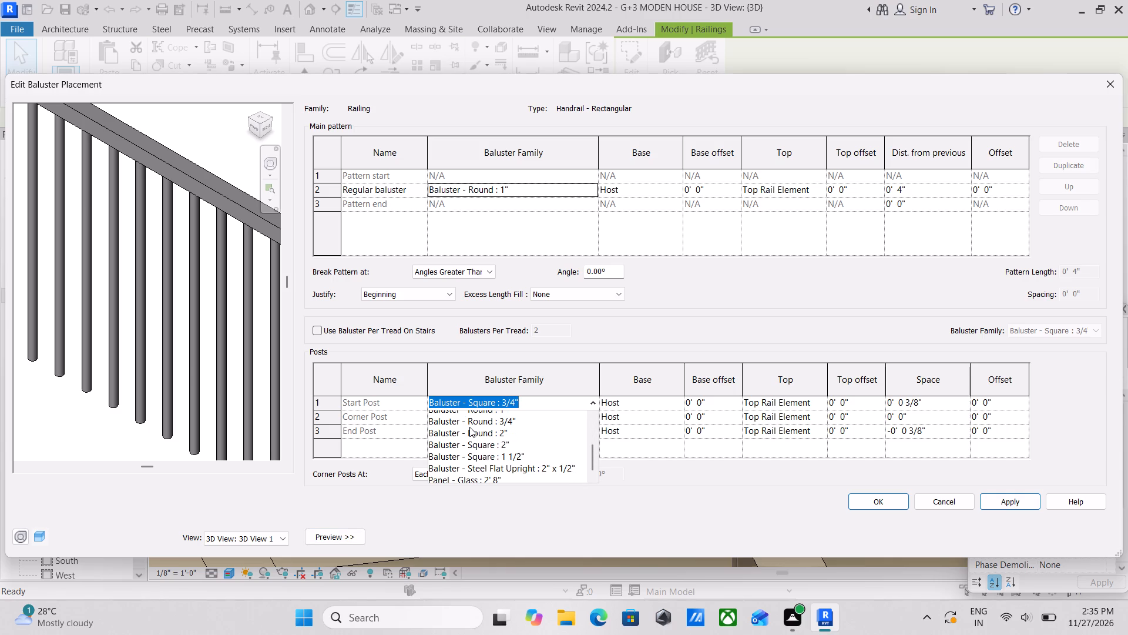
{"action": "scroll", "coordinate": [469, 427], "scroll_direction": "down", "scroll_amount": 1}
{"action": "left_click", "coordinate": [497, 450]}
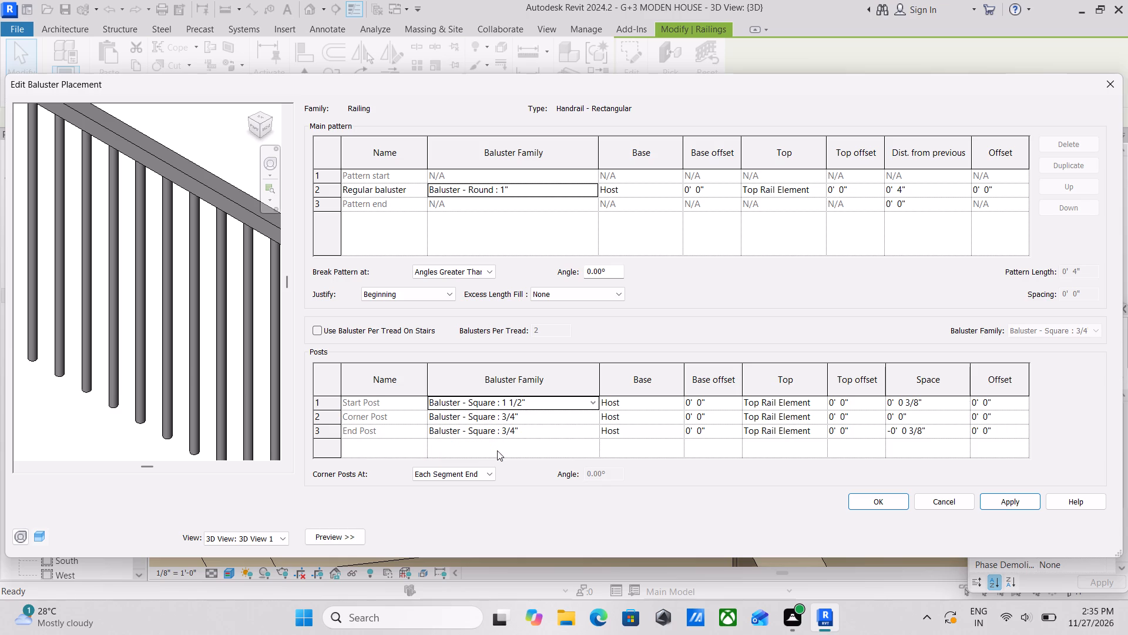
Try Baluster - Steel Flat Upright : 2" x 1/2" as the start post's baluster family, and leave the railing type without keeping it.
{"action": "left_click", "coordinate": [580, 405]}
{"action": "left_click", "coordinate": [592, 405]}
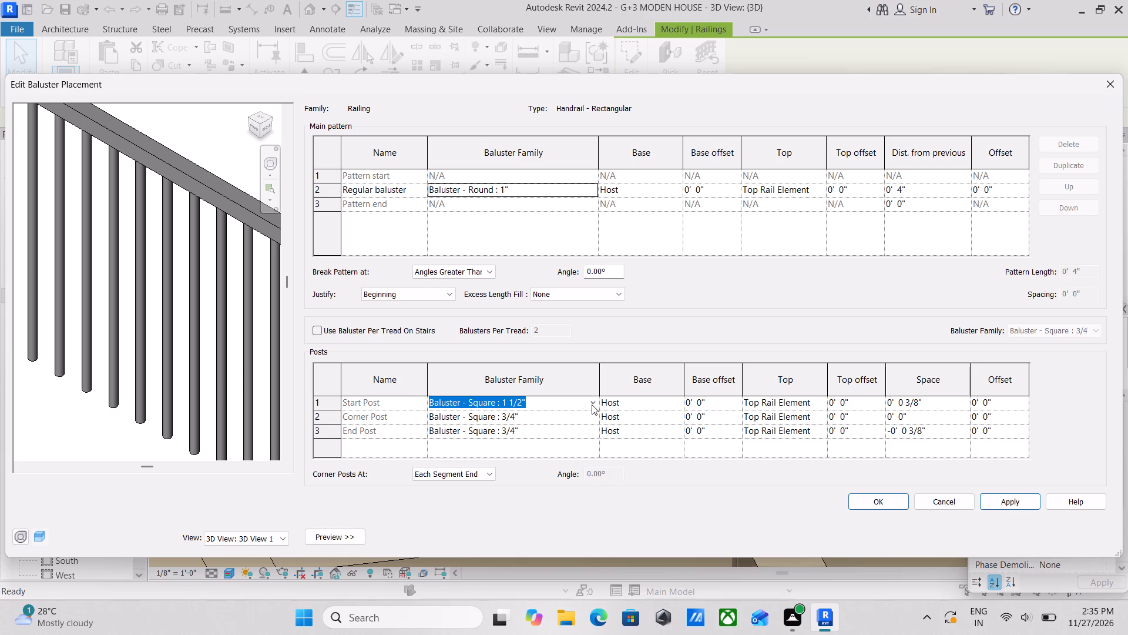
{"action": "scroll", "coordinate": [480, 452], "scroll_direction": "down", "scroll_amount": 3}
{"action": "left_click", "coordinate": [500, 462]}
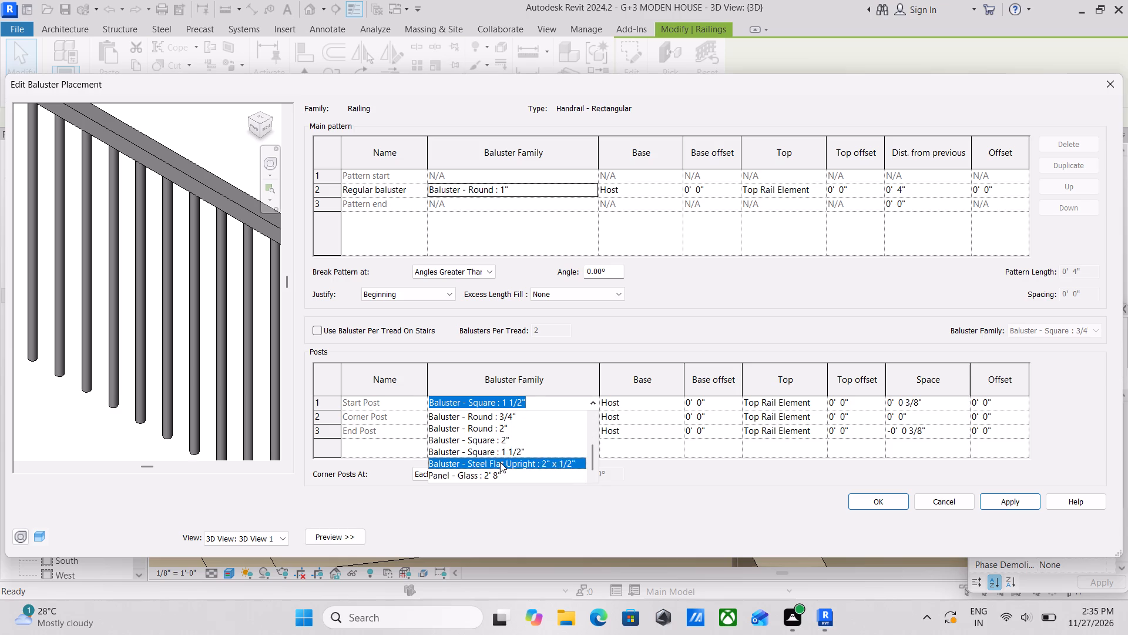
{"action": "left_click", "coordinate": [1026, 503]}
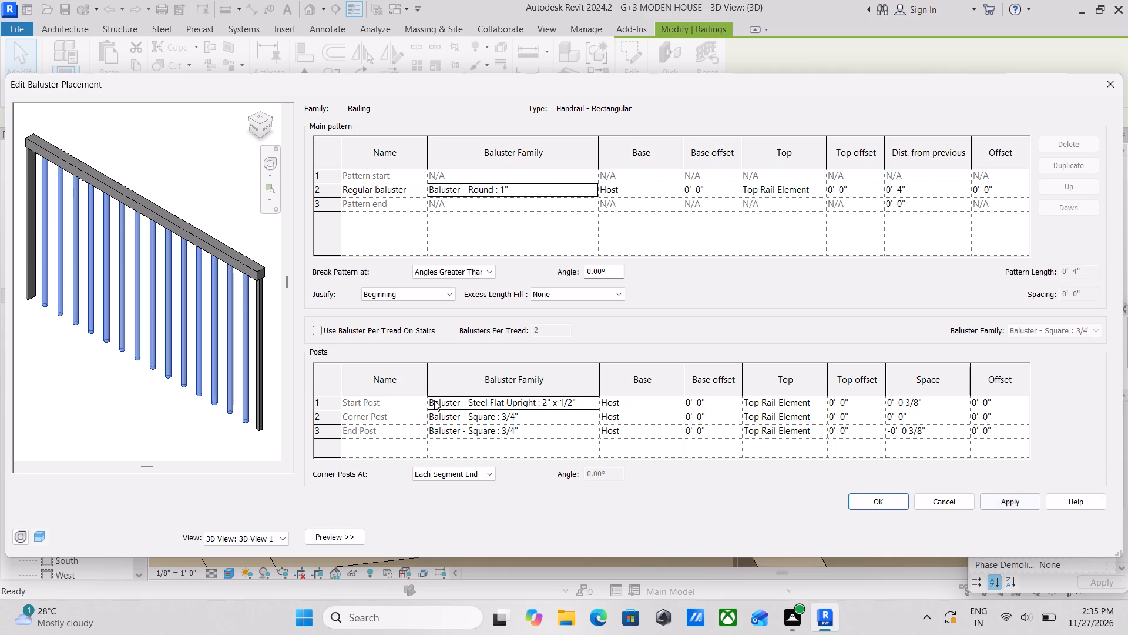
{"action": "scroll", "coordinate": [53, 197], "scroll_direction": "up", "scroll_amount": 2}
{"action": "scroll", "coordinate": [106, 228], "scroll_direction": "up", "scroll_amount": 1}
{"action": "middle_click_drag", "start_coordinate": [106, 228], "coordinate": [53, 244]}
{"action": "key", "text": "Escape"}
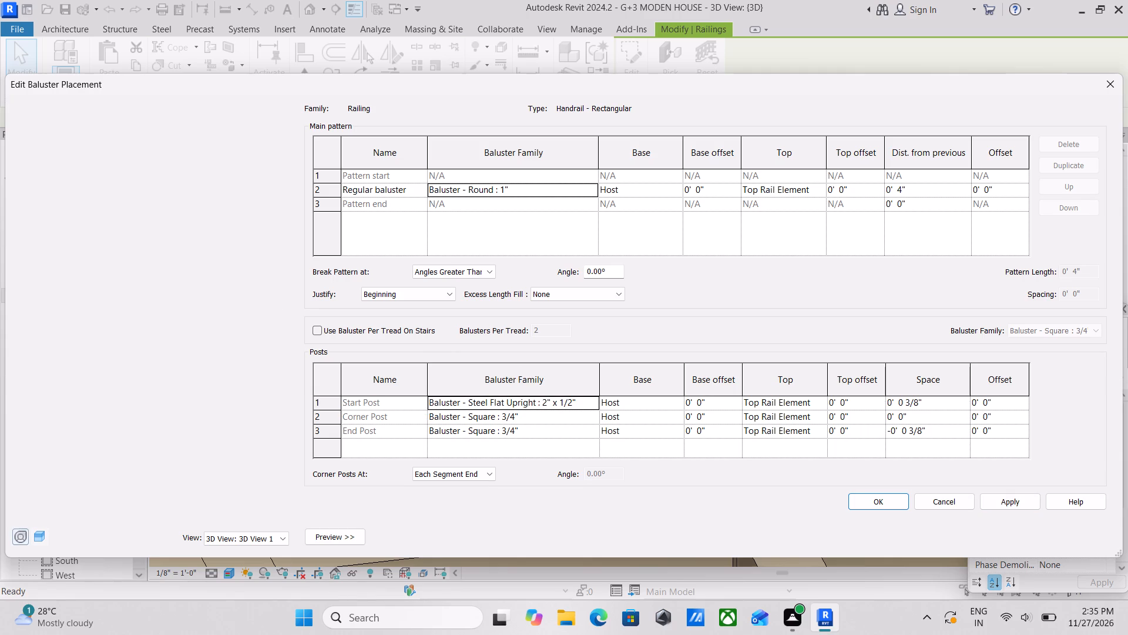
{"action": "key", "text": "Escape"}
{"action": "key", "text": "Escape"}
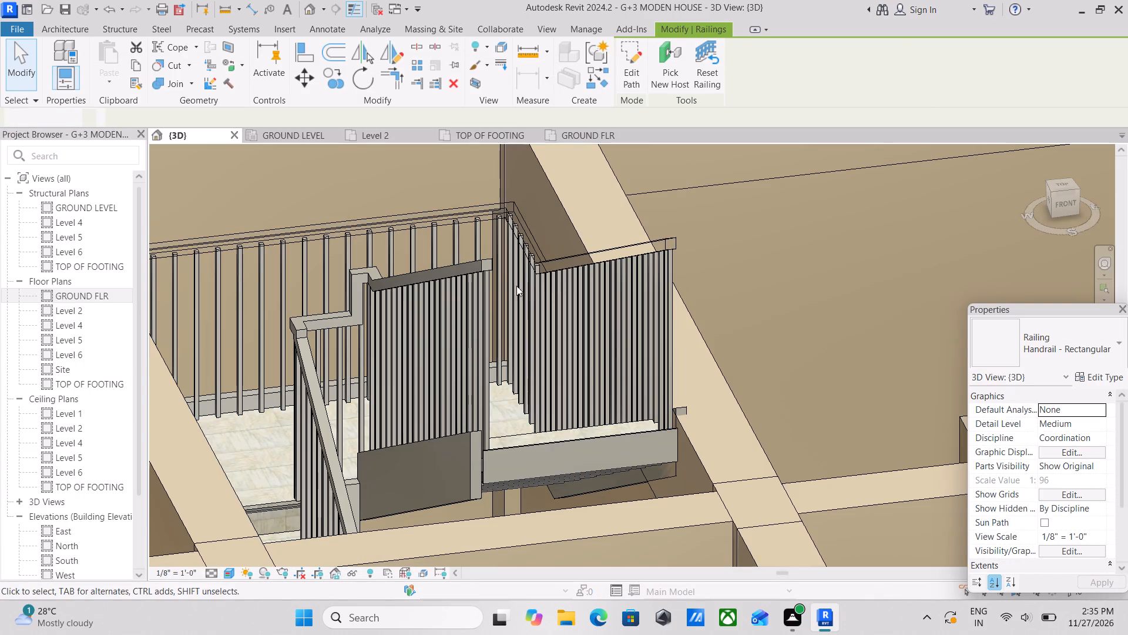
Inspect the balusters and top rails of both stair railings up close in the 3D view.
{"action": "middle_click_drag", "start_coordinate": [471, 311], "coordinate": [572, 181]}
{"action": "scroll", "coordinate": [596, 253], "scroll_direction": "down", "scroll_amount": 2}
{"action": "middle_click_drag", "start_coordinate": [595, 258], "coordinate": [610, 353]}
{"action": "key", "text": "Escape"}
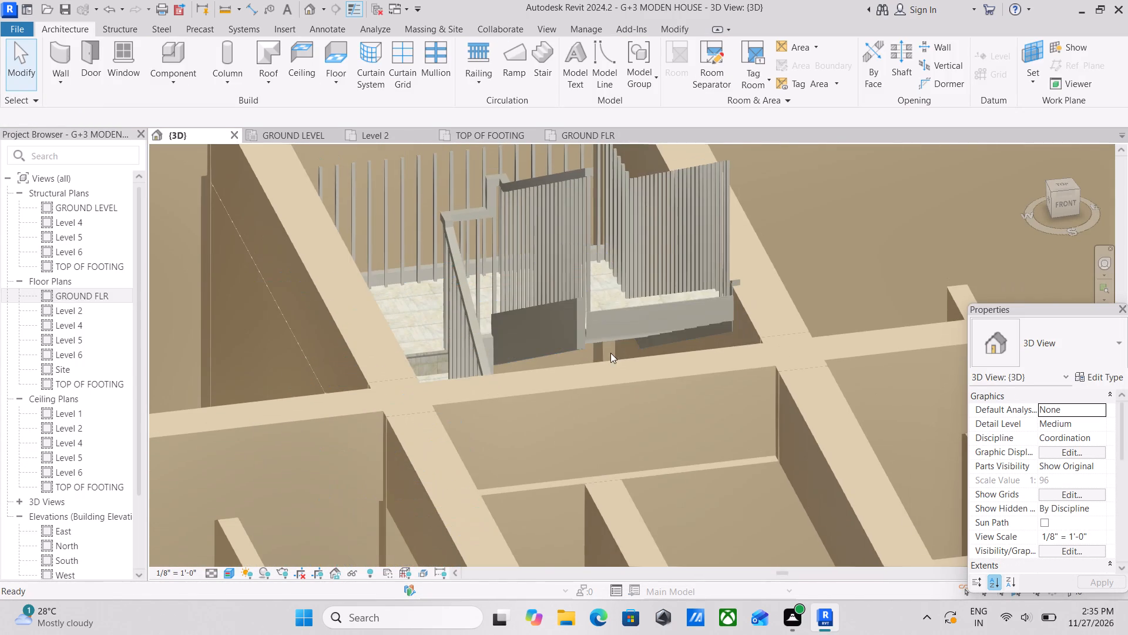
{"action": "middle_click_drag", "start_coordinate": [610, 353], "coordinate": [611, 355]}
{"action": "middle_click_drag", "start_coordinate": [474, 191], "coordinate": [496, 356]}
{"action": "key", "text": "Escape"}
{"action": "scroll", "coordinate": [512, 263], "scroll_direction": "up", "scroll_amount": 3}
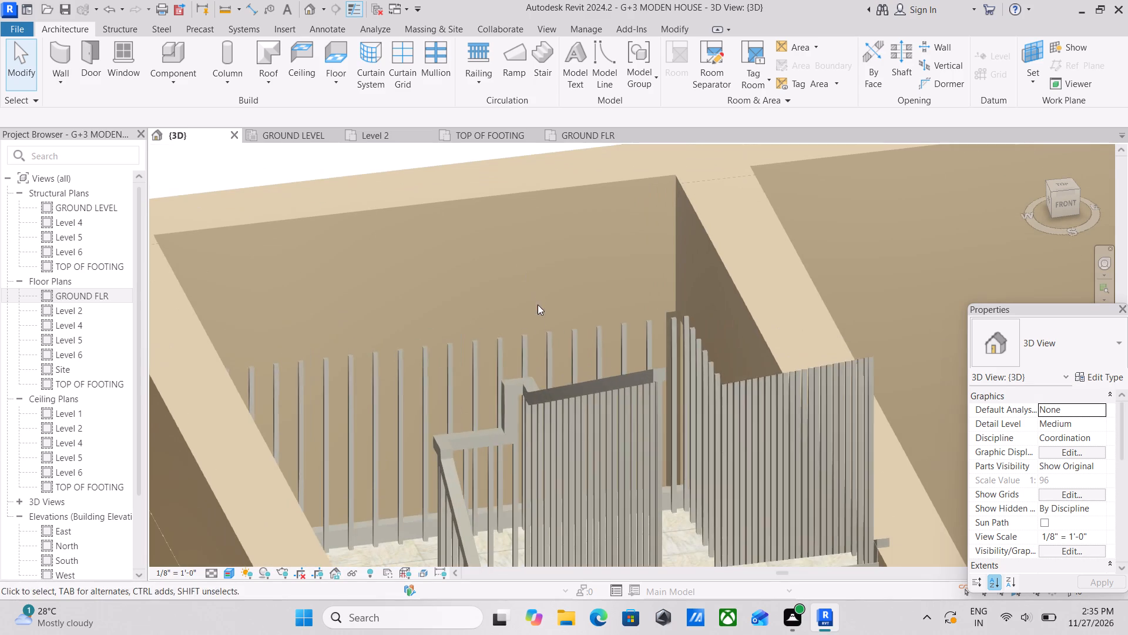
{"action": "left_click", "coordinate": [535, 336]}
{"action": "middle_click_drag", "start_coordinate": [536, 332], "coordinate": [545, 205]}
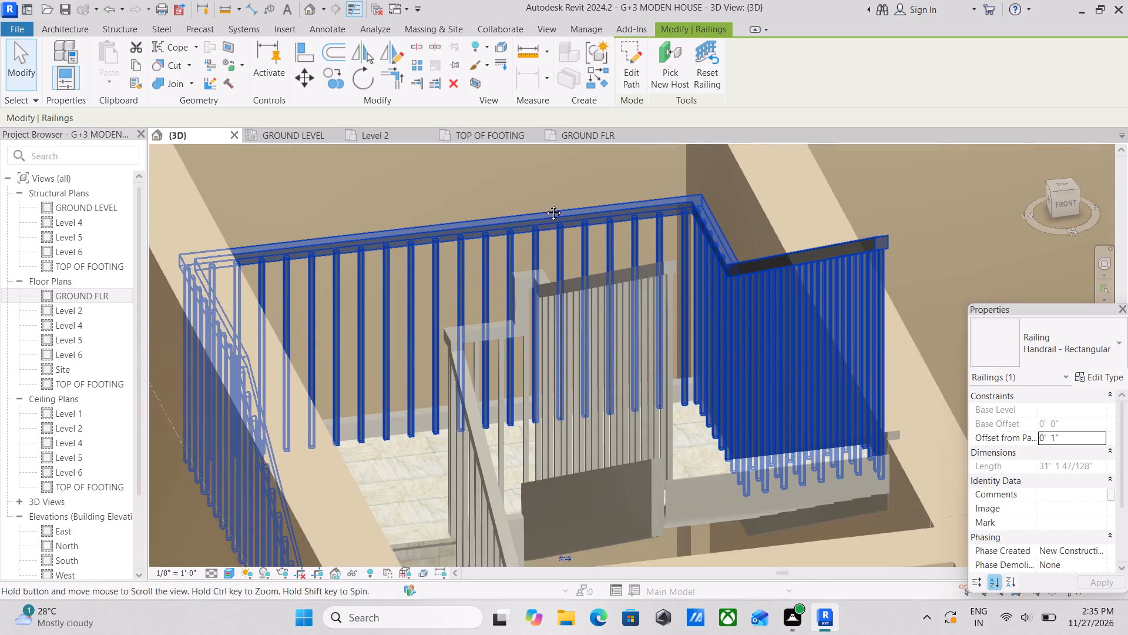
{"action": "key", "text": "Escape"}
{"action": "scroll", "coordinate": [680, 345], "scroll_direction": "up", "scroll_amount": 7}
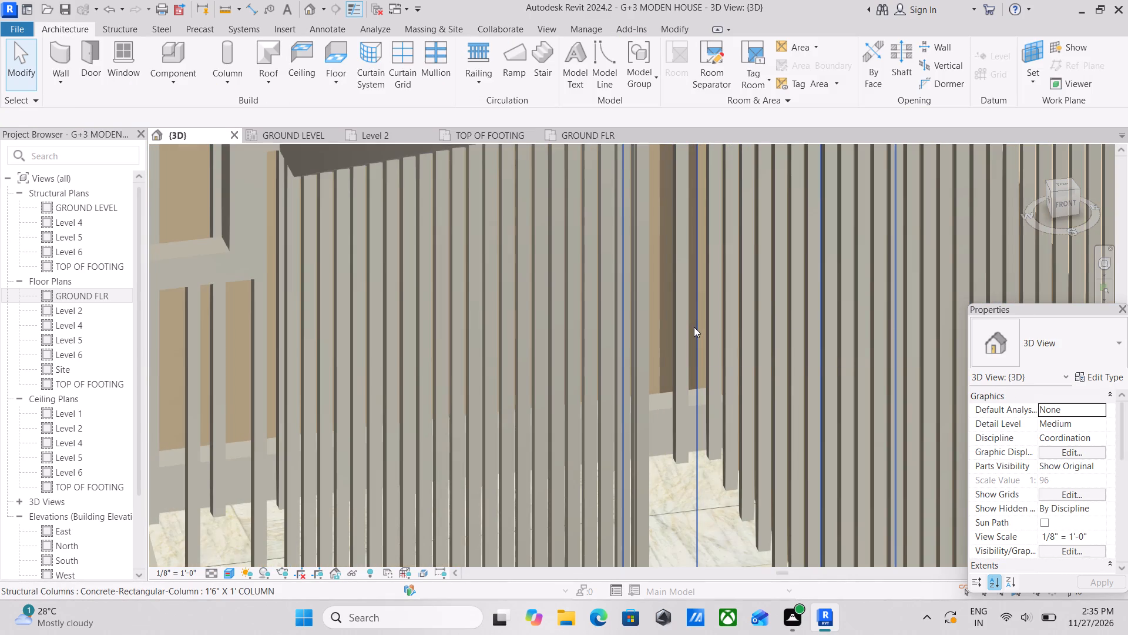
{"action": "scroll", "coordinate": [694, 327], "scroll_direction": "down", "scroll_amount": 4}
{"action": "scroll", "coordinate": [843, 260], "scroll_direction": "down", "scroll_amount": 1}
{"action": "middle_click_drag", "start_coordinate": [843, 260], "coordinate": [587, 260]}
{"action": "key", "text": "Escape"}
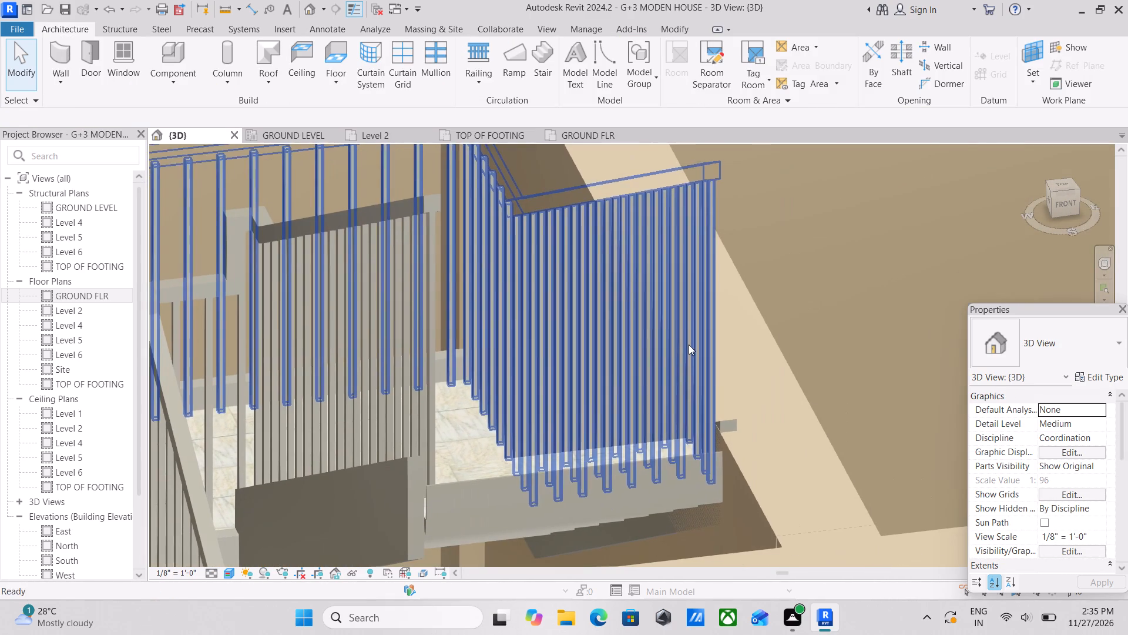
{"action": "scroll", "coordinate": [717, 280], "scroll_direction": "up", "scroll_amount": 4}
{"action": "scroll", "coordinate": [701, 426], "scroll_direction": "up", "scroll_amount": 3}
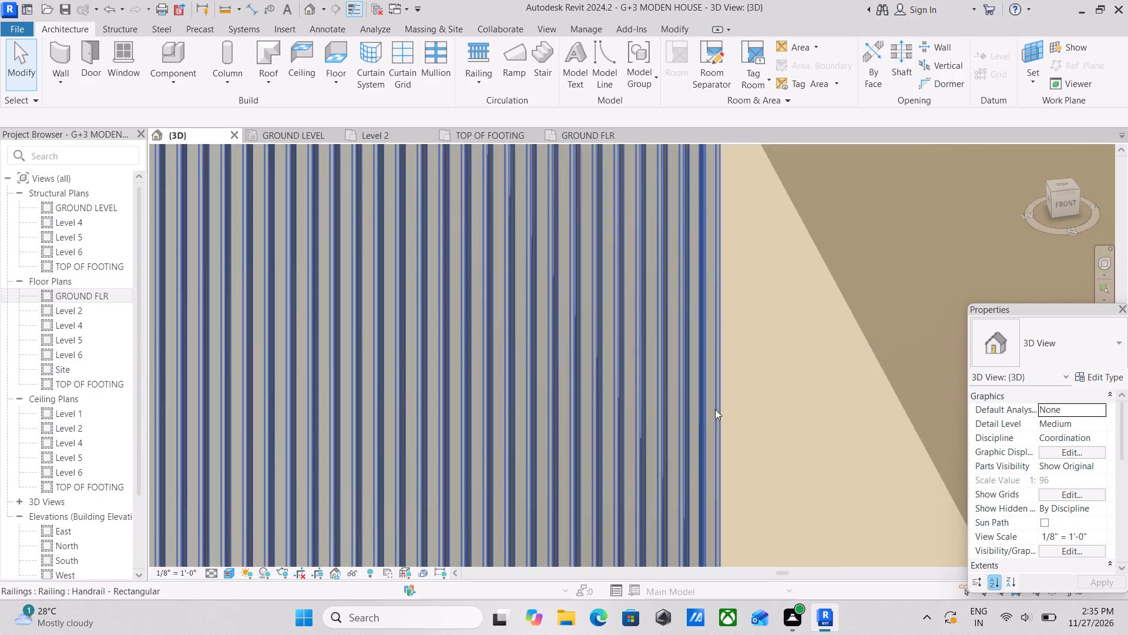
{"action": "key", "text": "Escape"}
Select the outer stair railing along the stairwell walls and review its instance properties.
{"action": "left_click", "coordinate": [697, 343]}
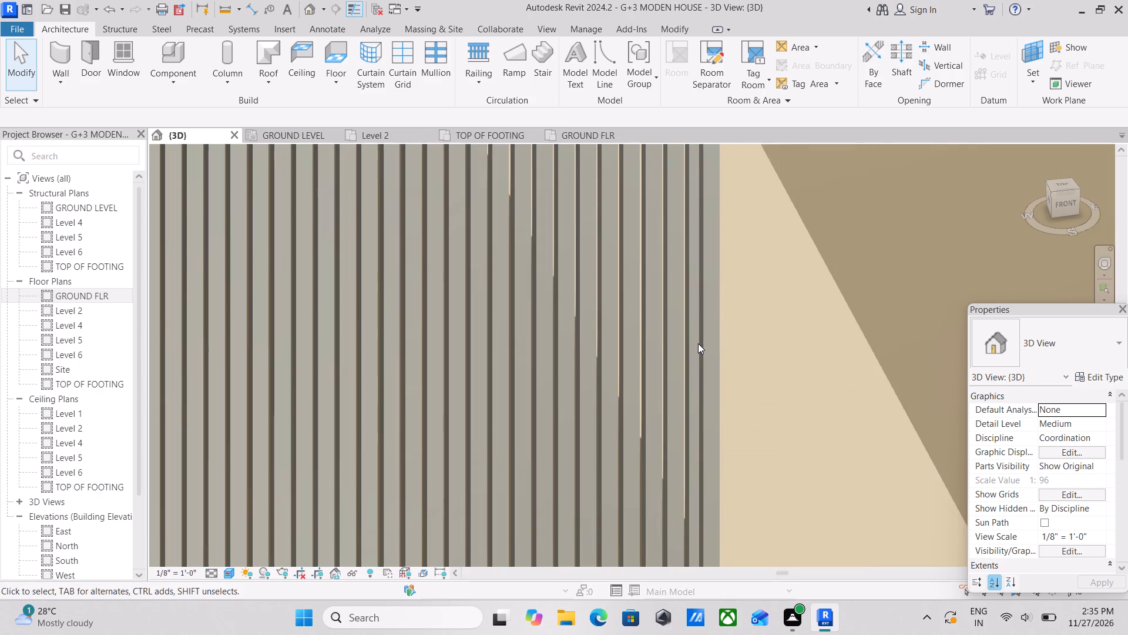
{"action": "left_click", "coordinate": [708, 342]}
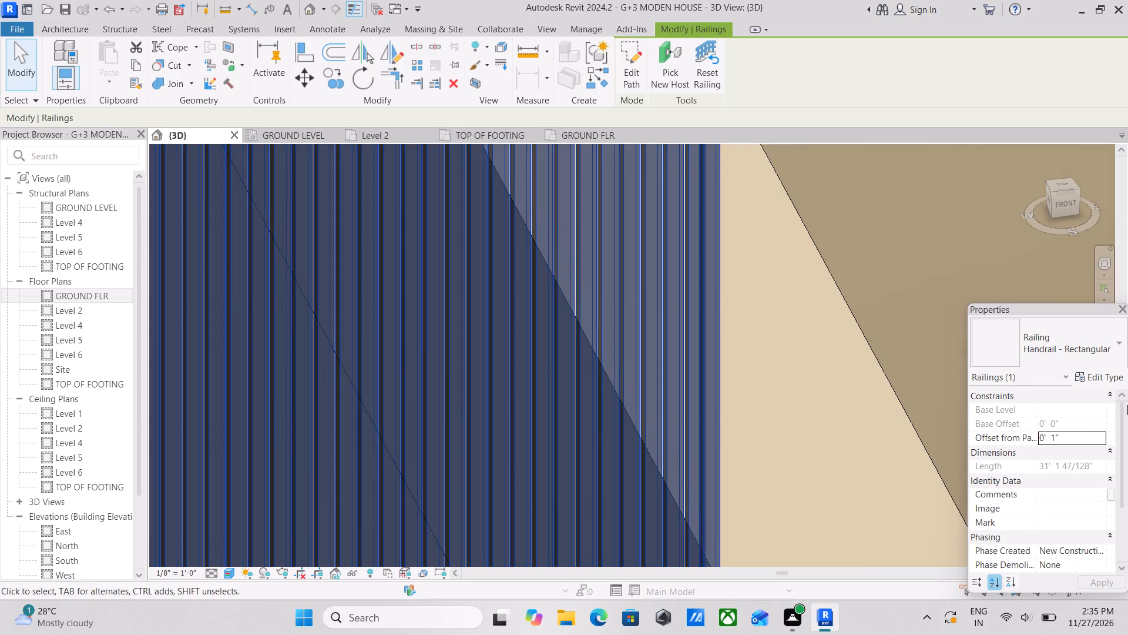
{"action": "scroll", "coordinate": [1126, 405], "scroll_direction": "down", "scroll_amount": 4}
{"action": "scroll", "coordinate": [1086, 470], "scroll_direction": "up", "scroll_amount": 8}
{"action": "scroll", "coordinate": [1066, 460], "scroll_direction": "down", "scroll_amount": 3}
{"action": "scroll", "coordinate": [1066, 460], "scroll_direction": "up", "scroll_amount": 3}
{"action": "key", "text": "Escape"}
Select the inner stair railing beside the flight and review its instance properties.
{"action": "scroll", "coordinate": [1066, 460], "scroll_direction": "down", "scroll_amount": 1}
{"action": "scroll", "coordinate": [442, 403], "scroll_direction": "down", "scroll_amount": 7}
{"action": "middle_click_drag", "start_coordinate": [432, 413], "coordinate": [803, 297]}
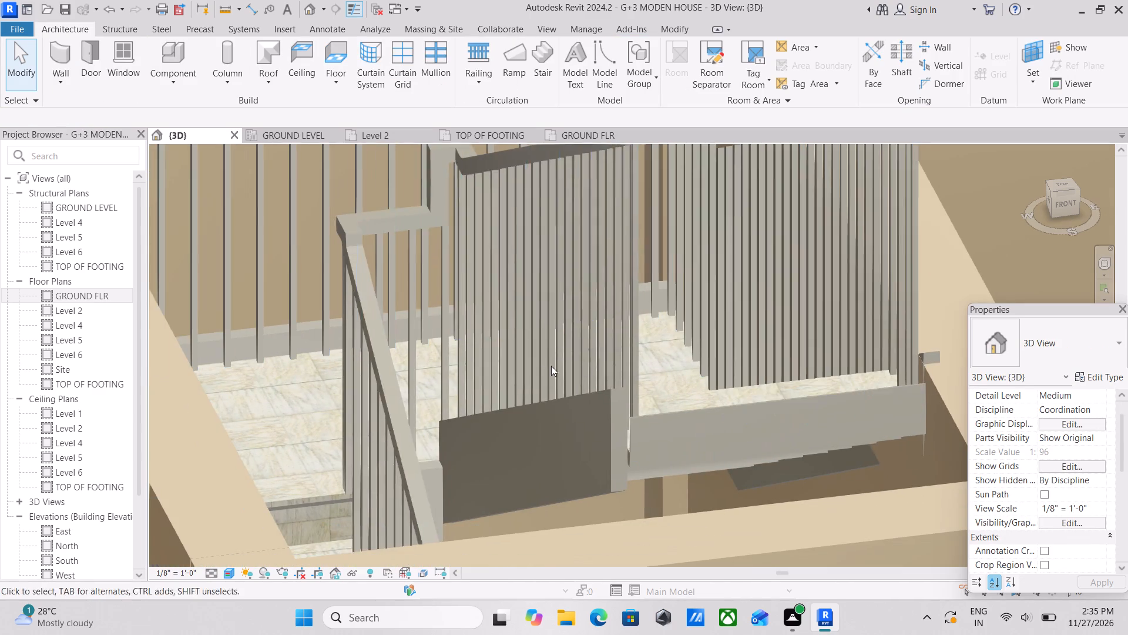
{"action": "scroll", "coordinate": [528, 343], "scroll_direction": "up", "scroll_amount": 1}
{"action": "left_click", "coordinate": [549, 321]}
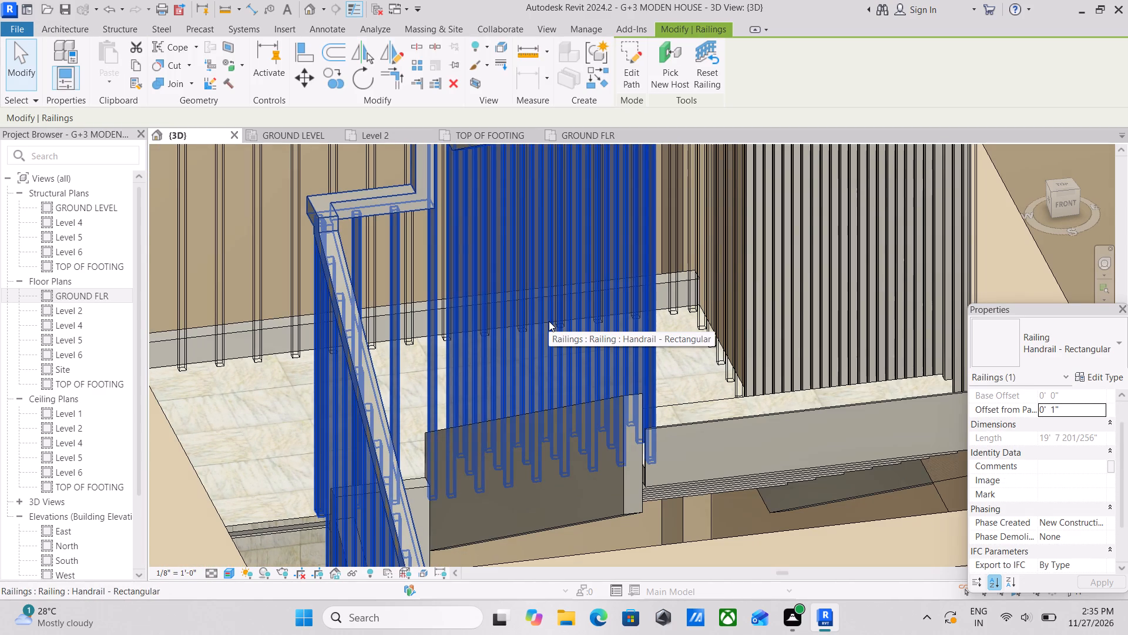
{"action": "scroll", "coordinate": [925, 460], "scroll_direction": "down", "scroll_amount": 3}
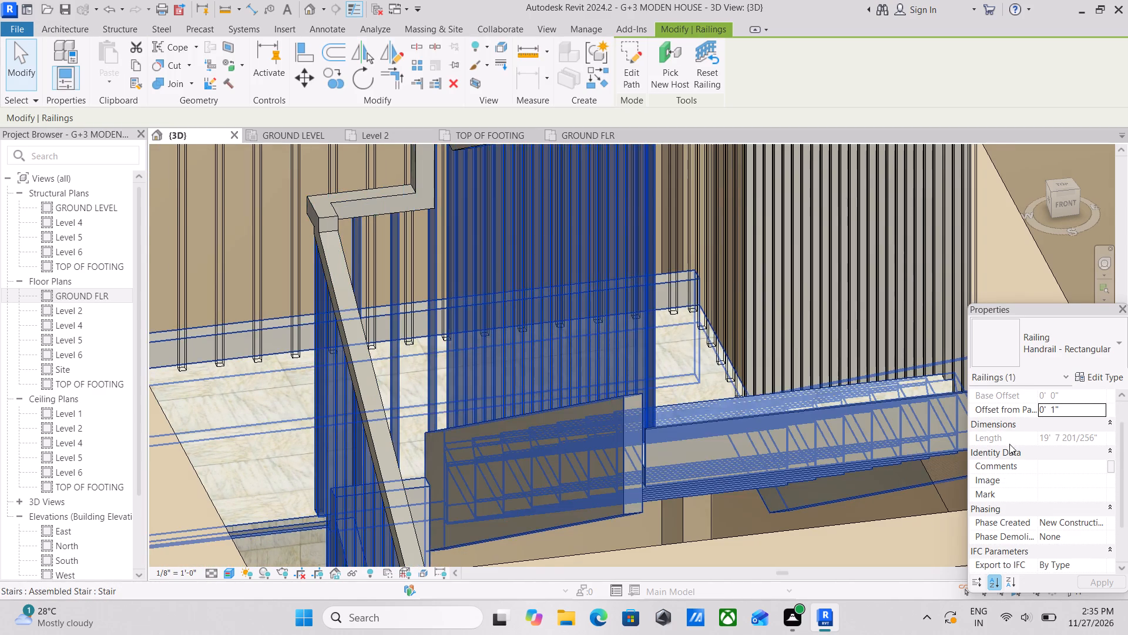
{"action": "scroll", "coordinate": [1040, 422], "scroll_direction": "down", "scroll_amount": 1}
{"action": "scroll", "coordinate": [1050, 489], "scroll_direction": "down", "scroll_amount": 3}
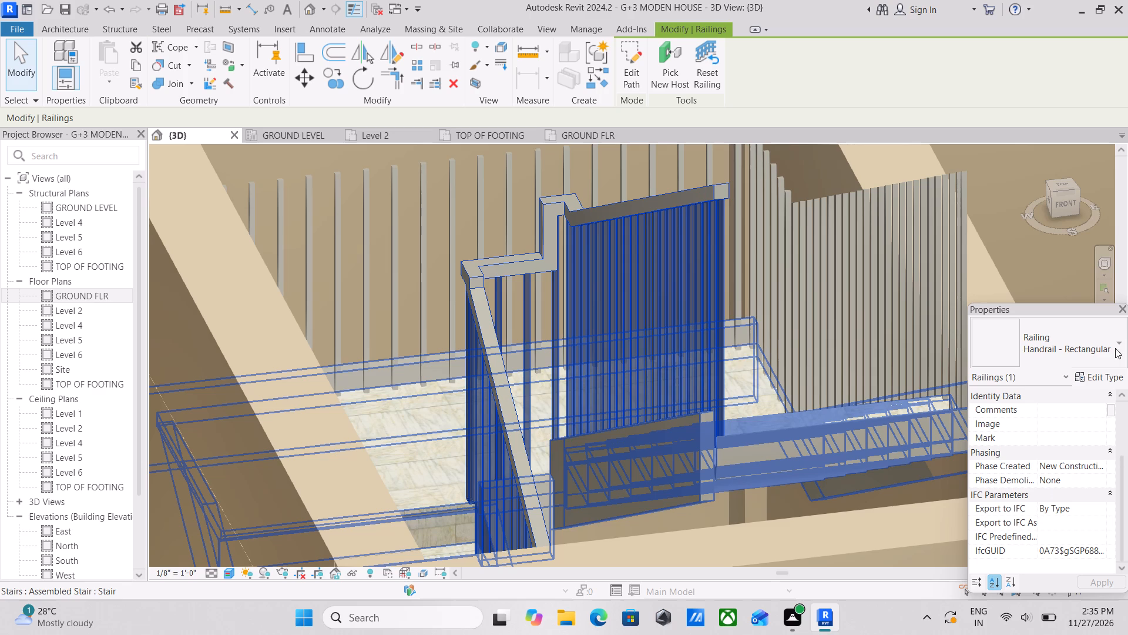
{"action": "scroll", "coordinate": [1114, 351], "scroll_direction": "up", "scroll_amount": 3}
{"action": "scroll", "coordinate": [1045, 411], "scroll_direction": "up", "scroll_amount": 3}
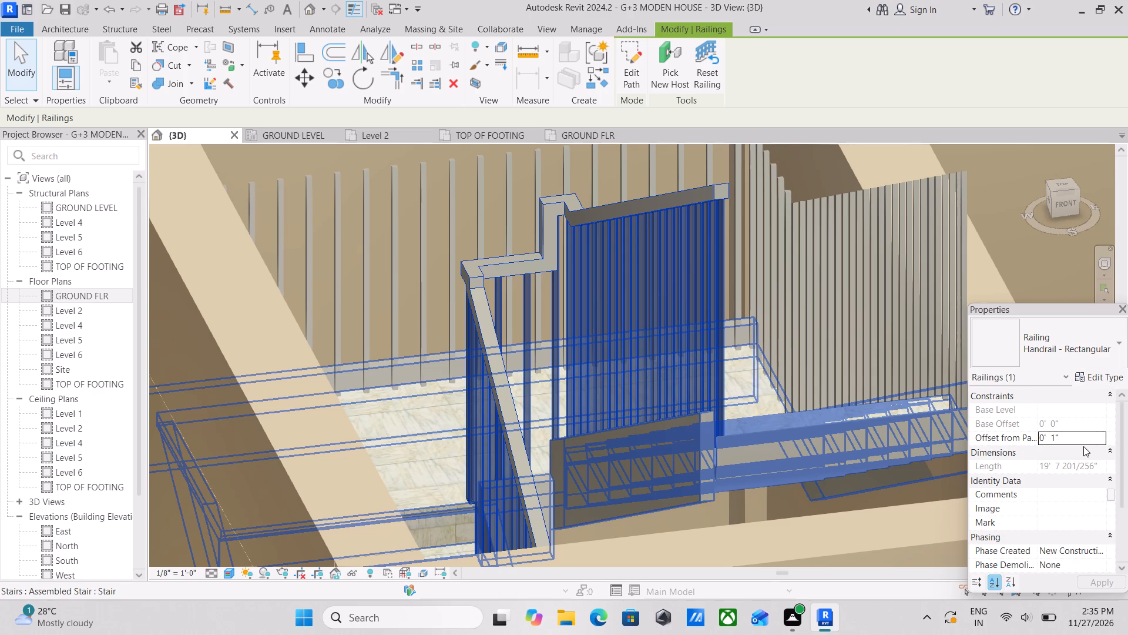
{"action": "scroll", "coordinate": [1040, 497], "scroll_direction": "down", "scroll_amount": 3}
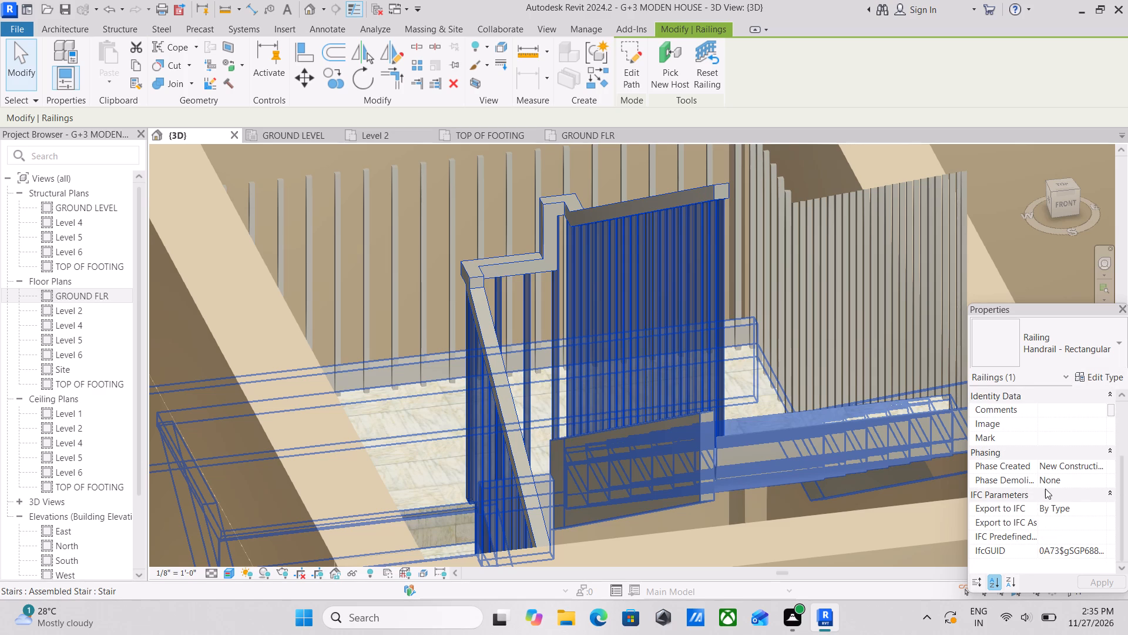
{"action": "scroll", "coordinate": [1043, 490], "scroll_direction": "down", "scroll_amount": 6}
{"action": "scroll", "coordinate": [1063, 467], "scroll_direction": "up", "scroll_amount": 2}
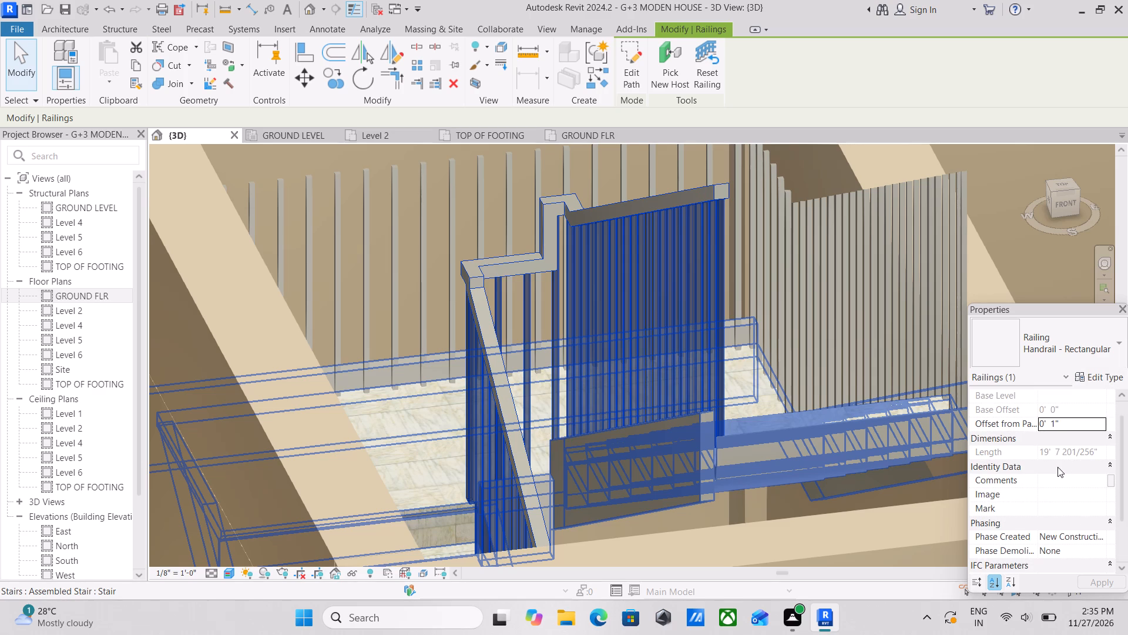
Examine the non-continuous rail structure and preview of the Handrail - Rectangular railing type, and close it without changes.
{"action": "left_click", "coordinate": [1103, 377]}
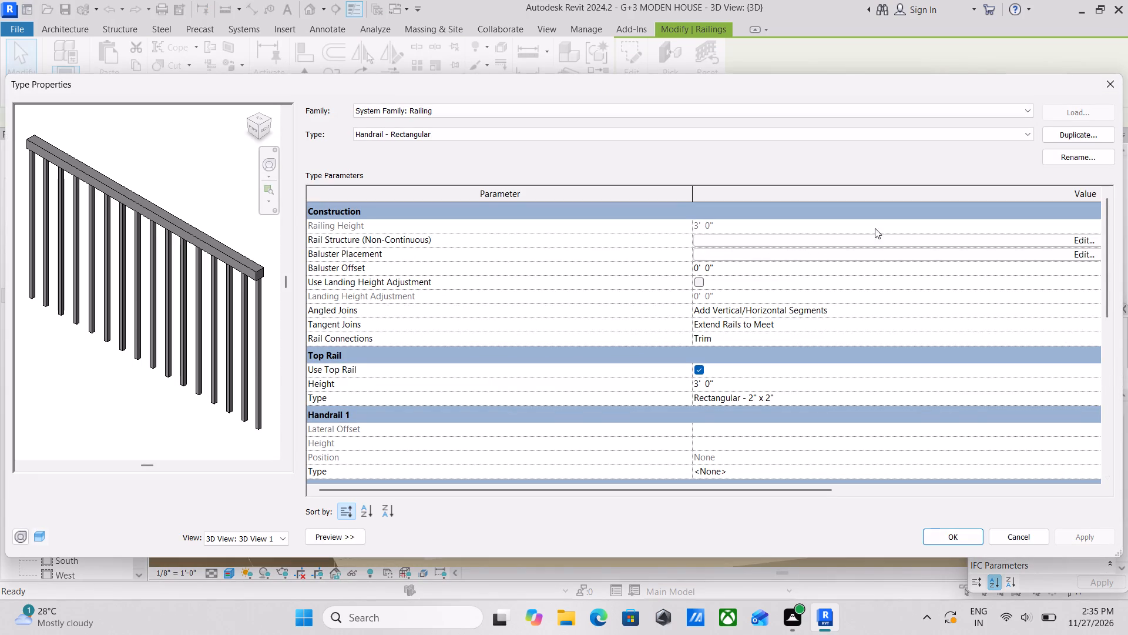
{"action": "left_click", "coordinate": [971, 238]}
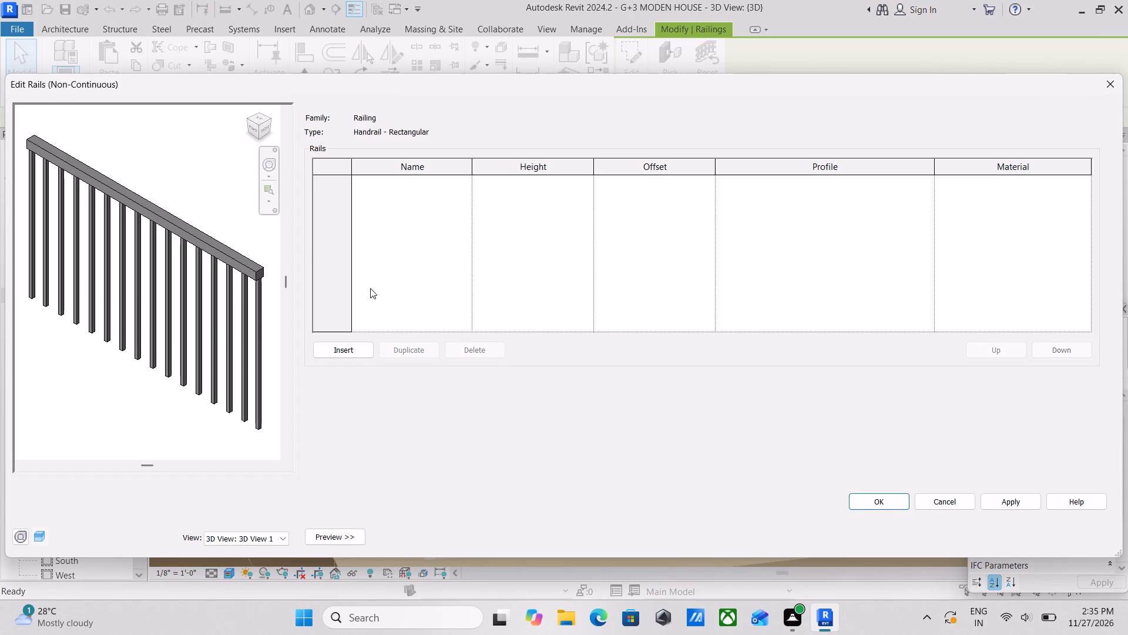
{"action": "scroll", "coordinate": [307, 313], "scroll_direction": "up", "scroll_amount": 6}
{"action": "scroll", "coordinate": [249, 319], "scroll_direction": "up", "scroll_amount": 2}
{"action": "middle_click_drag", "start_coordinate": [180, 326], "coordinate": [247, 376]}
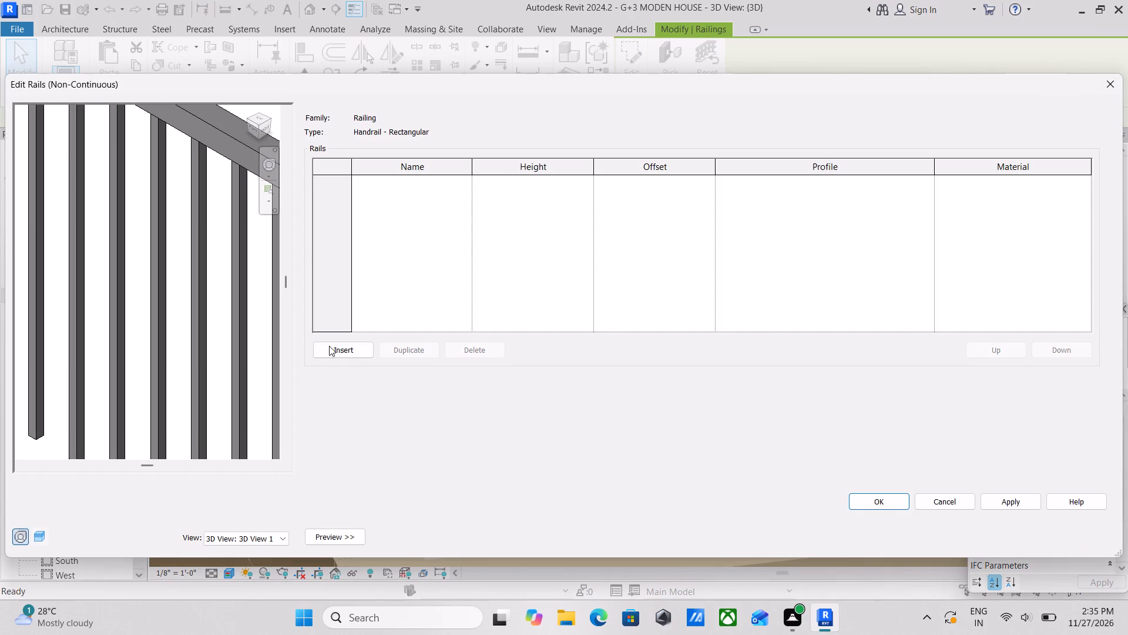
{"action": "scroll", "coordinate": [379, 358], "scroll_direction": "down", "scroll_amount": 4}
{"action": "scroll", "coordinate": [347, 423], "scroll_direction": "down", "scroll_amount": 5}
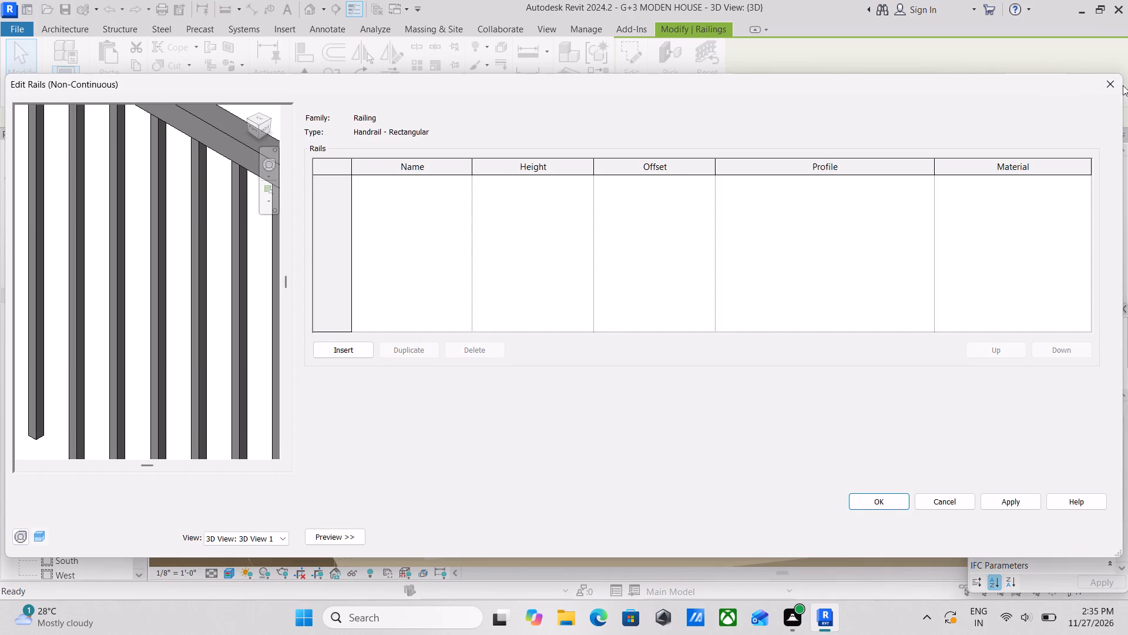
{"action": "left_click", "coordinate": [1115, 87]}
{"action": "key", "text": "Escape"}
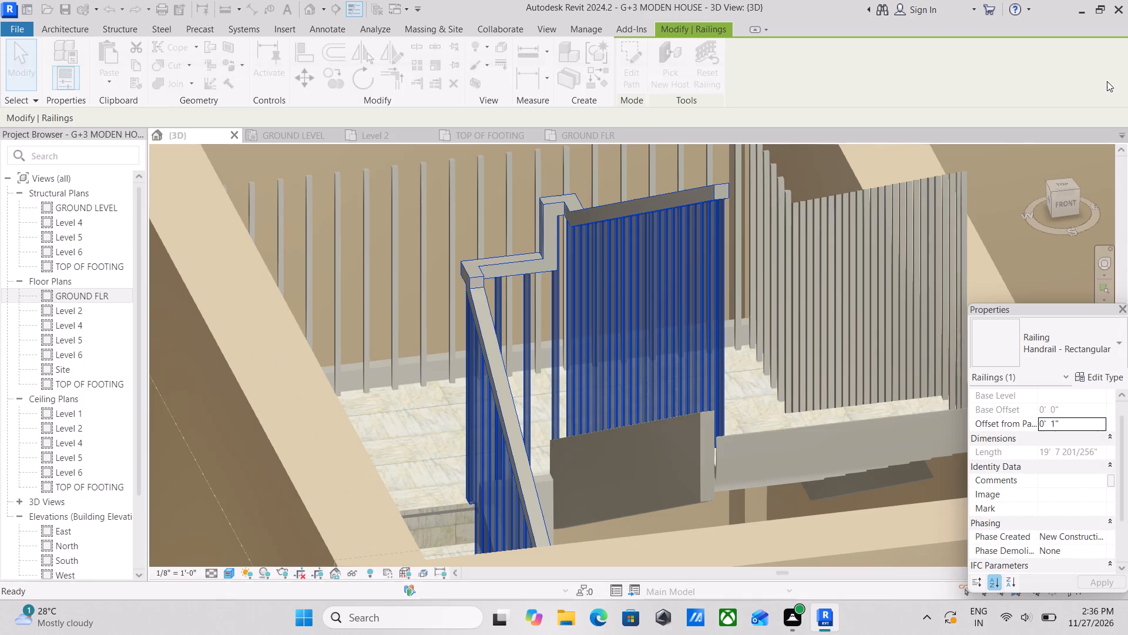
{"action": "scroll", "coordinate": [728, 289], "scroll_direction": "down", "scroll_amount": 1}
{"action": "key", "text": "Escape"}
Examine the house model from several angles, from the stair railings to the room walls and tiled floors.
{"action": "middle_click_drag", "start_coordinate": [723, 284], "coordinate": [719, 334]}
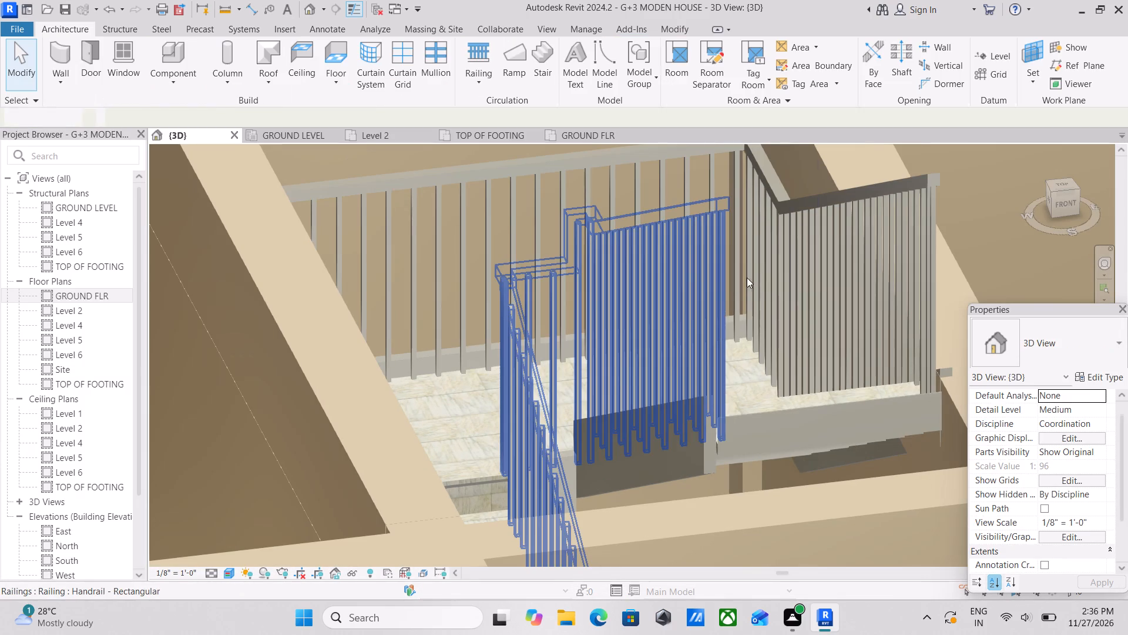
{"action": "left_click", "coordinate": [707, 286]}
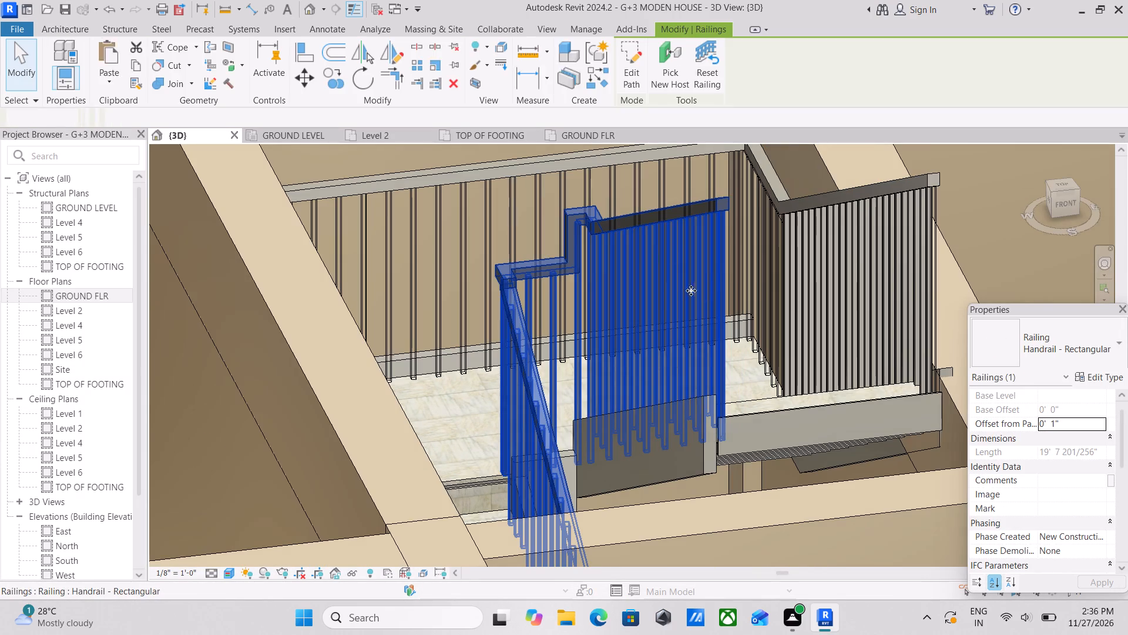
{"action": "key", "text": "Escape"}
{"action": "scroll", "coordinate": [718, 260], "scroll_direction": "down", "scroll_amount": 3}
{"action": "key", "text": "Escape"}
{"action": "scroll", "coordinate": [748, 303], "scroll_direction": "down", "scroll_amount": 4}
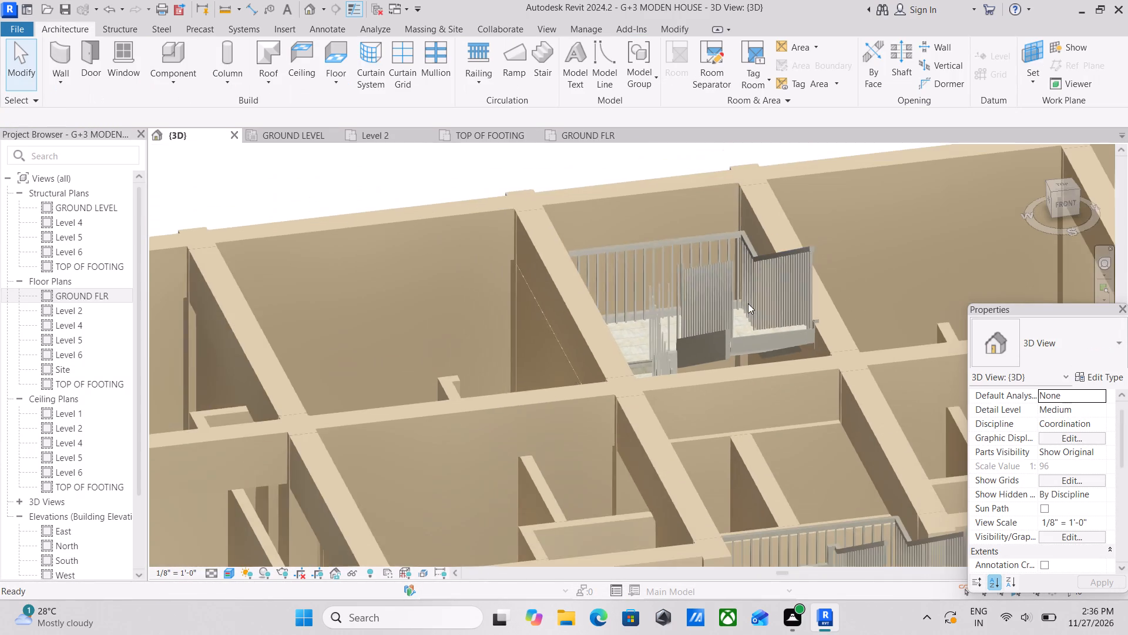
{"action": "scroll", "coordinate": [748, 303], "scroll_direction": "down", "scroll_amount": 6}
{"action": "middle_click_drag", "start_coordinate": [735, 318], "coordinate": [787, 153]}
{"action": "scroll", "coordinate": [678, 319], "scroll_direction": "down", "scroll_amount": 2}
{"action": "middle_click_drag", "start_coordinate": [682, 319], "coordinate": [650, 330]}
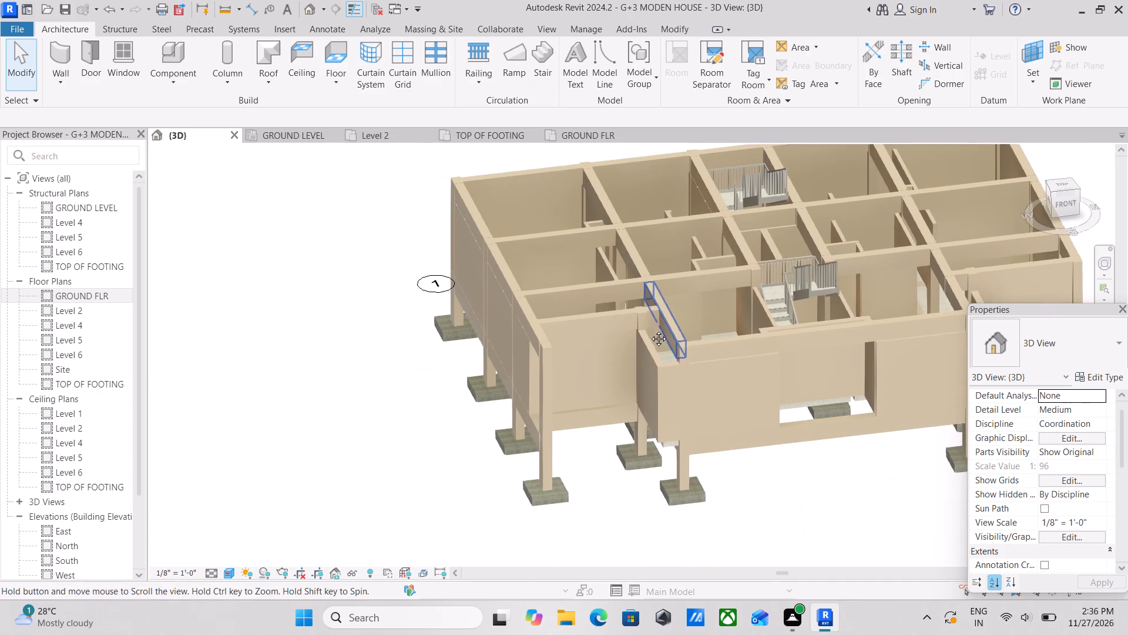
{"action": "middle_click_drag", "start_coordinate": [650, 330], "coordinate": [649, 330]}
{"action": "scroll", "coordinate": [649, 330], "scroll_direction": "up", "scroll_amount": 3}
{"action": "middle_click_drag", "start_coordinate": [642, 311], "coordinate": [707, 380]}
{"action": "scroll", "coordinate": [640, 364], "scroll_direction": "up", "scroll_amount": 1}
{"action": "middle_click_drag", "start_coordinate": [651, 360], "coordinate": [667, 375], "text": "shift"}
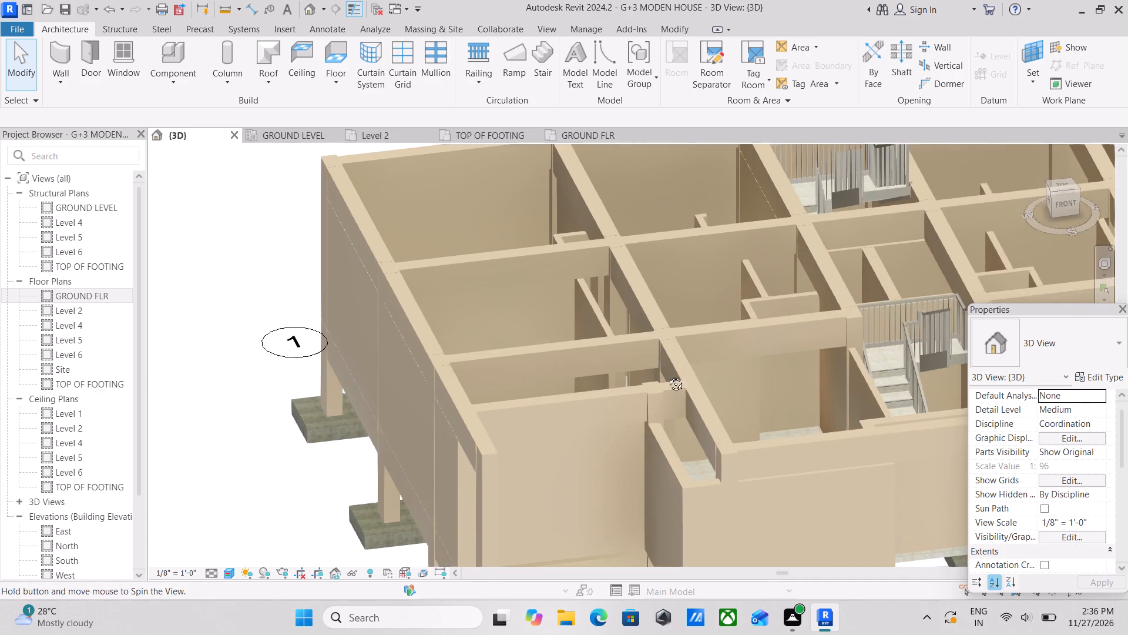
{"action": "middle_click_drag", "start_coordinate": [667, 375], "coordinate": [599, 469], "text": "shift"}
{"action": "scroll", "coordinate": [618, 460], "scroll_direction": "up", "scroll_amount": 1, "text": "shift"}
{"action": "middle_click_drag", "start_coordinate": [694, 354], "coordinate": [631, 522]}
{"action": "middle_click_drag", "start_coordinate": [631, 299], "coordinate": [598, 334], "text": "shift"}
{"action": "middle_click_drag", "start_coordinate": [604, 290], "coordinate": [640, 385], "text": "shift"}
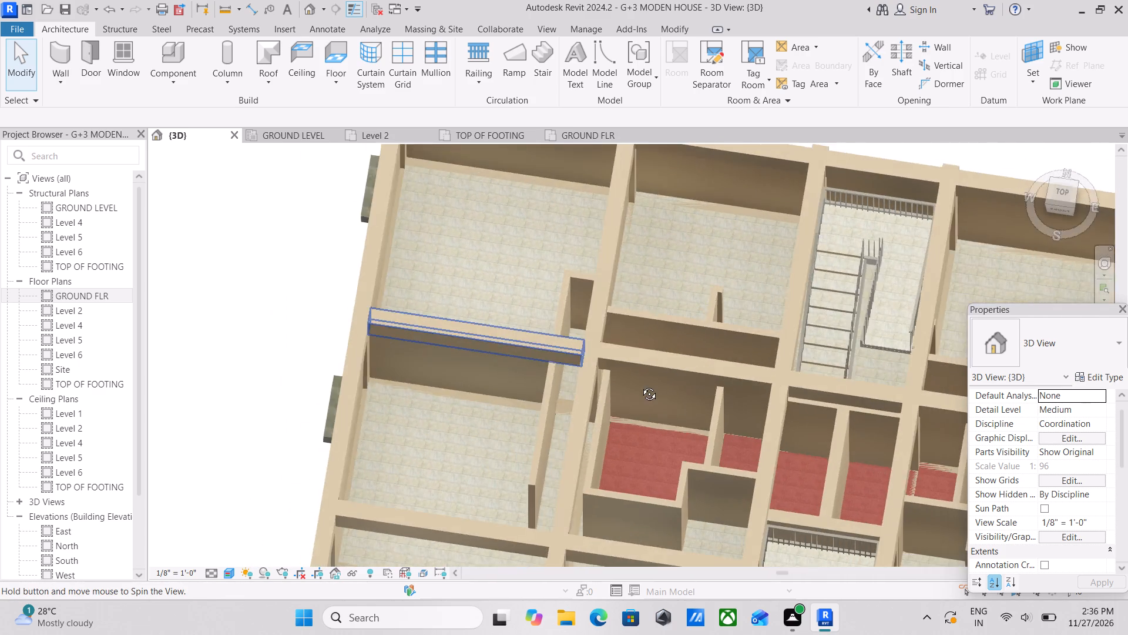
{"action": "middle_click_drag", "start_coordinate": [640, 385], "coordinate": [650, 393], "text": "shift"}
{"action": "middle_click_drag", "start_coordinate": [637, 329], "coordinate": [669, 240], "text": "shift"}
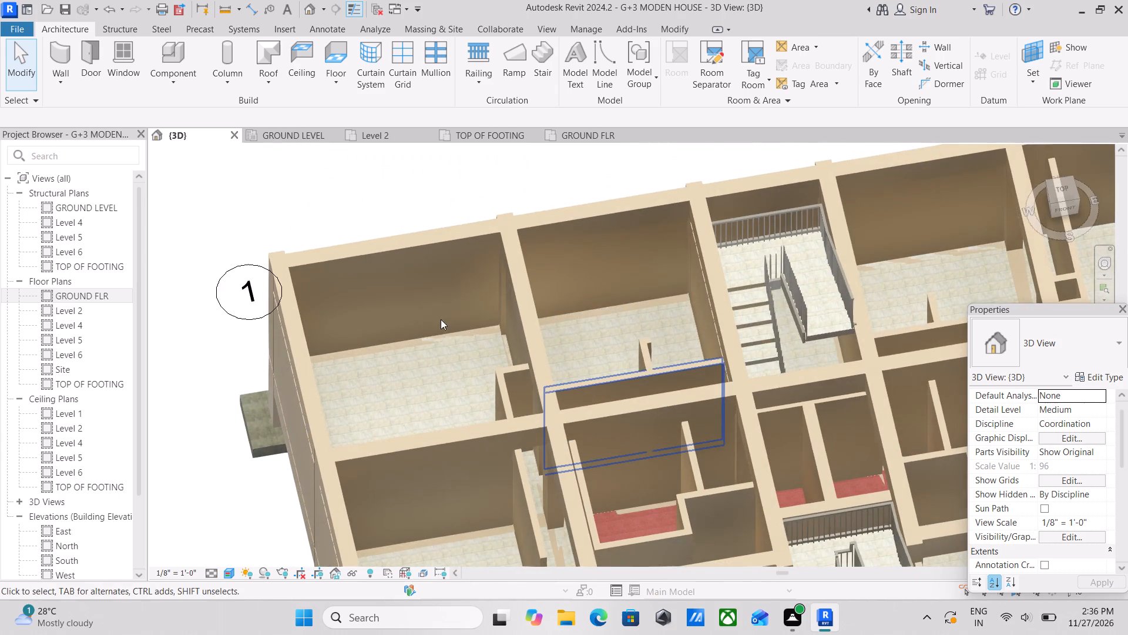
{"action": "scroll", "coordinate": [428, 313], "scroll_direction": "up", "scroll_amount": 4}
{"action": "scroll", "coordinate": [485, 362], "scroll_direction": "up", "scroll_amount": 3}
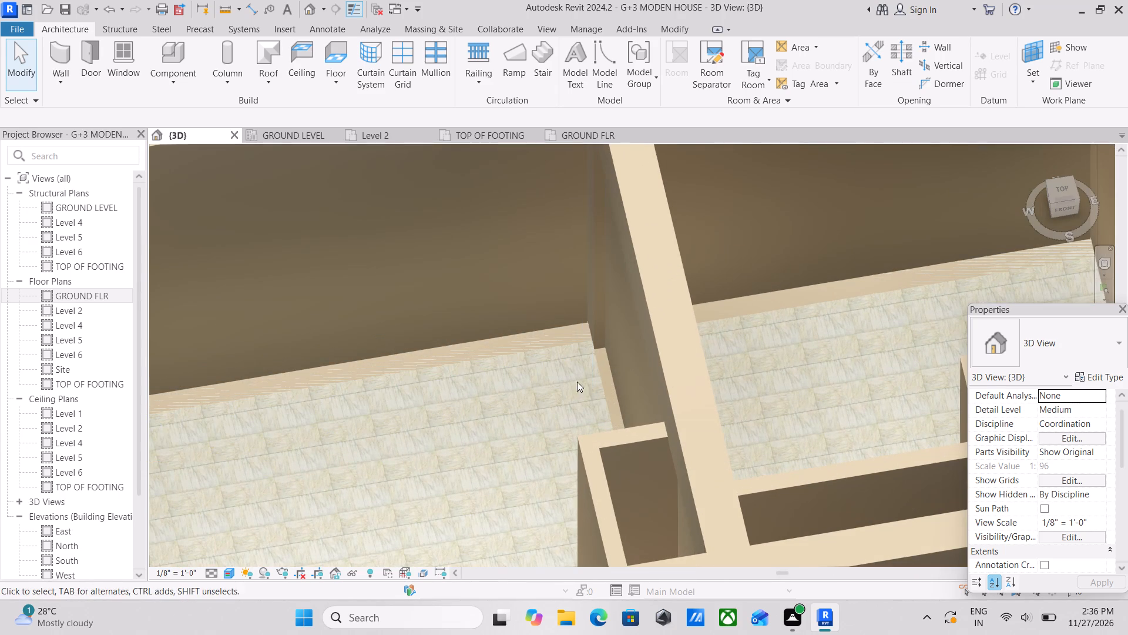
{"action": "scroll", "coordinate": [529, 340], "scroll_direction": "up", "scroll_amount": 2}
{"action": "scroll", "coordinate": [472, 421], "scroll_direction": "up", "scroll_amount": 2}
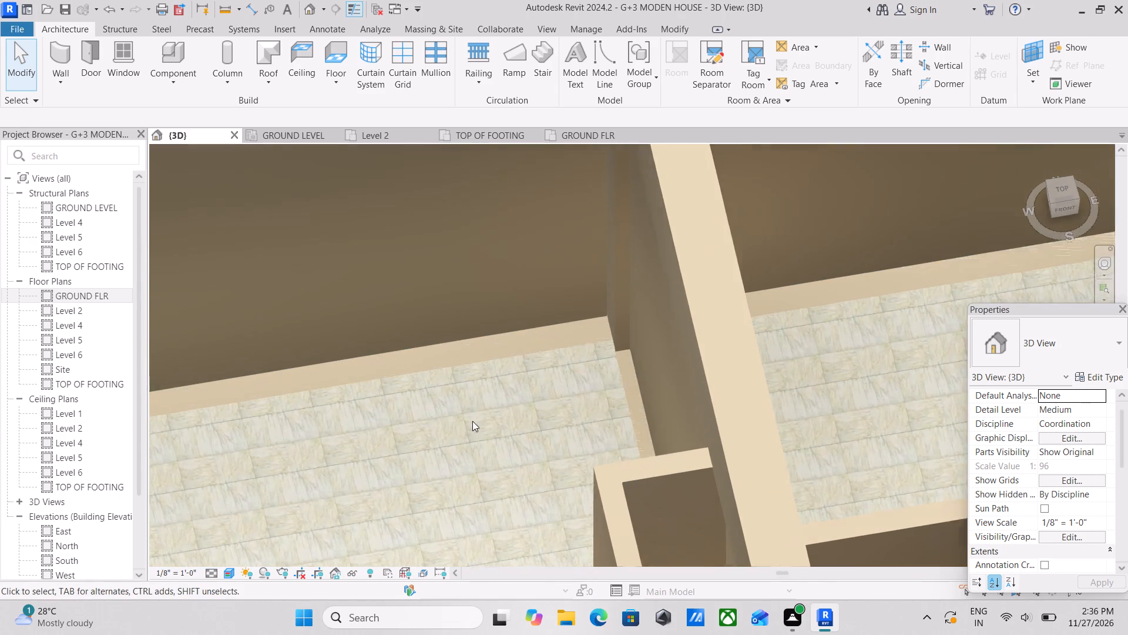
Examine the tiled floor finishes and wall edges room by room across the house, including the two stairwells.
{"action": "scroll", "coordinate": [472, 421], "scroll_direction": "up", "scroll_amount": 8}
{"action": "scroll", "coordinate": [489, 409], "scroll_direction": "down", "scroll_amount": 7}
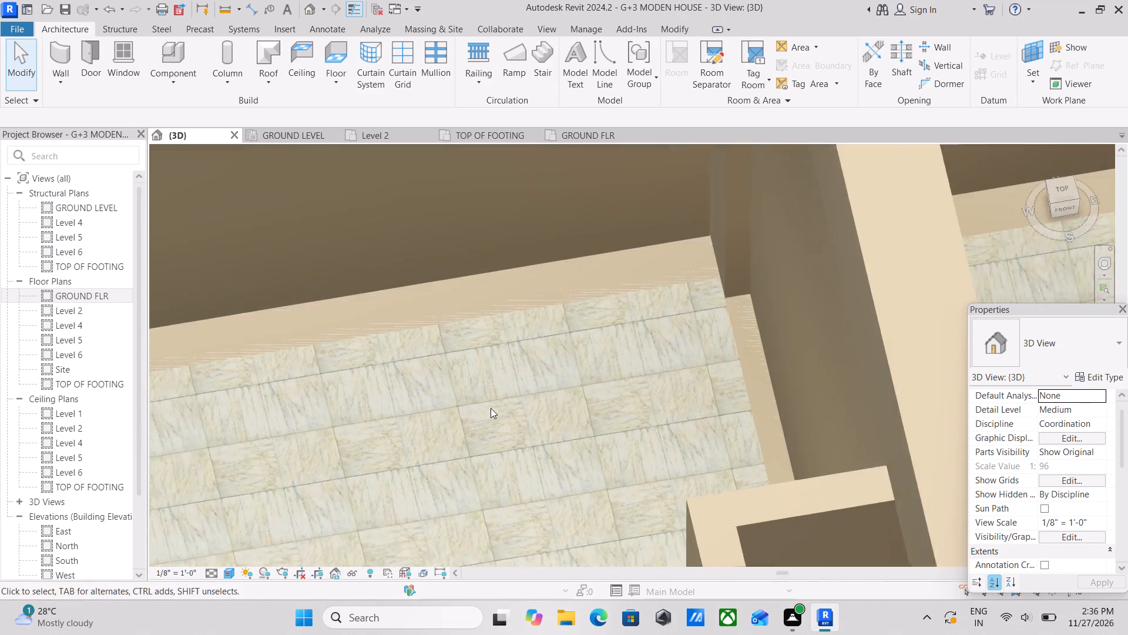
{"action": "scroll", "coordinate": [491, 408], "scroll_direction": "down", "scroll_amount": 4}
{"action": "middle_click_drag", "start_coordinate": [491, 408], "coordinate": [604, 285]}
{"action": "scroll", "coordinate": [609, 266], "scroll_direction": "down", "scroll_amount": 3}
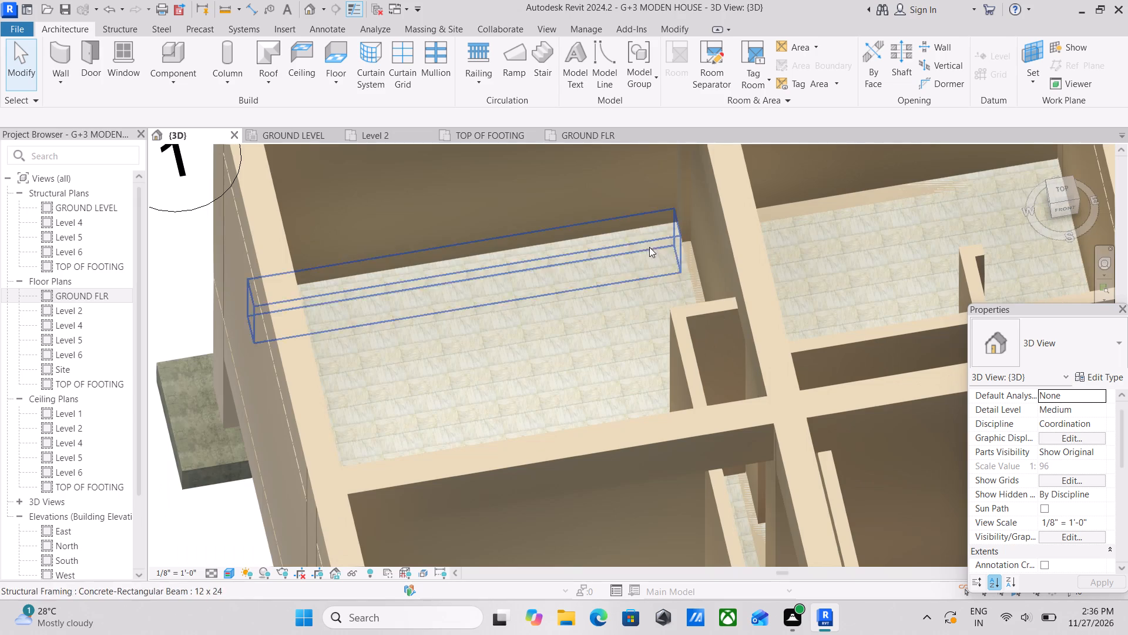
{"action": "key", "text": "Escape"}
{"action": "scroll", "coordinate": [677, 254], "scroll_direction": "down", "scroll_amount": 3}
{"action": "middle_click_drag", "start_coordinate": [470, 298], "coordinate": [471, 275]}
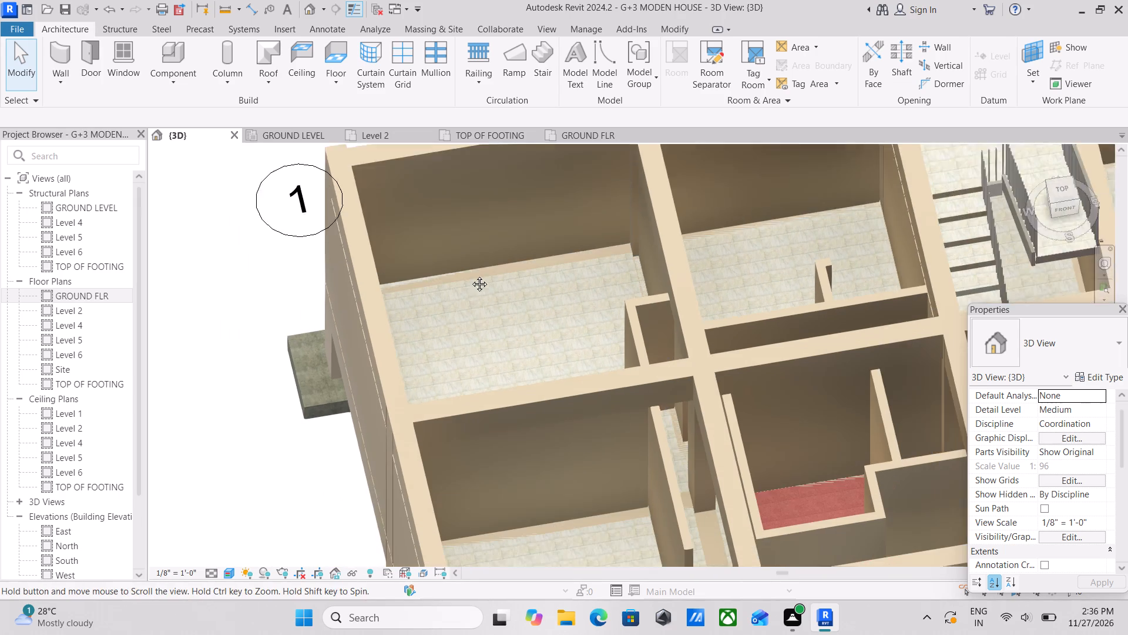
{"action": "middle_click_drag", "start_coordinate": [471, 275], "coordinate": [472, 220]}
{"action": "scroll", "coordinate": [630, 290], "scroll_direction": "down", "scroll_amount": 2}
{"action": "middle_click_drag", "start_coordinate": [626, 290], "coordinate": [358, 343]}
{"action": "middle_click_drag", "start_coordinate": [742, 243], "coordinate": [733, 252]}
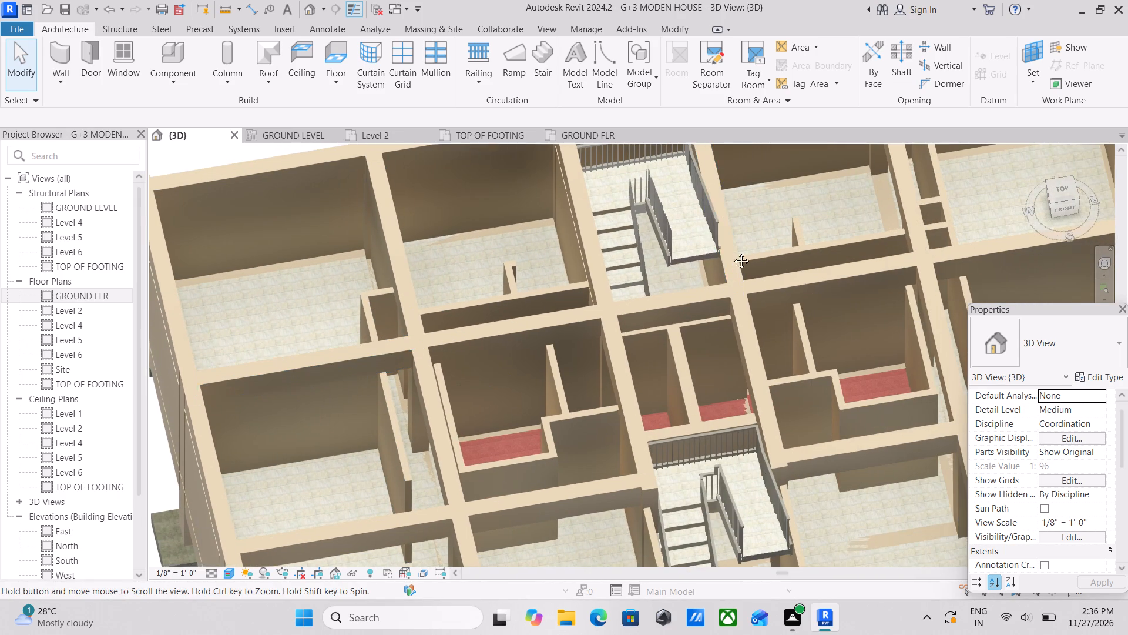
{"action": "middle_click_drag", "start_coordinate": [733, 252], "coordinate": [307, 319]}
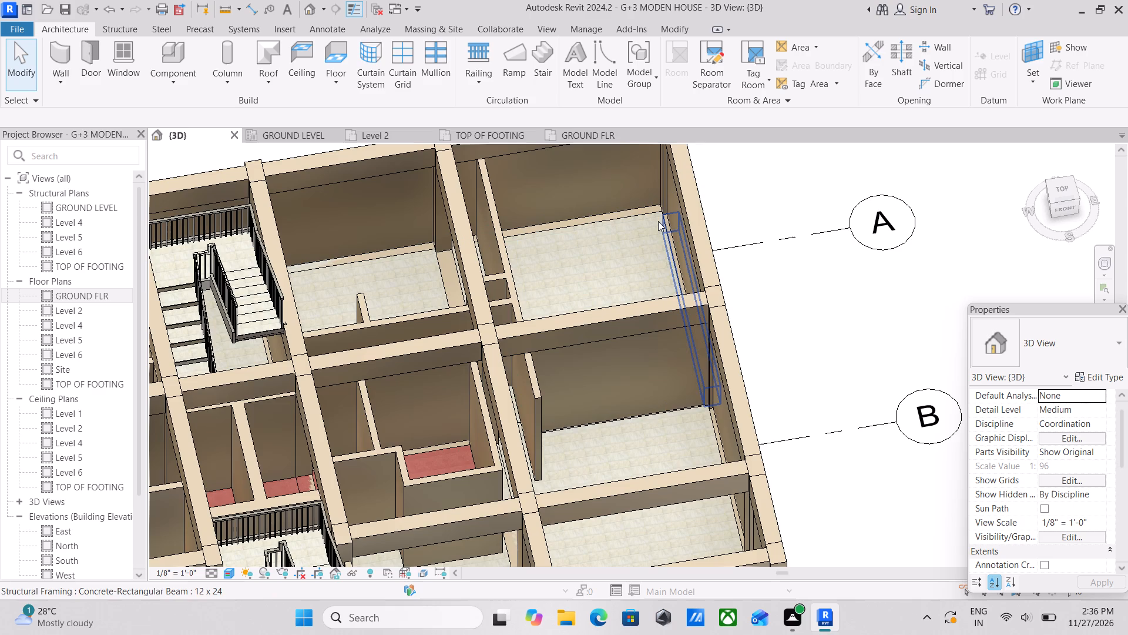
{"action": "scroll", "coordinate": [603, 261], "scroll_direction": "down", "scroll_amount": 1}
{"action": "middle_click_drag", "start_coordinate": [602, 262], "coordinate": [642, 315]}
{"action": "scroll", "coordinate": [651, 300], "scroll_direction": "up", "scroll_amount": 3}
{"action": "scroll", "coordinate": [694, 239], "scroll_direction": "up", "scroll_amount": 3}
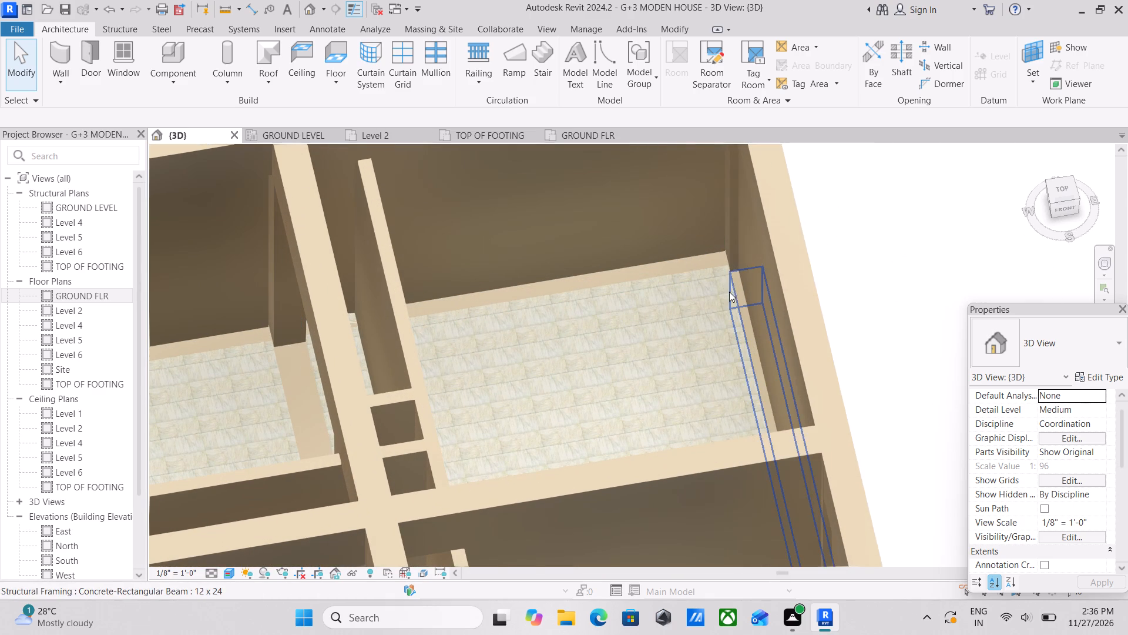
{"action": "scroll", "coordinate": [633, 315], "scroll_direction": "down", "scroll_amount": 7}
{"action": "middle_click_drag", "start_coordinate": [535, 342], "coordinate": [762, 245]}
{"action": "middle_click_drag", "start_coordinate": [509, 306], "coordinate": [603, 288]}
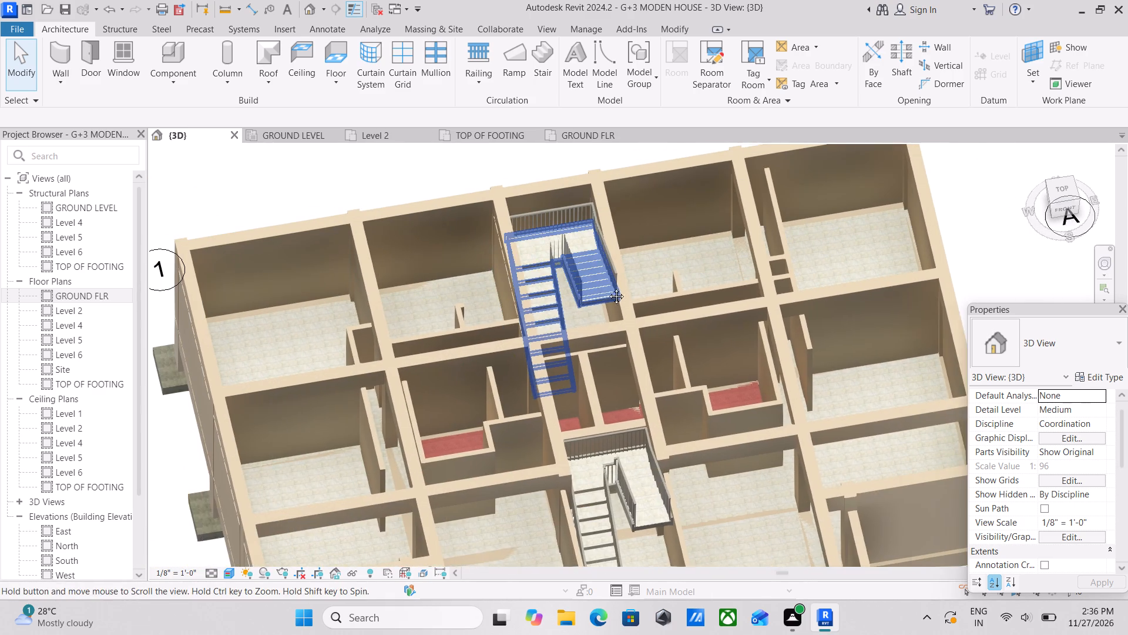
{"action": "scroll", "coordinate": [428, 295], "scroll_direction": "up", "scroll_amount": 2}
{"action": "middle_click_drag", "start_coordinate": [542, 349], "coordinate": [537, 317]}
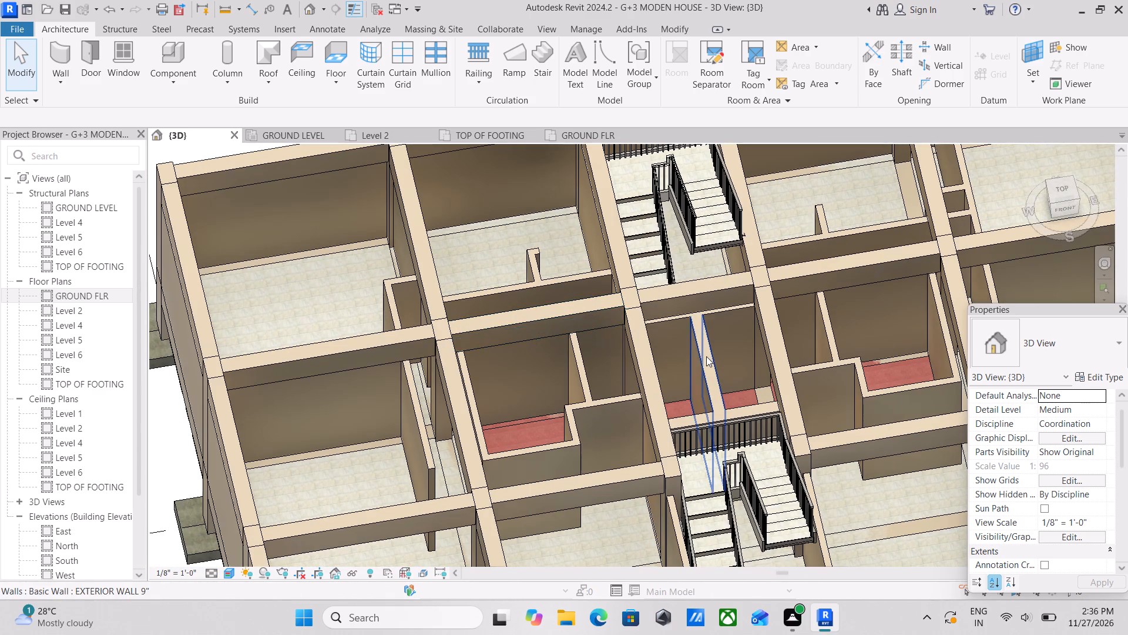
{"action": "middle_click_drag", "start_coordinate": [707, 356], "coordinate": [677, 339]}
{"action": "middle_click_drag", "start_coordinate": [597, 329], "coordinate": [601, 342]}
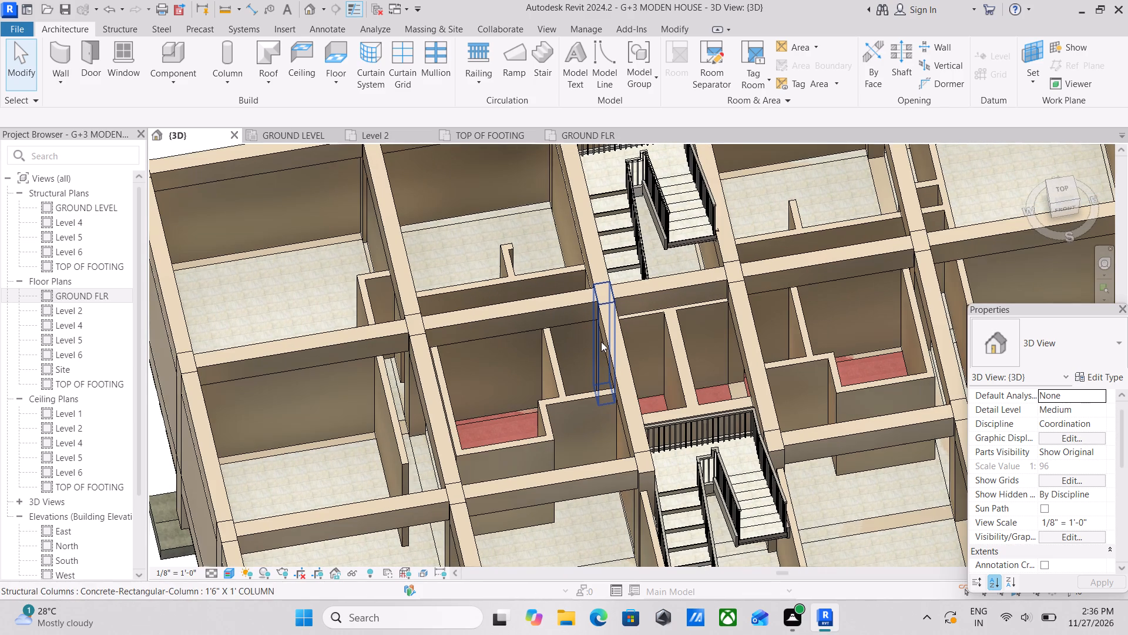
{"action": "scroll", "coordinate": [601, 342], "scroll_direction": "down", "scroll_amount": 2}
{"action": "scroll", "coordinate": [630, 383], "scroll_direction": "down", "scroll_amount": 1}
{"action": "middle_click_drag", "start_coordinate": [632, 383], "coordinate": [634, 395]}
{"action": "scroll", "coordinate": [639, 394], "scroll_direction": "down", "scroll_amount": 2}
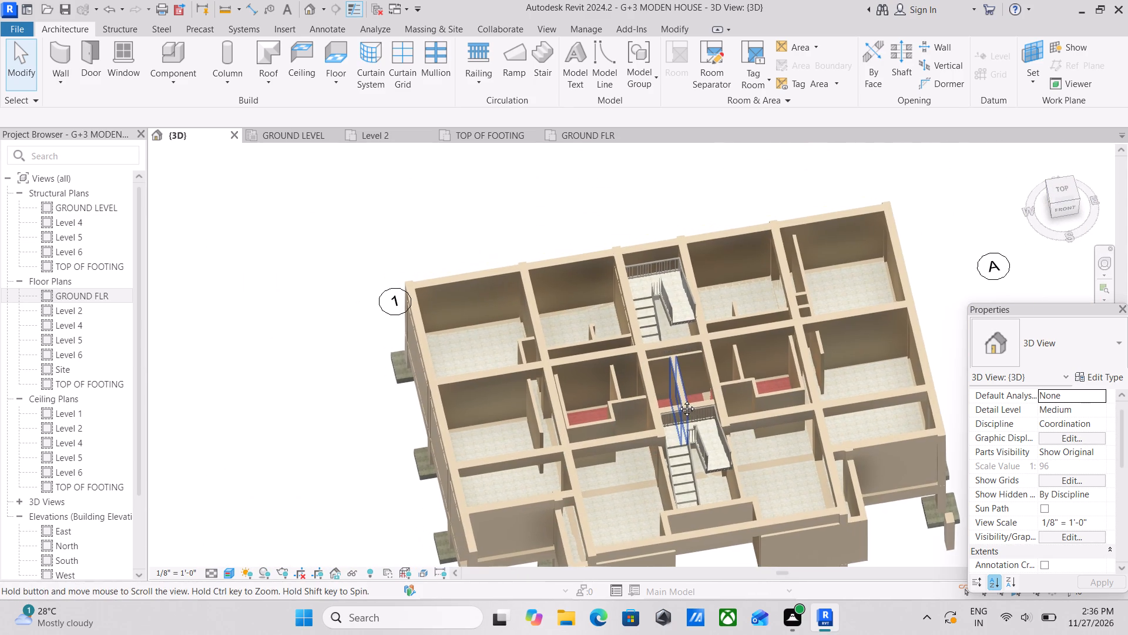
{"action": "middle_click", "coordinate": [679, 400]}
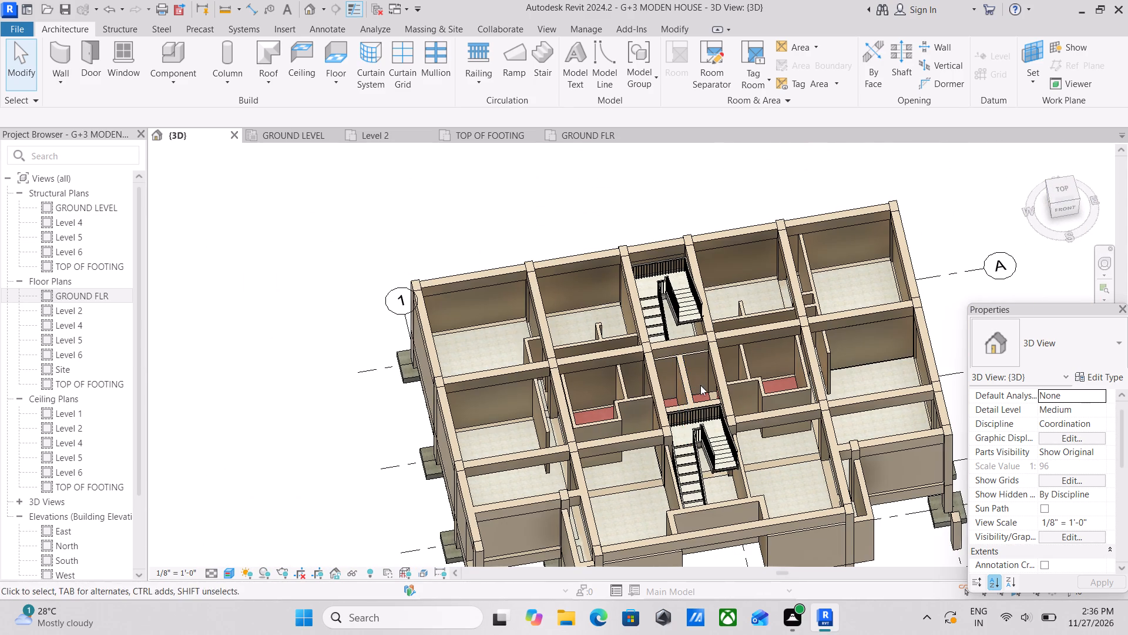
Examine the whole house from above and from the sides, comparing the red-tiled rooms, light-tiled floors, walls and footings.
{"action": "middle_click_drag", "start_coordinate": [691, 391], "coordinate": [790, 285], "text": "shift"}
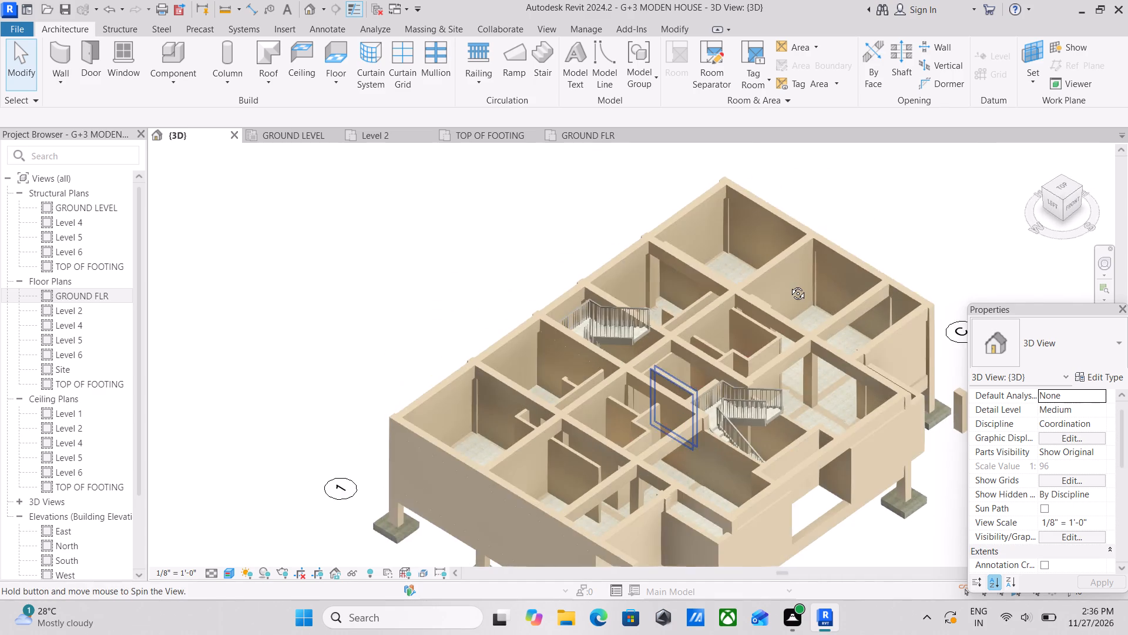
{"action": "scroll", "coordinate": [679, 354], "scroll_direction": "up", "scroll_amount": 3}
{"action": "scroll", "coordinate": [656, 396], "scroll_direction": "up", "scroll_amount": 1, "text": "shift"}
{"action": "middle_click_drag", "start_coordinate": [656, 396], "coordinate": [524, 409], "text": "shift"}
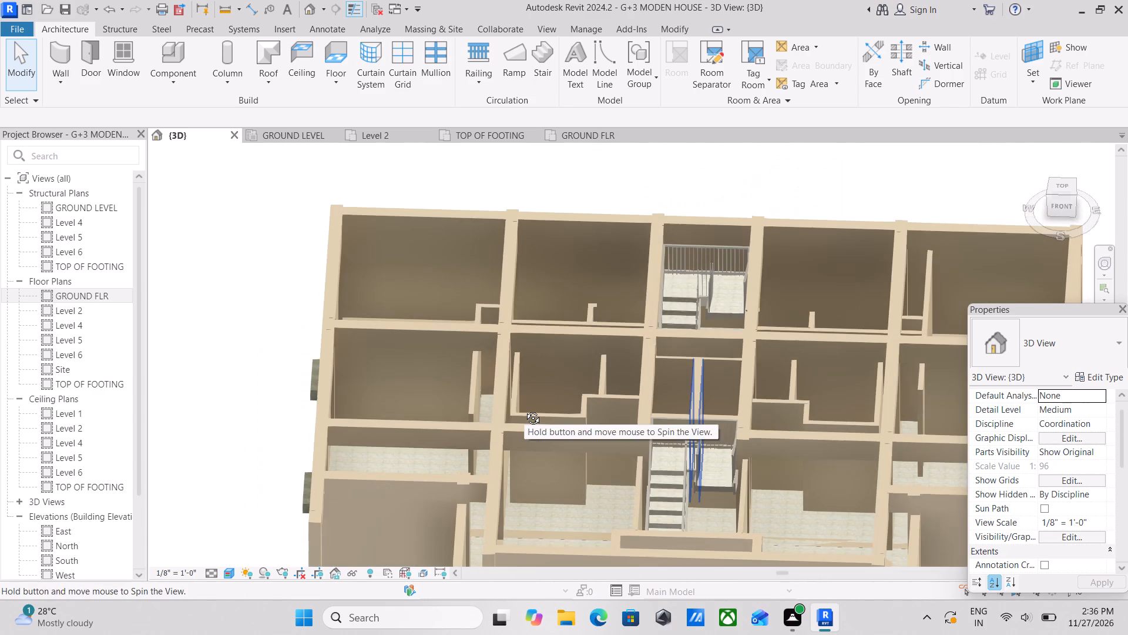
{"action": "middle_click_drag", "start_coordinate": [524, 409], "coordinate": [611, 521], "text": "shift"}
{"action": "middle_click_drag", "start_coordinate": [573, 407], "coordinate": [613, 529], "text": "shift"}
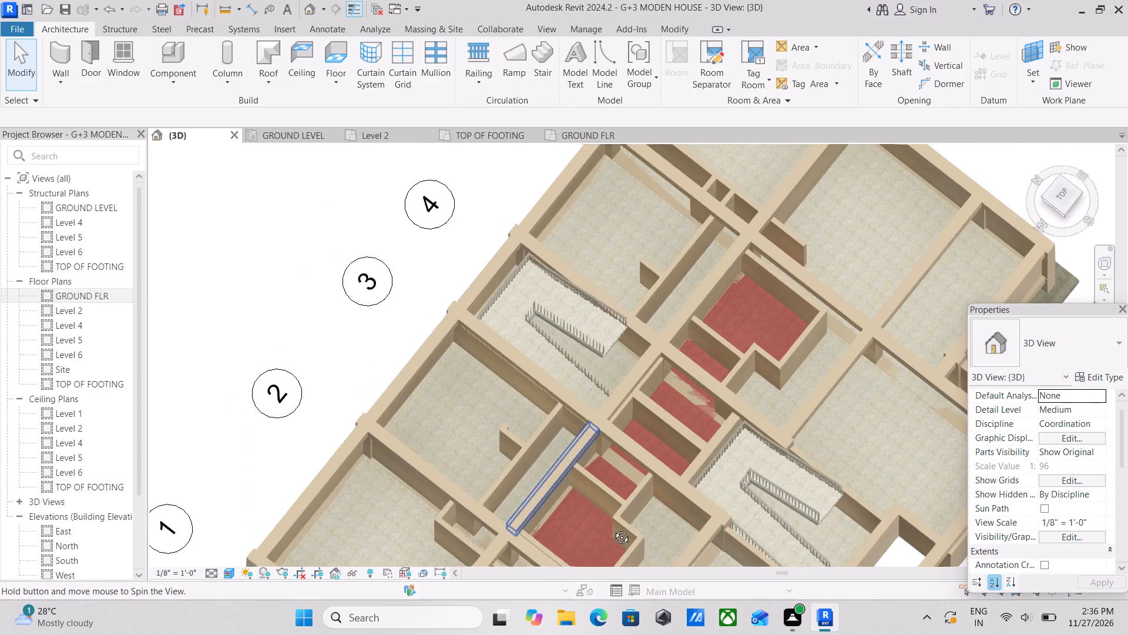
{"action": "middle_click_drag", "start_coordinate": [613, 529], "coordinate": [569, 380], "text": "shift"}
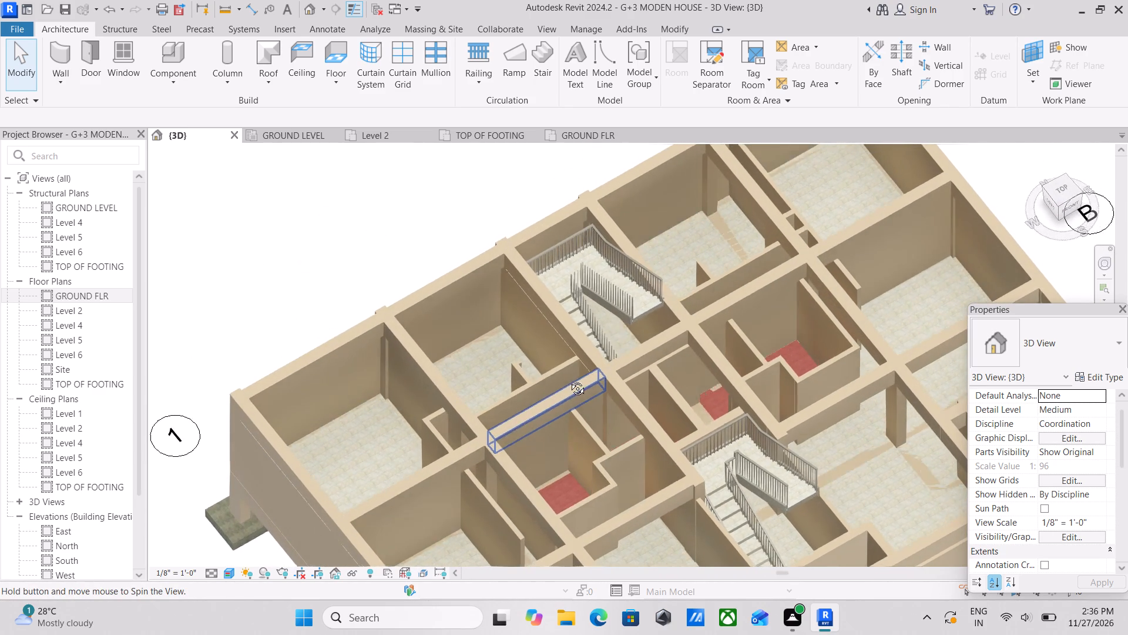
{"action": "middle_click_drag", "start_coordinate": [569, 380], "coordinate": [495, 474], "text": "shift"}
{"action": "scroll", "coordinate": [622, 214], "scroll_direction": "up", "scroll_amount": 2}
{"action": "middle_click_drag", "start_coordinate": [619, 248], "coordinate": [610, 349], "text": "shift"}
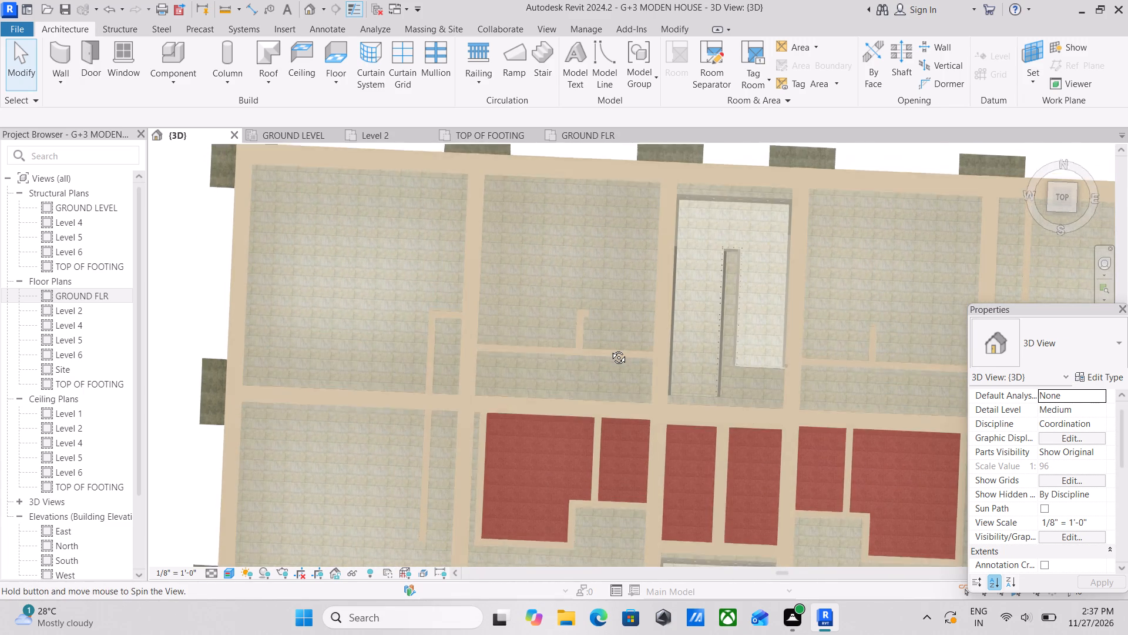
{"action": "middle_click_drag", "start_coordinate": [610, 349], "coordinate": [644, 326], "text": "shift"}
{"action": "scroll", "coordinate": [644, 319], "scroll_direction": "down", "scroll_amount": 4}
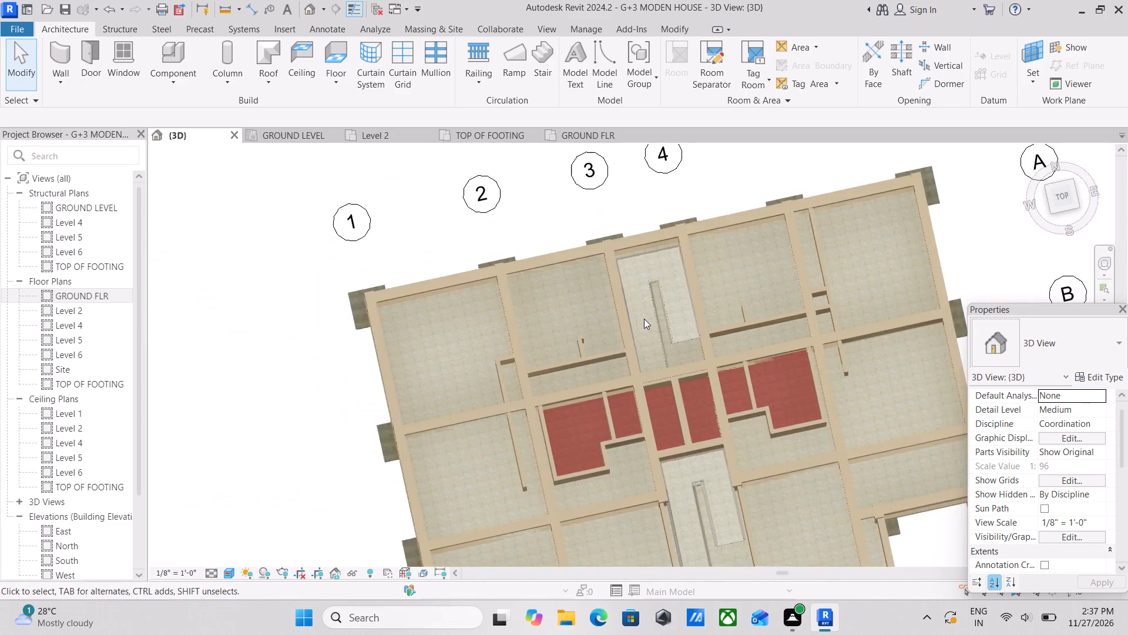
{"action": "scroll", "coordinate": [644, 319], "scroll_direction": "down", "scroll_amount": 3}
{"action": "middle_click_drag", "start_coordinate": [633, 324], "coordinate": [627, 215]}
{"action": "middle_click_drag", "start_coordinate": [615, 289], "coordinate": [657, 272], "text": "shift"}
{"action": "scroll", "coordinate": [657, 272], "scroll_direction": "up", "scroll_amount": 3}
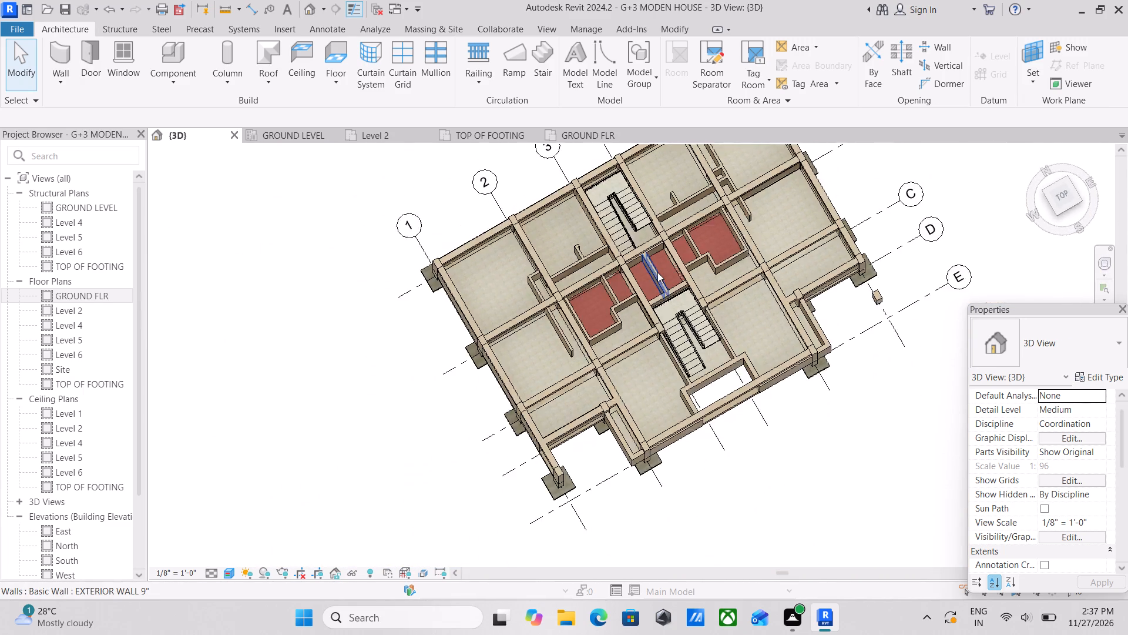
{"action": "middle_click_drag", "start_coordinate": [646, 293], "coordinate": [686, 177], "text": "shift"}
{"action": "middle_click_drag", "start_coordinate": [694, 315], "coordinate": [711, 292], "text": "shift"}
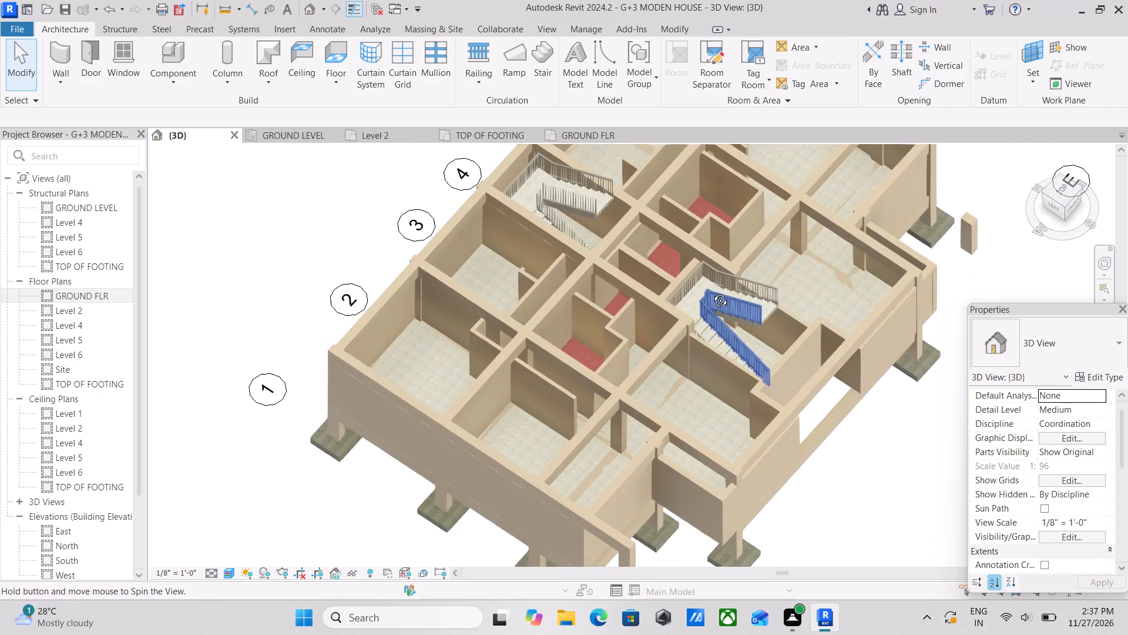
{"action": "middle_click_drag", "start_coordinate": [711, 292], "coordinate": [848, 206], "text": "shift"}
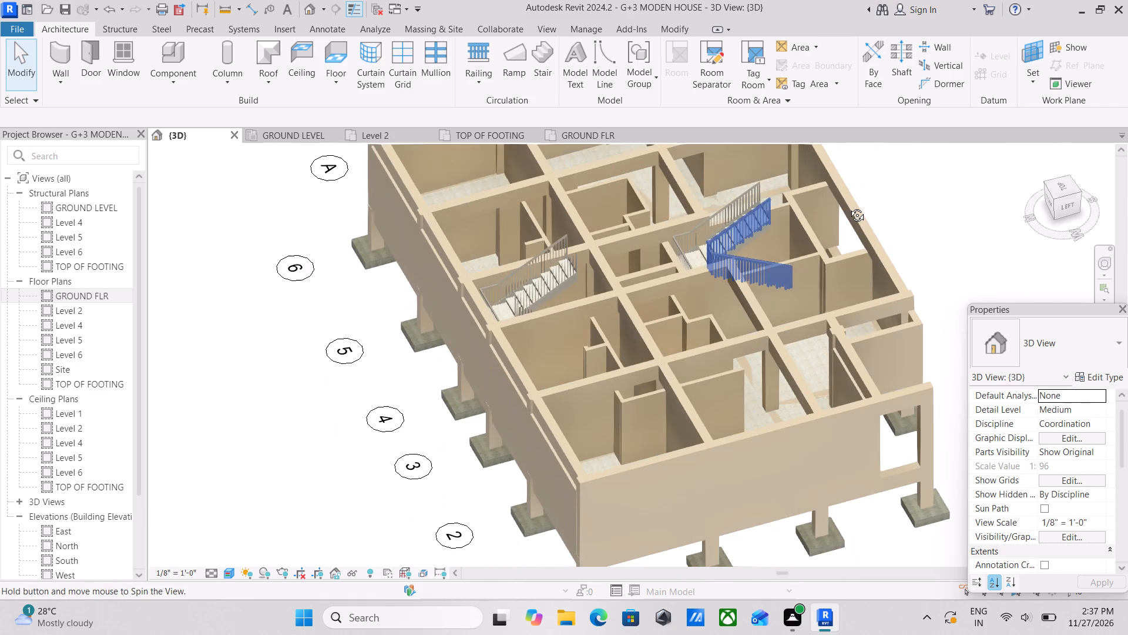
{"action": "middle_click_drag", "start_coordinate": [848, 206], "coordinate": [751, 245], "text": "shift"}
{"action": "middle_click_drag", "start_coordinate": [733, 256], "coordinate": [689, 275], "text": "shift"}
{"action": "middle_click_drag", "start_coordinate": [686, 276], "coordinate": [636, 300], "text": "shift"}
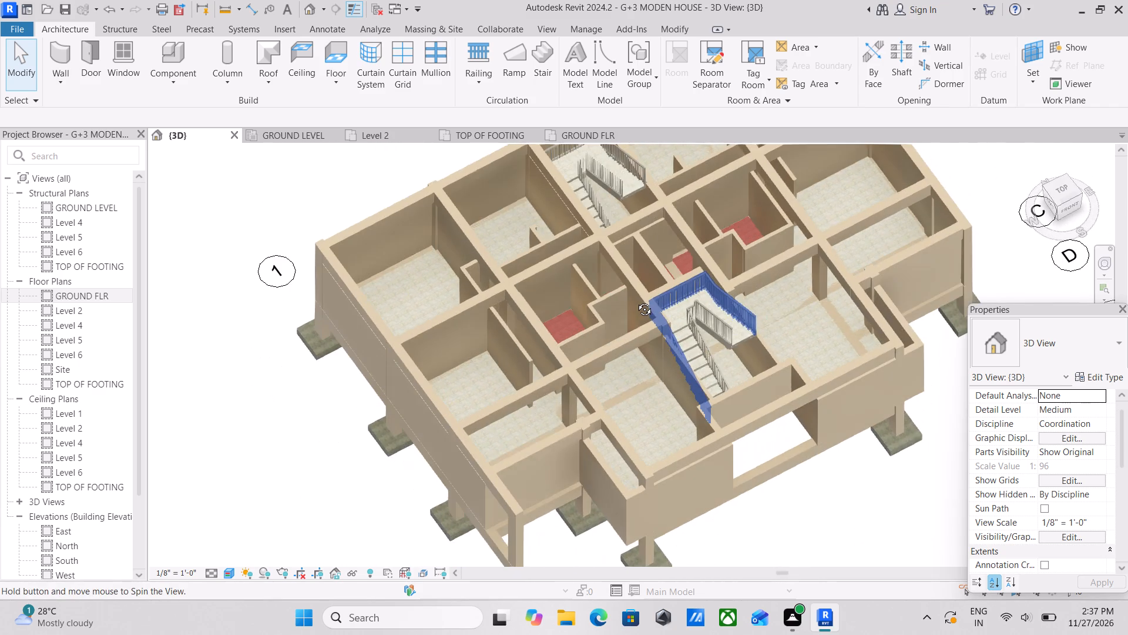
{"action": "middle_click_drag", "start_coordinate": [636, 300], "coordinate": [579, 329], "text": "shift"}
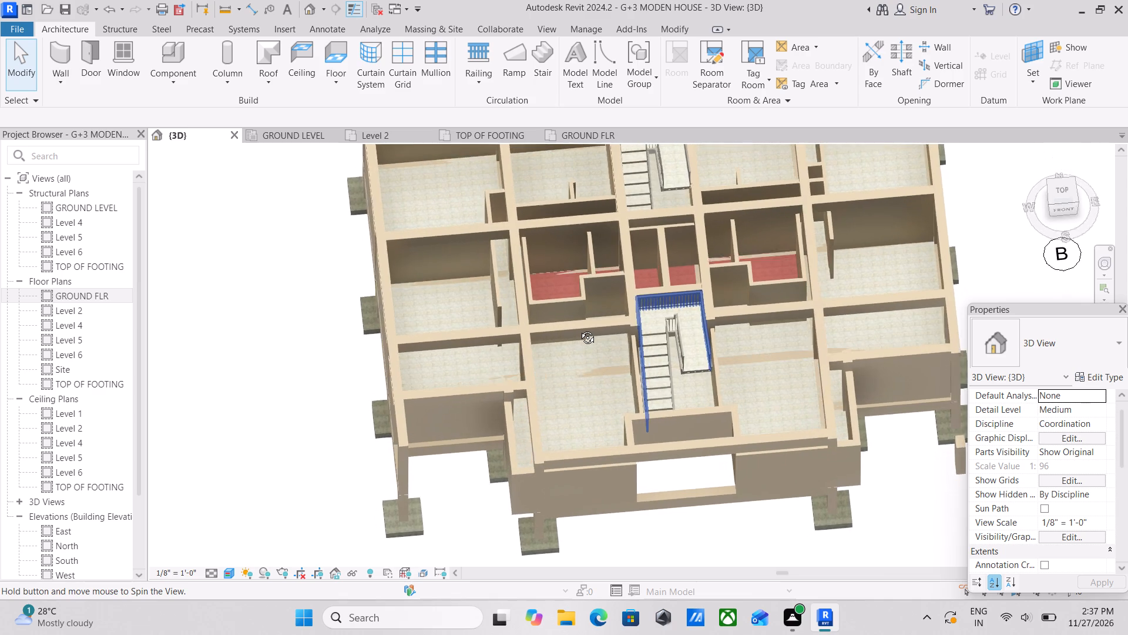
{"action": "middle_click_drag", "start_coordinate": [579, 329], "coordinate": [585, 296], "text": "shift"}
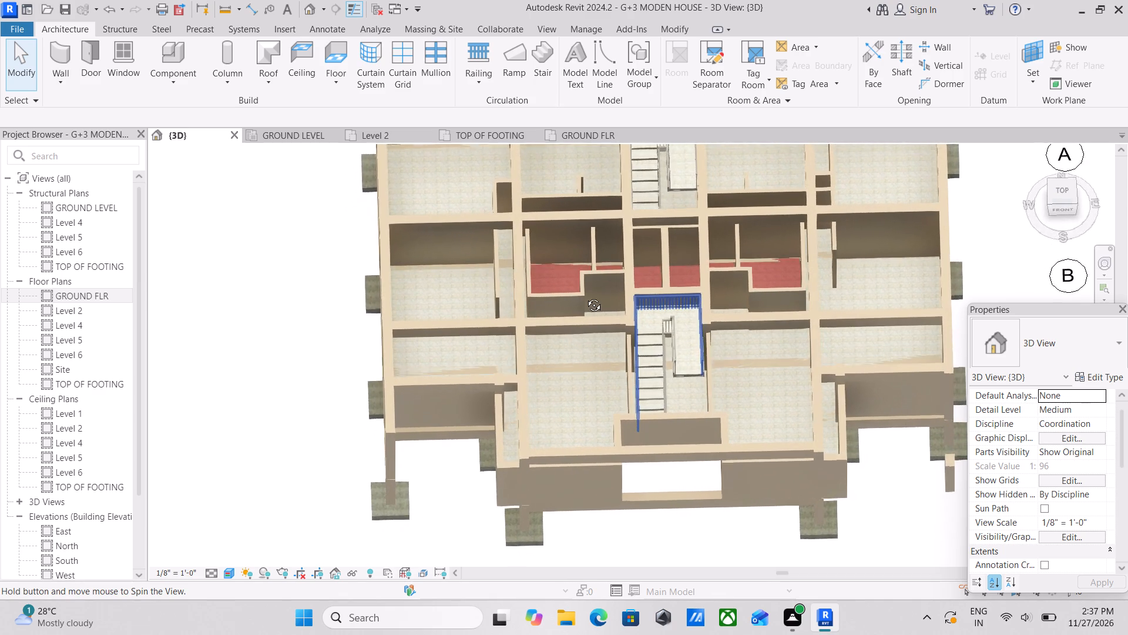
{"action": "middle_click_drag", "start_coordinate": [585, 296], "coordinate": [572, 298], "text": "shift"}
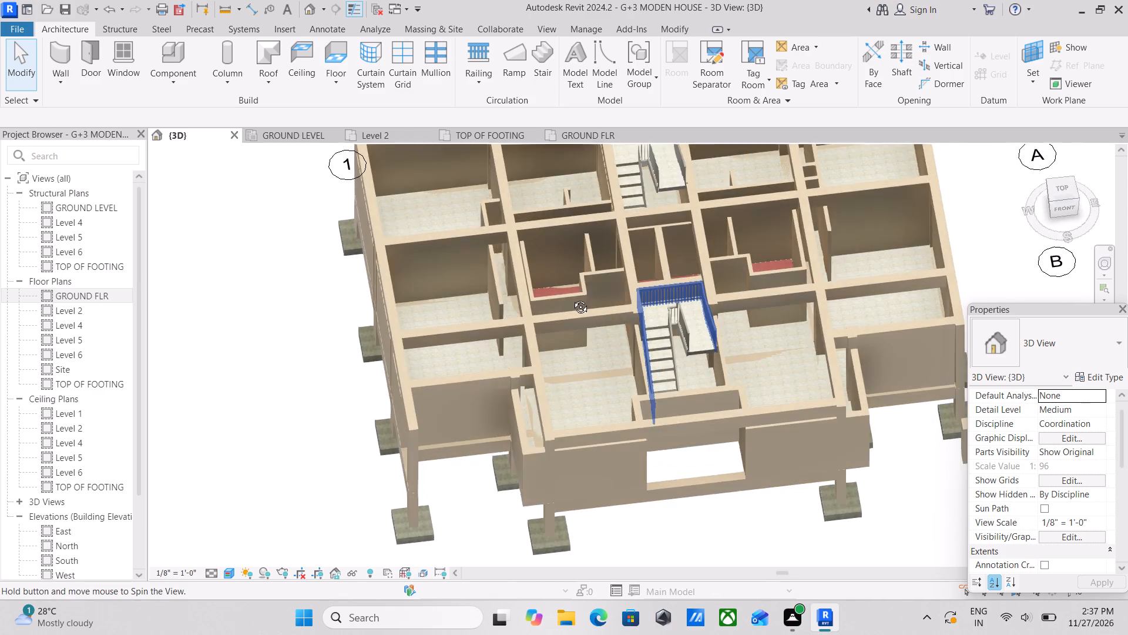
{"action": "middle_click_drag", "start_coordinate": [572, 298], "coordinate": [556, 317], "text": "shift"}
Examine the rooms and outer walls at the grid 1 end of the house, from floor level down to the footings.
{"action": "scroll", "coordinate": [556, 317], "scroll_direction": "up", "scroll_amount": 1, "text": "shift"}
{"action": "middle_click_drag", "start_coordinate": [535, 270], "coordinate": [556, 304], "text": "shift"}
{"action": "scroll", "coordinate": [555, 304], "scroll_direction": "up", "scroll_amount": 1, "text": "shift"}
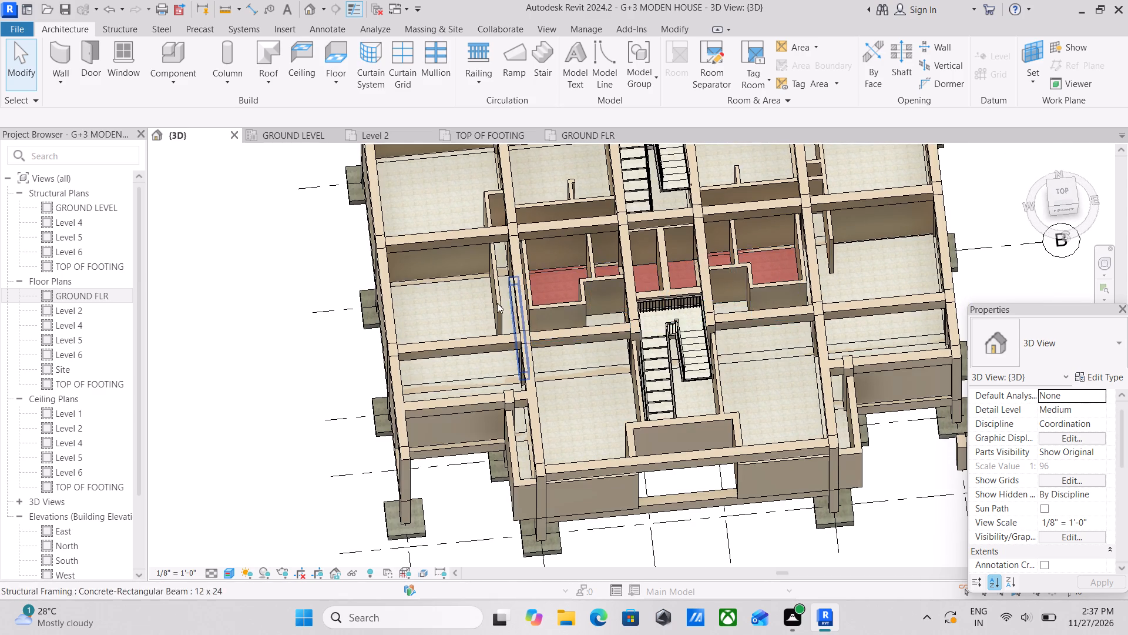
{"action": "middle_click_drag", "start_coordinate": [490, 301], "coordinate": [481, 378], "text": "shift"}
{"action": "scroll", "coordinate": [481, 255], "scroll_direction": "up", "scroll_amount": 2}
{"action": "middle_click_drag", "start_coordinate": [491, 270], "coordinate": [439, 192], "text": "shift"}
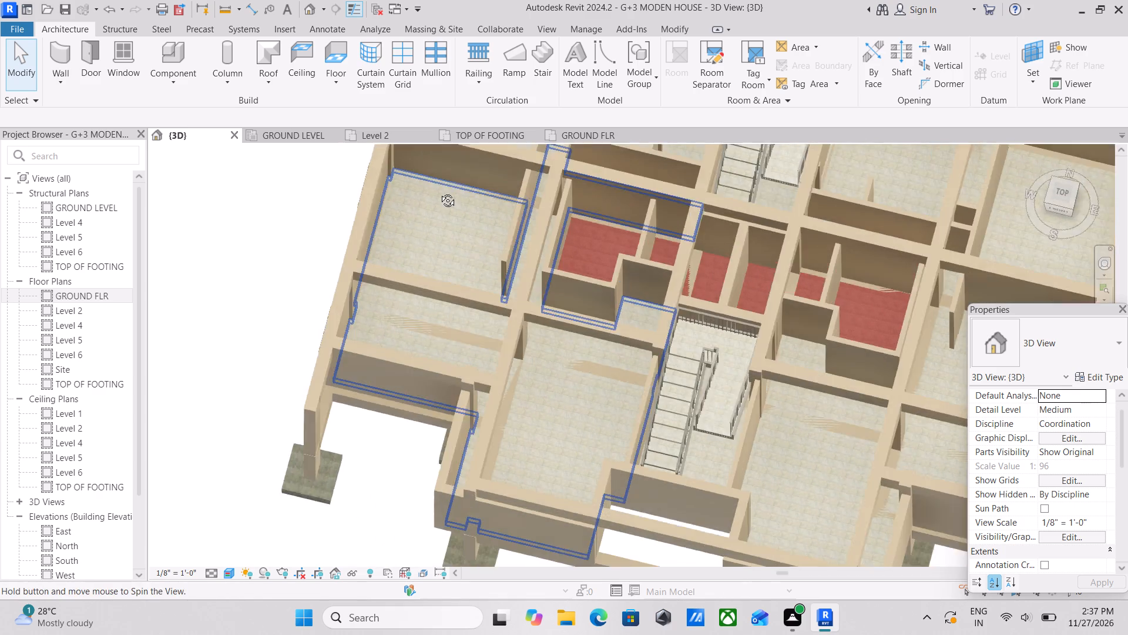
{"action": "middle_click_drag", "start_coordinate": [439, 192], "coordinate": [434, 166], "text": "shift"}
{"action": "middle_click_drag", "start_coordinate": [573, 327], "coordinate": [596, 196], "text": "shift"}
{"action": "middle_click_drag", "start_coordinate": [565, 362], "coordinate": [663, 211], "text": "shift"}
{"action": "middle_click_drag", "start_coordinate": [676, 275], "coordinate": [720, 324]}
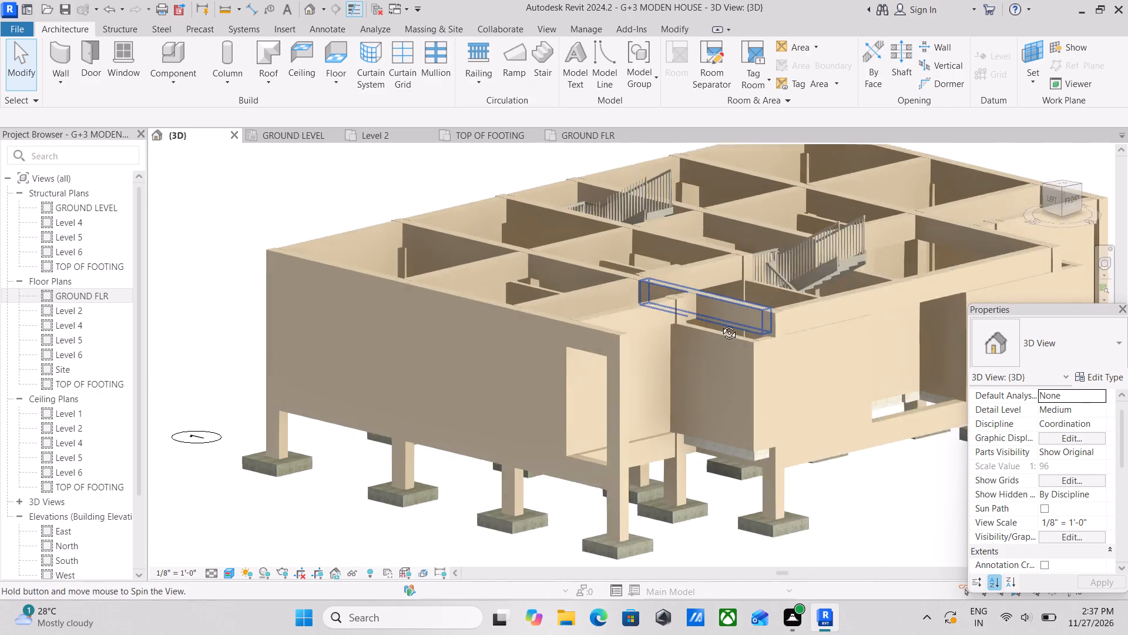
{"action": "middle_click_drag", "start_coordinate": [720, 324], "coordinate": [721, 329]}
{"action": "scroll", "coordinate": [601, 333], "scroll_direction": "up", "scroll_amount": 2}
{"action": "middle_click_drag", "start_coordinate": [493, 329], "coordinate": [536, 399], "text": "shift"}
{"action": "scroll", "coordinate": [528, 392], "scroll_direction": "up", "scroll_amount": 2}
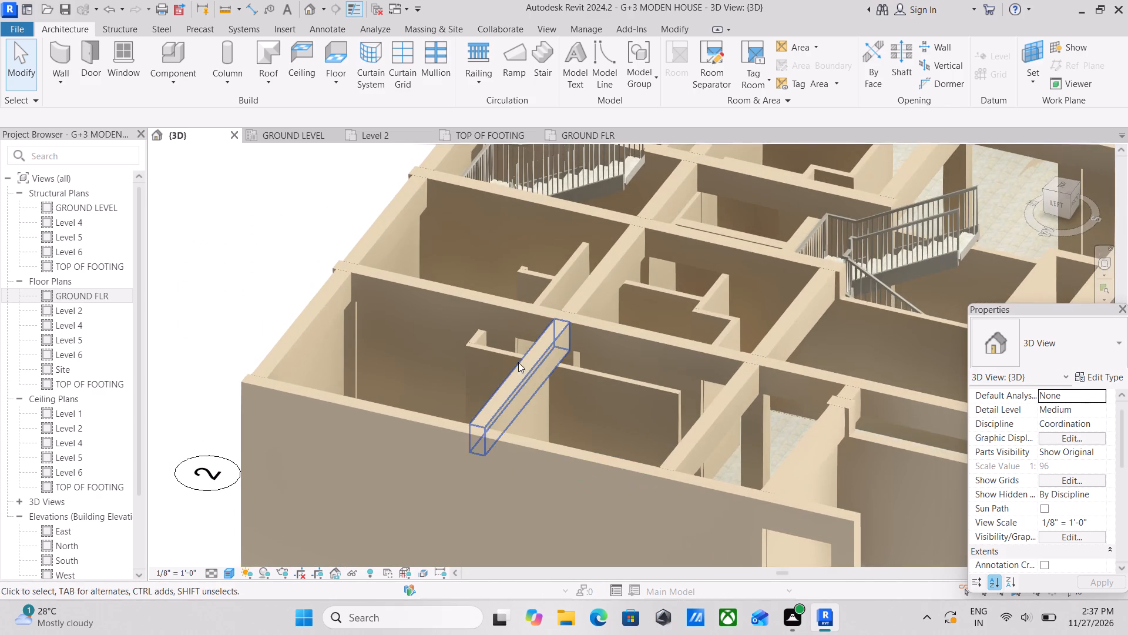
{"action": "middle_click_drag", "start_coordinate": [506, 346], "coordinate": [537, 386], "text": "shift"}
{"action": "middle_click_drag", "start_coordinate": [592, 411], "coordinate": [607, 380]}
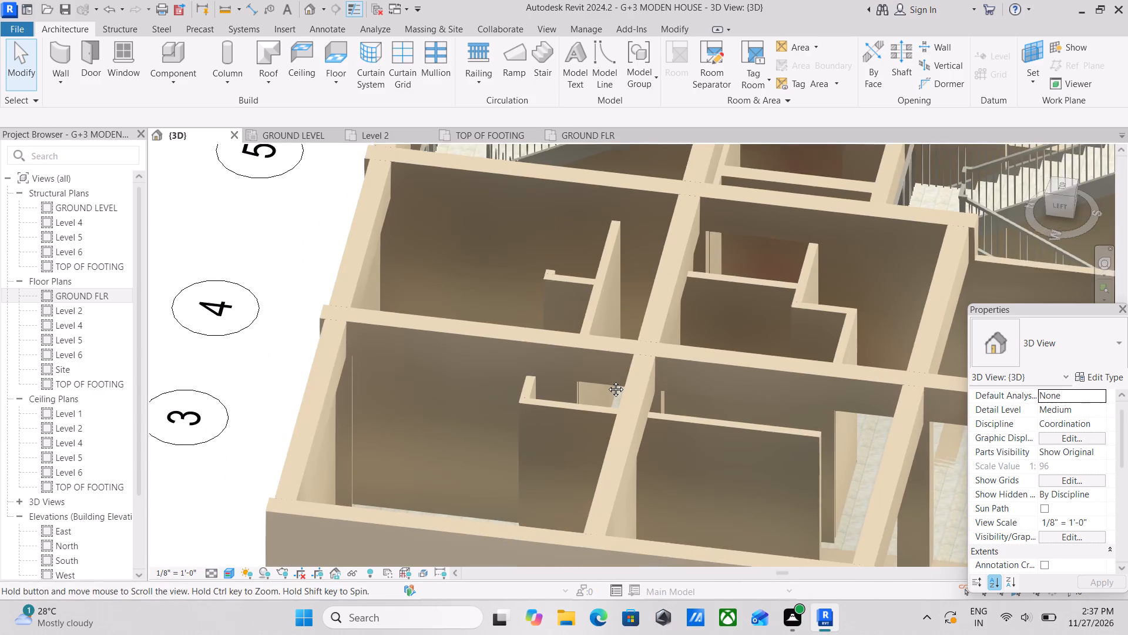
{"action": "middle_click_drag", "start_coordinate": [607, 380], "coordinate": [606, 382]}
{"action": "scroll", "coordinate": [611, 371], "scroll_direction": "down", "scroll_amount": 2, "text": "shift"}
{"action": "middle_click_drag", "start_coordinate": [611, 371], "coordinate": [626, 275], "text": "shift"}
{"action": "scroll", "coordinate": [705, 315], "scroll_direction": "down", "scroll_amount": 2}
{"action": "middle_click_drag", "start_coordinate": [705, 315], "coordinate": [646, 313]}
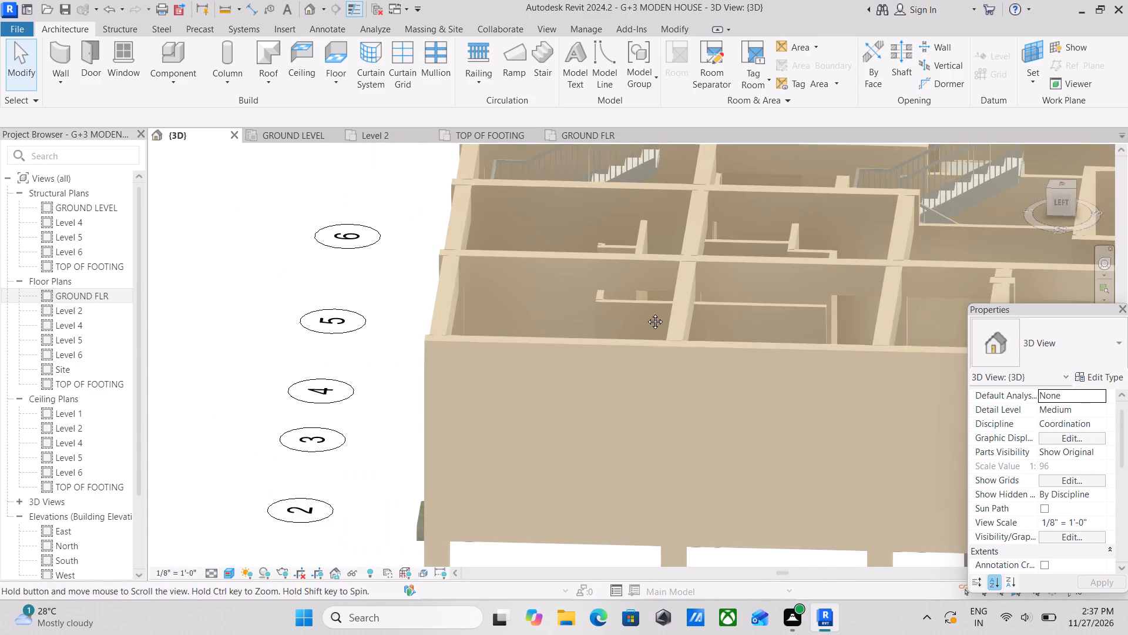
{"action": "middle_click_drag", "start_coordinate": [646, 313], "coordinate": [531, 302]}
{"action": "middle_click_drag", "start_coordinate": [636, 309], "coordinate": [455, 398], "text": "shift"}
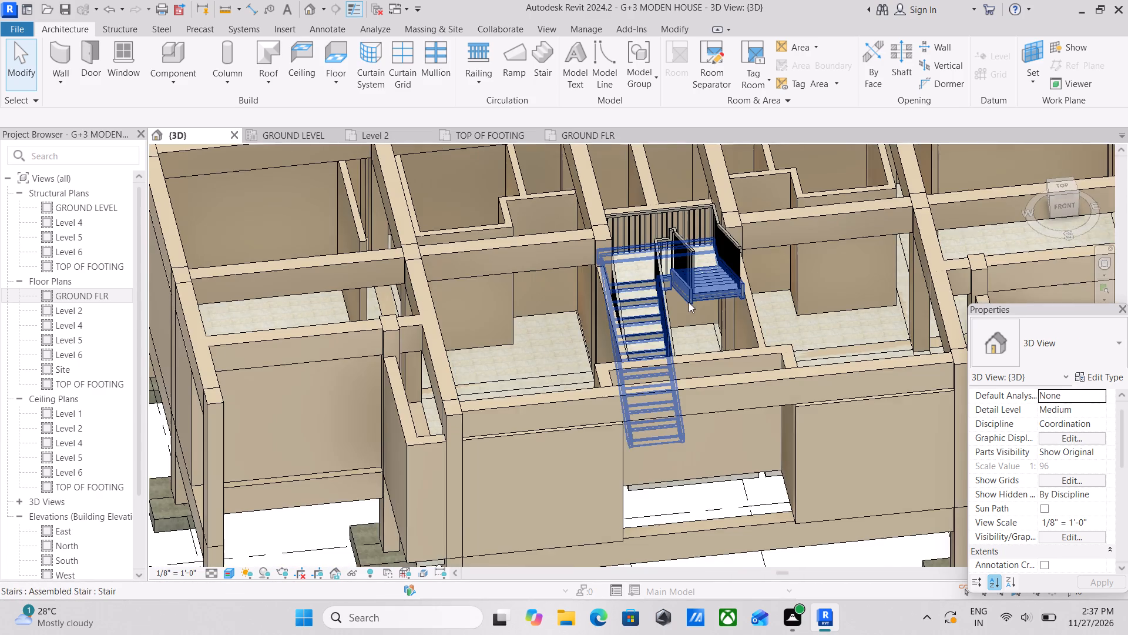
Examine the front staircase with its railings, the adjoining tiled rooms and the red-tiled rooms behind it.
{"action": "middle_click_drag", "start_coordinate": [689, 302], "coordinate": [482, 323]}
{"action": "scroll", "coordinate": [650, 313], "scroll_direction": "up", "scroll_amount": 2}
{"action": "scroll", "coordinate": [523, 329], "scroll_direction": "up", "scroll_amount": 4}
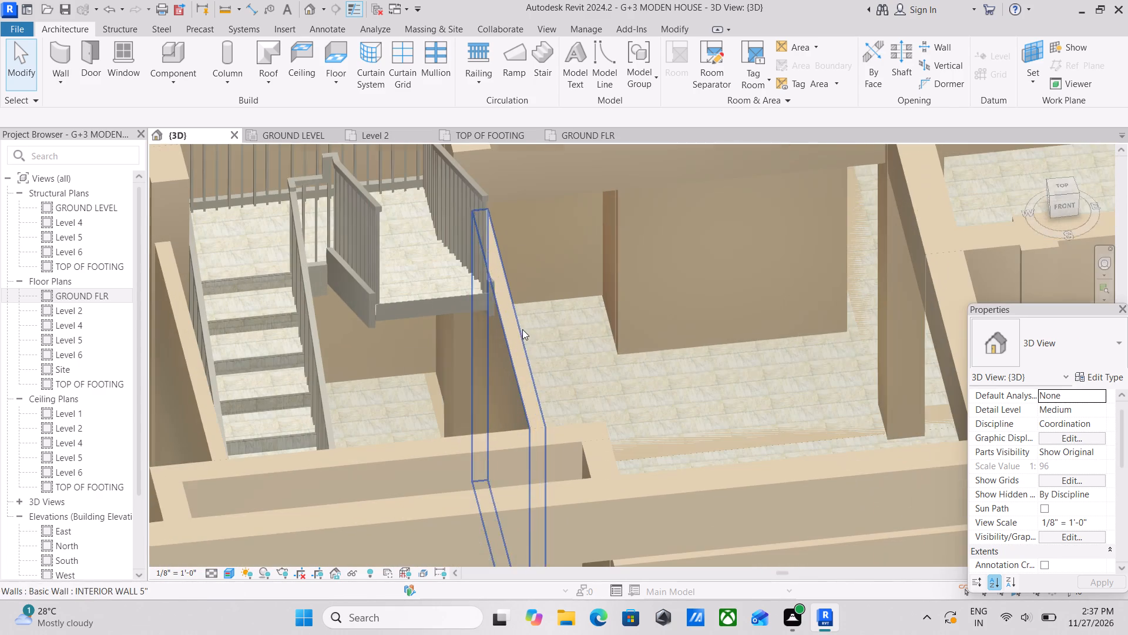
{"action": "middle_click_drag", "start_coordinate": [700, 331], "coordinate": [694, 377]}
{"action": "scroll", "coordinate": [696, 357], "scroll_direction": "down", "scroll_amount": 1, "text": "shift"}
{"action": "middle_click_drag", "start_coordinate": [696, 357], "coordinate": [719, 379], "text": "shift"}
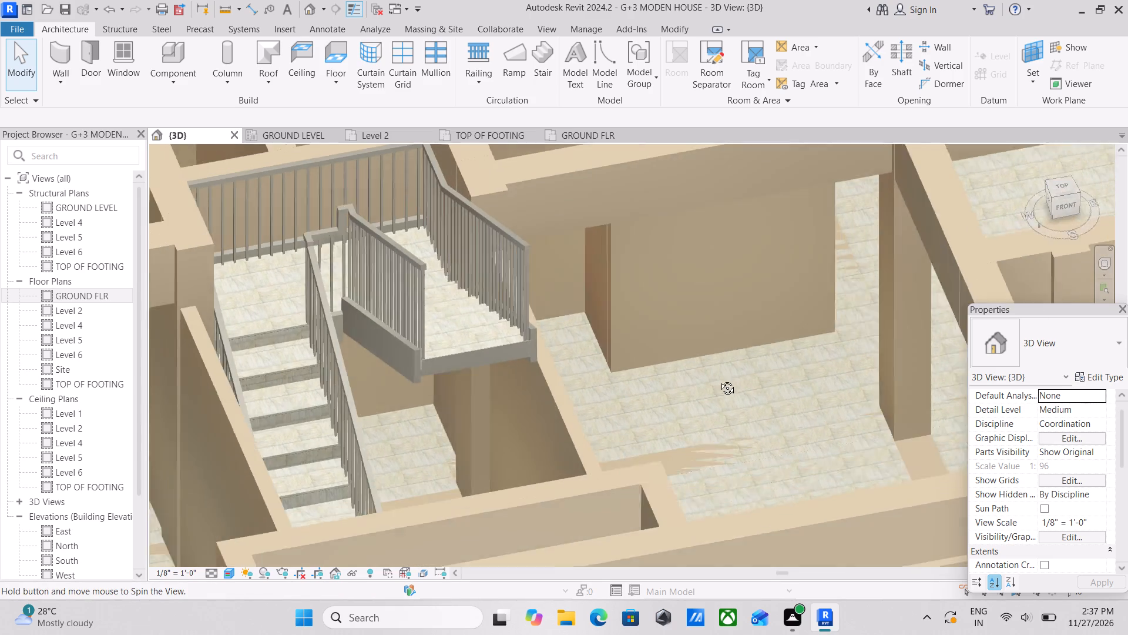
{"action": "middle_click_drag", "start_coordinate": [719, 379], "coordinate": [725, 386], "text": "shift"}
{"action": "scroll", "coordinate": [725, 382], "scroll_direction": "down", "scroll_amount": 5}
{"action": "middle_click_drag", "start_coordinate": [758, 361], "coordinate": [729, 399], "text": "shift"}
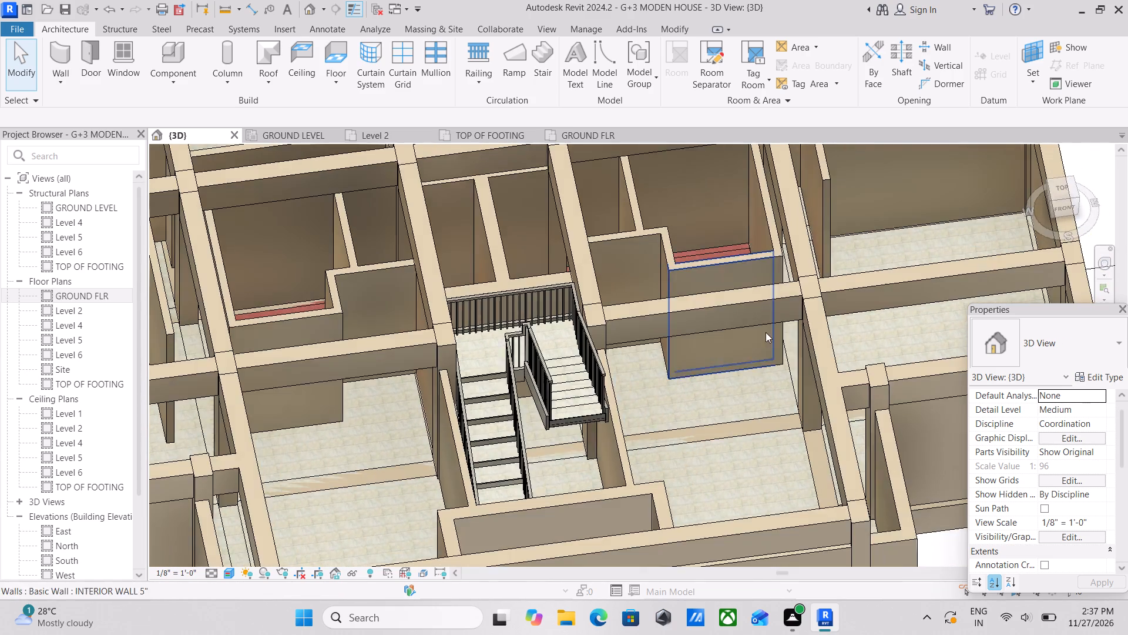
{"action": "middle_click_drag", "start_coordinate": [766, 332], "coordinate": [741, 392]}
{"action": "scroll", "coordinate": [743, 316], "scroll_direction": "down", "scroll_amount": 1}
{"action": "middle_click_drag", "start_coordinate": [743, 322], "coordinate": [743, 432]}
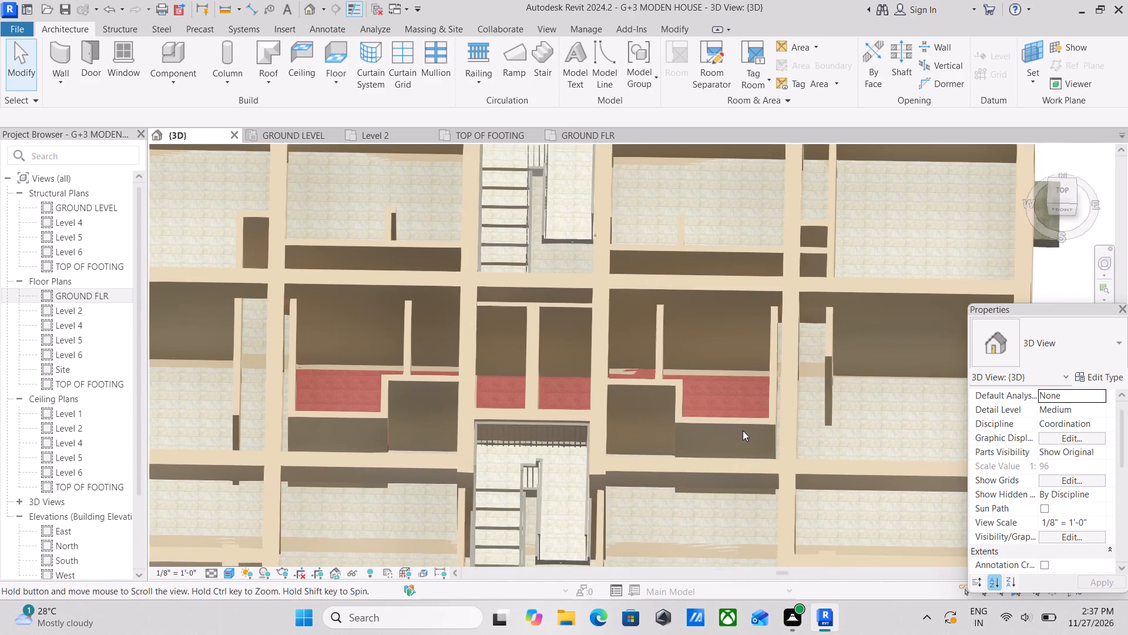
Examine the red-tiled rooms, interior partitions and grid 6 end rooms from above and at an angle.
{"action": "middle_click_drag", "start_coordinate": [739, 376], "coordinate": [747, 459], "text": "shift"}
{"action": "middle_click_drag", "start_coordinate": [701, 392], "coordinate": [701, 434], "text": "shift"}
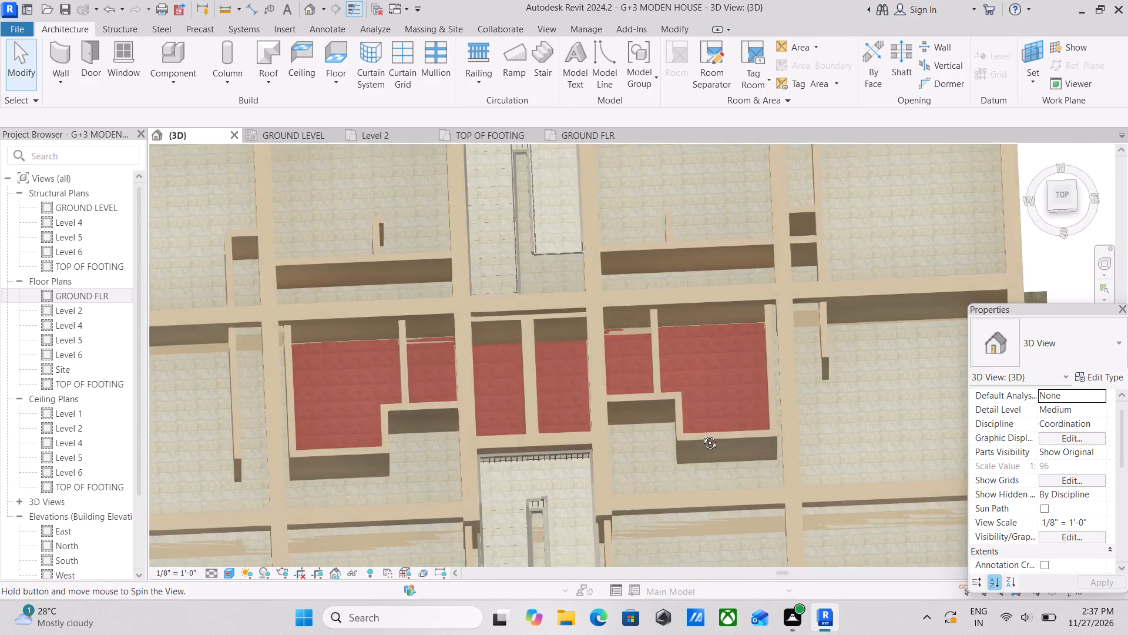
{"action": "middle_click_drag", "start_coordinate": [701, 434], "coordinate": [717, 397], "text": "shift"}
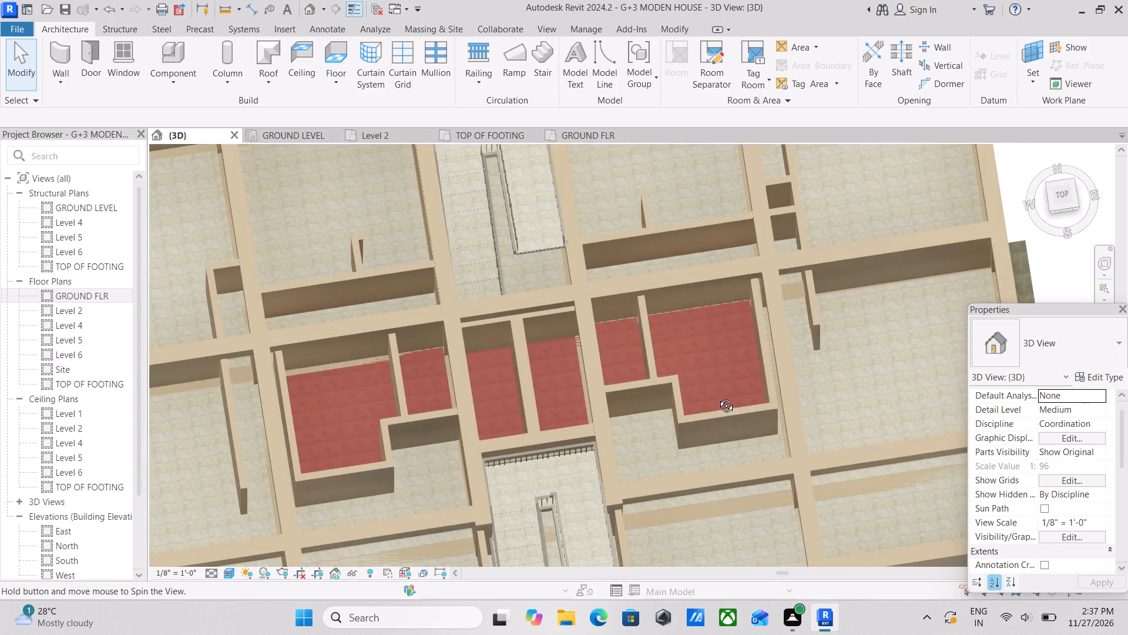
{"action": "middle_click_drag", "start_coordinate": [717, 397], "coordinate": [722, 379], "text": "shift"}
{"action": "middle_click_drag", "start_coordinate": [732, 377], "coordinate": [671, 466]}
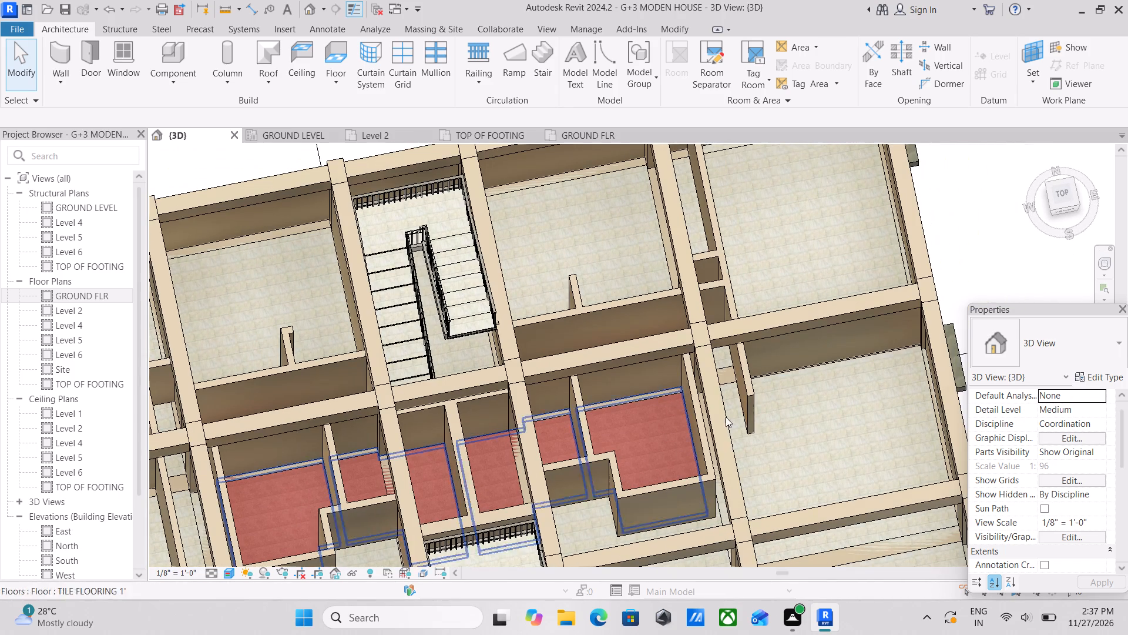
{"action": "middle_click_drag", "start_coordinate": [759, 400], "coordinate": [736, 293], "text": "shift"}
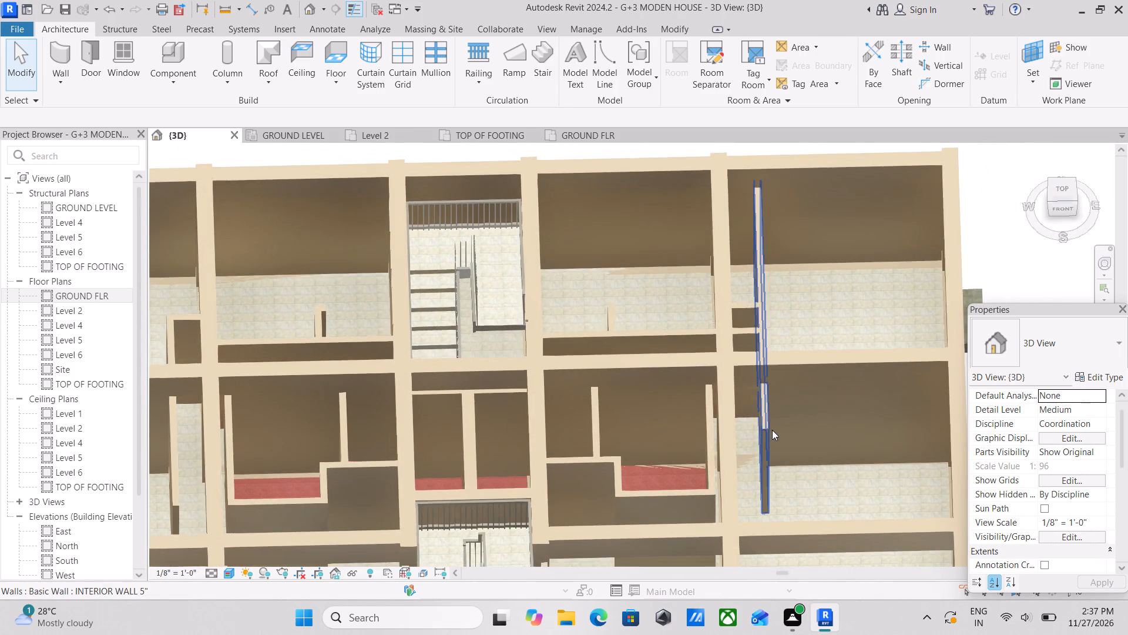
{"action": "middle_click_drag", "start_coordinate": [774, 429], "coordinate": [739, 452], "text": "shift"}
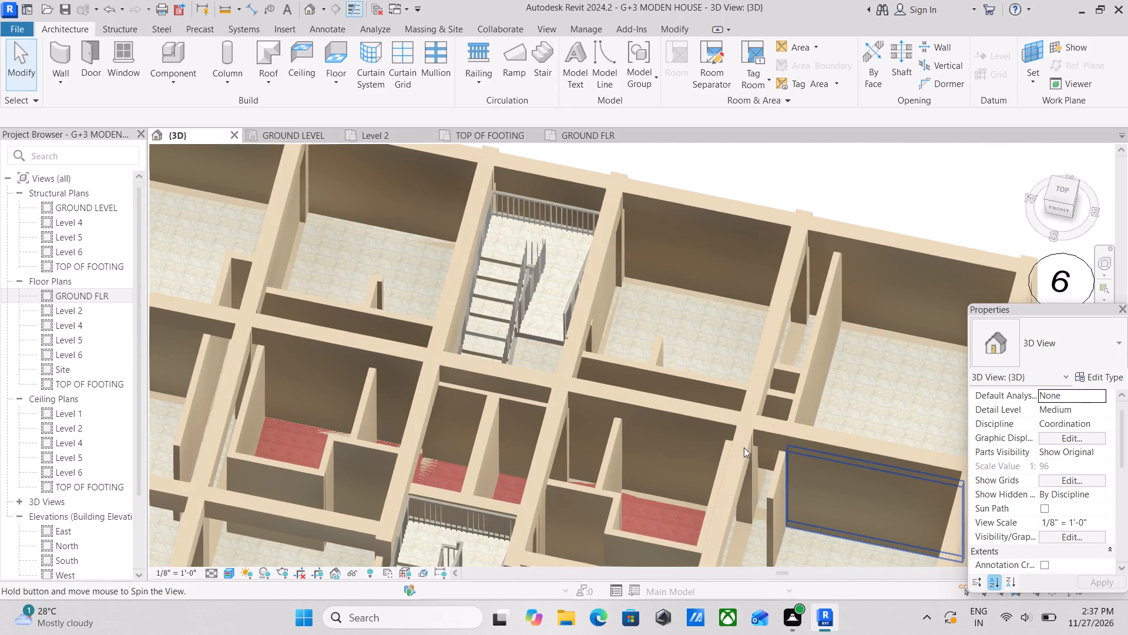
{"action": "middle_click_drag", "start_coordinate": [819, 344], "coordinate": [812, 319], "text": "shift"}
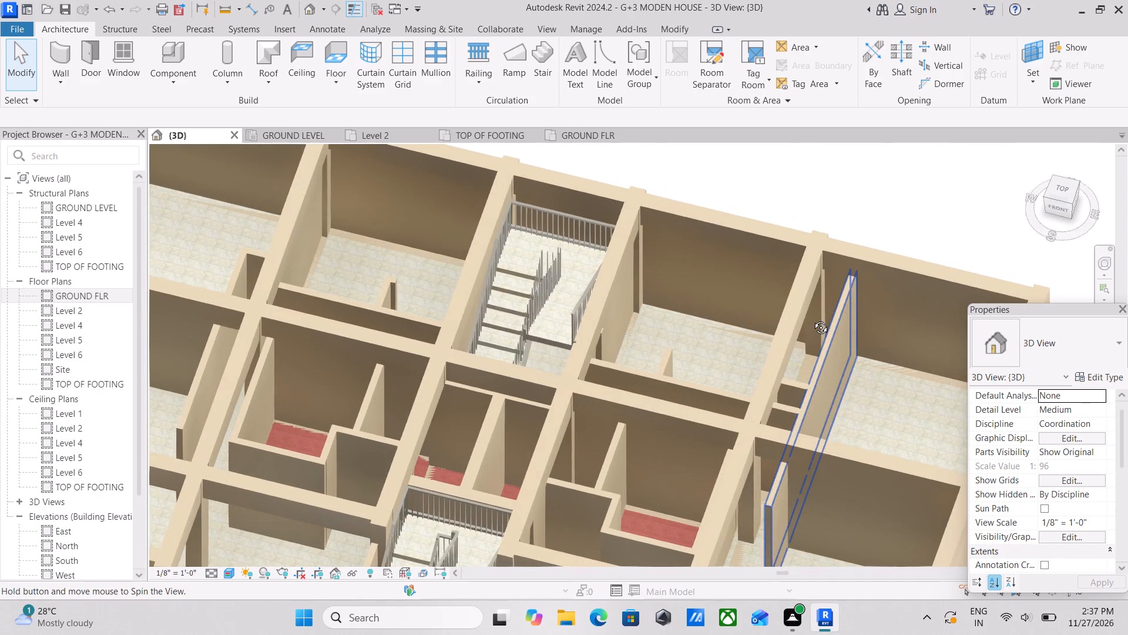
{"action": "middle_click_drag", "start_coordinate": [812, 319], "coordinate": [861, 308], "text": "shift"}
{"action": "middle_click_drag", "start_coordinate": [808, 326], "coordinate": [856, 302], "text": "shift"}
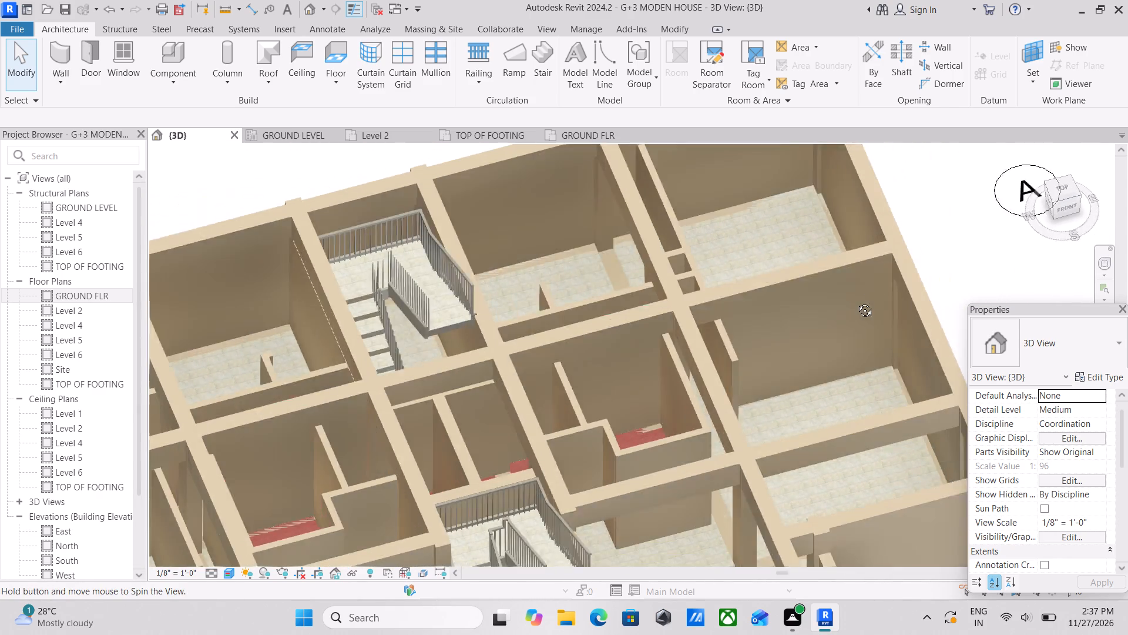
{"action": "middle_click_drag", "start_coordinate": [856, 302], "coordinate": [864, 285], "text": "shift"}
Examine the rear staircase railings and adjoining rooms up close, ending with the rooms at the grid 1 end.
{"action": "scroll", "coordinate": [572, 259], "scroll_direction": "up", "scroll_amount": 2}
{"action": "scroll", "coordinate": [553, 209], "scroll_direction": "up", "scroll_amount": 1}
{"action": "middle_click_drag", "start_coordinate": [552, 215], "coordinate": [562, 245]}
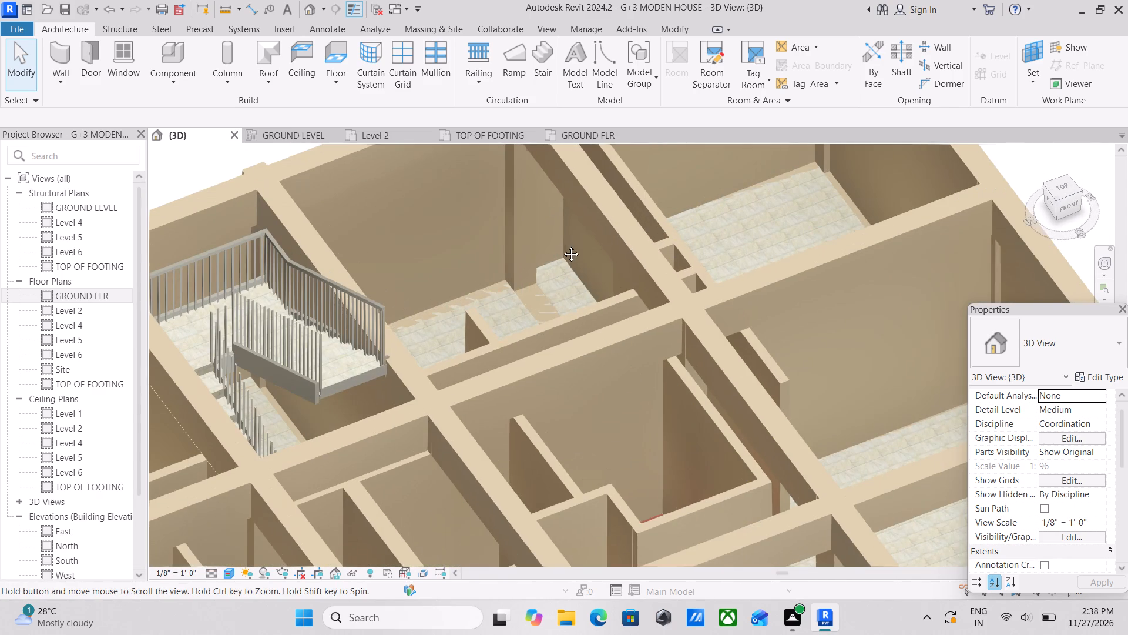
{"action": "middle_click_drag", "start_coordinate": [562, 245], "coordinate": [579, 308]}
{"action": "scroll", "coordinate": [579, 310], "scroll_direction": "up", "scroll_amount": 1}
{"action": "scroll", "coordinate": [594, 295], "scroll_direction": "down", "scroll_amount": 4, "text": "shift"}
{"action": "scroll", "coordinate": [592, 295], "scroll_direction": "down", "scroll_amount": 3}
{"action": "middle_click_drag", "start_coordinate": [470, 337], "coordinate": [448, 356], "text": "shift"}
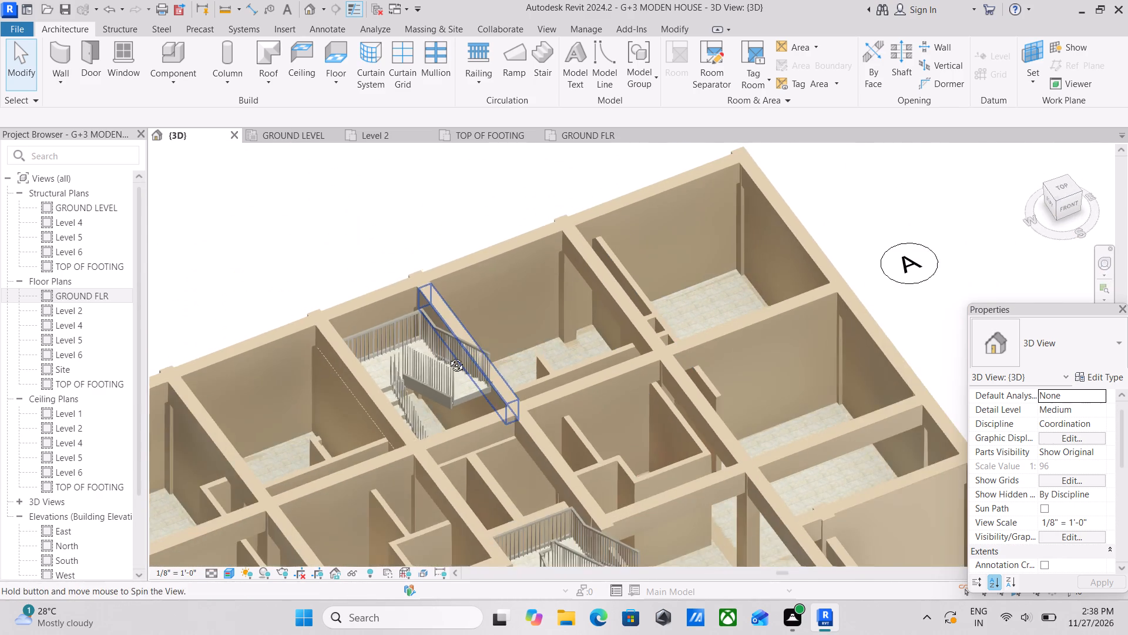
{"action": "middle_click_drag", "start_coordinate": [448, 356], "coordinate": [419, 369], "text": "shift"}
{"action": "middle_click_drag", "start_coordinate": [381, 359], "coordinate": [773, 307]}
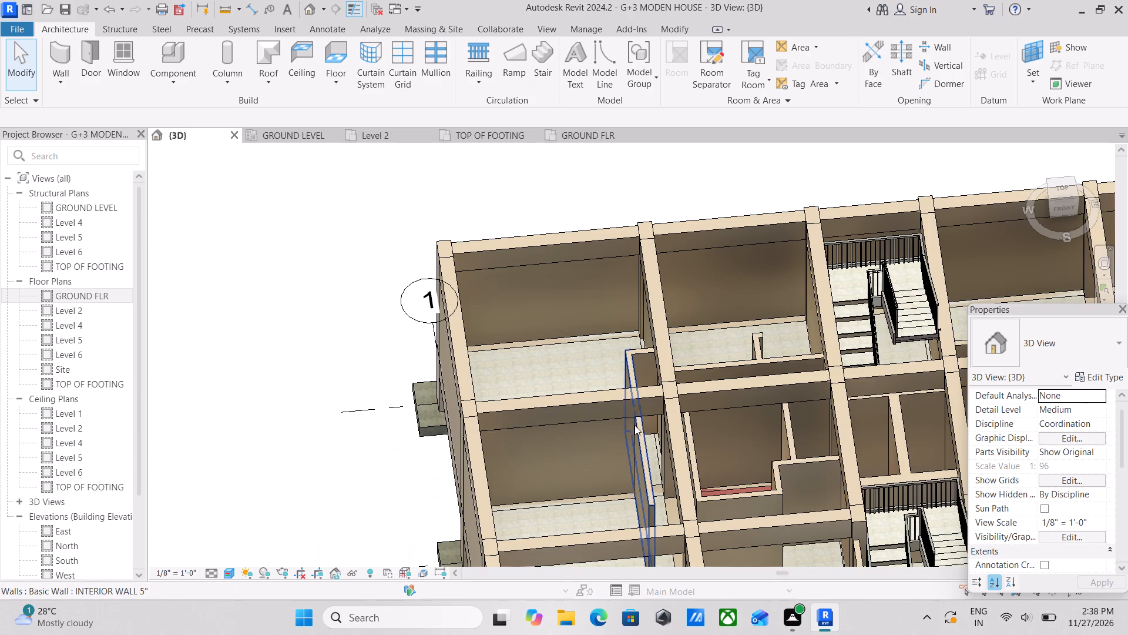
From the top view, shorten the long INTERIOR WALL 5" near grid 1 to about 5'-9 1/2", ending at the grid B beam's inner face.
{"action": "left_click", "coordinate": [1061, 189]}
{"action": "scroll", "coordinate": [741, 338], "scroll_direction": "up", "scroll_amount": 5}
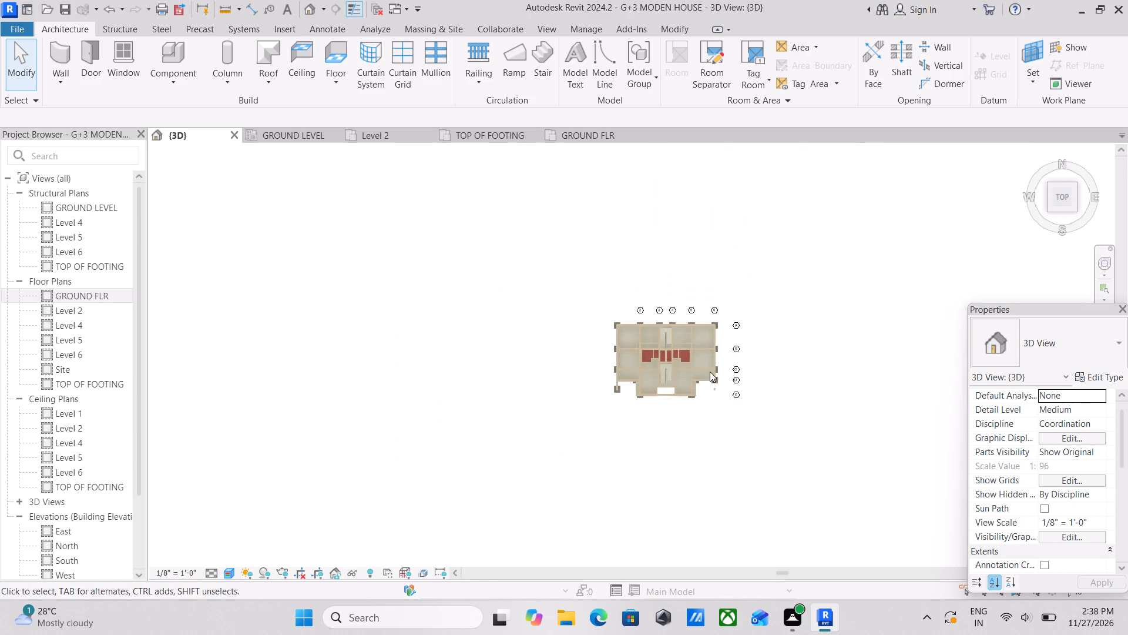
{"action": "scroll", "coordinate": [627, 399], "scroll_direction": "up", "scroll_amount": 14}
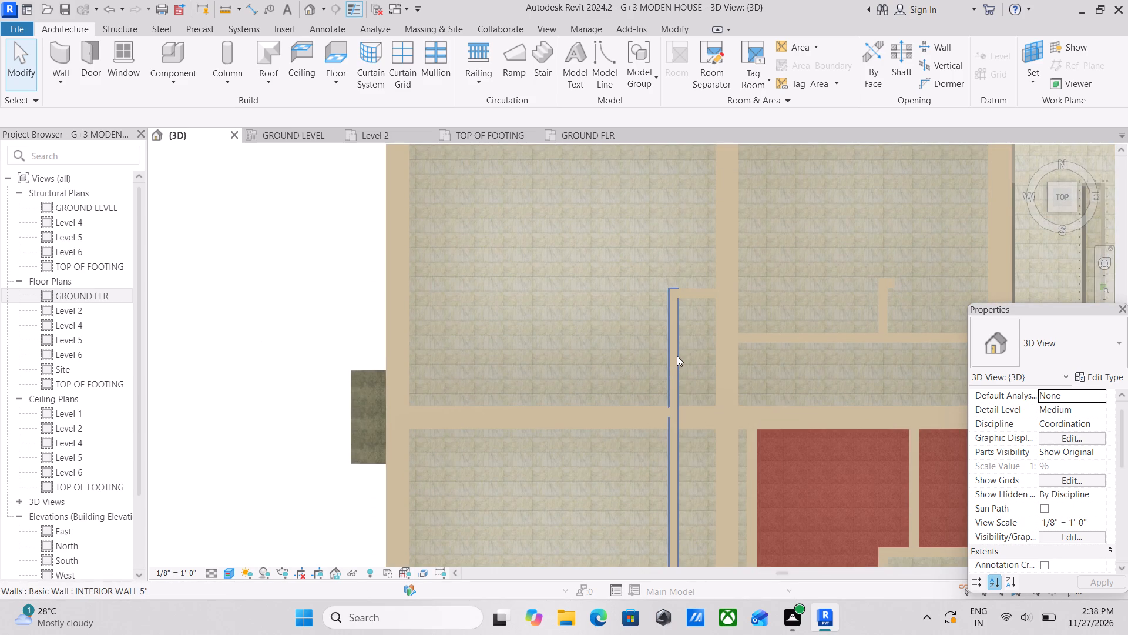
{"action": "left_click", "coordinate": [677, 356]}
{"action": "scroll", "coordinate": [675, 356], "scroll_direction": "down", "scroll_amount": 2}
{"action": "middle_click_drag", "start_coordinate": [675, 356], "coordinate": [676, 248]}
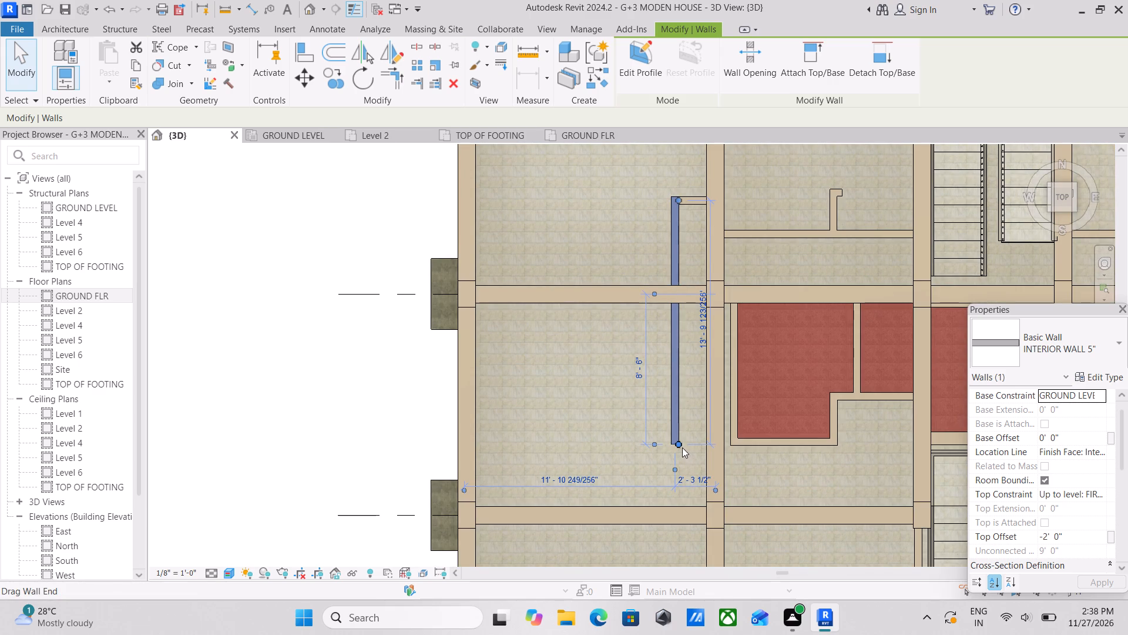
{"action": "left_click_drag", "start_coordinate": [680, 443], "coordinate": [683, 412]}
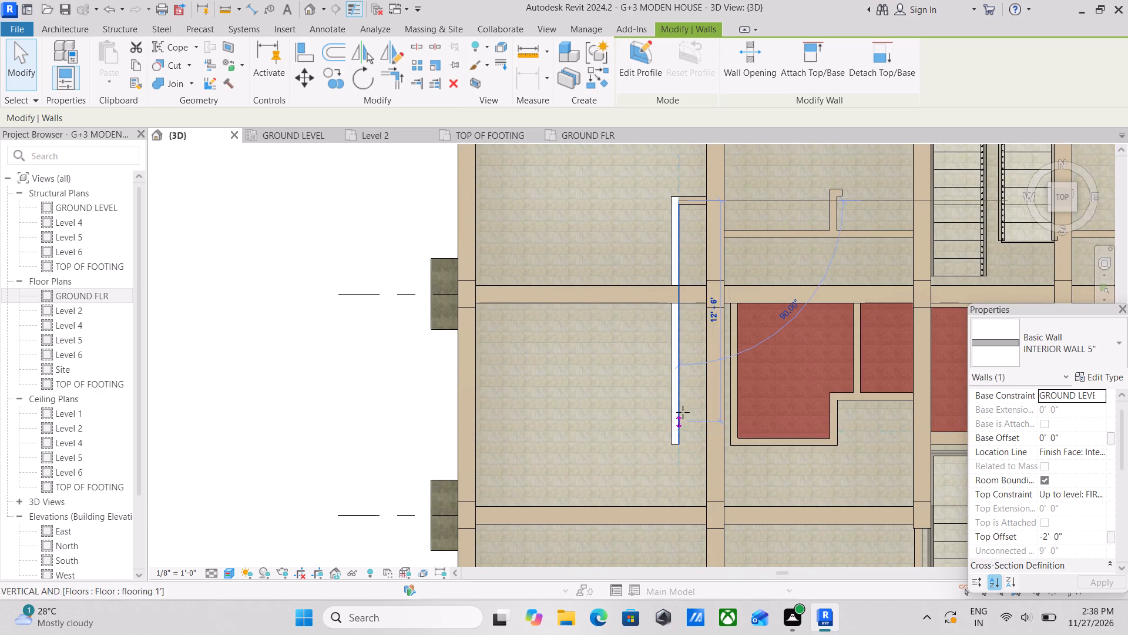
{"action": "left_click_drag", "start_coordinate": [683, 412], "coordinate": [674, 309]}
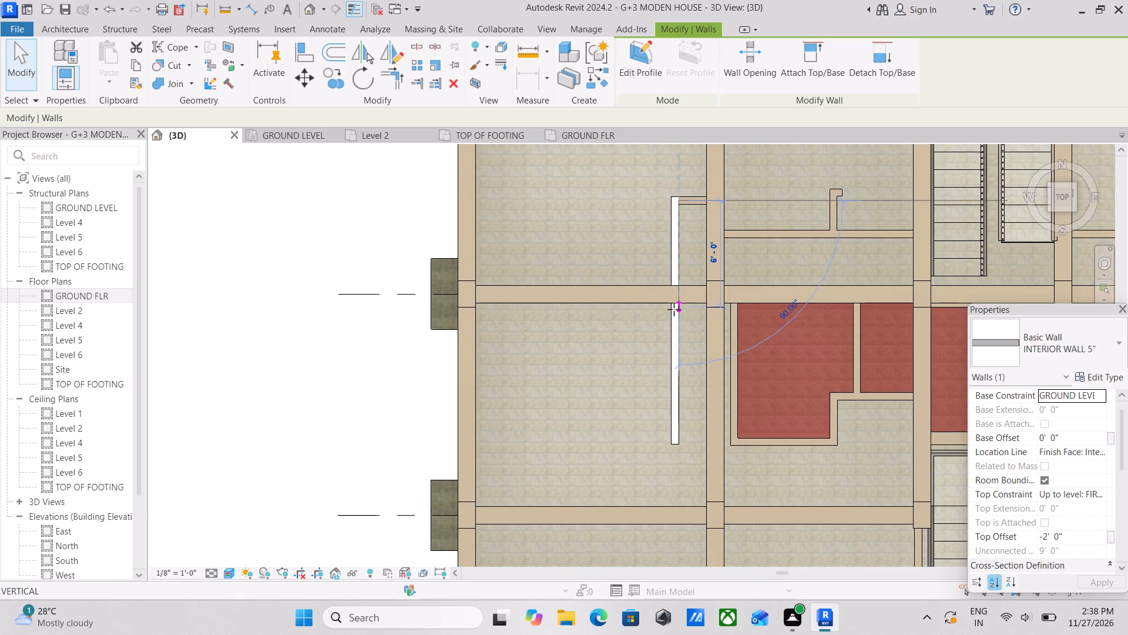
{"action": "left_click_drag", "start_coordinate": [674, 309], "coordinate": [674, 303]}
{"action": "scroll", "coordinate": [676, 330], "scroll_direction": "up", "scroll_amount": 4}
{"action": "key", "text": "Escape"}
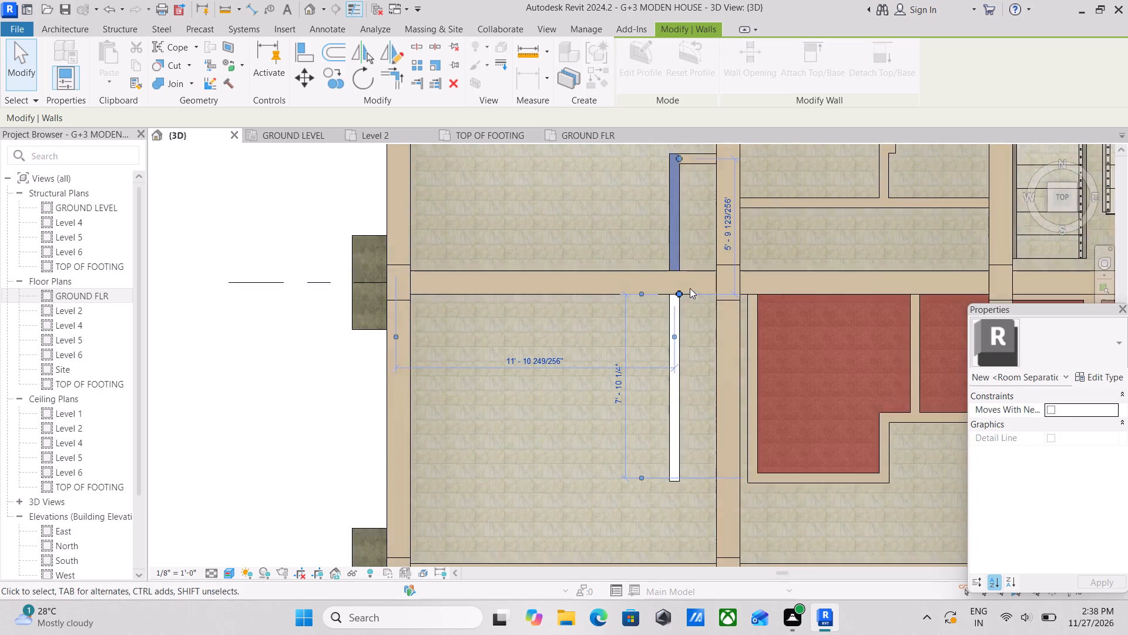
Examine the floor along the removed wall stretch, checking which floor element surrounds it.
{"action": "scroll", "coordinate": [690, 288], "scroll_direction": "up", "scroll_amount": 1}
{"action": "scroll", "coordinate": [683, 333], "scroll_direction": "down", "scroll_amount": 2}
{"action": "middle_click_drag", "start_coordinate": [684, 333], "coordinate": [628, 258]}
{"action": "scroll", "coordinate": [646, 343], "scroll_direction": "down", "scroll_amount": 1}
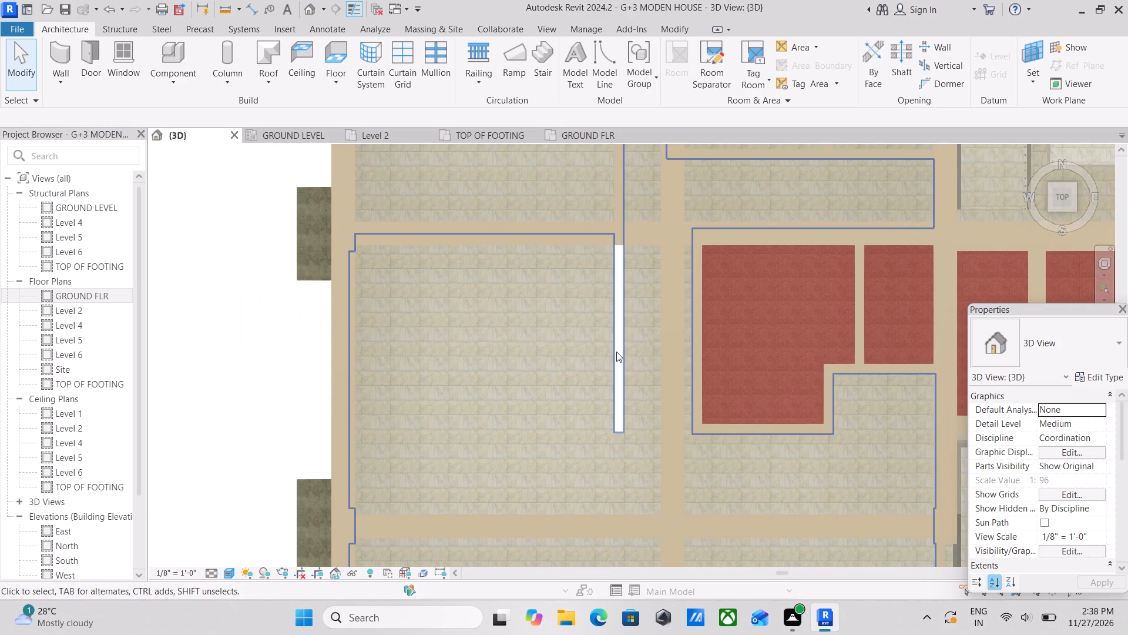
{"action": "left_click", "coordinate": [620, 348]}
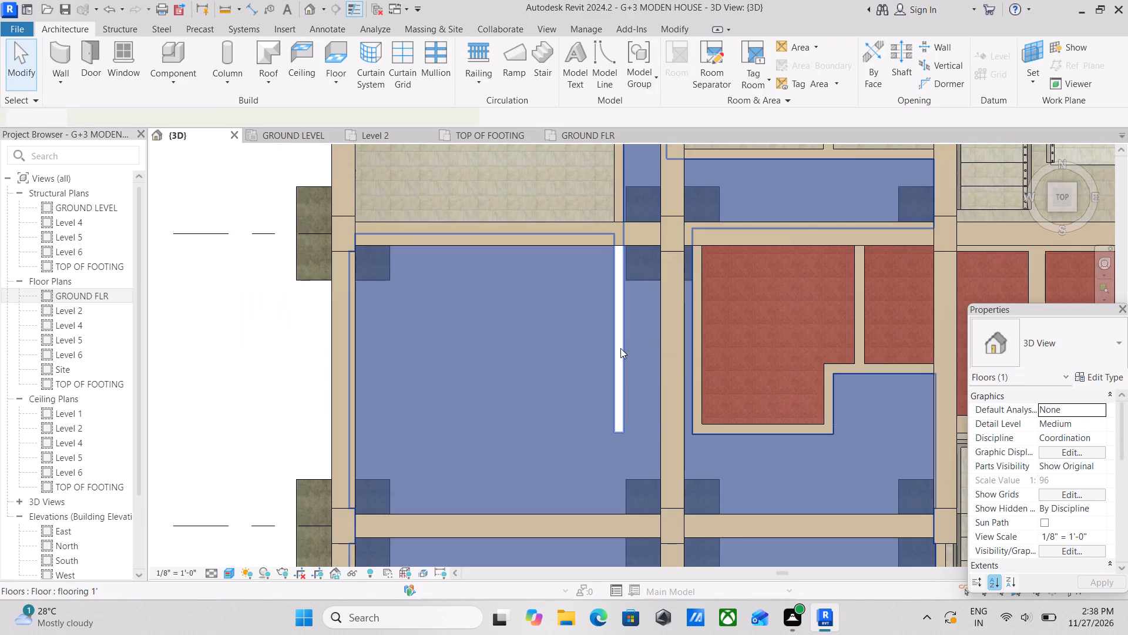
{"action": "key", "text": "Escape"}
{"action": "scroll", "coordinate": [634, 340], "scroll_direction": "down", "scroll_amount": 1}
{"action": "middle_click_drag", "start_coordinate": [634, 340], "coordinate": [665, 318]}
{"action": "scroll", "coordinate": [649, 313], "scroll_direction": "up", "scroll_amount": 1}
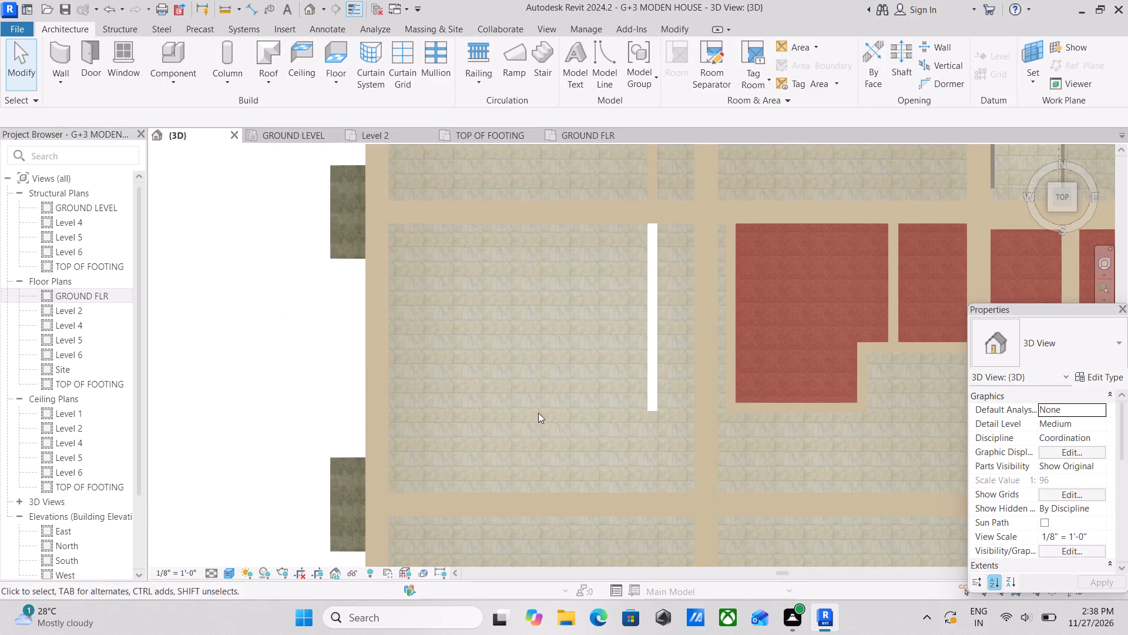
Set the 3D view to Wireframe and check the floor outline beside the shortened wall.
{"action": "left_click", "coordinate": [236, 576]}
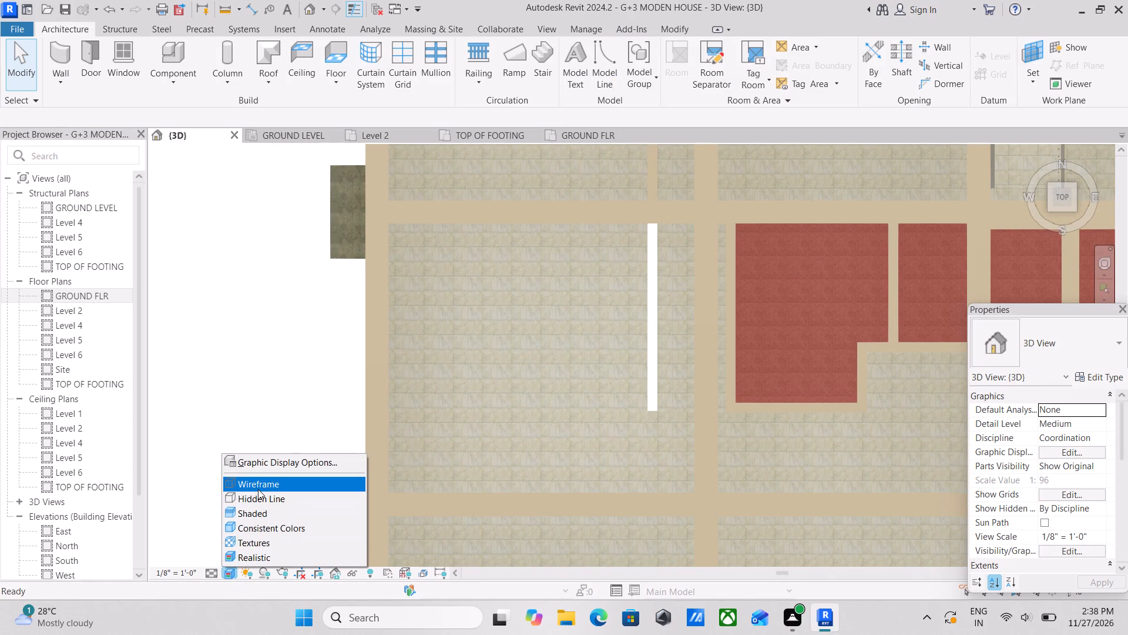
{"action": "left_click", "coordinate": [258, 489]}
{"action": "scroll", "coordinate": [680, 300], "scroll_direction": "up", "scroll_amount": 1}
{"action": "scroll", "coordinate": [380, 484], "scroll_direction": "down", "scroll_amount": 4}
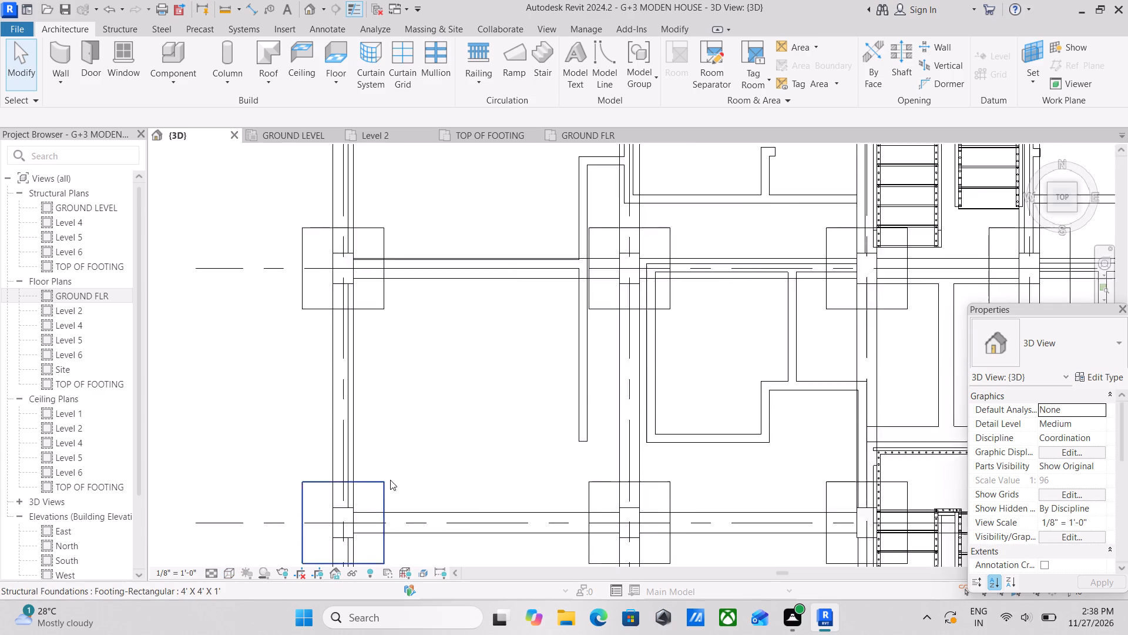
{"action": "scroll", "coordinate": [390, 480], "scroll_direction": "down", "scroll_amount": 2}
{"action": "middle_click_drag", "start_coordinate": [503, 425], "coordinate": [497, 444]}
{"action": "left_click", "coordinate": [488, 452]}
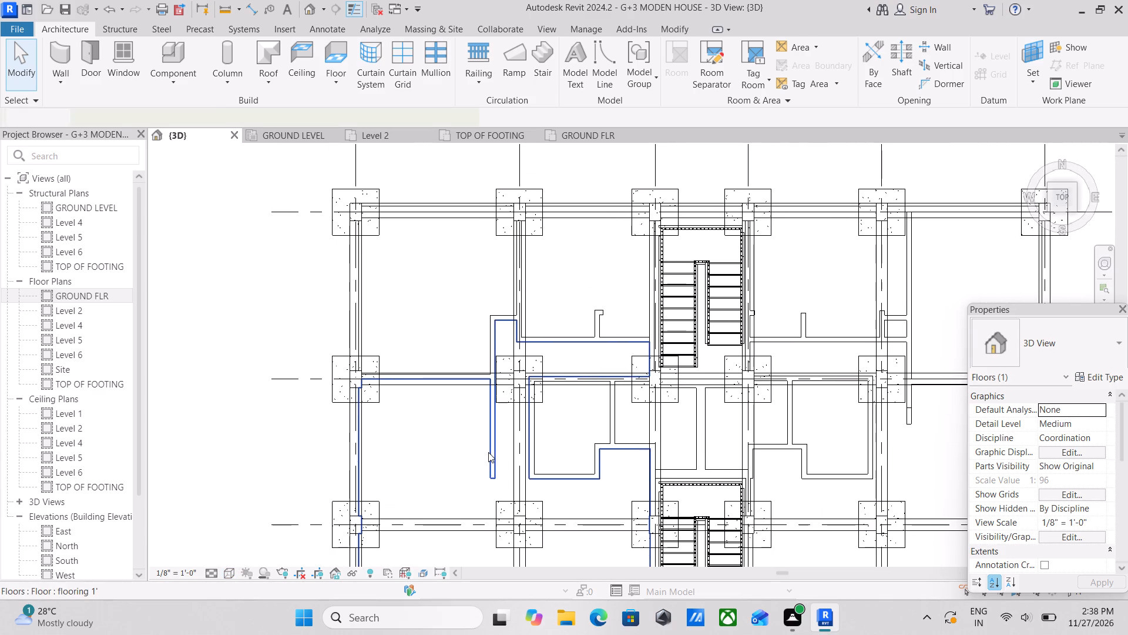
{"action": "key", "text": "Escape"}
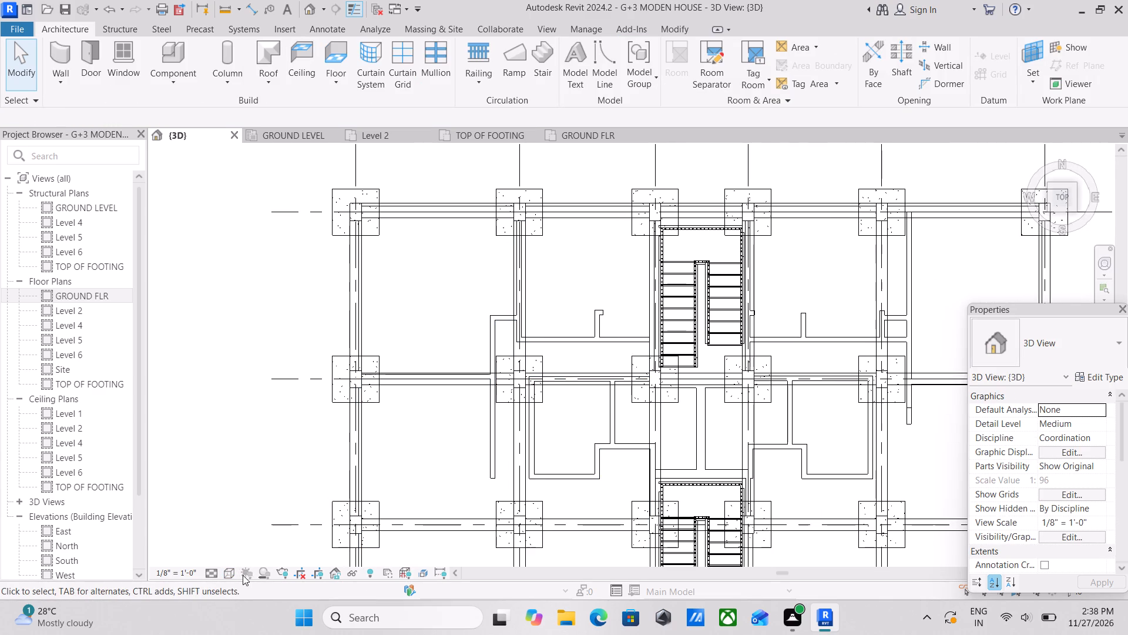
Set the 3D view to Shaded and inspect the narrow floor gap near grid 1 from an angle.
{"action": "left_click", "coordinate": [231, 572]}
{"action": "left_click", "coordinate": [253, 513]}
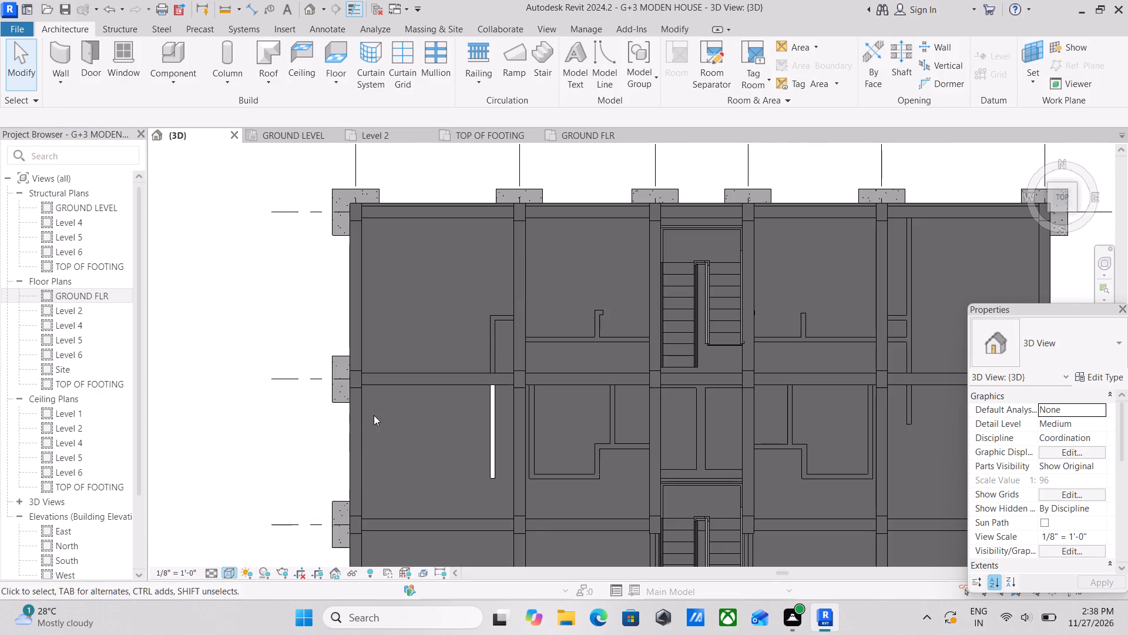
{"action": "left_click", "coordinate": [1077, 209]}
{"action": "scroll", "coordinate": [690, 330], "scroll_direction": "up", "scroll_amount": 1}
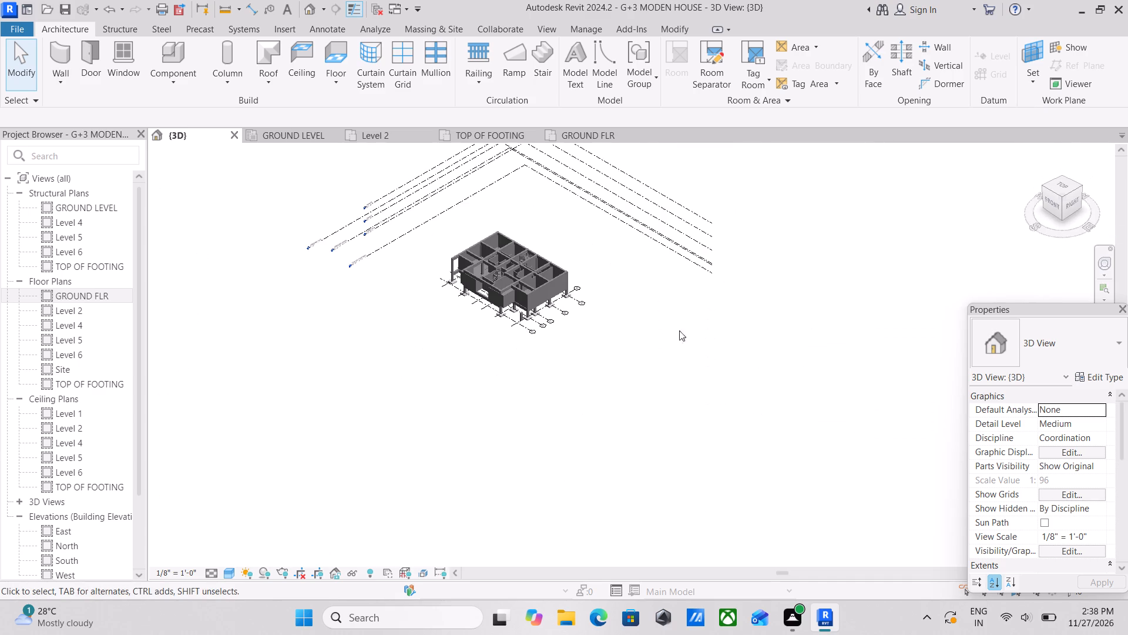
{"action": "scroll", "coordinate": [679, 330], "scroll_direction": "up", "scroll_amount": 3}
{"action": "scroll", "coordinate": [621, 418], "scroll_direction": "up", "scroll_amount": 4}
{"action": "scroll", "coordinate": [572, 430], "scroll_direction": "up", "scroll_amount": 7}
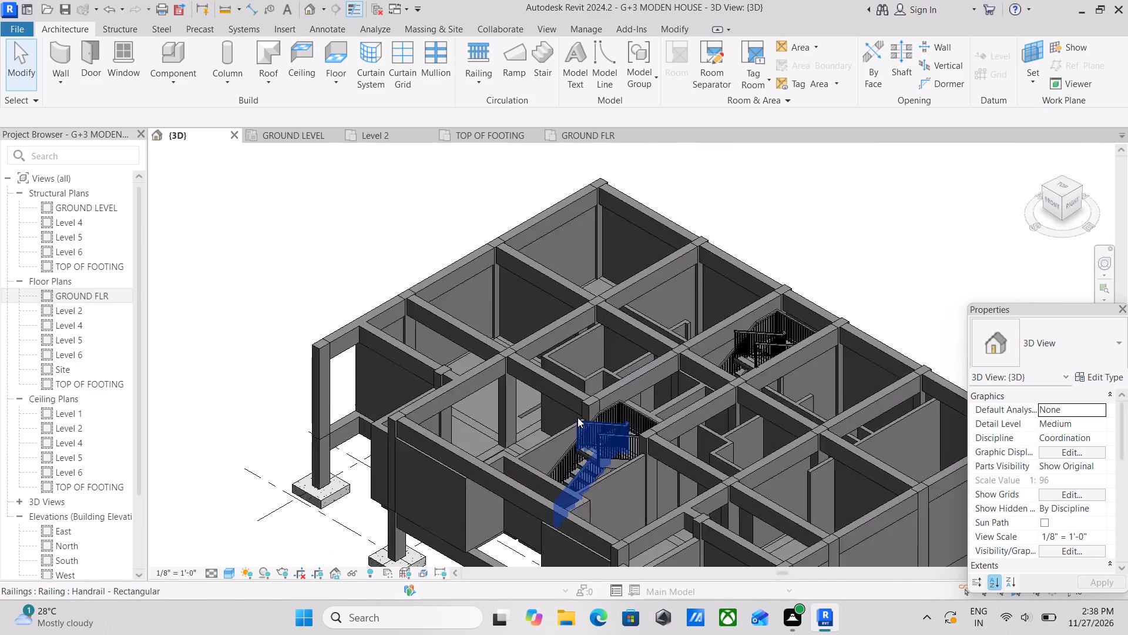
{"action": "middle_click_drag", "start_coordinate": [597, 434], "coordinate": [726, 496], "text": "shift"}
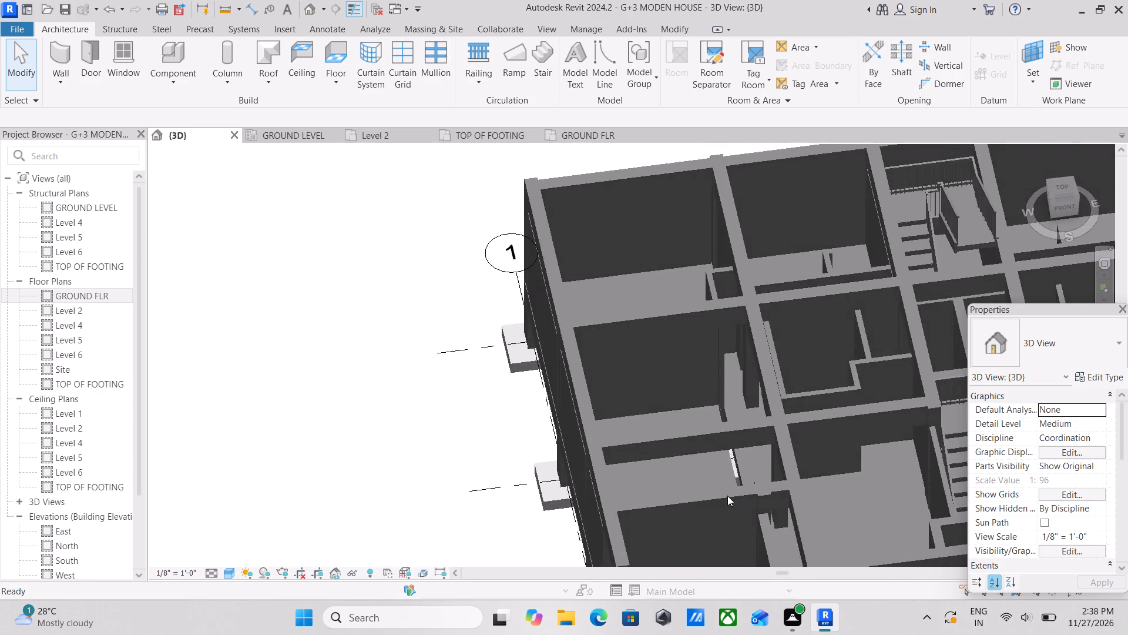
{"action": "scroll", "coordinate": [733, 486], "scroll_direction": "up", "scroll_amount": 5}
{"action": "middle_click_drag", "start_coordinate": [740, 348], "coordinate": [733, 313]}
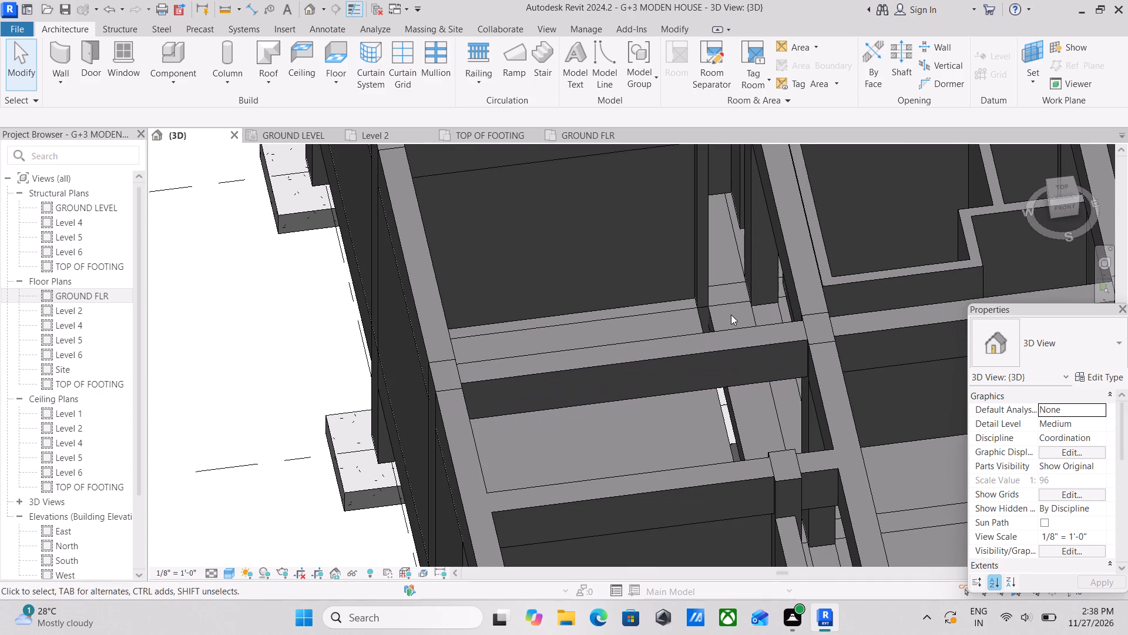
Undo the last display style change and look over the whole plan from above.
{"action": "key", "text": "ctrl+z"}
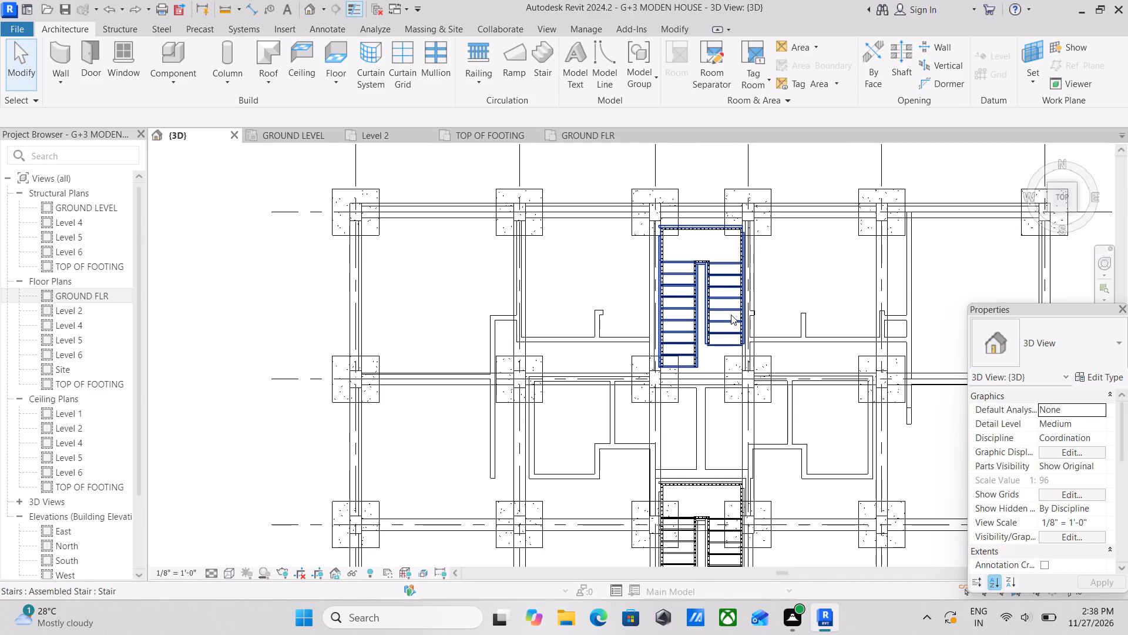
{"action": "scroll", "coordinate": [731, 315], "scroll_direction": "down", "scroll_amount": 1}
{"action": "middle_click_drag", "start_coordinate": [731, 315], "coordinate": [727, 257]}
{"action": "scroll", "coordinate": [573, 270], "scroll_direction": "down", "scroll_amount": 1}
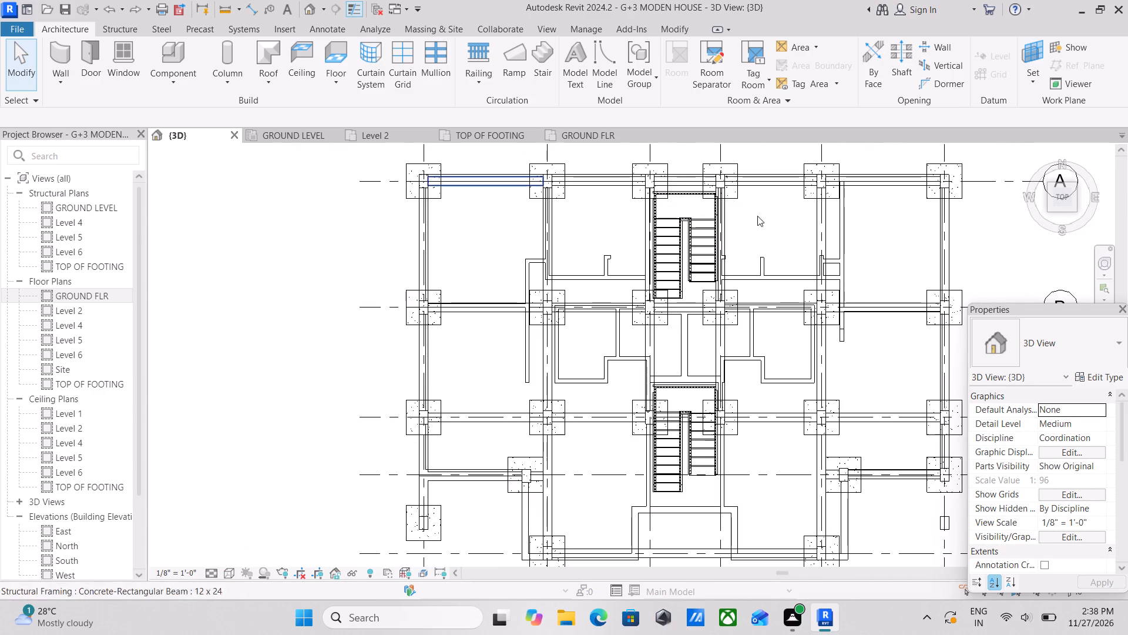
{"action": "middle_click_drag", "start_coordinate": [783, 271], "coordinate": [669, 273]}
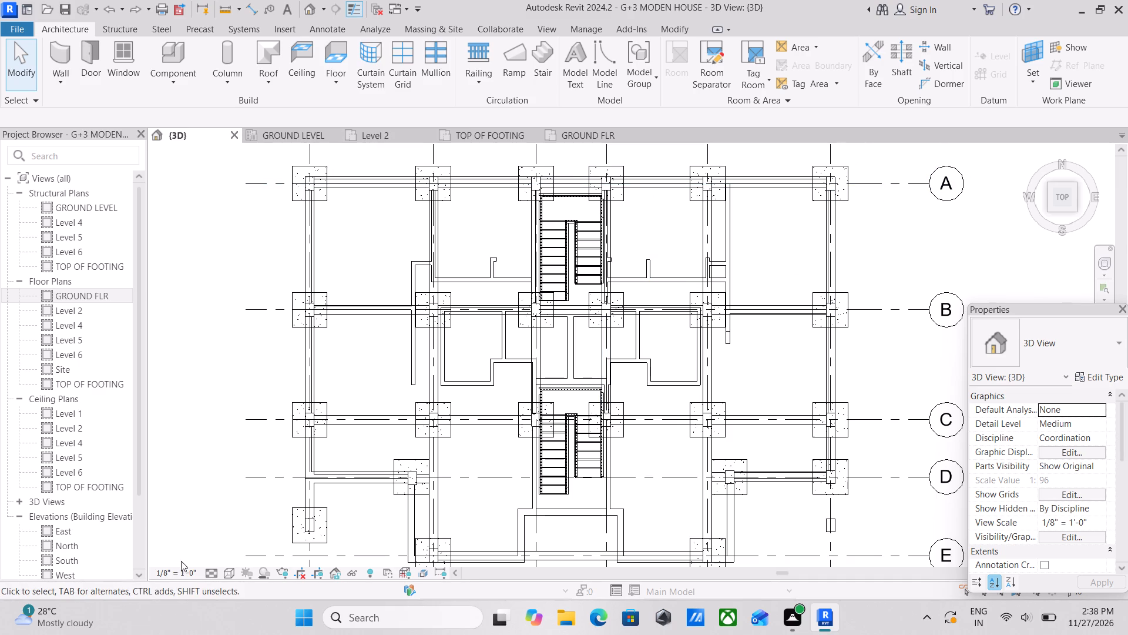
Set the 3D view to Shaded and turn the model to an angled corner view from above.
{"action": "left_click", "coordinate": [231, 573]}
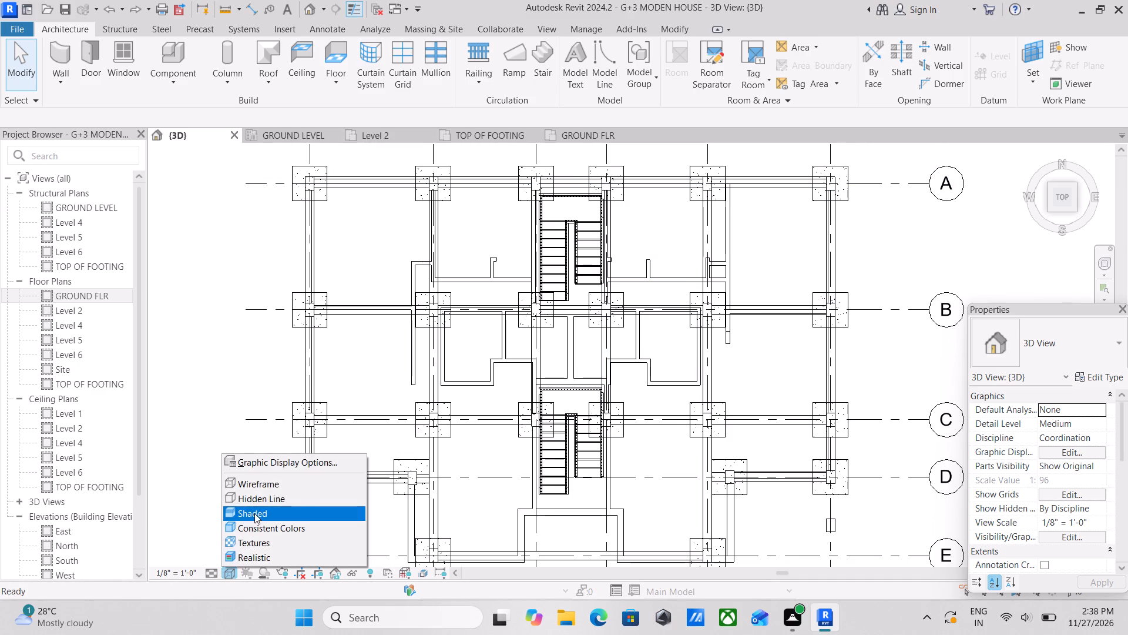
{"action": "left_click", "coordinate": [254, 513]}
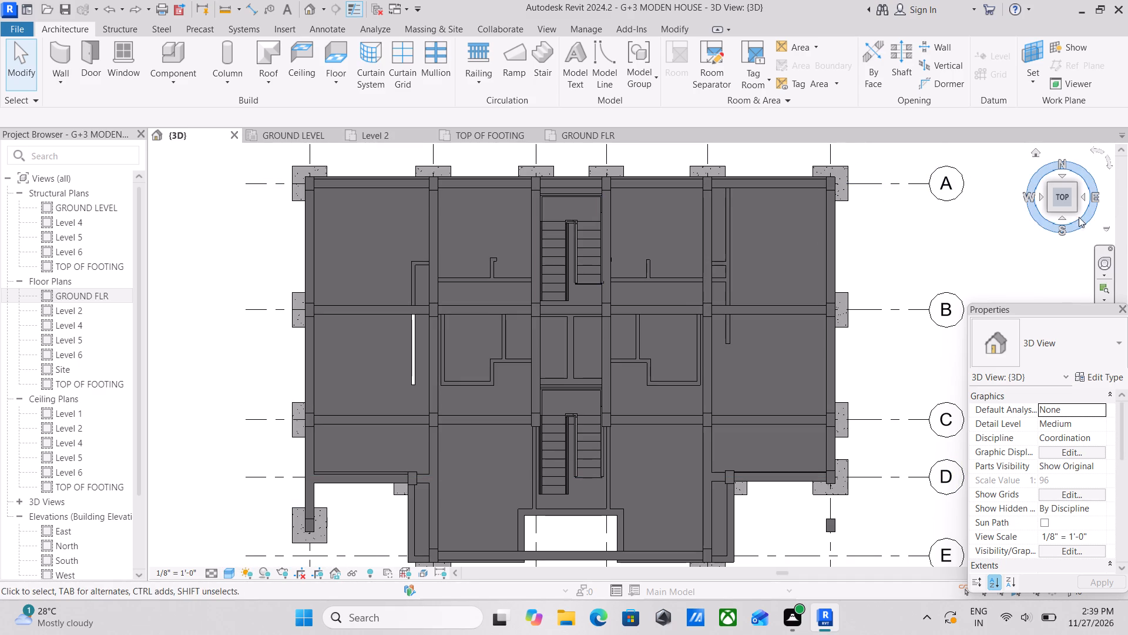
{"action": "left_click", "coordinate": [1077, 212]}
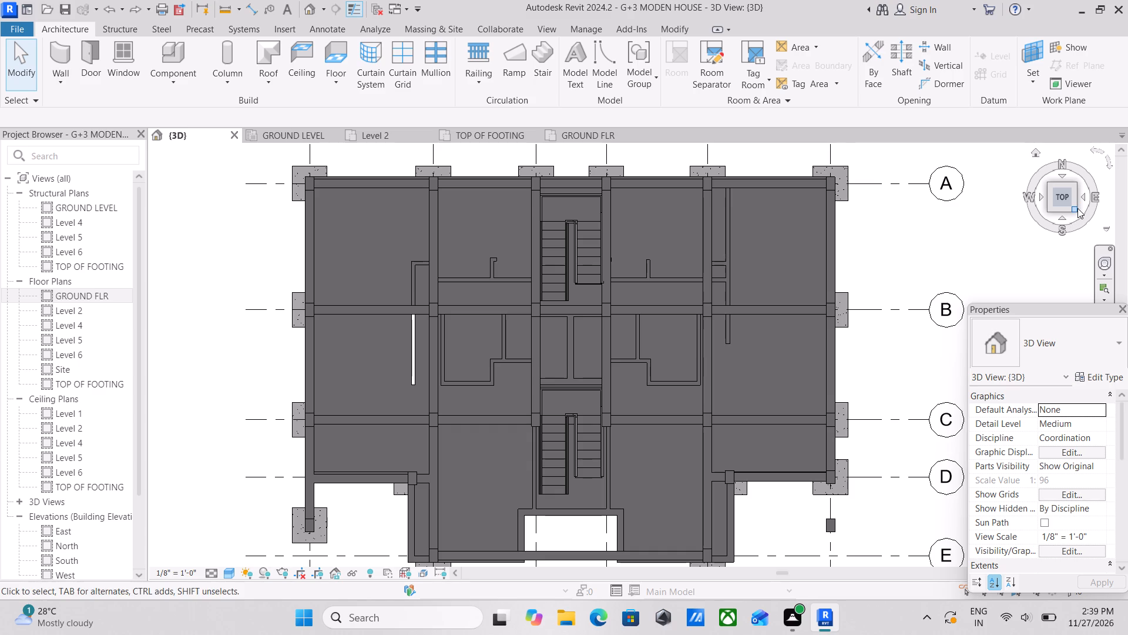
{"action": "left_click", "coordinate": [1074, 212]}
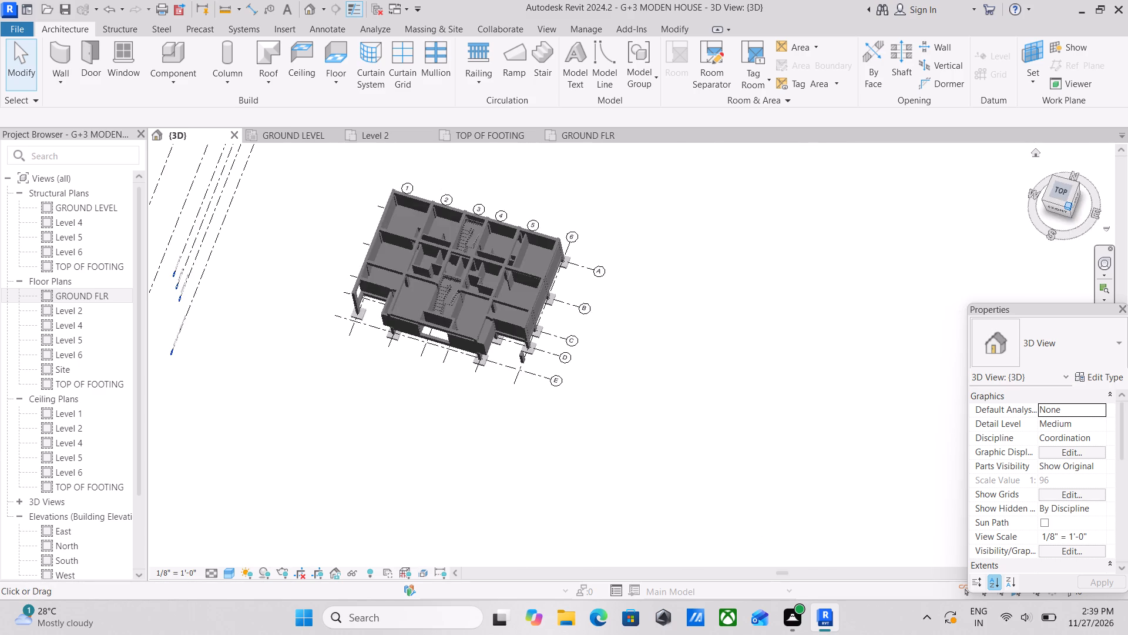
Inspect the narrow floor gap beside the shortened interior wall from several 3D angles.
{"action": "scroll", "coordinate": [461, 287], "scroll_direction": "up", "scroll_amount": 4}
{"action": "scroll", "coordinate": [541, 359], "scroll_direction": "up", "scroll_amount": 4}
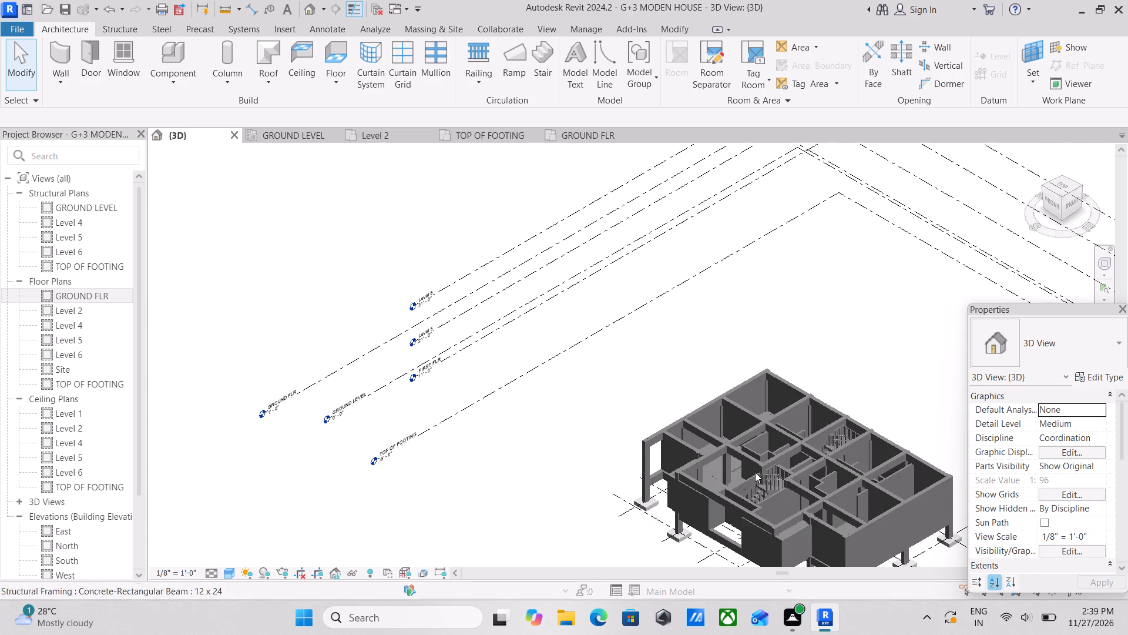
{"action": "scroll", "coordinate": [760, 469], "scroll_direction": "up", "scroll_amount": 1}
{"action": "middle_click_drag", "start_coordinate": [760, 469], "coordinate": [606, 345]}
{"action": "middle_click_drag", "start_coordinate": [670, 379], "coordinate": [766, 480], "text": "shift"}
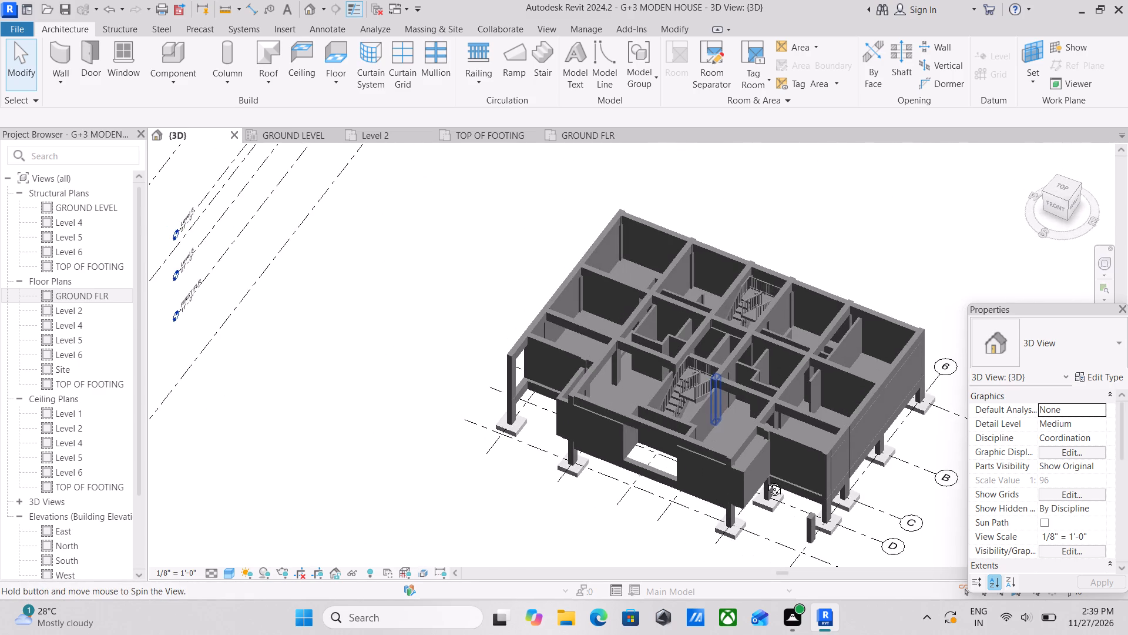
{"action": "middle_click_drag", "start_coordinate": [766, 480], "coordinate": [773, 484], "text": "shift"}
{"action": "middle_click_drag", "start_coordinate": [738, 412], "coordinate": [756, 479]}
{"action": "middle_click_drag", "start_coordinate": [666, 423], "coordinate": [682, 502], "text": "shift"}
{"action": "scroll", "coordinate": [701, 386], "scroll_direction": "up", "scroll_amount": 6}
{"action": "middle_click_drag", "start_coordinate": [707, 366], "coordinate": [698, 442], "text": "shift"}
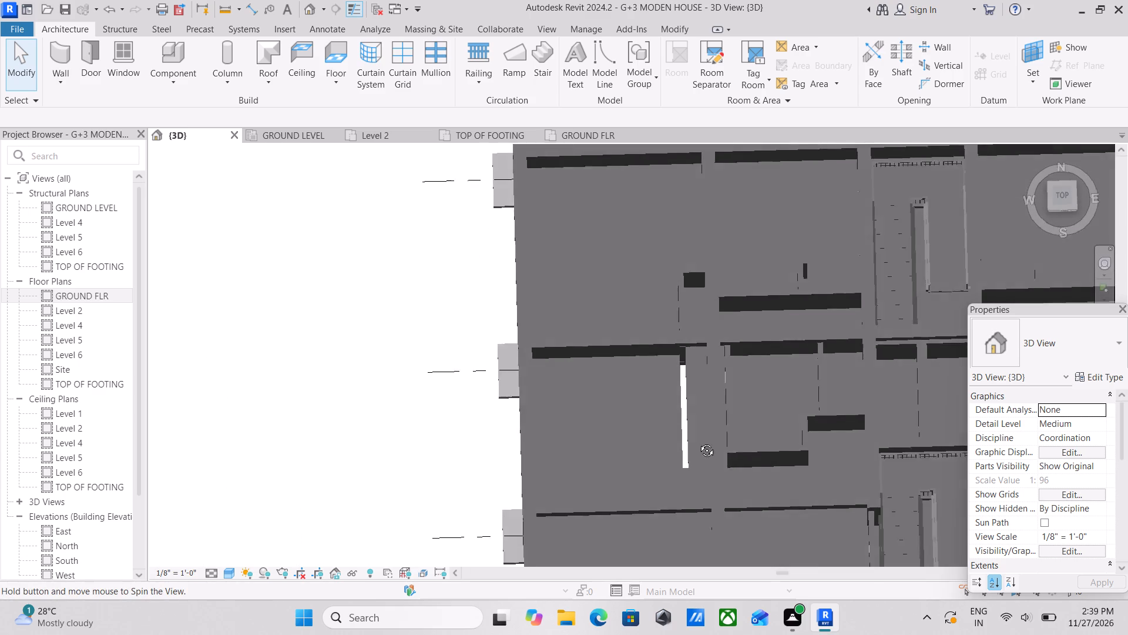
{"action": "middle_click_drag", "start_coordinate": [698, 442], "coordinate": [701, 453], "text": "shift"}
From the top 3D view, extend the shortened 5" interior wall between grids 1 and 2 across the floor gap to about 13'-9 1/2" long.
{"action": "left_click", "coordinate": [1052, 199]}
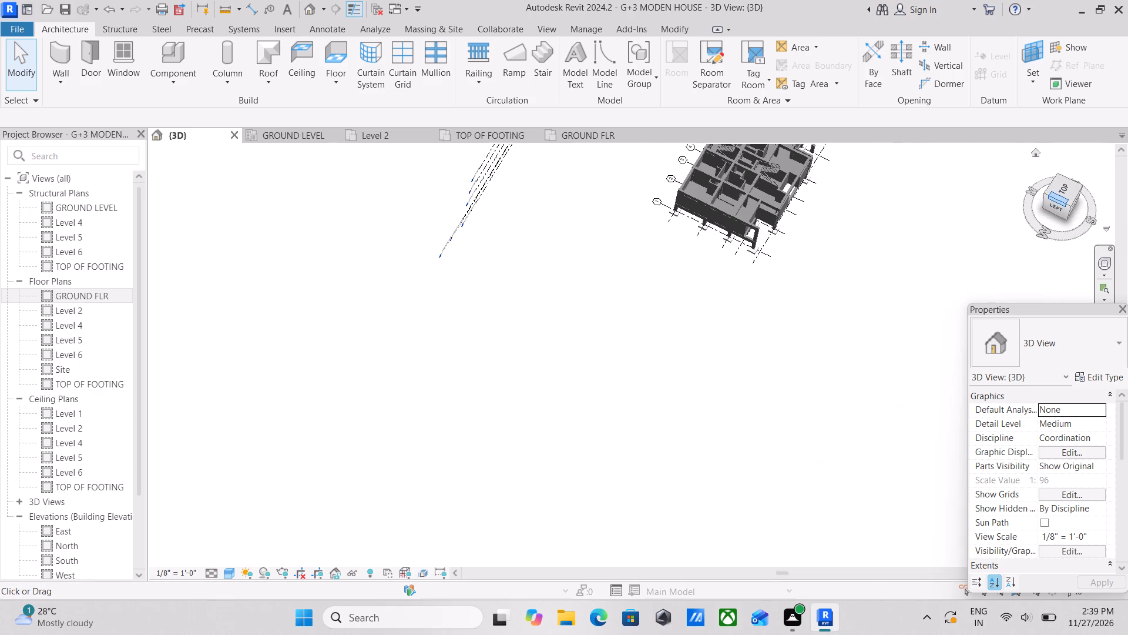
{"action": "left_click", "coordinate": [1069, 186]}
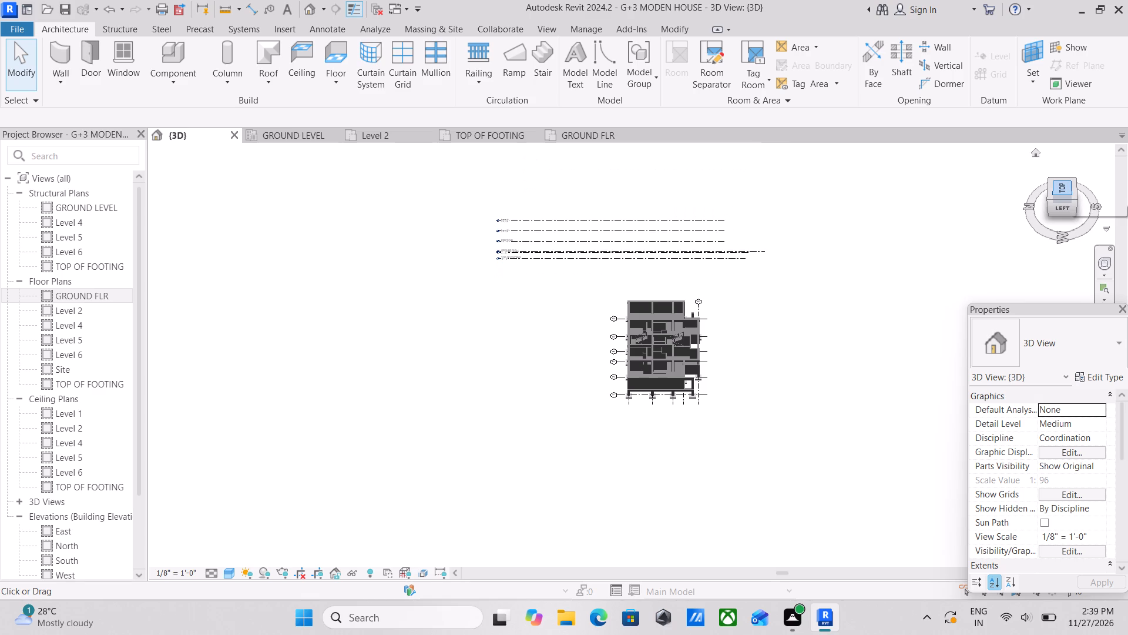
{"action": "left_click", "coordinate": [1066, 186]}
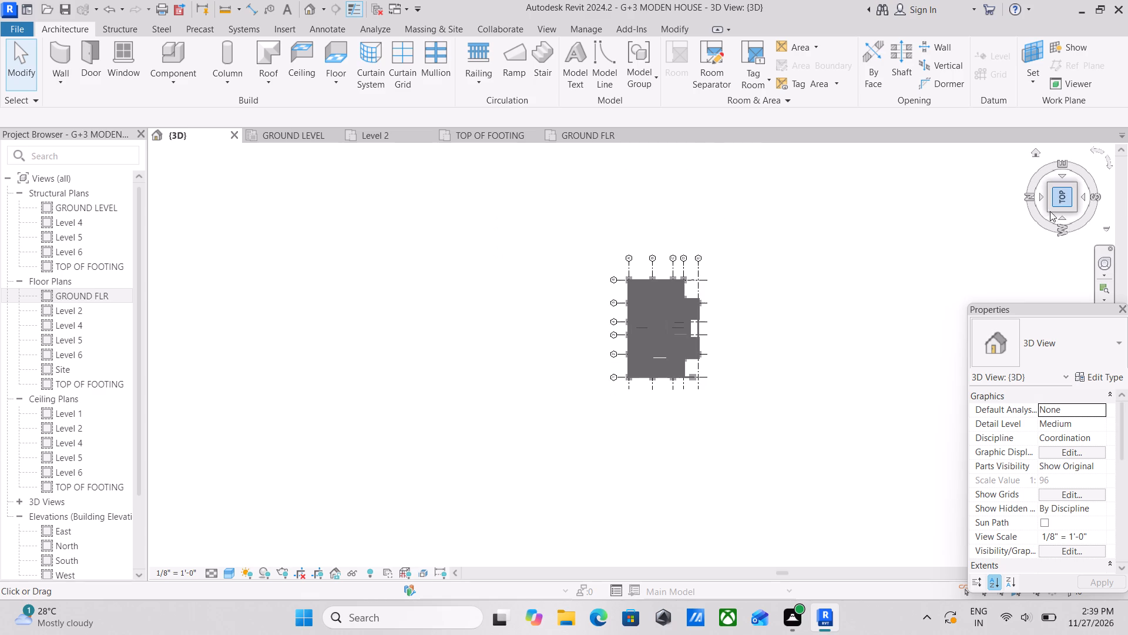
{"action": "scroll", "coordinate": [680, 363], "scroll_direction": "up", "scroll_amount": 9}
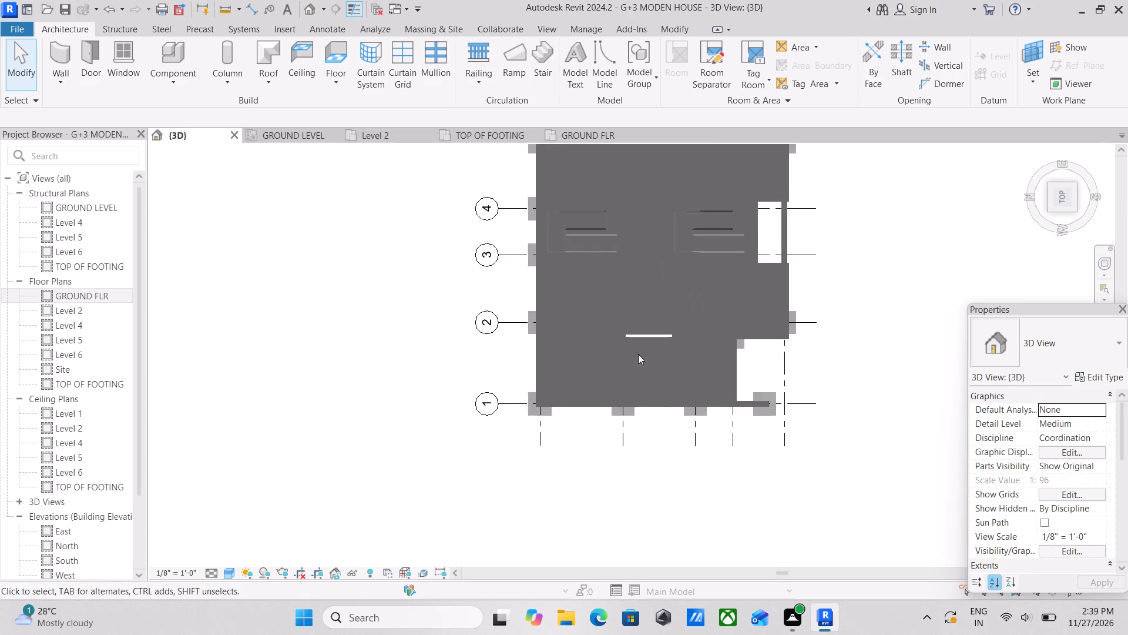
{"action": "scroll", "coordinate": [629, 347], "scroll_direction": "up", "scroll_amount": 7}
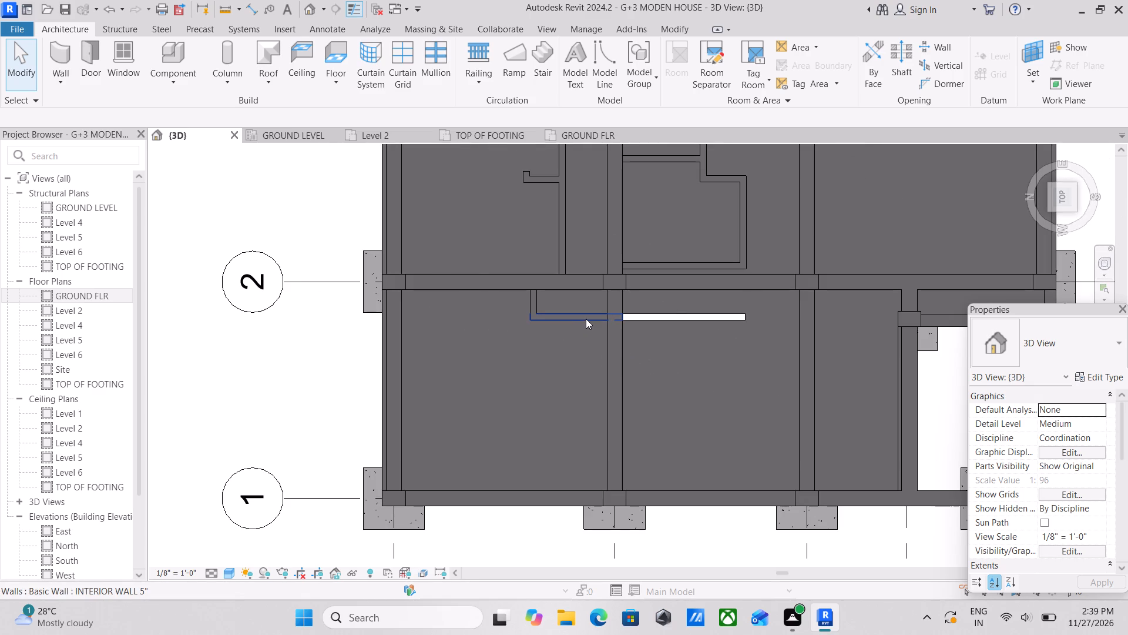
{"action": "left_click", "coordinate": [586, 319]}
{"action": "scroll", "coordinate": [632, 317], "scroll_direction": "up", "scroll_amount": 7}
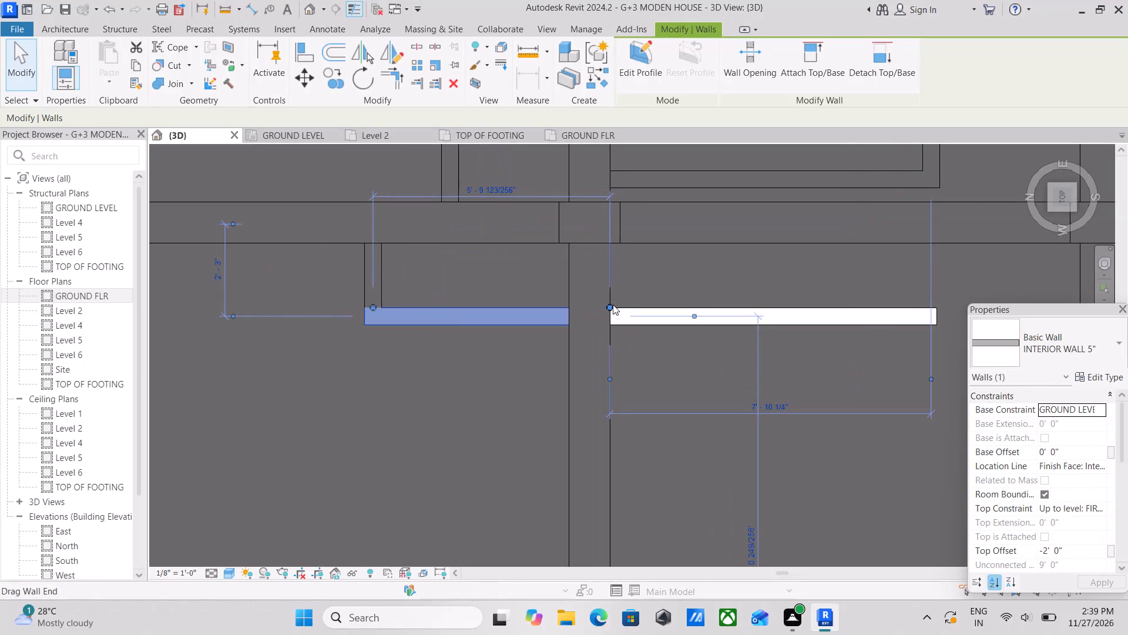
{"action": "left_click_drag", "start_coordinate": [613, 303], "coordinate": [846, 304]}
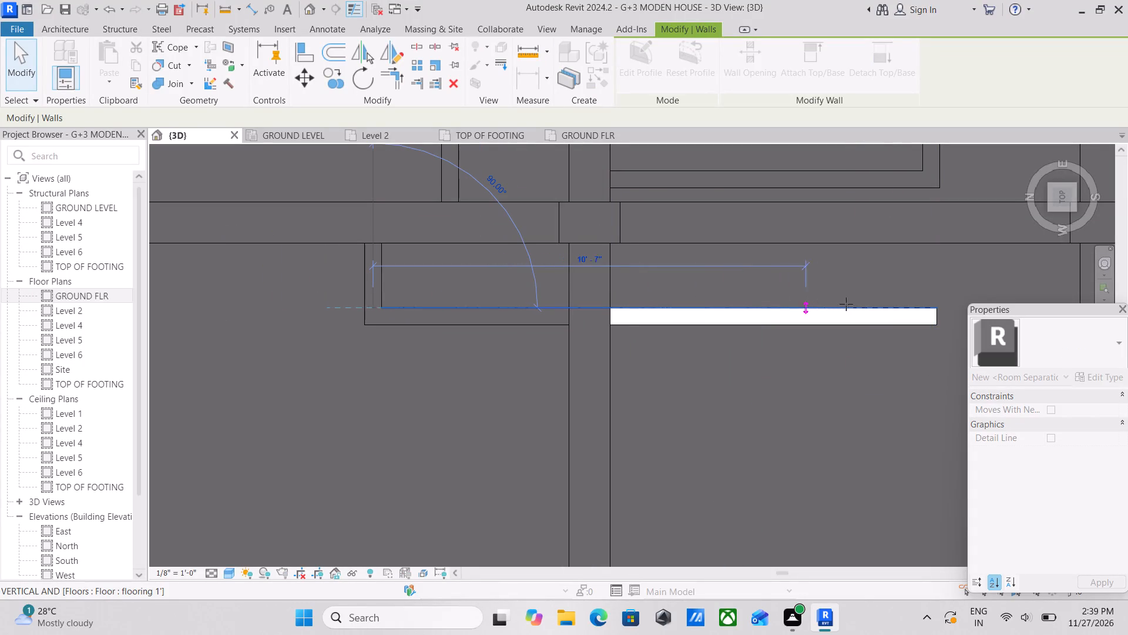
{"action": "left_click_drag", "start_coordinate": [846, 304], "coordinate": [931, 310]}
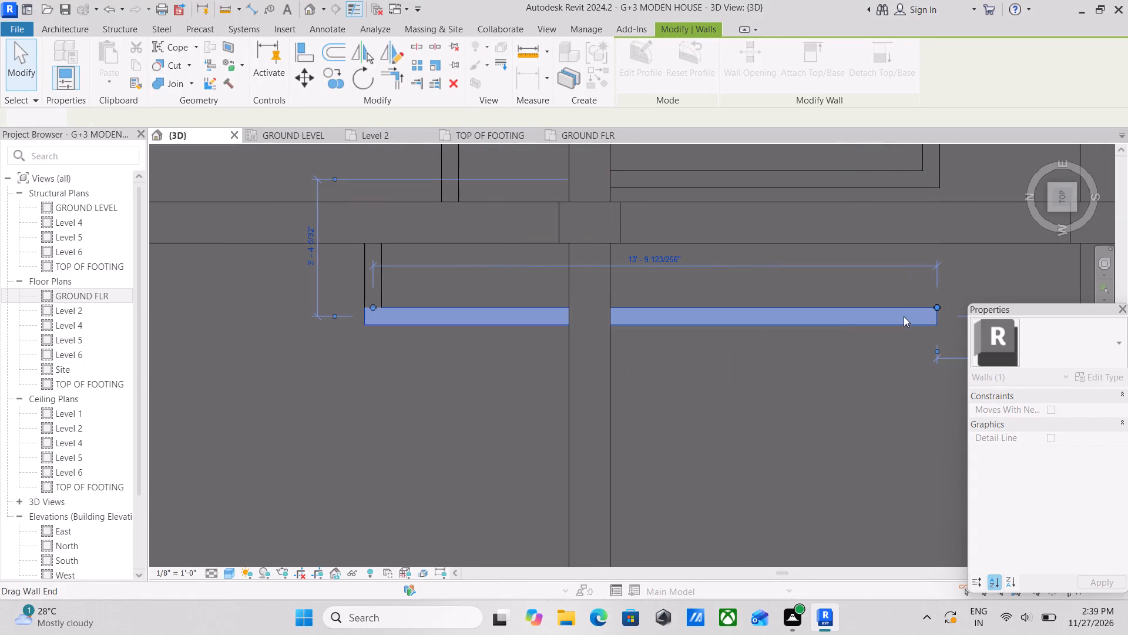
{"action": "key", "text": "Escape"}
{"action": "scroll", "coordinate": [750, 335], "scroll_direction": "down", "scroll_amount": 2}
{"action": "middle_click_drag", "start_coordinate": [750, 335], "coordinate": [599, 341]}
{"action": "scroll", "coordinate": [594, 334], "scroll_direction": "down", "scroll_amount": 4}
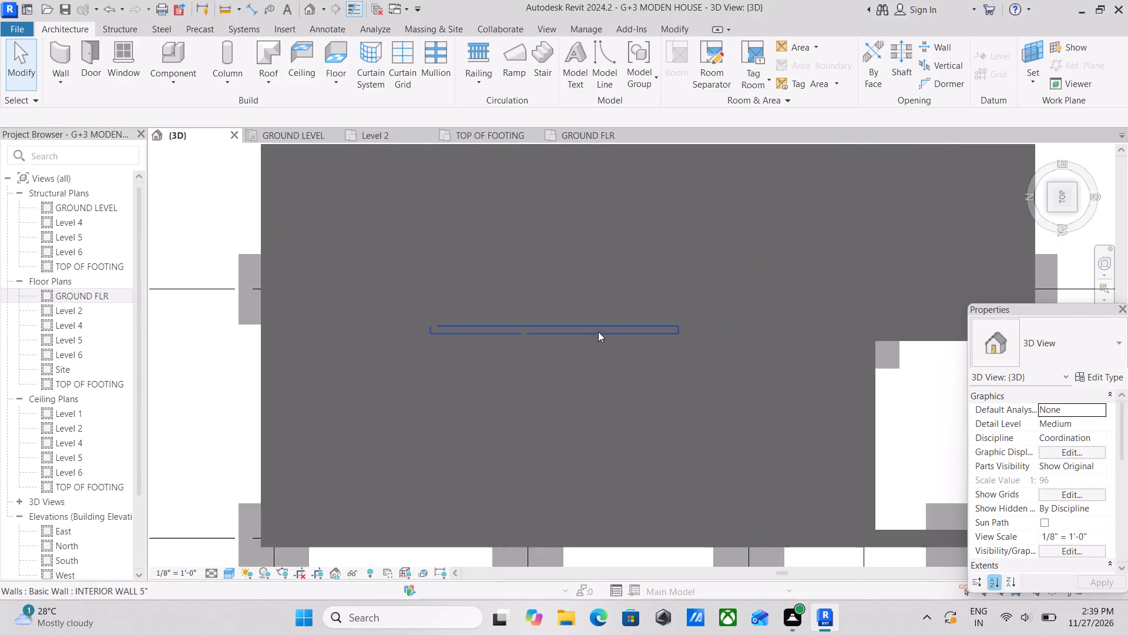
{"action": "scroll", "coordinate": [599, 332], "scroll_direction": "down", "scroll_amount": 4}
{"action": "middle_click_drag", "start_coordinate": [602, 330], "coordinate": [530, 339], "text": "shift"}
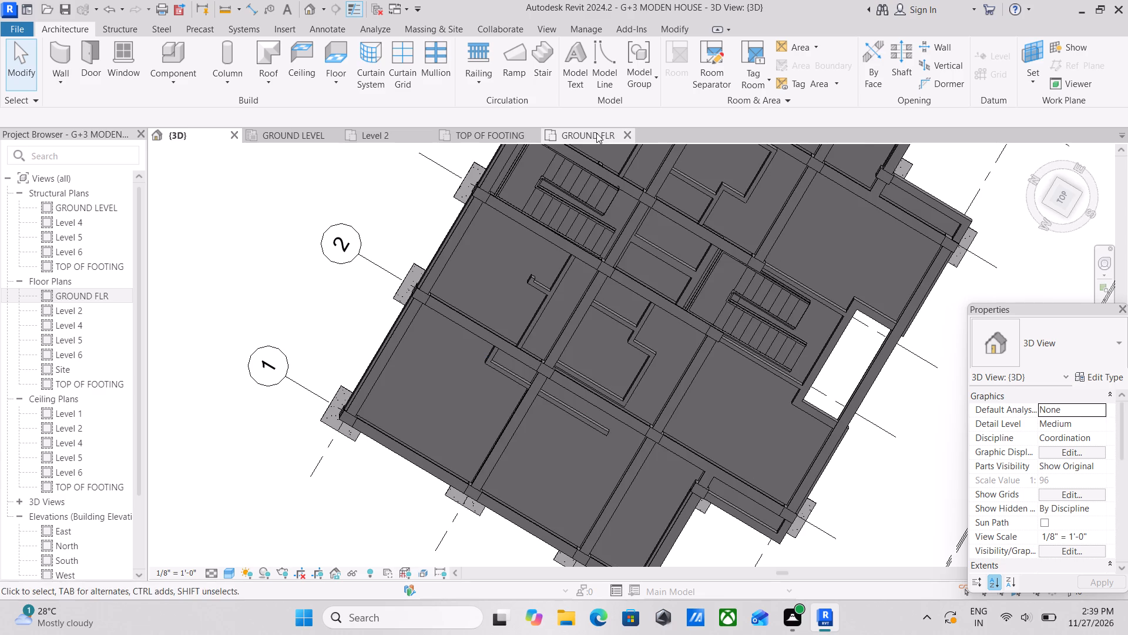
Open the GROUND FLR floor plan and examine the walls and door positions around the bedrooms, upper stairs, baths and laundries.
{"action": "left_click", "coordinate": [596, 133]}
{"action": "scroll", "coordinate": [632, 294], "scroll_direction": "down", "scroll_amount": 5}
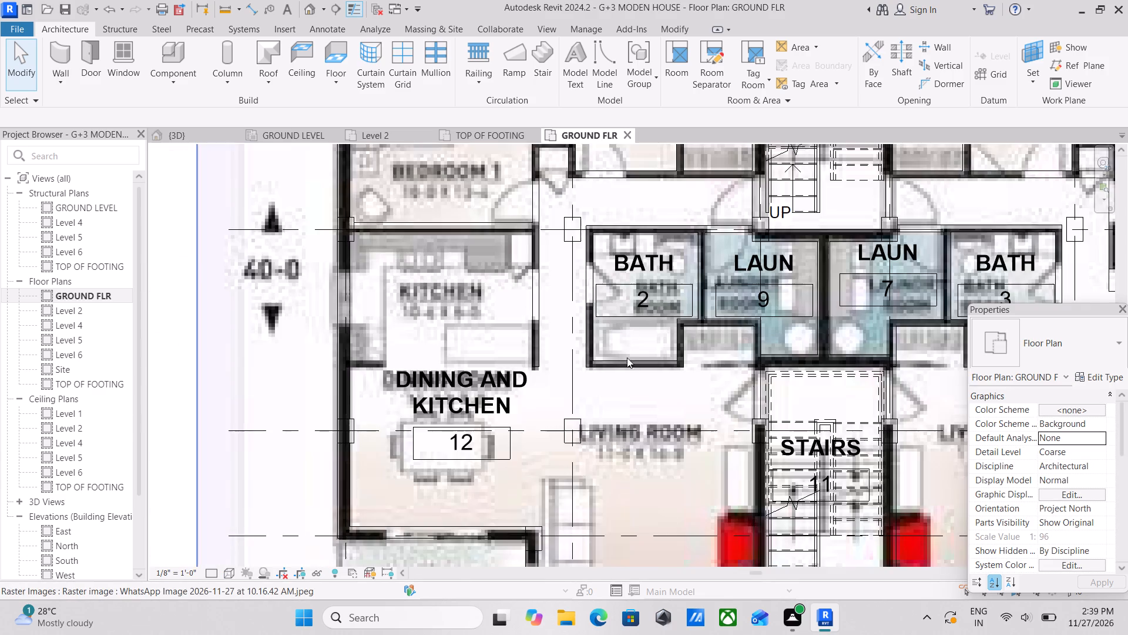
{"action": "scroll", "coordinate": [599, 386], "scroll_direction": "down", "scroll_amount": 3}
{"action": "middle_click_drag", "start_coordinate": [589, 380], "coordinate": [600, 367]}
{"action": "middle_click", "coordinate": [600, 367]}
{"action": "scroll", "coordinate": [600, 367], "scroll_direction": "down", "scroll_amount": 1}
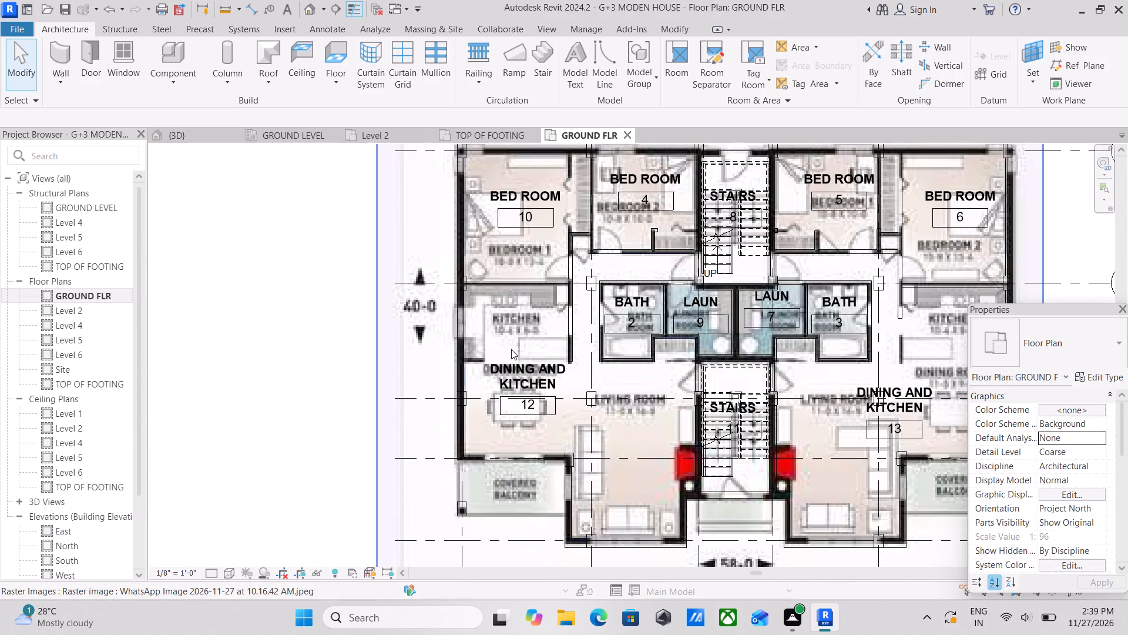
{"action": "middle_click_drag", "start_coordinate": [518, 365], "coordinate": [535, 354]}
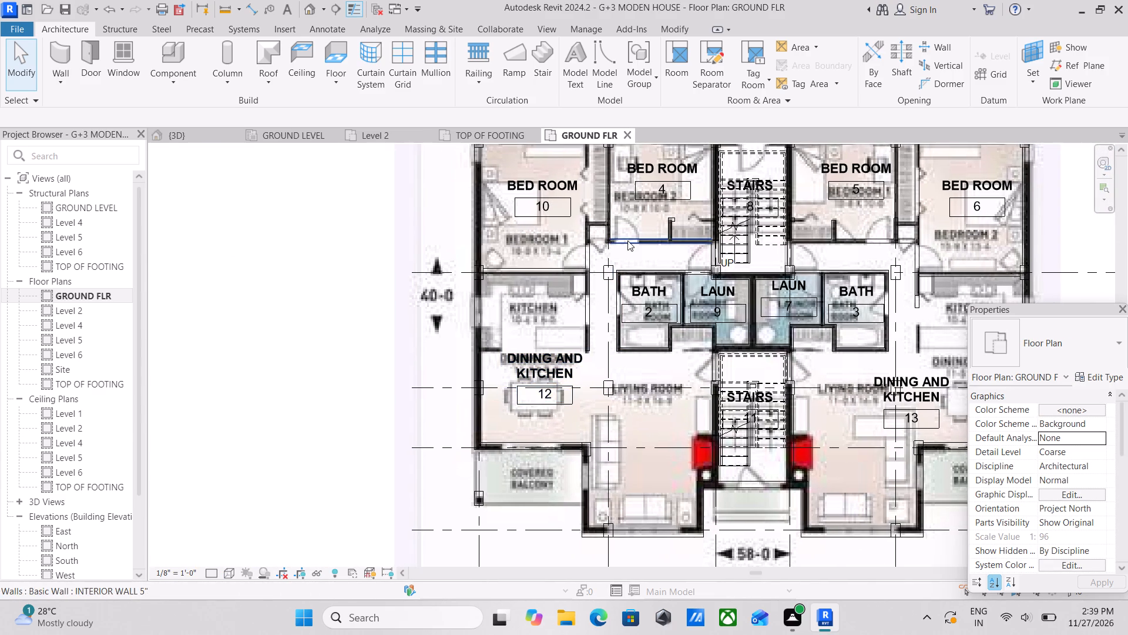
{"action": "scroll", "coordinate": [627, 240], "scroll_direction": "up", "scroll_amount": 1}
{"action": "middle_click_drag", "start_coordinate": [627, 240], "coordinate": [636, 302]}
{"action": "middle_click_drag", "start_coordinate": [606, 293], "coordinate": [606, 316]}
{"action": "middle_click_drag", "start_coordinate": [672, 265], "coordinate": [670, 265]}
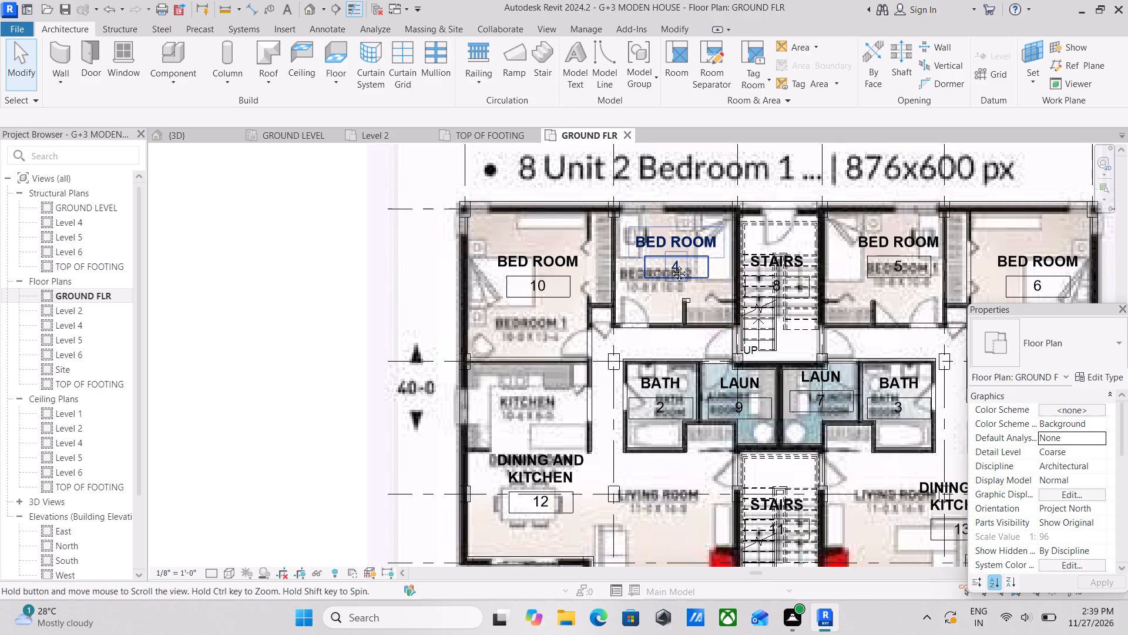
{"action": "middle_click_drag", "start_coordinate": [670, 265], "coordinate": [626, 261]}
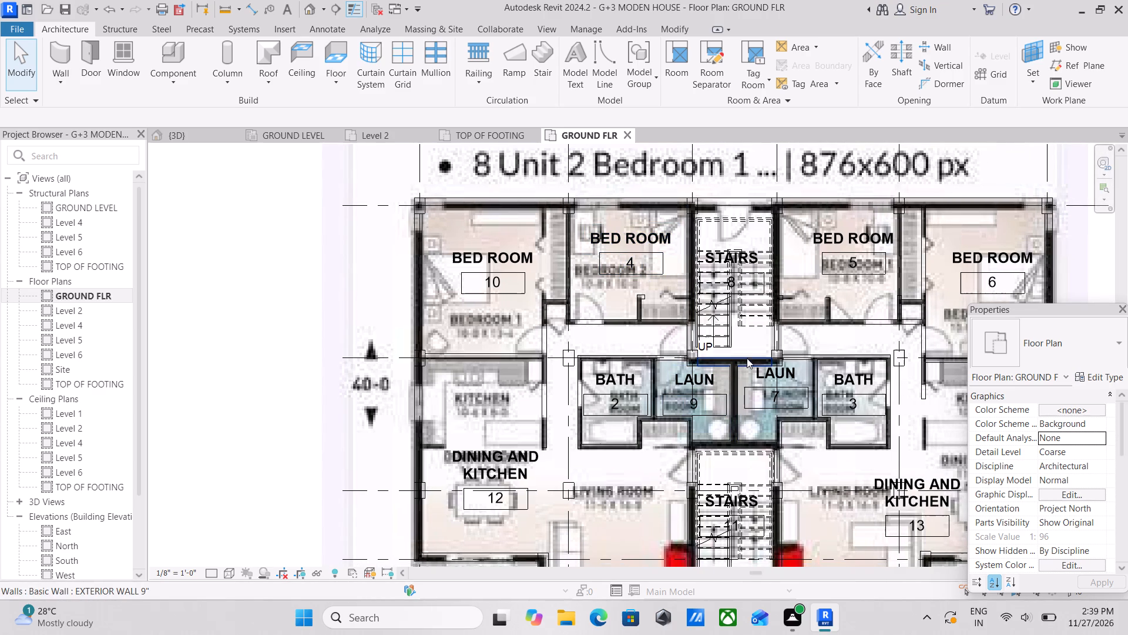
{"action": "scroll", "coordinate": [790, 346], "scroll_direction": "up", "scroll_amount": 3}
{"action": "scroll", "coordinate": [673, 324], "scroll_direction": "up", "scroll_amount": 4}
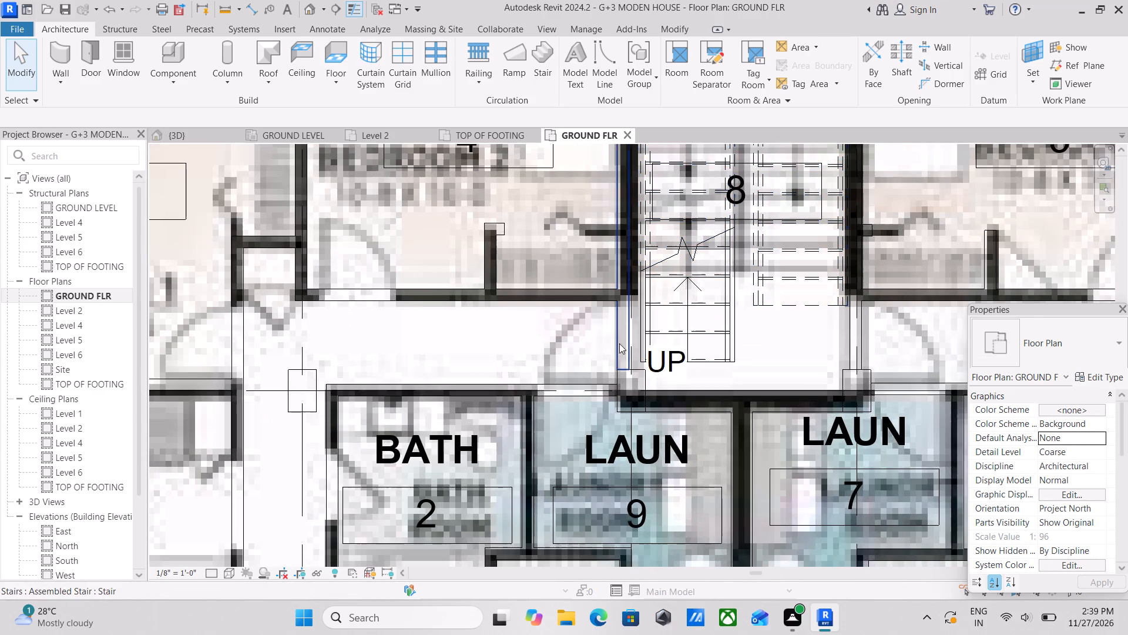
{"action": "middle_click_drag", "start_coordinate": [754, 320], "coordinate": [802, 316]}
{"action": "middle_click_drag", "start_coordinate": [676, 324], "coordinate": [739, 320]}
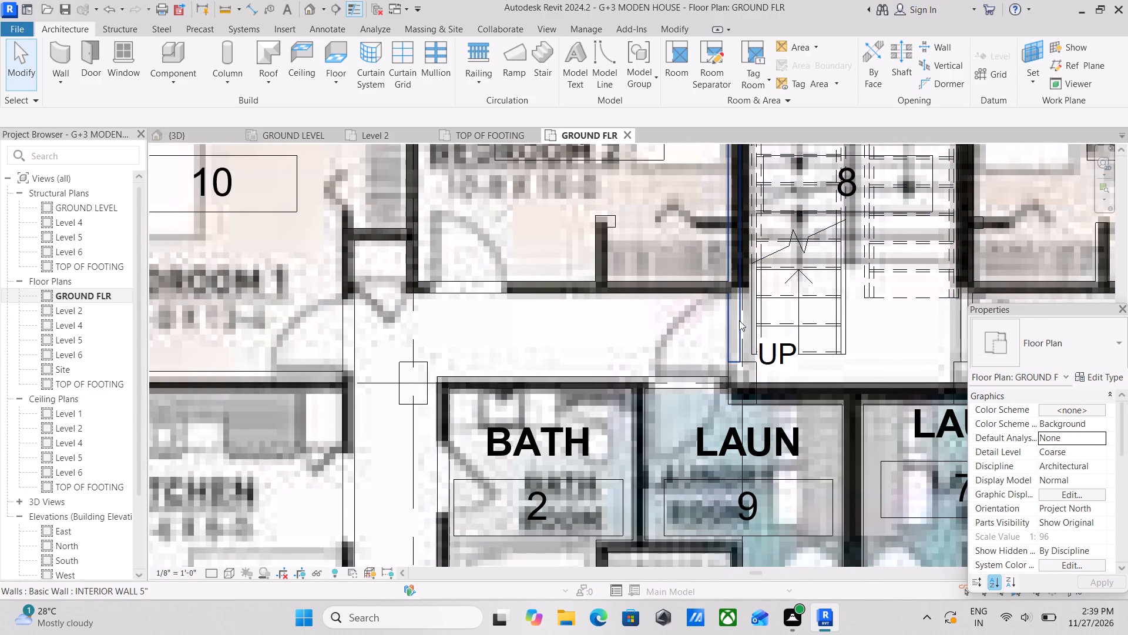
{"action": "scroll", "coordinate": [740, 319], "scroll_direction": "up", "scroll_amount": 1}
{"action": "scroll", "coordinate": [740, 318], "scroll_direction": "down", "scroll_amount": 1}
{"action": "middle_click_drag", "start_coordinate": [740, 318], "coordinate": [692, 319]}
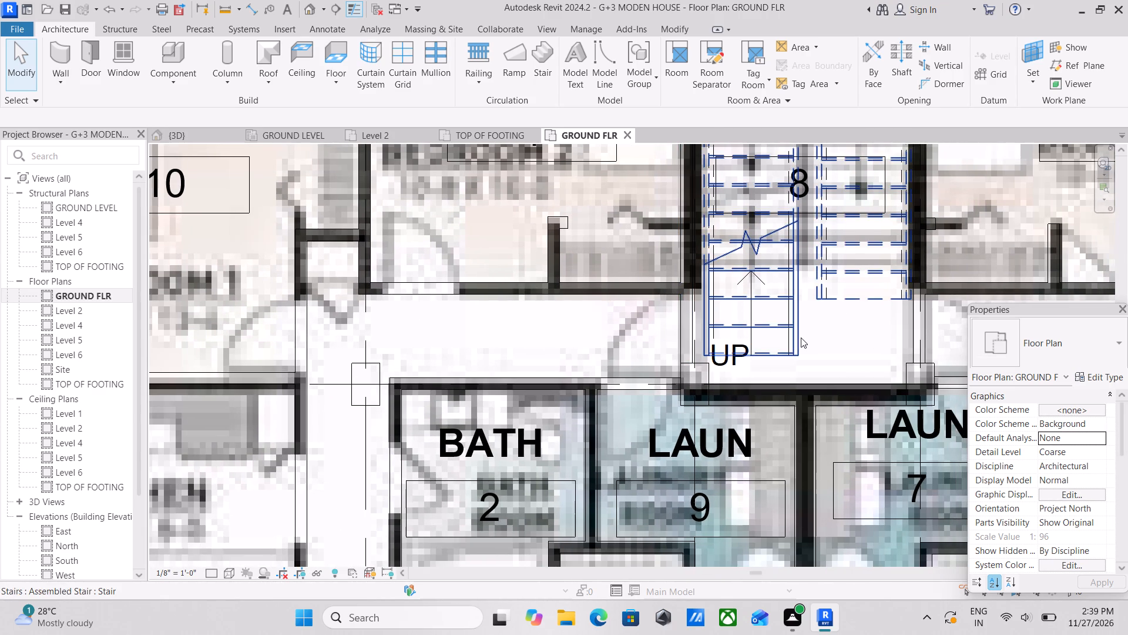
{"action": "middle_click_drag", "start_coordinate": [827, 315], "coordinate": [743, 343]}
{"action": "middle_click_drag", "start_coordinate": [772, 329], "coordinate": [743, 343]}
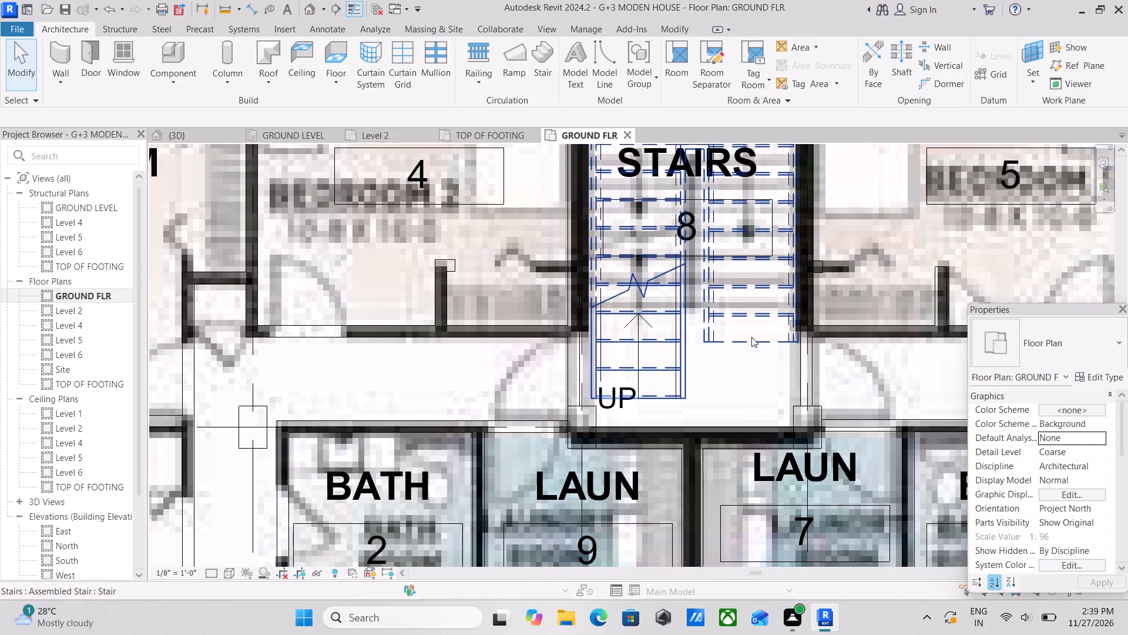
{"action": "key", "text": "Escape"}
{"action": "middle_click_drag", "start_coordinate": [817, 363], "coordinate": [683, 359]}
{"action": "middle_click_drag", "start_coordinate": [726, 352], "coordinate": [773, 397]}
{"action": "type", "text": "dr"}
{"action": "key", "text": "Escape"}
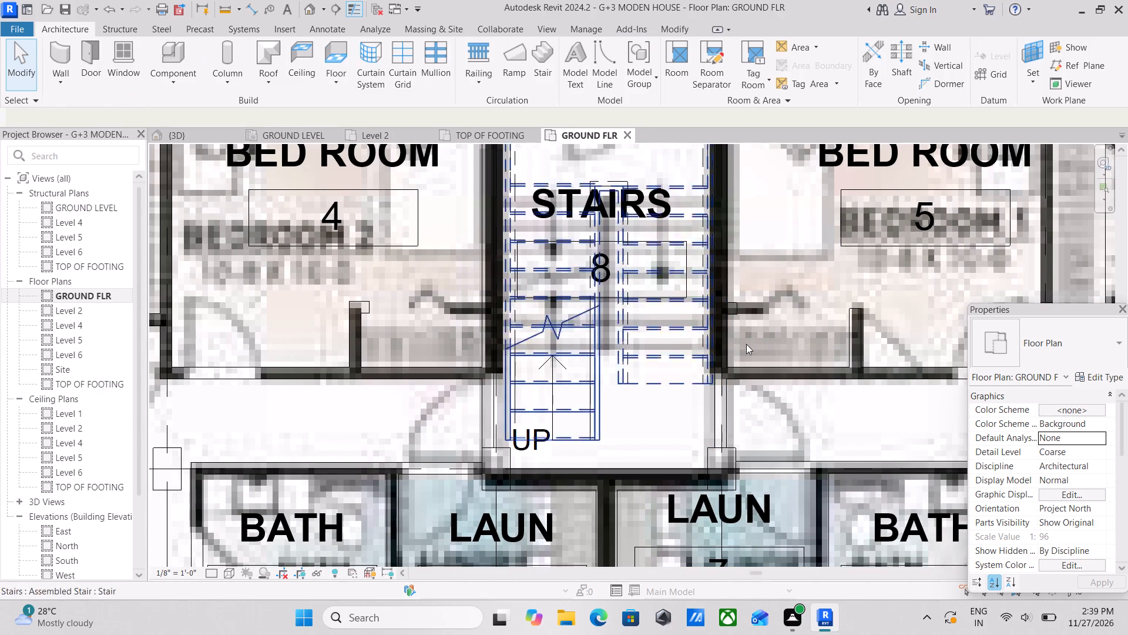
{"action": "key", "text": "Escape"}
Examine the bedrooms and the corridor walls on the ground floor plan against the background plan image.
{"action": "scroll", "coordinate": [763, 353], "scroll_direction": "down", "scroll_amount": 3}
{"action": "scroll", "coordinate": [602, 354], "scroll_direction": "down", "scroll_amount": 2}
{"action": "middle_click_drag", "start_coordinate": [601, 353], "coordinate": [672, 367]}
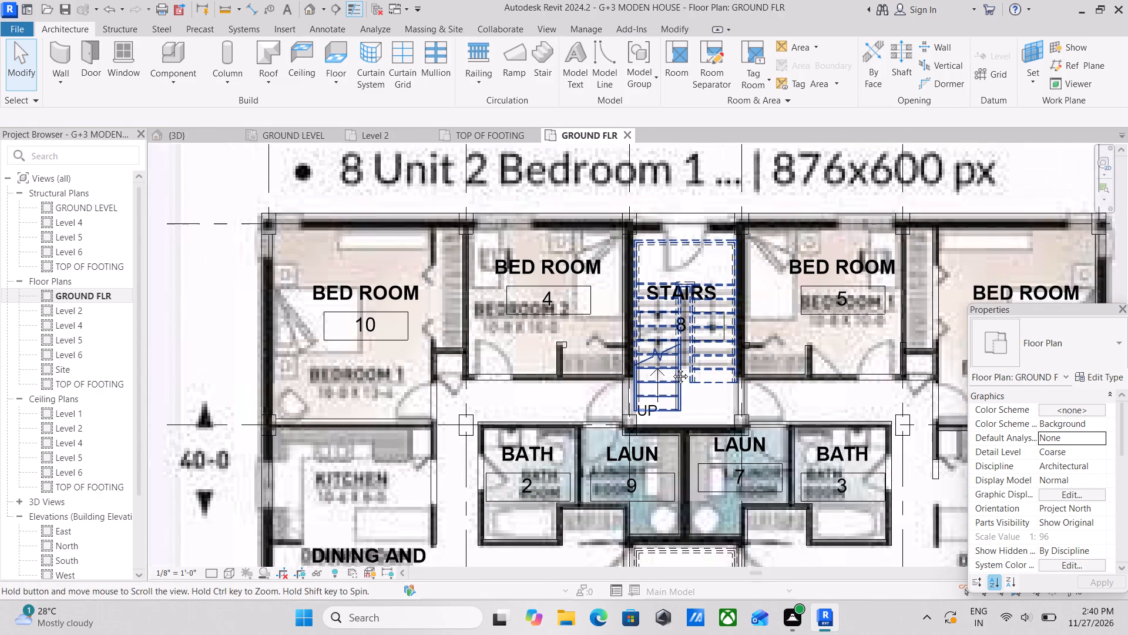
{"action": "middle_click_drag", "start_coordinate": [672, 367], "coordinate": [677, 367]}
{"action": "scroll", "coordinate": [464, 343], "scroll_direction": "up", "scroll_amount": 2}
{"action": "middle_click_drag", "start_coordinate": [491, 367], "coordinate": [609, 358]}
{"action": "scroll", "coordinate": [518, 372], "scroll_direction": "up", "scroll_amount": 2}
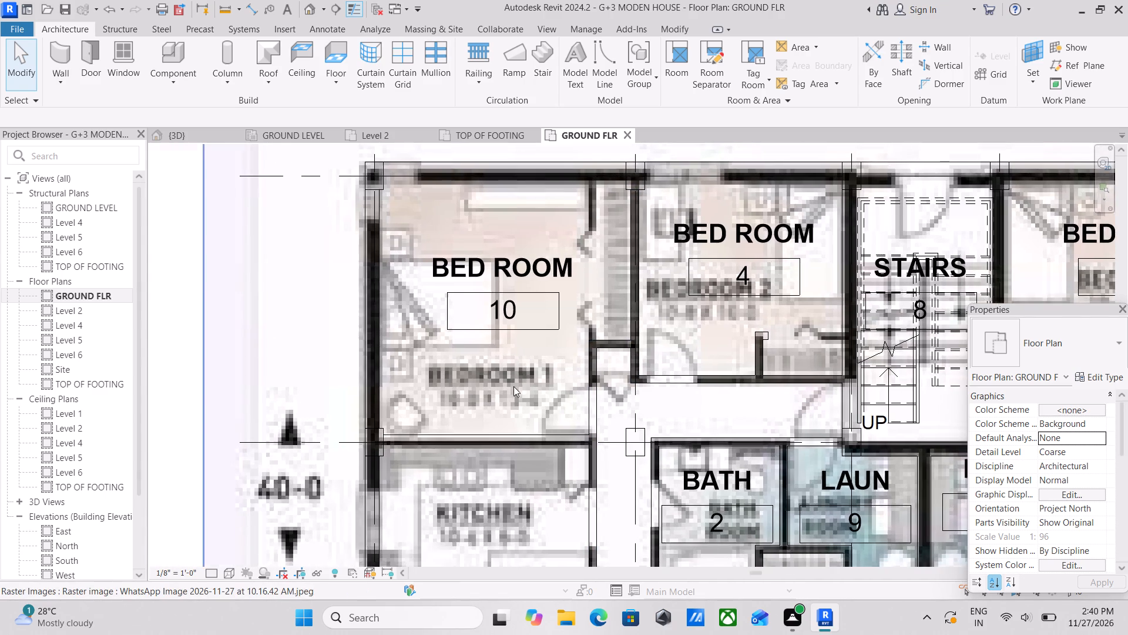
{"action": "scroll", "coordinate": [513, 386], "scroll_direction": "up", "scroll_amount": 1}
{"action": "middle_click_drag", "start_coordinate": [572, 383], "coordinate": [588, 429]}
{"action": "scroll", "coordinate": [515, 295], "scroll_direction": "down", "scroll_amount": 3}
{"action": "middle_click_drag", "start_coordinate": [519, 300], "coordinate": [527, 336]}
{"action": "key", "text": "Escape"}
{"action": "scroll", "coordinate": [612, 253], "scroll_direction": "down", "scroll_amount": 2}
{"action": "middle_click_drag", "start_coordinate": [603, 386], "coordinate": [616, 369]}
{"action": "middle_click_drag", "start_coordinate": [717, 331], "coordinate": [546, 287]}
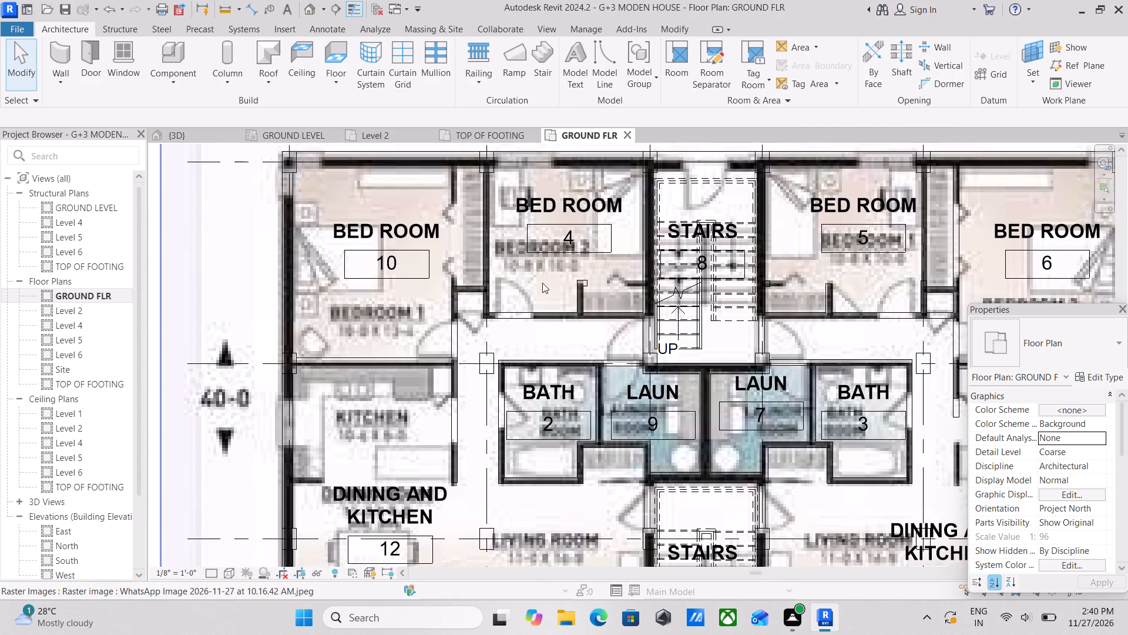
{"action": "scroll", "coordinate": [542, 283], "scroll_direction": "down", "scroll_amount": 1}
{"action": "middle_click_drag", "start_coordinate": [542, 283], "coordinate": [528, 303]}
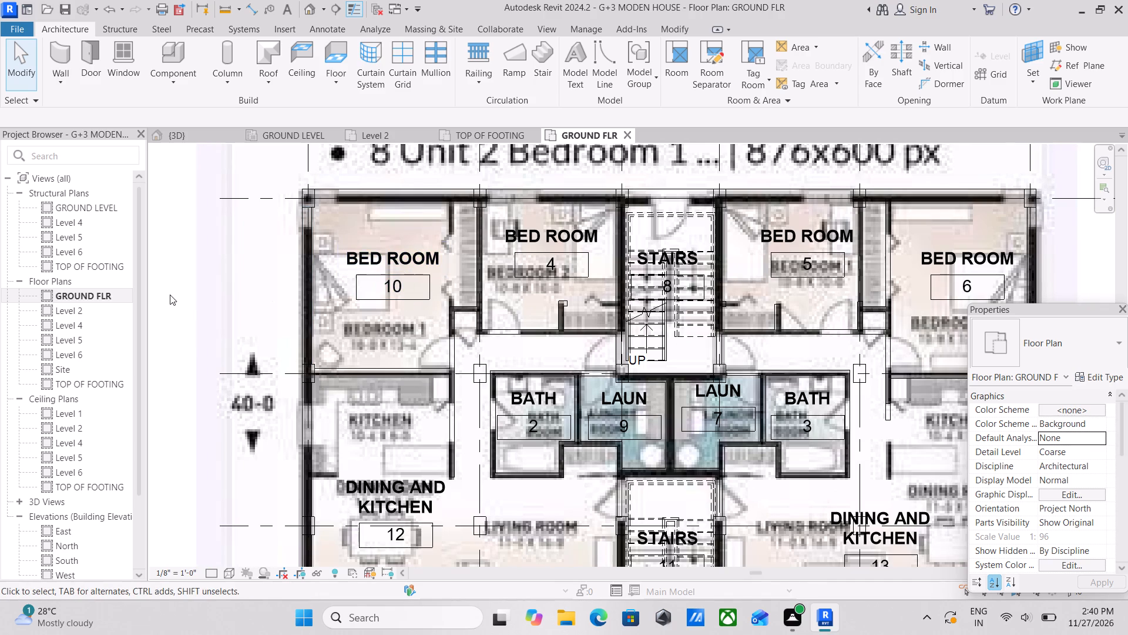
Set the GROUND FLR plan's visual style to Shaded.
{"action": "left_click", "coordinate": [231, 573]}
{"action": "left_click", "coordinate": [258, 515]}
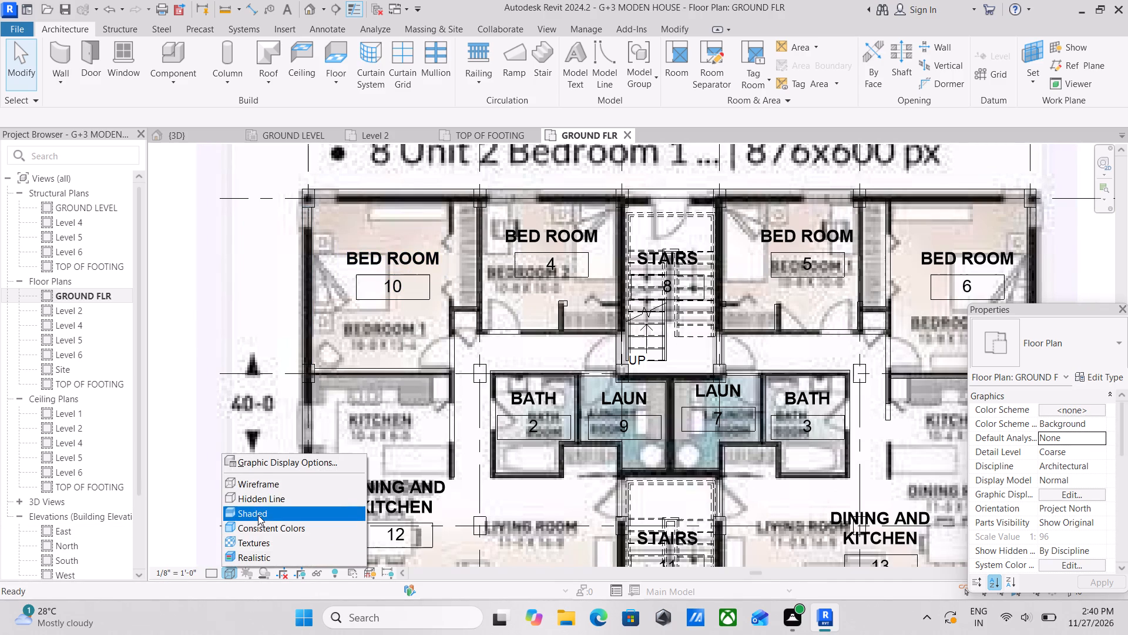
Examine the shaded plan's interior walls around bedrooms 10 and 4, the corridor and the dining and kitchen area.
{"action": "scroll", "coordinate": [553, 310], "scroll_direction": "up", "scroll_amount": 1}
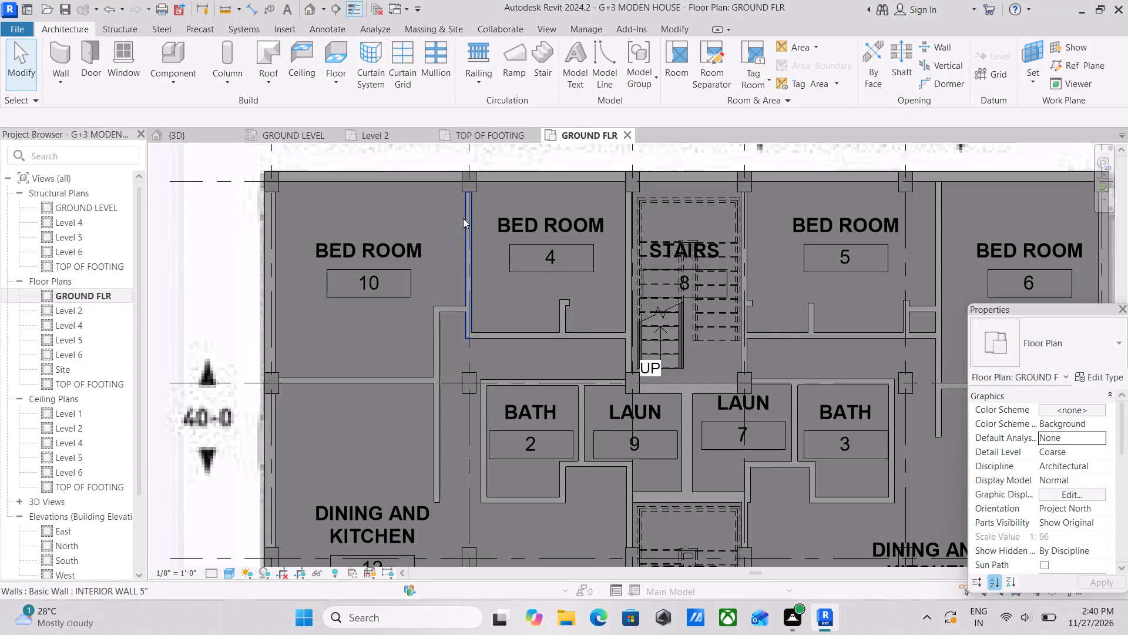
{"action": "scroll", "coordinate": [503, 360], "scroll_direction": "up", "scroll_amount": 2}
{"action": "scroll", "coordinate": [317, 252], "scroll_direction": "up", "scroll_amount": 1}
{"action": "middle_click_drag", "start_coordinate": [332, 262], "coordinate": [434, 355]}
{"action": "middle_click_drag", "start_coordinate": [476, 330], "coordinate": [491, 372]}
{"action": "middle_click_drag", "start_coordinate": [586, 469], "coordinate": [582, 345]}
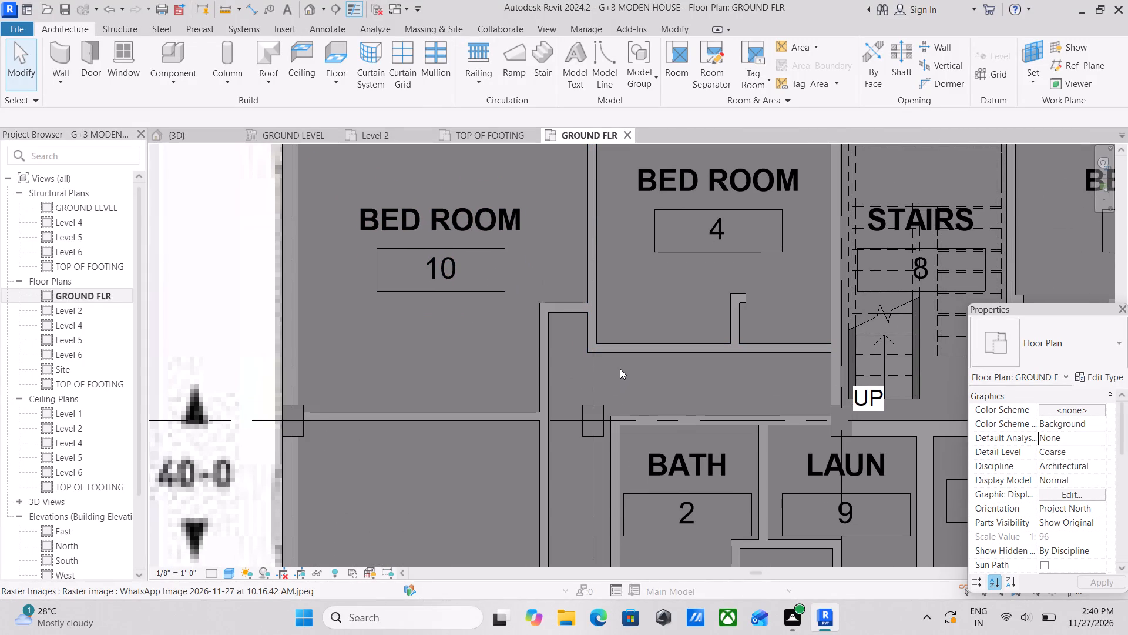
{"action": "middle_click_drag", "start_coordinate": [565, 423], "coordinate": [586, 280]}
{"action": "scroll", "coordinate": [575, 361], "scroll_direction": "down", "scroll_amount": 1}
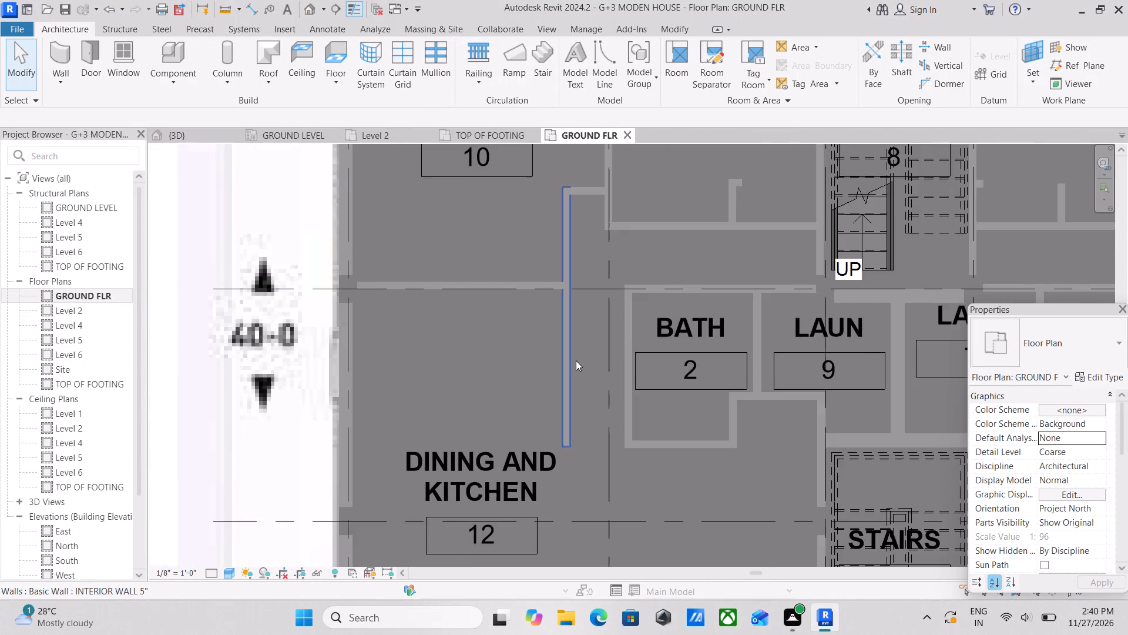
{"action": "middle_click_drag", "start_coordinate": [576, 360], "coordinate": [556, 392]}
{"action": "middle_click_drag", "start_coordinate": [555, 333], "coordinate": [552, 357]}
{"action": "middle_click_drag", "start_coordinate": [552, 262], "coordinate": [558, 311]}
{"action": "scroll", "coordinate": [558, 311], "scroll_direction": "up", "scroll_amount": 2}
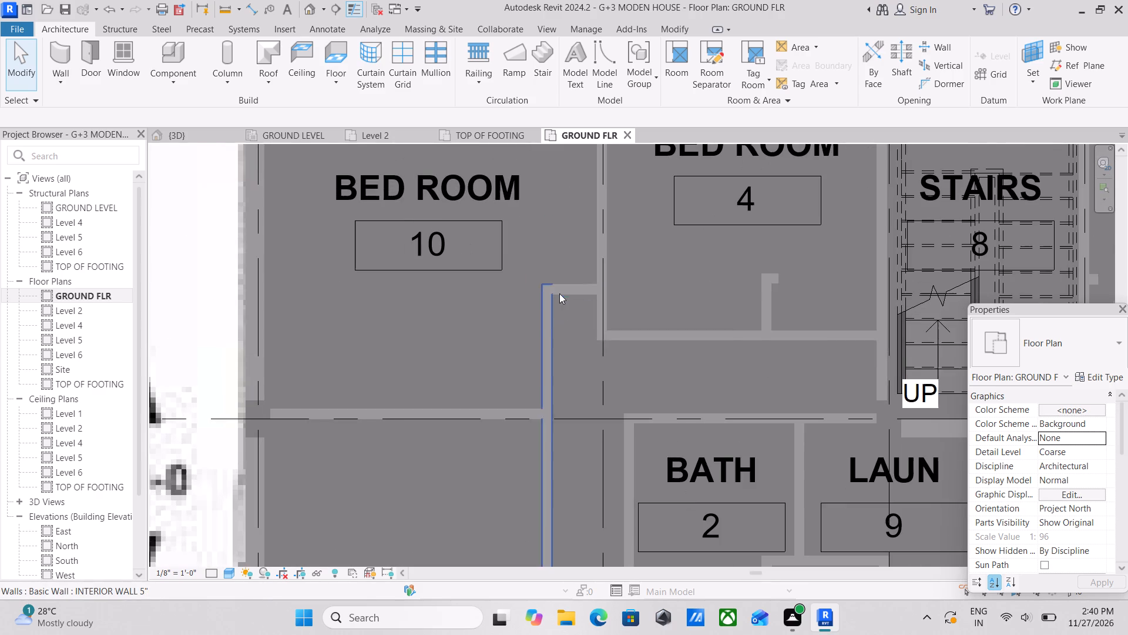
{"action": "middle_click_drag", "start_coordinate": [560, 291], "coordinate": [560, 299]}
{"action": "middle_click_drag", "start_coordinate": [563, 324], "coordinate": [565, 353]}
{"action": "middle_click_drag", "start_coordinate": [640, 365], "coordinate": [599, 373]}
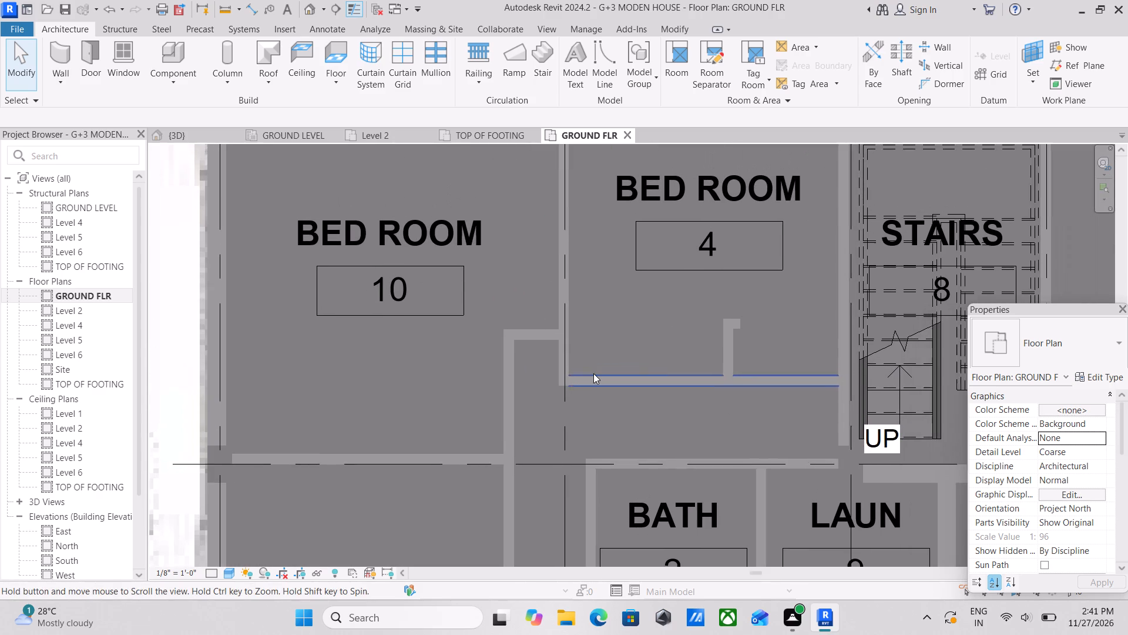
{"action": "scroll", "coordinate": [592, 373], "scroll_direction": "down", "scroll_amount": 3}
{"action": "middle_click_drag", "start_coordinate": [619, 368], "coordinate": [622, 366]}
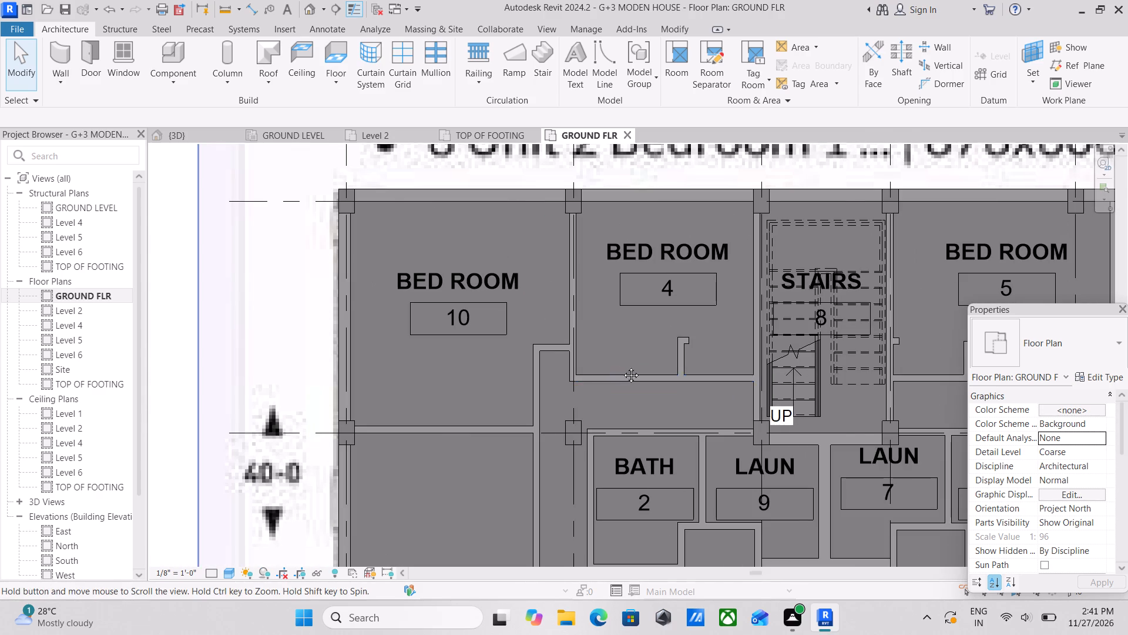
{"action": "middle_click_drag", "start_coordinate": [622, 366], "coordinate": [671, 340]}
{"action": "middle_click_drag", "start_coordinate": [538, 338], "coordinate": [579, 340]}
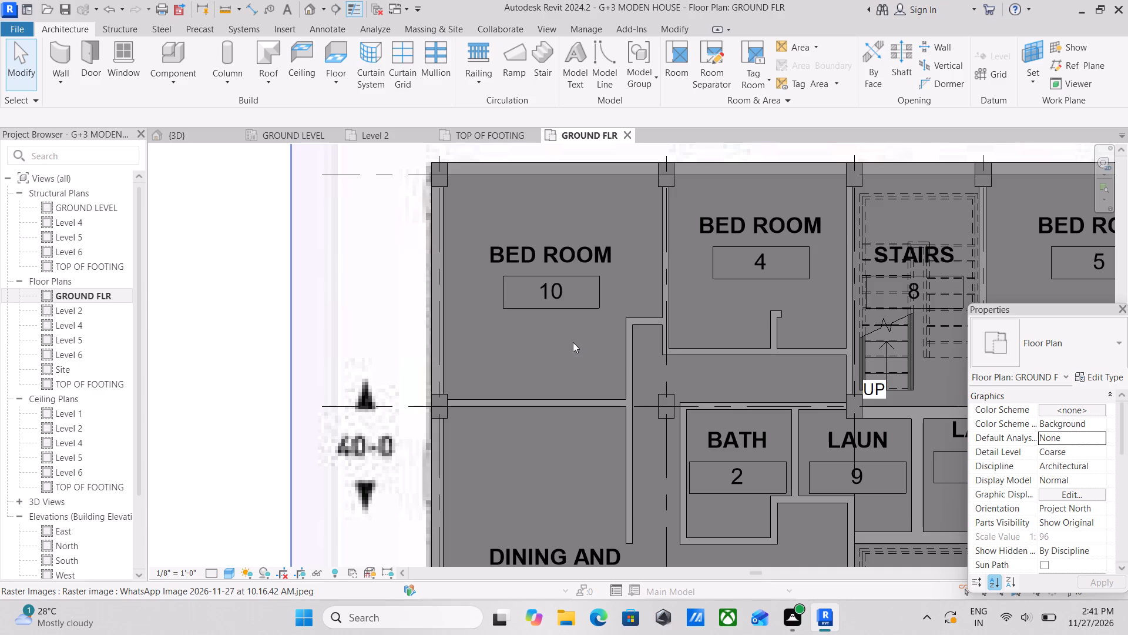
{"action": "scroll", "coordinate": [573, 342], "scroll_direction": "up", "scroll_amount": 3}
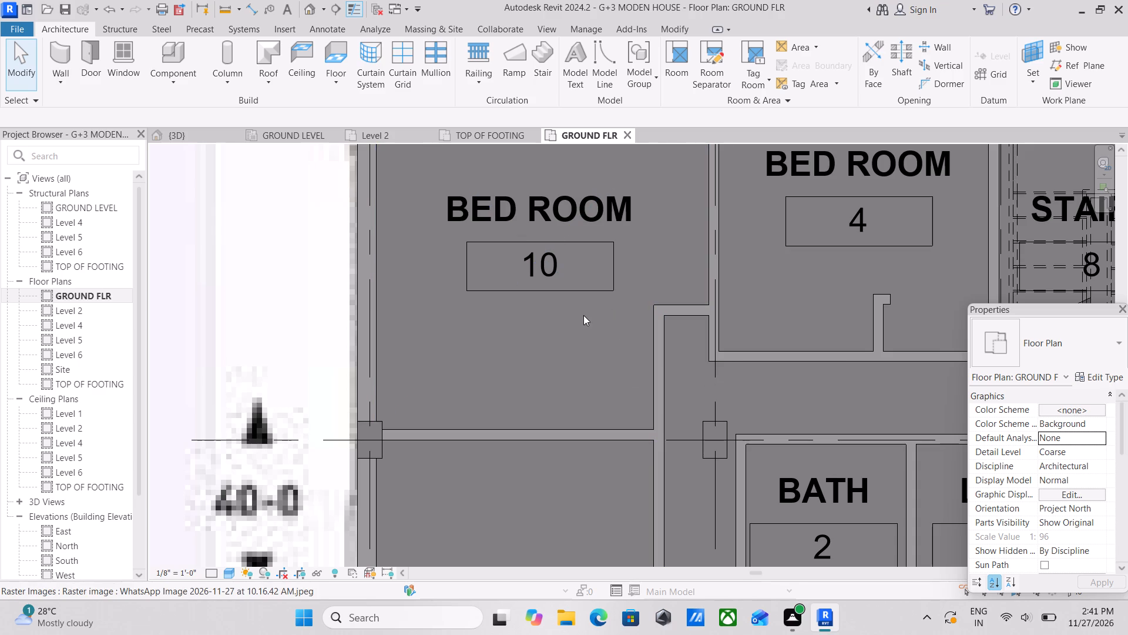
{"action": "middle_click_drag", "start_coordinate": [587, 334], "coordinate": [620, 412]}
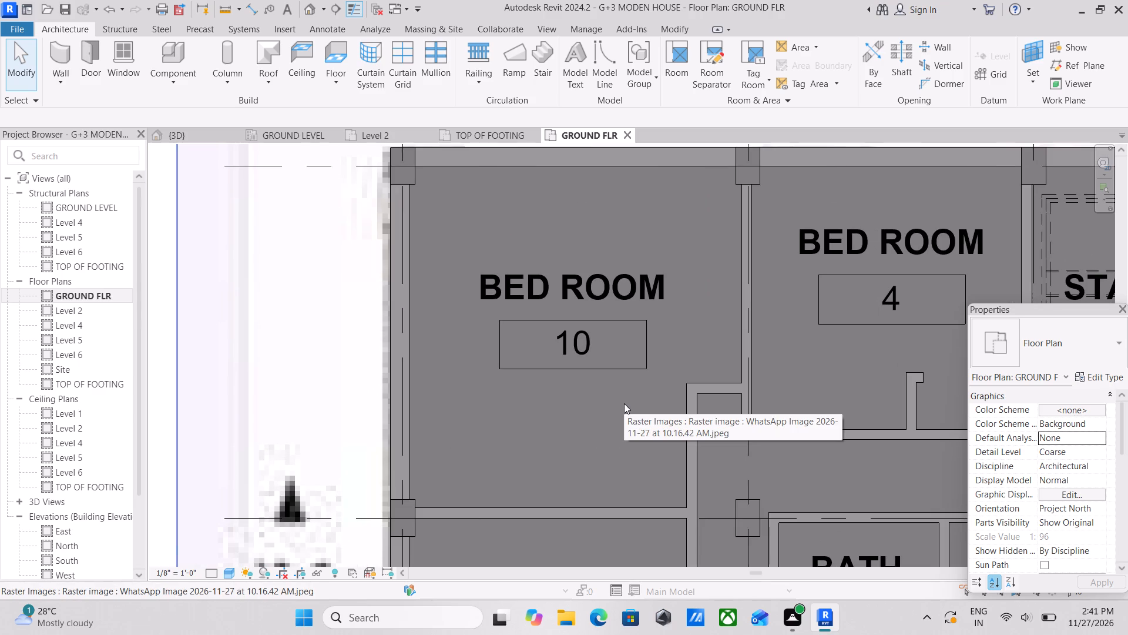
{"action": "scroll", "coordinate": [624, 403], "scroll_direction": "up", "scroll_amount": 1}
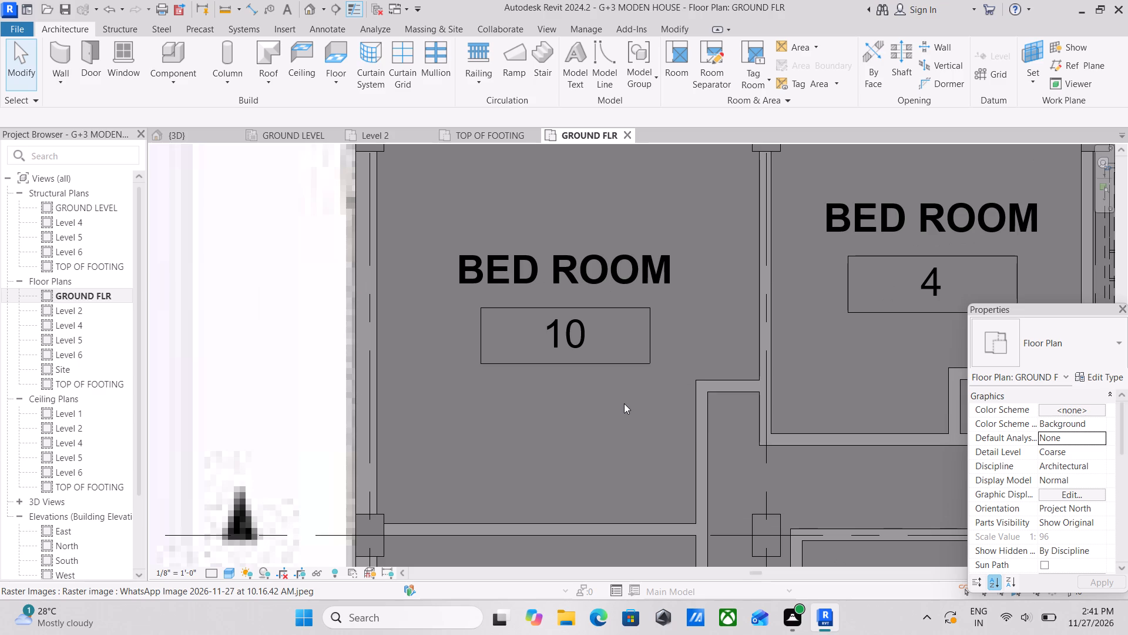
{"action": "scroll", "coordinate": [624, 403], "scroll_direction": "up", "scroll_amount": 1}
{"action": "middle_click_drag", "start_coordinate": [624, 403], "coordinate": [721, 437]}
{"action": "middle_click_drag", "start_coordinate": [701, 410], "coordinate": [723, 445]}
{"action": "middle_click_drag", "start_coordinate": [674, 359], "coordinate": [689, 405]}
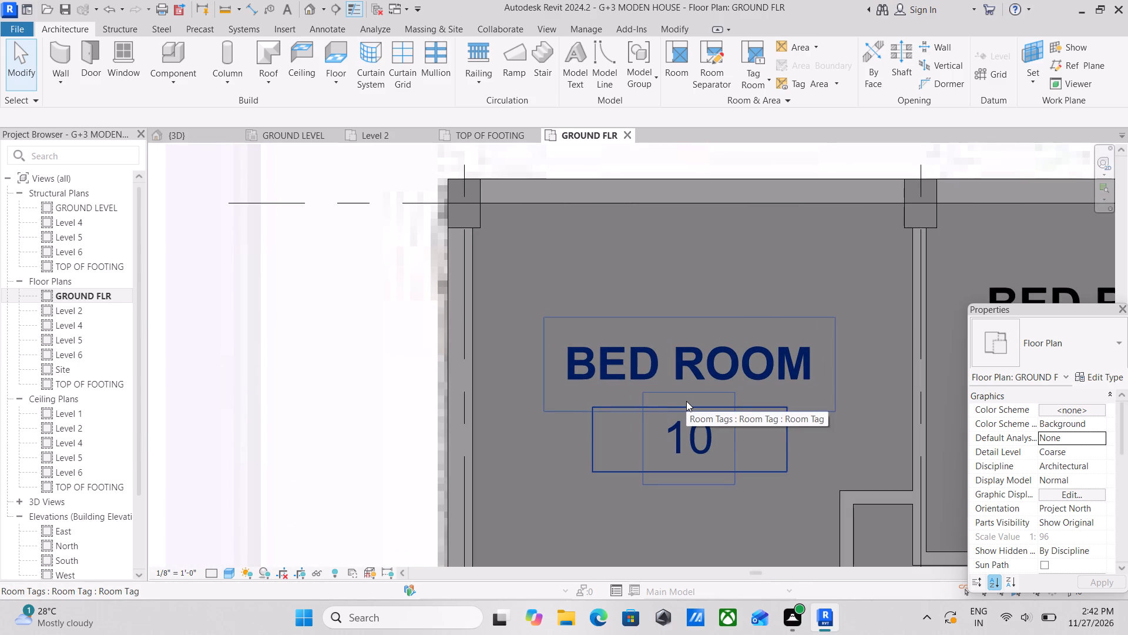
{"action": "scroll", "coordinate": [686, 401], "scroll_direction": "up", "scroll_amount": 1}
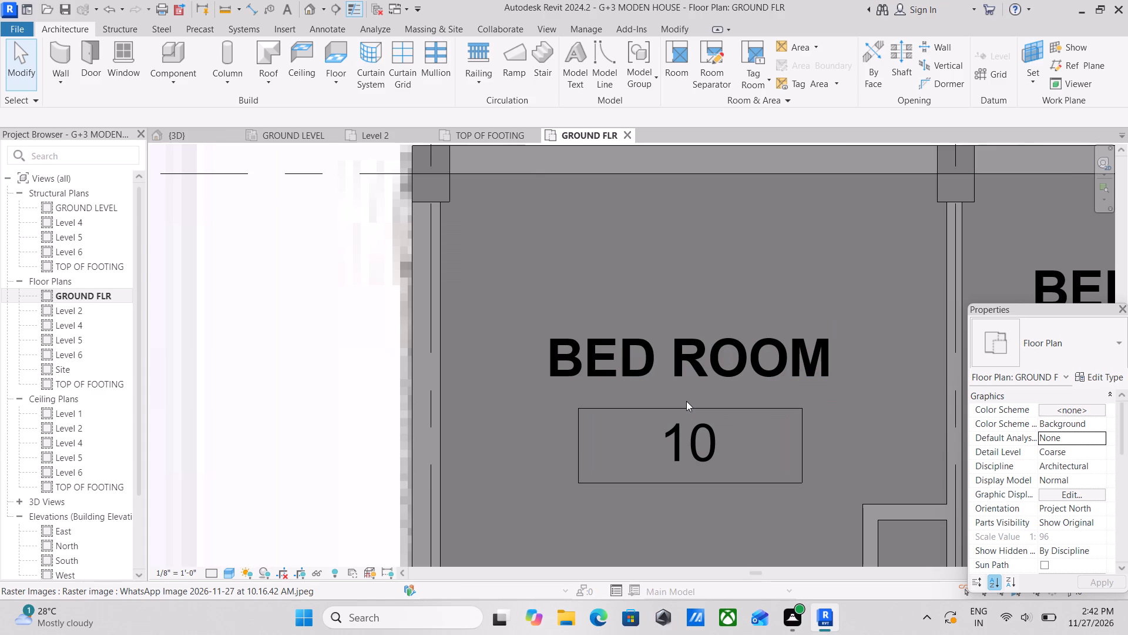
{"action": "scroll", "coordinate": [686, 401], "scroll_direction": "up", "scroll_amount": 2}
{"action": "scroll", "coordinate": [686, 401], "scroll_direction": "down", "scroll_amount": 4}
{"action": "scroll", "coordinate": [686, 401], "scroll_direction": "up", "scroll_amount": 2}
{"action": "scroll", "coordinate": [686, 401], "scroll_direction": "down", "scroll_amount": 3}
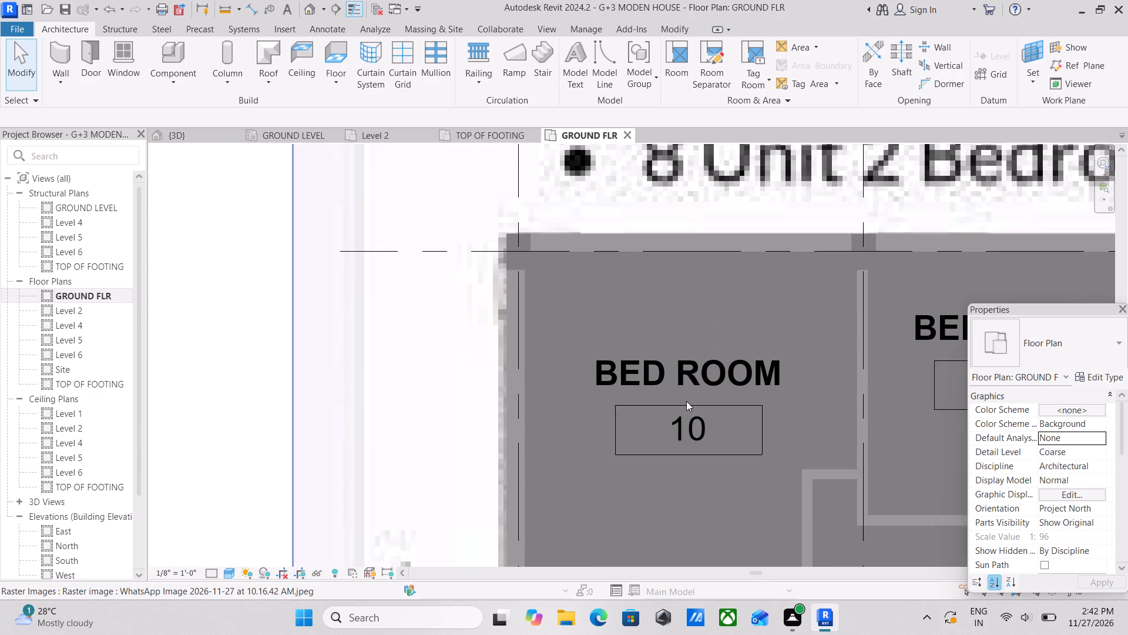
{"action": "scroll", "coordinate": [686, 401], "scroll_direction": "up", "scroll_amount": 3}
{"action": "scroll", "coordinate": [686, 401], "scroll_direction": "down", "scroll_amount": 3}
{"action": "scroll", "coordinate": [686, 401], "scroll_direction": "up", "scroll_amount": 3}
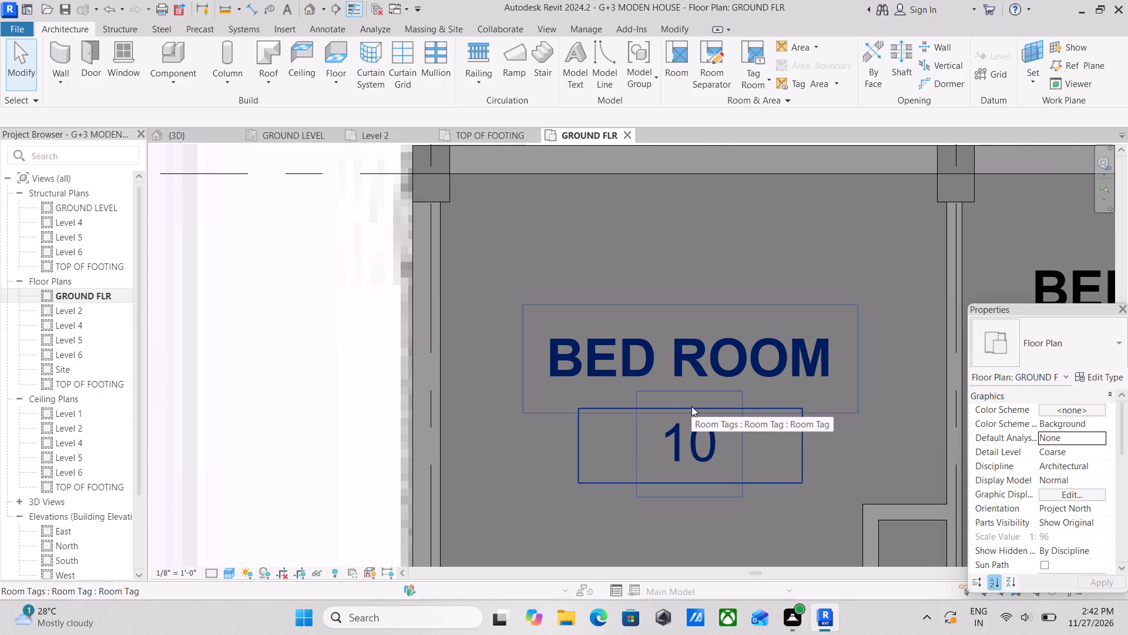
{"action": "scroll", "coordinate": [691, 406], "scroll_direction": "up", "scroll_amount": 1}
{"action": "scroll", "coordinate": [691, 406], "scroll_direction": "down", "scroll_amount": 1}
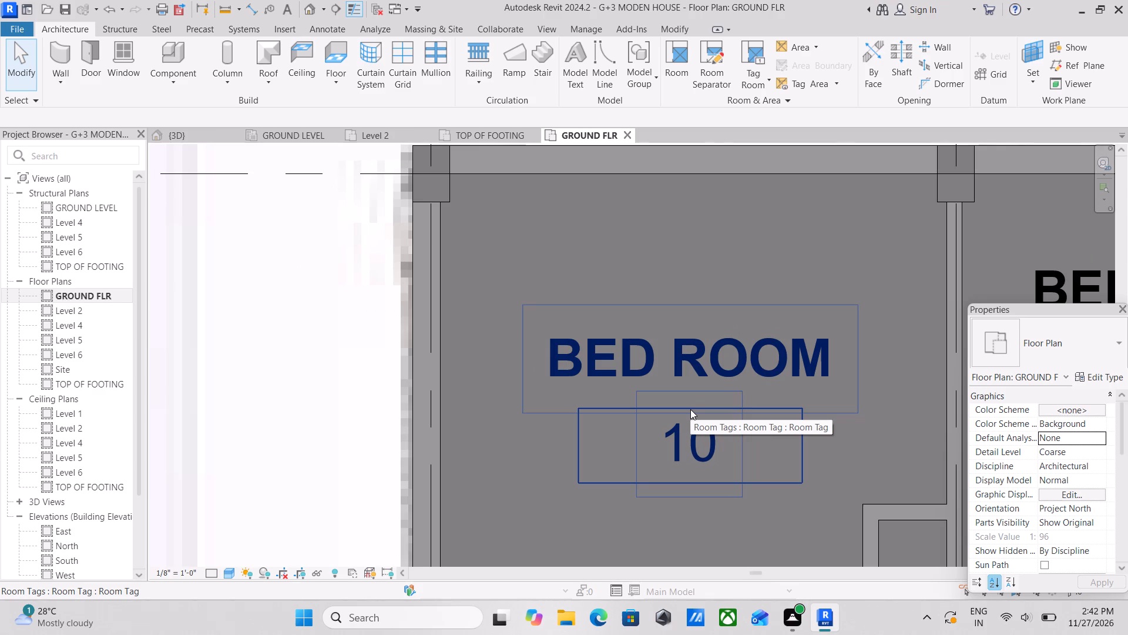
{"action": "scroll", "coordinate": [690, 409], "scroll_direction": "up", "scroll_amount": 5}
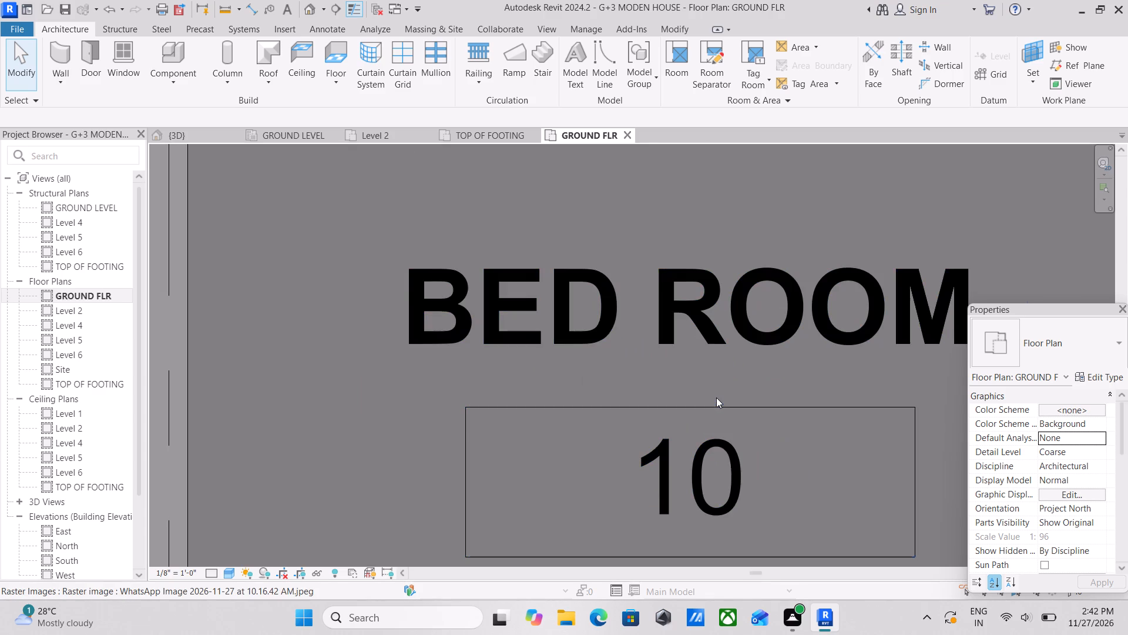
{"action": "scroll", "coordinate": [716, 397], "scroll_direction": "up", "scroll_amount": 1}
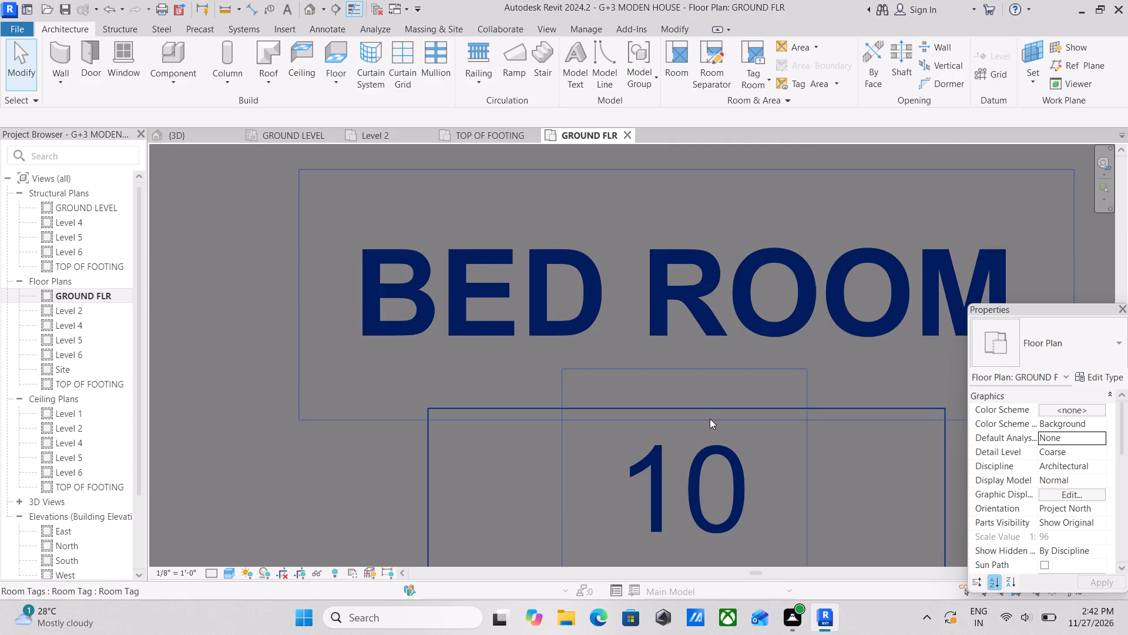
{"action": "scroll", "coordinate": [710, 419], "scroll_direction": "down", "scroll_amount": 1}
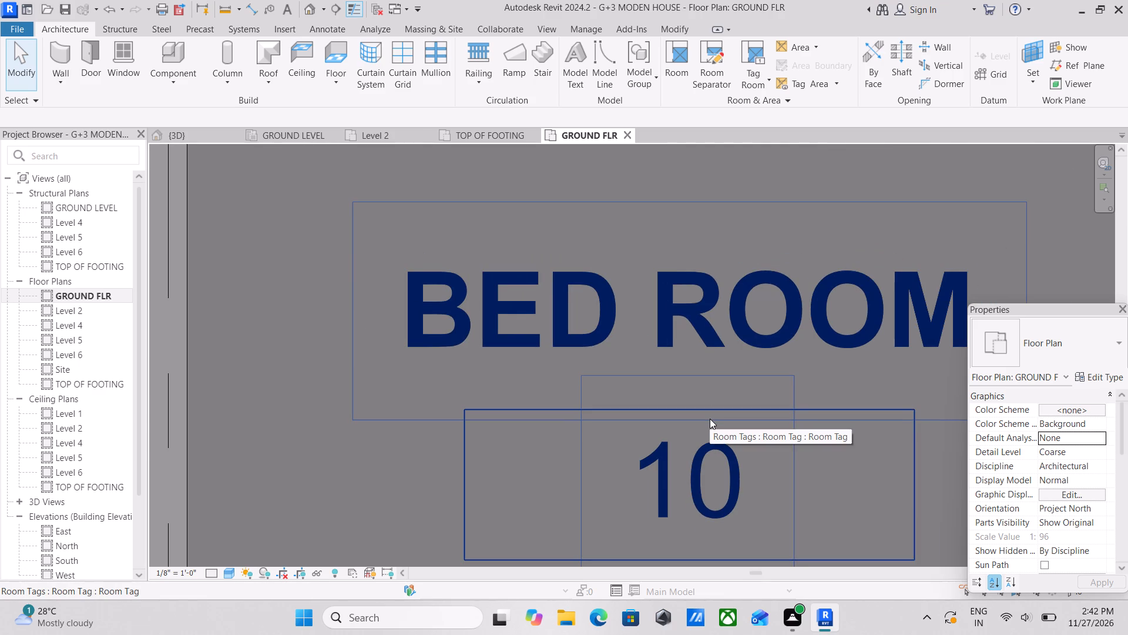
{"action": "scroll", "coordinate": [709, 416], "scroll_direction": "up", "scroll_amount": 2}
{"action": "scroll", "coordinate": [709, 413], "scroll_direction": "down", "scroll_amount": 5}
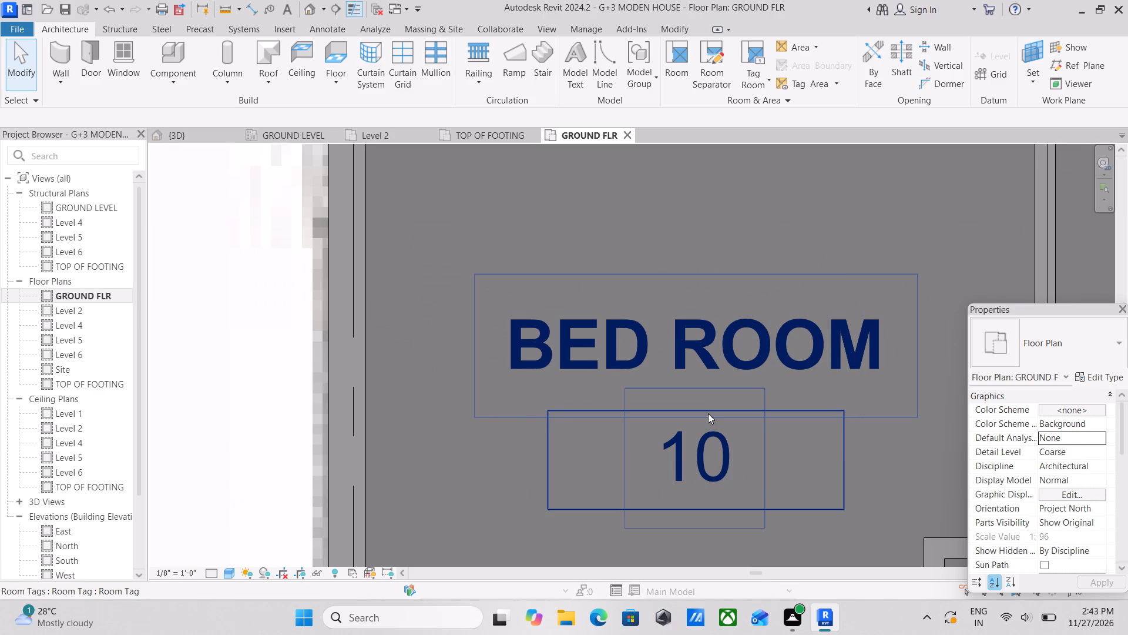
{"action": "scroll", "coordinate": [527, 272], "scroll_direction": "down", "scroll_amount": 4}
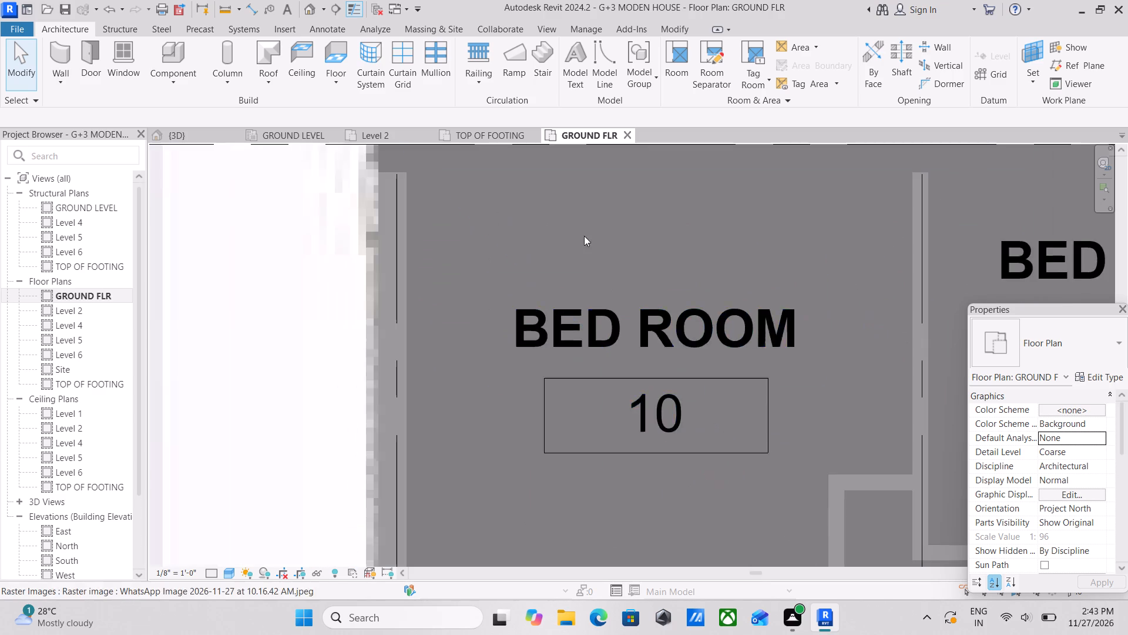
Examine the walls and room layout around bedrooms 10 and 4 and the adjoining stairs on the ground floor plan.
{"action": "middle_click_drag", "start_coordinate": [579, 236], "coordinate": [489, 235]}
{"action": "middle_click_drag", "start_coordinate": [627, 252], "coordinate": [596, 275]}
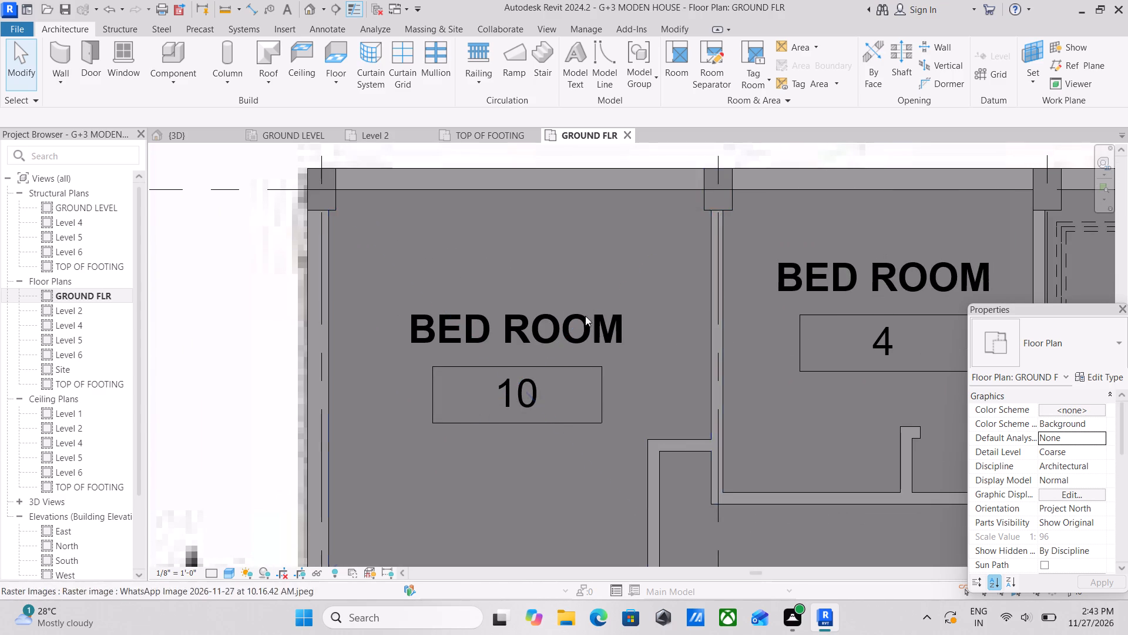
{"action": "middle_click_drag", "start_coordinate": [563, 326], "coordinate": [647, 235]}
{"action": "middle_click_drag", "start_coordinate": [663, 299], "coordinate": [670, 329]}
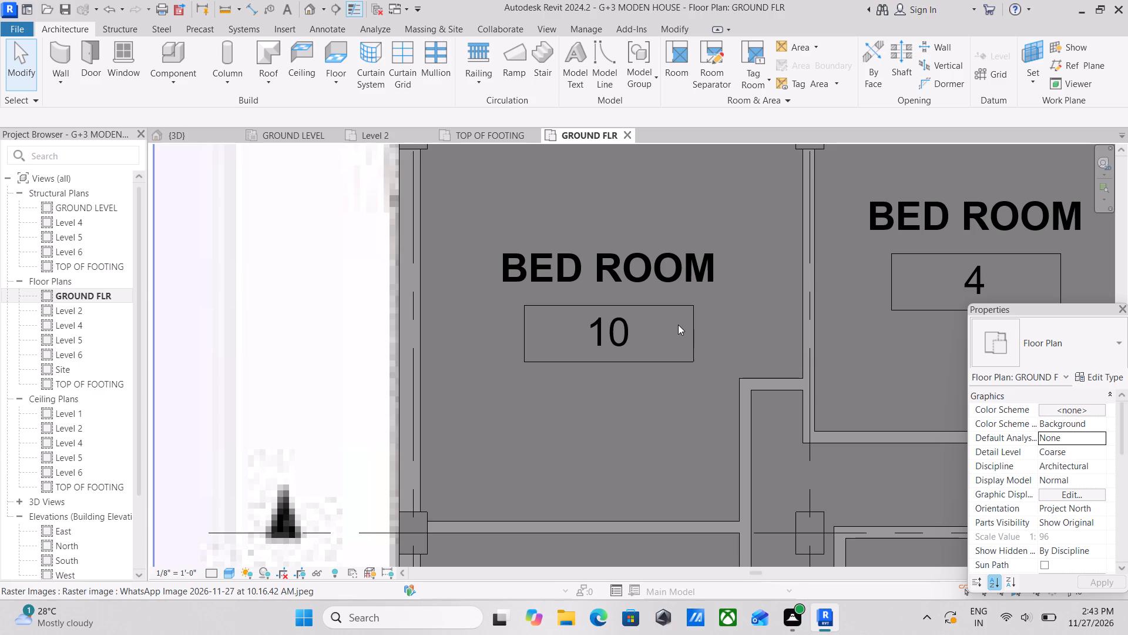
{"action": "scroll", "coordinate": [680, 325], "scroll_direction": "up", "scroll_amount": 2}
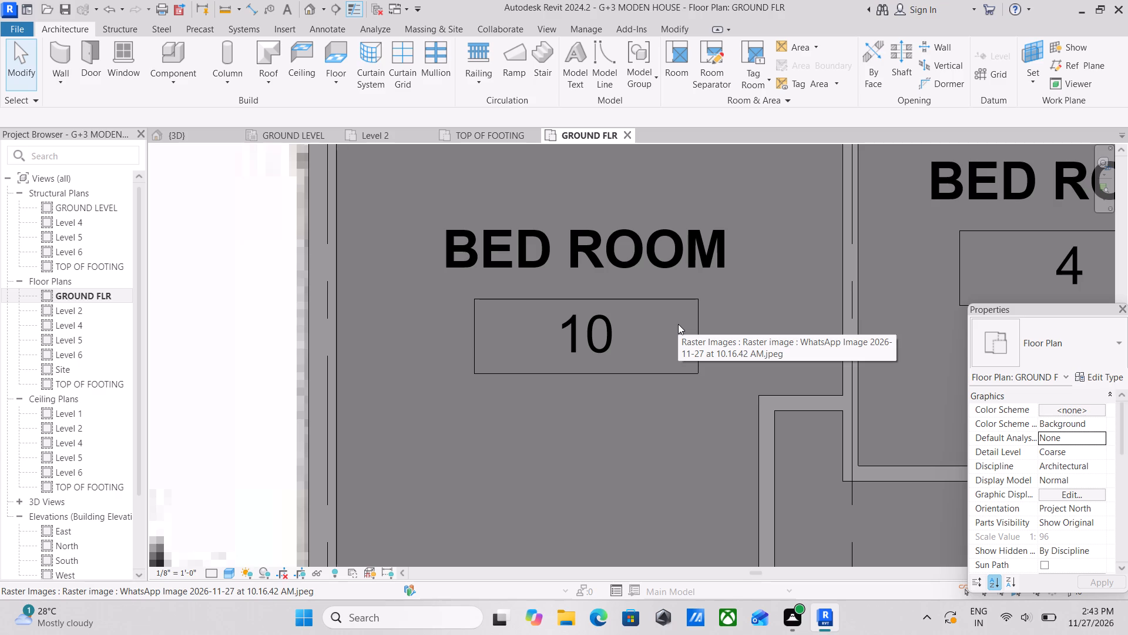
{"action": "scroll", "coordinate": [678, 324], "scroll_direction": "up", "scroll_amount": 1}
{"action": "scroll", "coordinate": [677, 324], "scroll_direction": "down", "scroll_amount": 4}
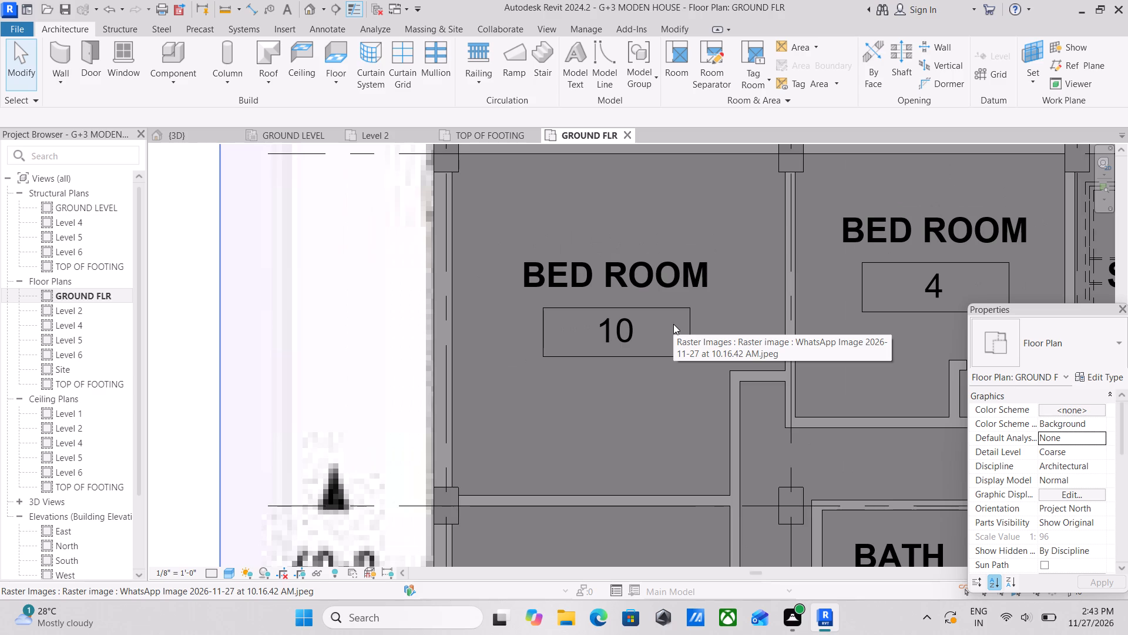
{"action": "scroll", "coordinate": [508, 326], "scroll_direction": "up", "scroll_amount": 2}
{"action": "scroll", "coordinate": [553, 295], "scroll_direction": "down", "scroll_amount": 1}
{"action": "middle_click_drag", "start_coordinate": [554, 295], "coordinate": [503, 315]}
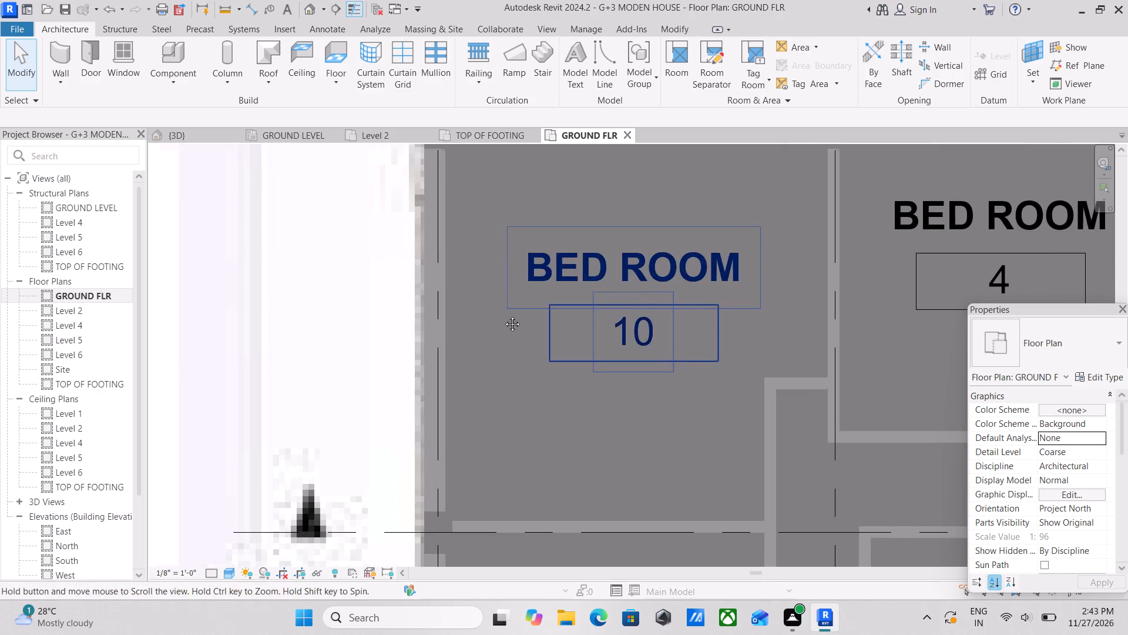
{"action": "middle_click_drag", "start_coordinate": [503, 315], "coordinate": [464, 319]}
{"action": "scroll", "coordinate": [545, 285], "scroll_direction": "down", "scroll_amount": 1}
{"action": "middle_click_drag", "start_coordinate": [533, 322], "coordinate": [495, 332]}
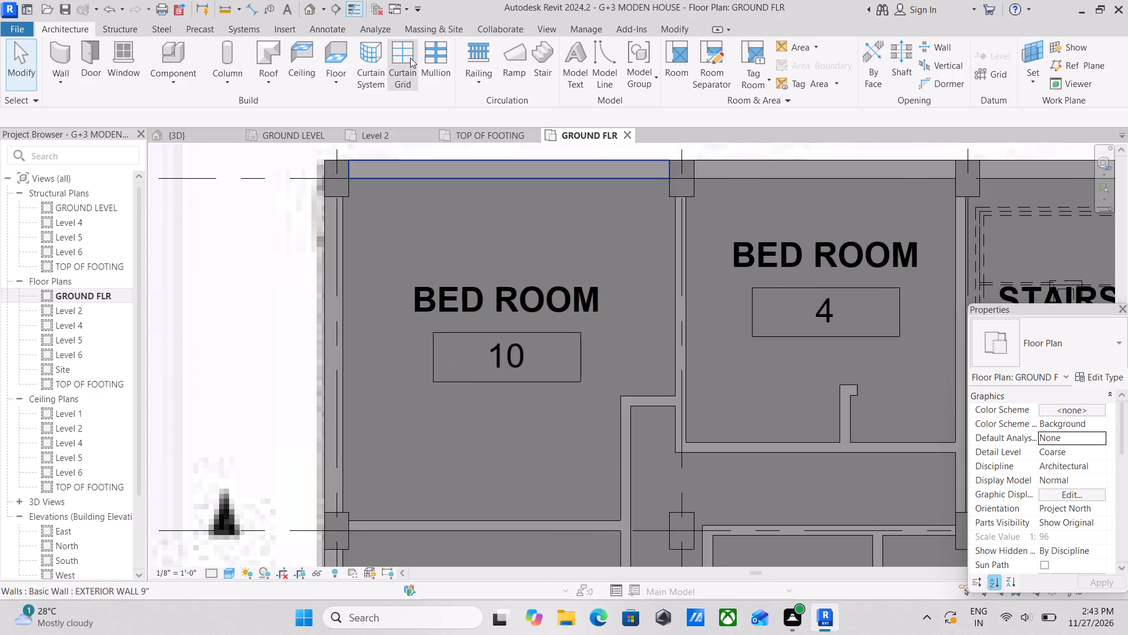
{"action": "scroll", "coordinate": [518, 263], "scroll_direction": "down", "scroll_amount": 2}
{"action": "middle_click_drag", "start_coordinate": [516, 263], "coordinate": [428, 226]}
{"action": "middle_click_drag", "start_coordinate": [674, 248], "coordinate": [503, 248]}
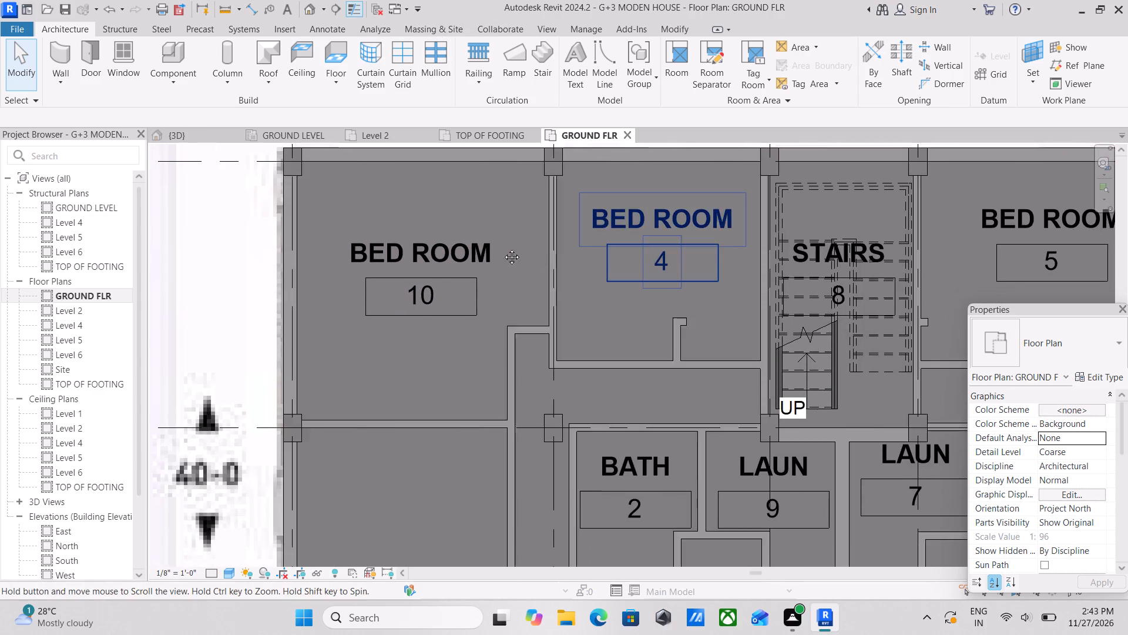
{"action": "middle_click_drag", "start_coordinate": [503, 248], "coordinate": [450, 248]}
{"action": "middle_click_drag", "start_coordinate": [387, 280], "coordinate": [609, 292]}
{"action": "scroll", "coordinate": [424, 305], "scroll_direction": "up", "scroll_amount": 1}
{"action": "middle_click_drag", "start_coordinate": [427, 305], "coordinate": [530, 320]}
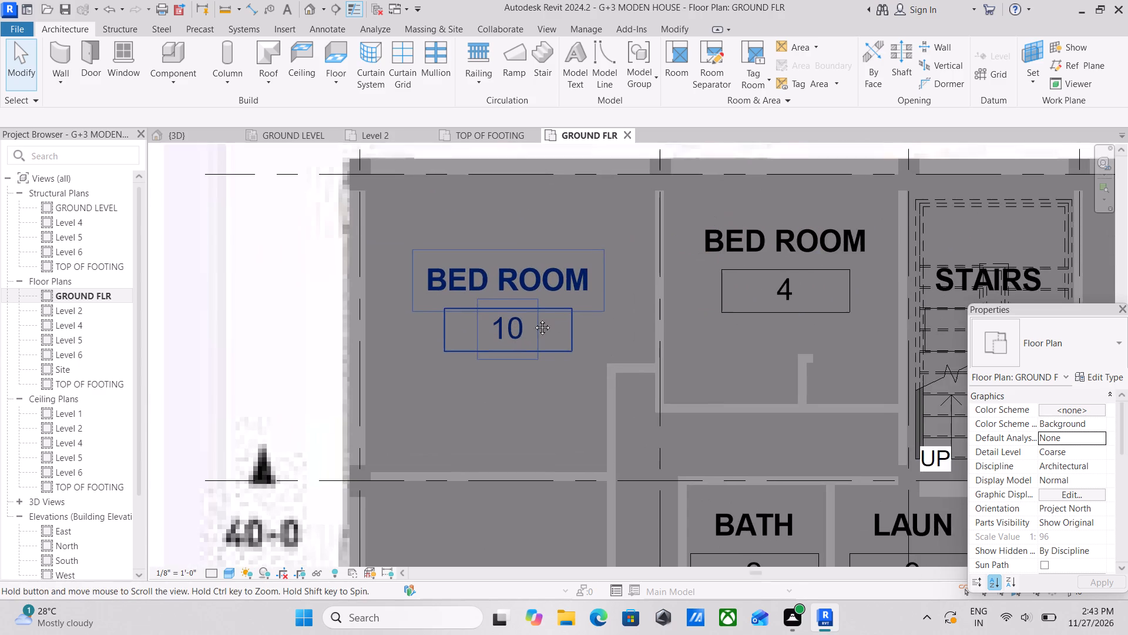
{"action": "middle_click_drag", "start_coordinate": [512, 340], "coordinate": [550, 343]}
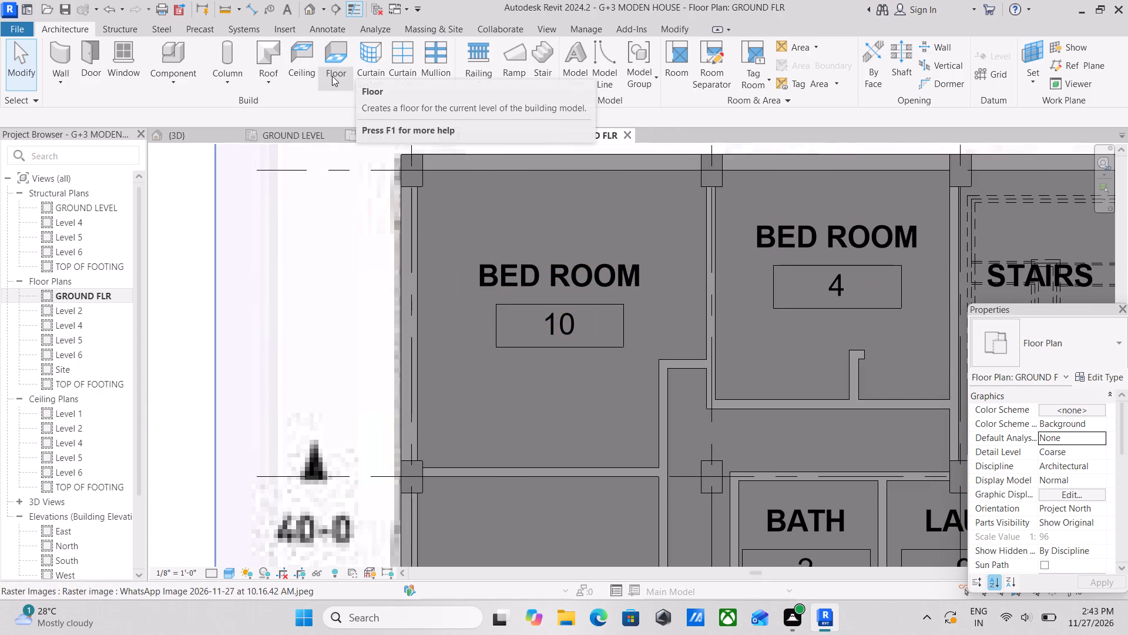
Start an automatic ceiling on the ground floor without saving the project, and open the 2' x 4' ACT System type's properties.
{"action": "left_click", "coordinate": [308, 76]}
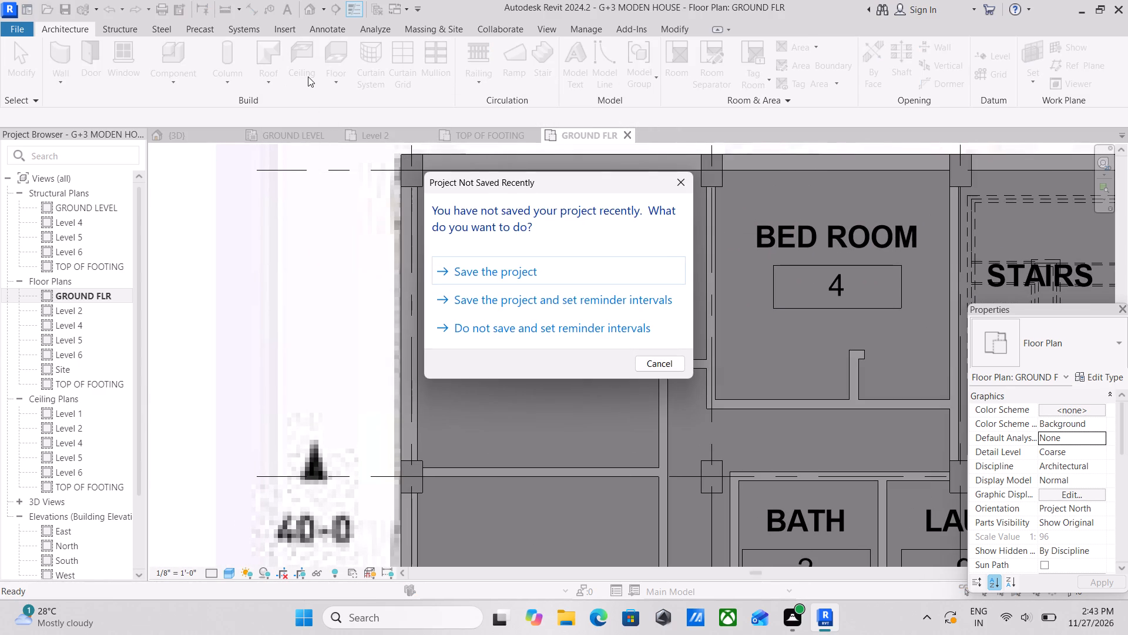
{"action": "left_click", "coordinate": [683, 183]}
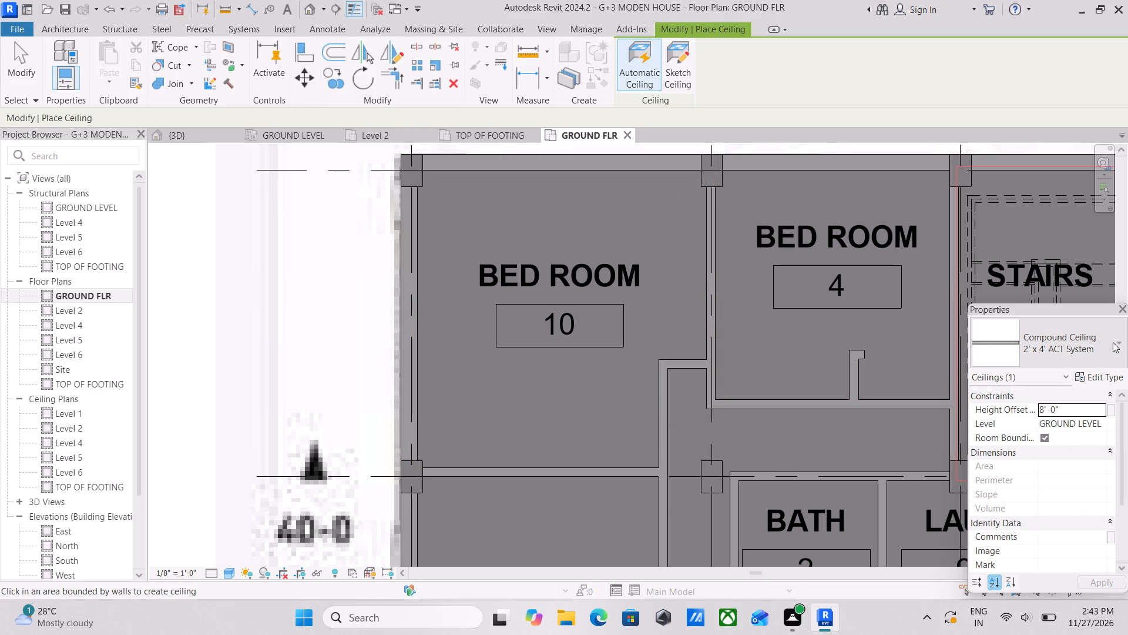
{"action": "left_click", "coordinate": [1109, 343]}
{"action": "left_click", "coordinate": [1107, 343]}
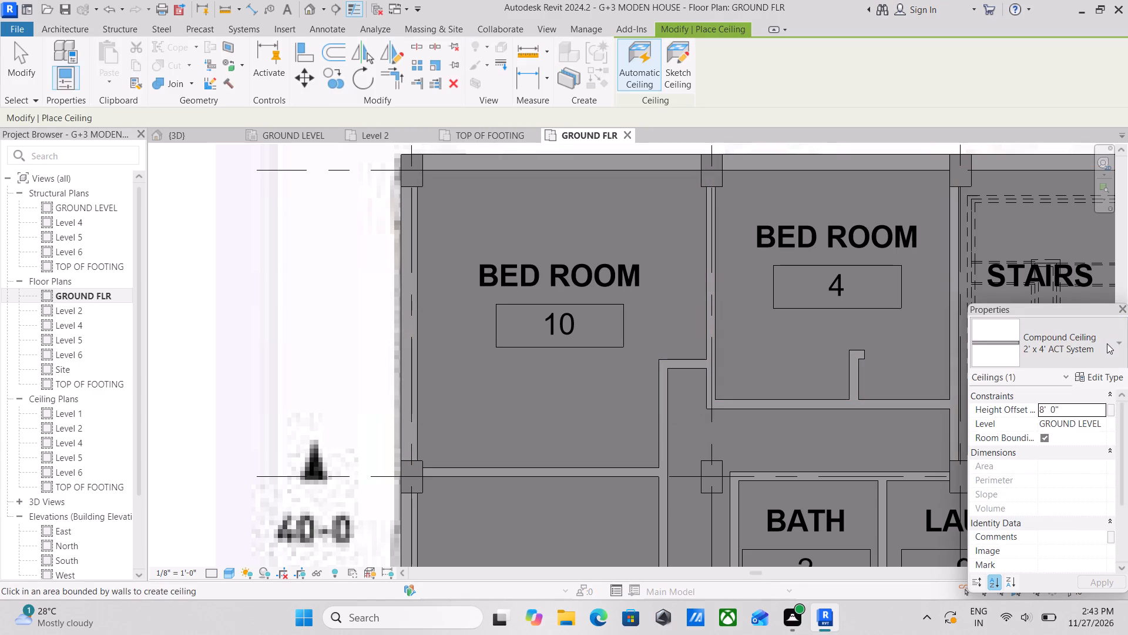
{"action": "left_click", "coordinate": [1107, 343]}
{"action": "left_click", "coordinate": [1099, 349]}
{"action": "left_click", "coordinate": [1093, 350]}
{"action": "left_click", "coordinate": [1093, 347]}
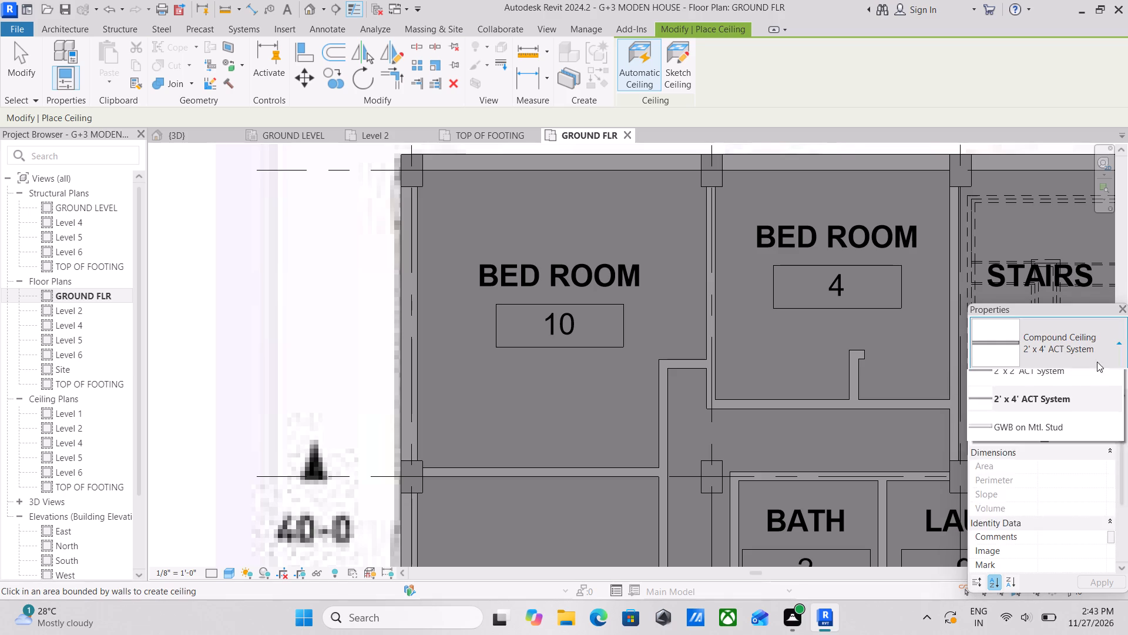
{"action": "left_click", "coordinate": [1097, 346]}
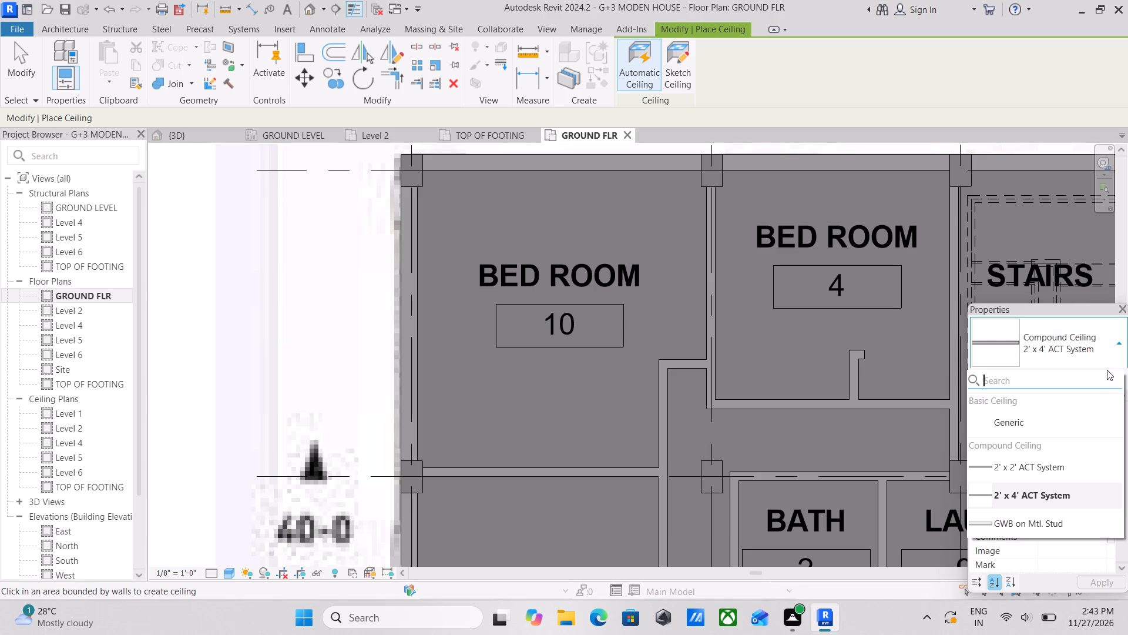
{"action": "left_click", "coordinate": [1109, 353]}
{"action": "left_click", "coordinate": [1109, 379]}
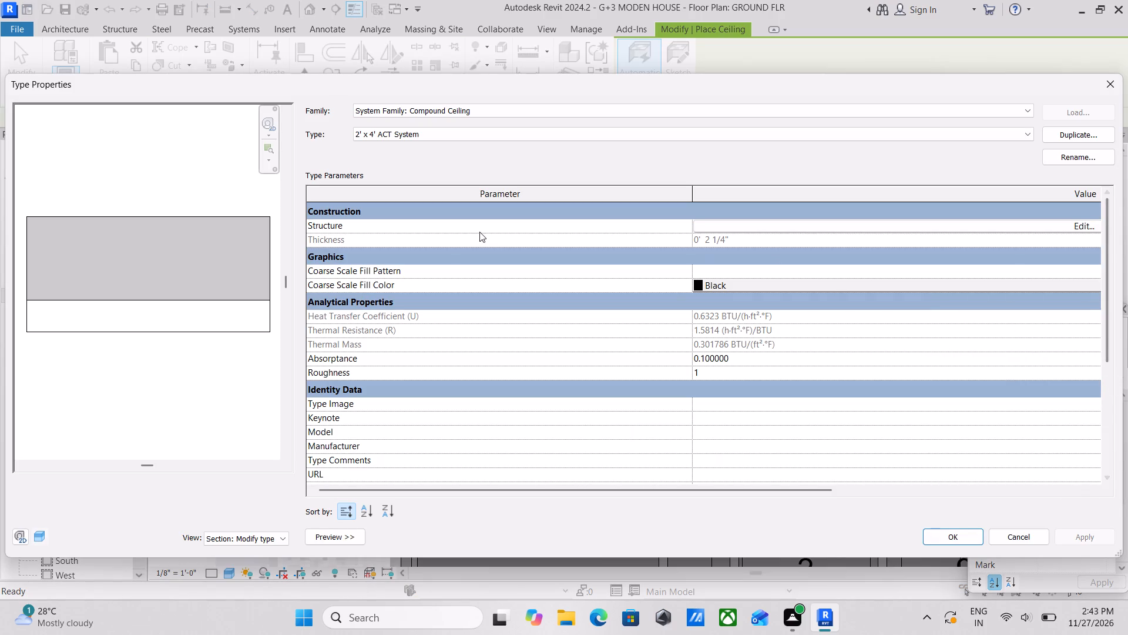
Examine the 2' x 4' ACT System ceiling type's section preview and its type parameters.
{"action": "scroll", "coordinate": [138, 282], "scroll_direction": "up", "scroll_amount": 1}
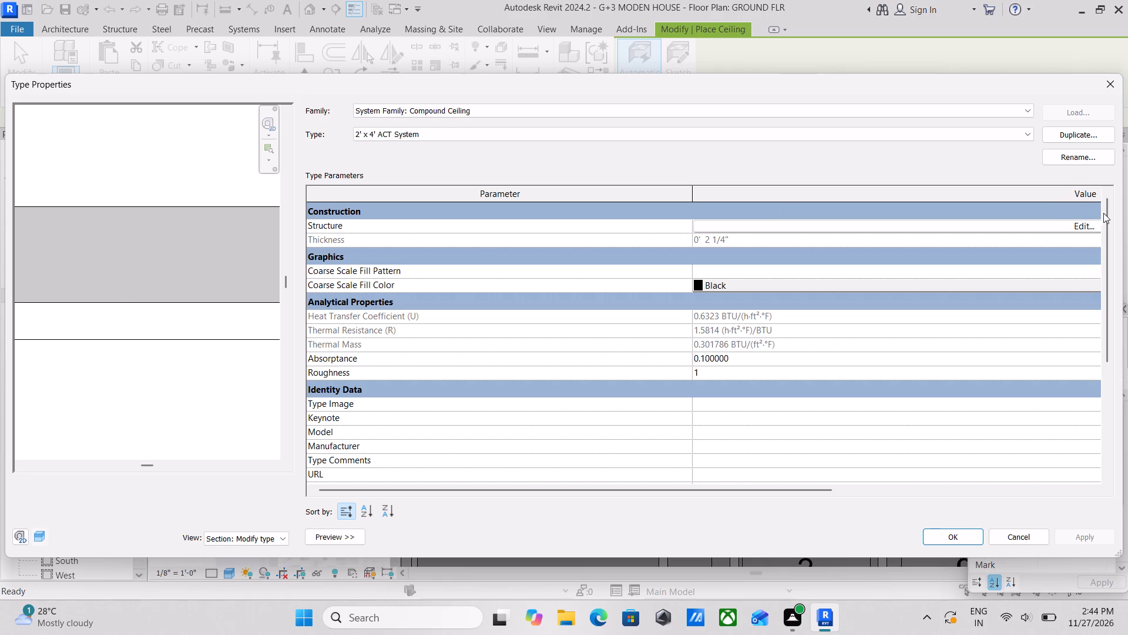
{"action": "scroll", "coordinate": [217, 293], "scroll_direction": "down", "scroll_amount": 2}
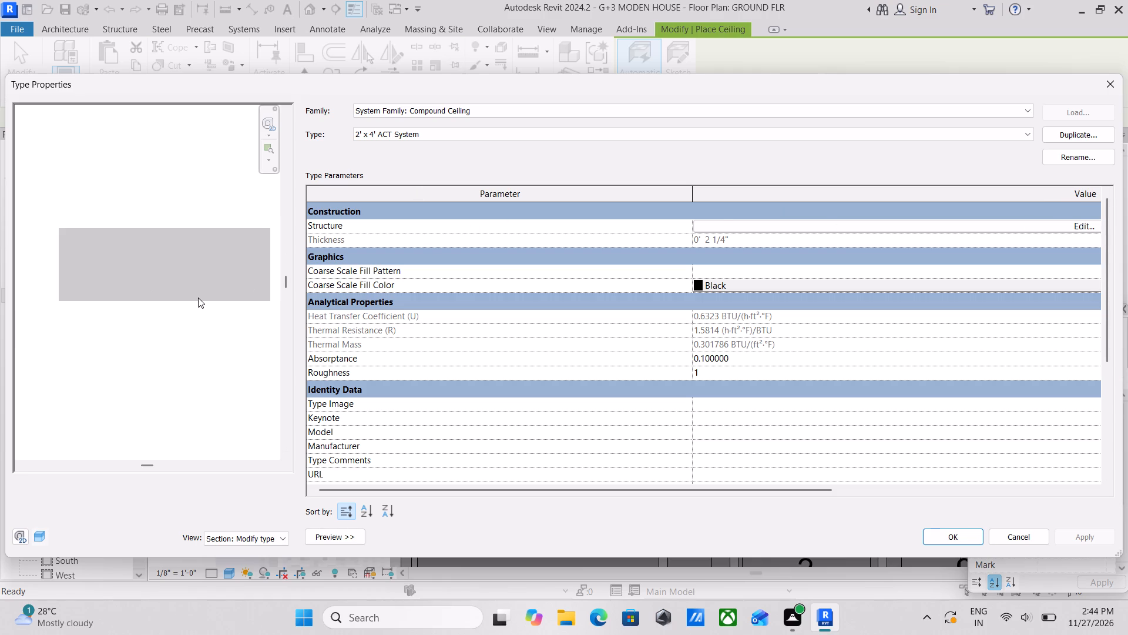
{"action": "scroll", "coordinate": [183, 298], "scroll_direction": "down", "scroll_amount": 3}
{"action": "scroll", "coordinate": [143, 305], "scroll_direction": "up", "scroll_amount": 5}
{"action": "middle_click_drag", "start_coordinate": [149, 330], "coordinate": [52, 273]}
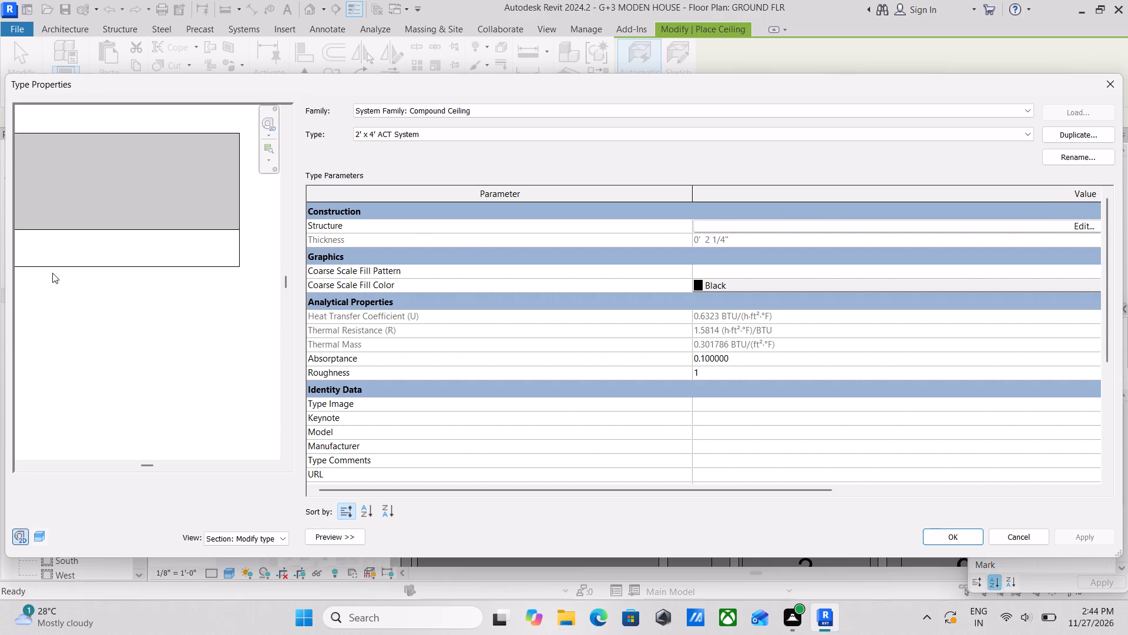
{"action": "middle_click_drag", "start_coordinate": [82, 314], "coordinate": [79, 360]}
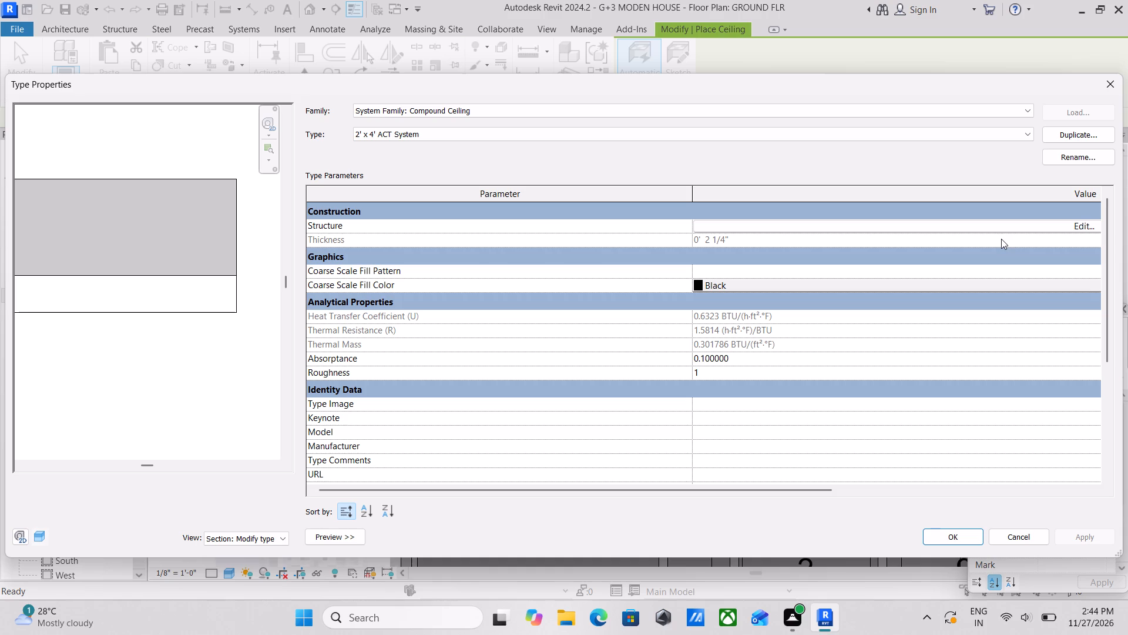
{"action": "scroll", "coordinate": [1003, 239], "scroll_direction": "up", "scroll_amount": 2}
{"action": "scroll", "coordinate": [1003, 239], "scroll_direction": "down", "scroll_amount": 5}
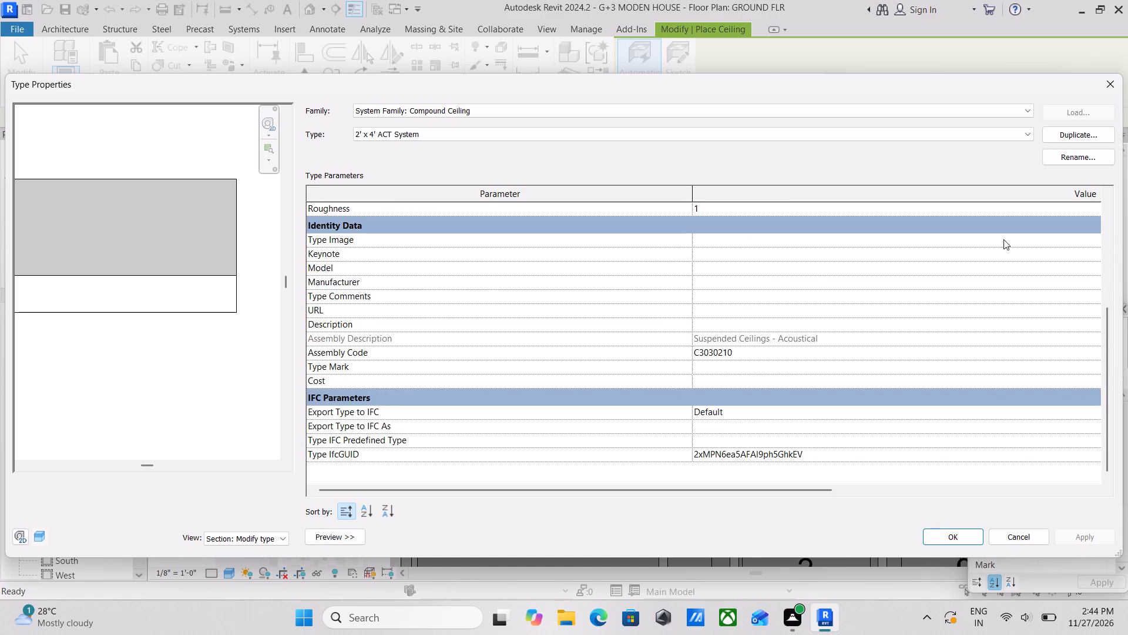
Review the remaining analytical, identity and IFC parameters of the 2' x 4' ACT System type, and leave the ceiling command without placing anything.
{"action": "scroll", "coordinate": [1003, 239], "scroll_direction": "up", "scroll_amount": 1}
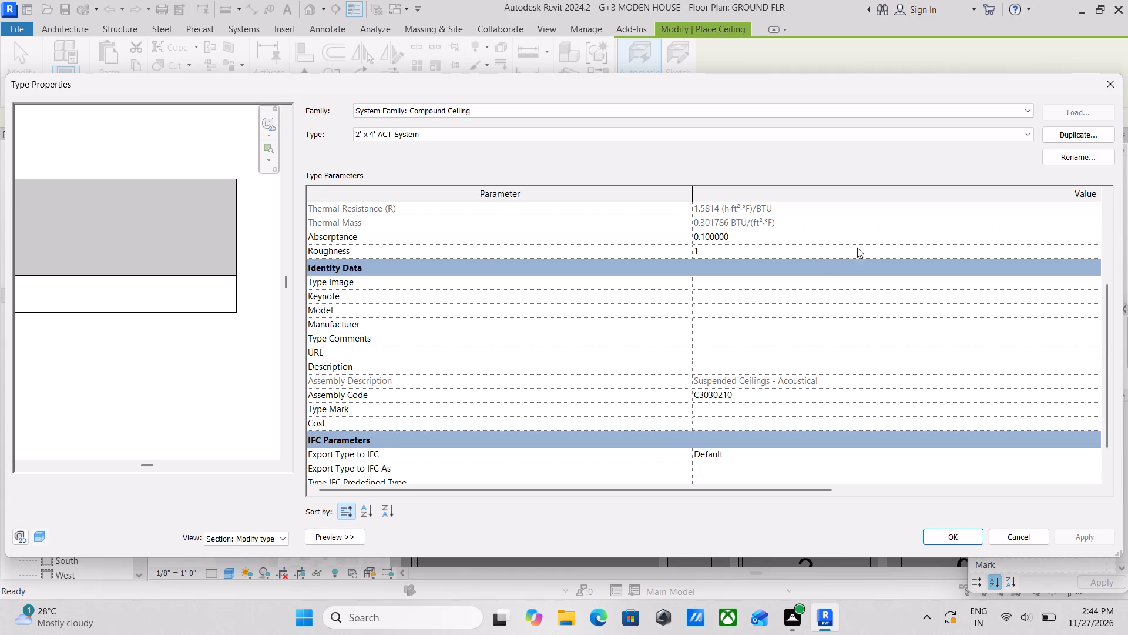
{"action": "scroll", "coordinate": [947, 232], "scroll_direction": "down", "scroll_amount": 2}
{"action": "scroll", "coordinate": [967, 235], "scroll_direction": "up", "scroll_amount": 2}
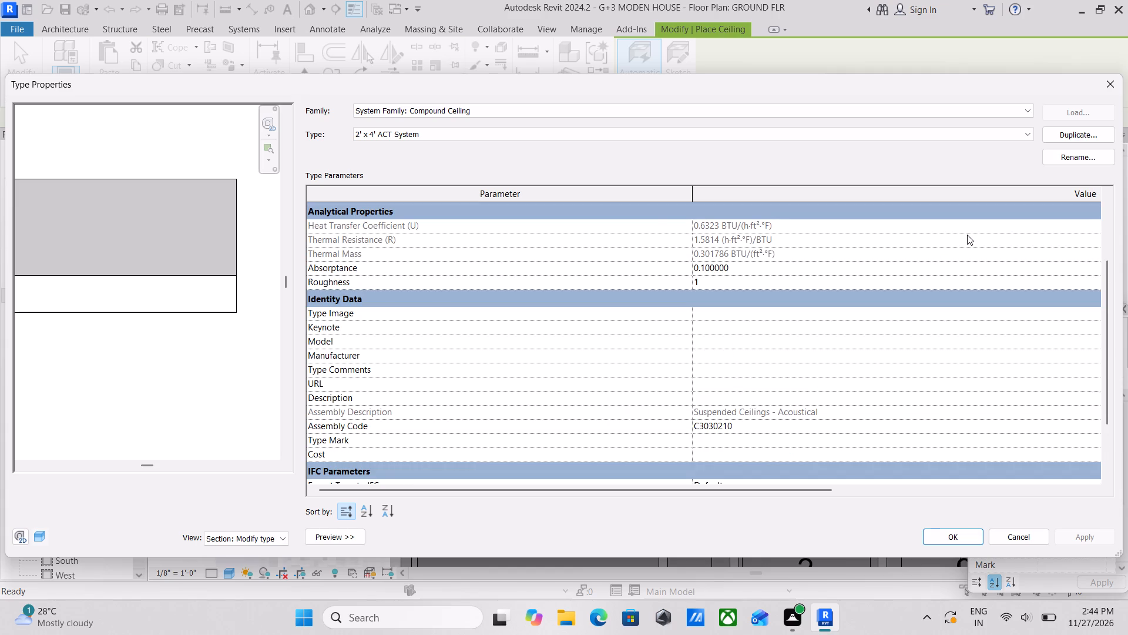
{"action": "scroll", "coordinate": [967, 235], "scroll_direction": "down", "scroll_amount": 1}
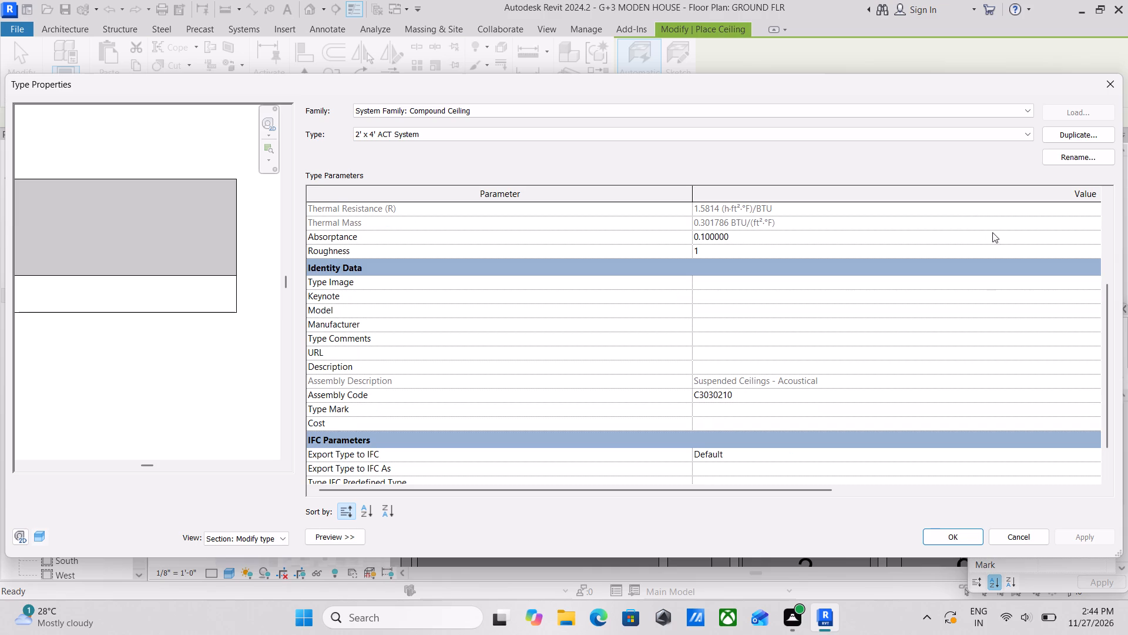
{"action": "scroll", "coordinate": [859, 250], "scroll_direction": "down", "scroll_amount": 1}
{"action": "left_click", "coordinate": [1109, 86]}
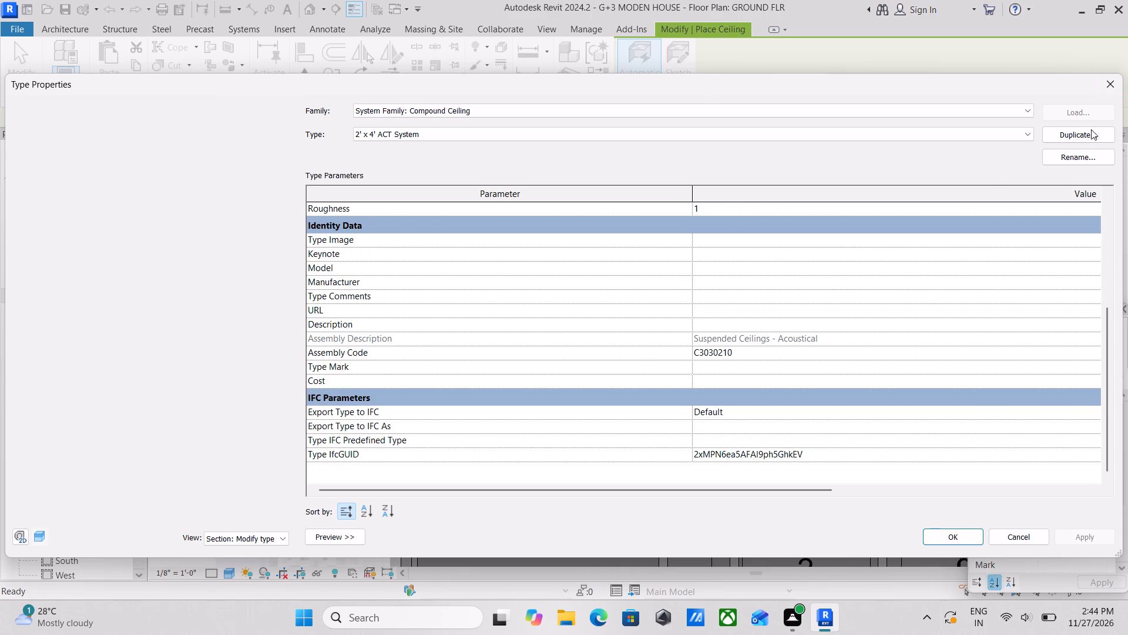
{"action": "middle_click_drag", "start_coordinate": [973, 387], "coordinate": [837, 344]}
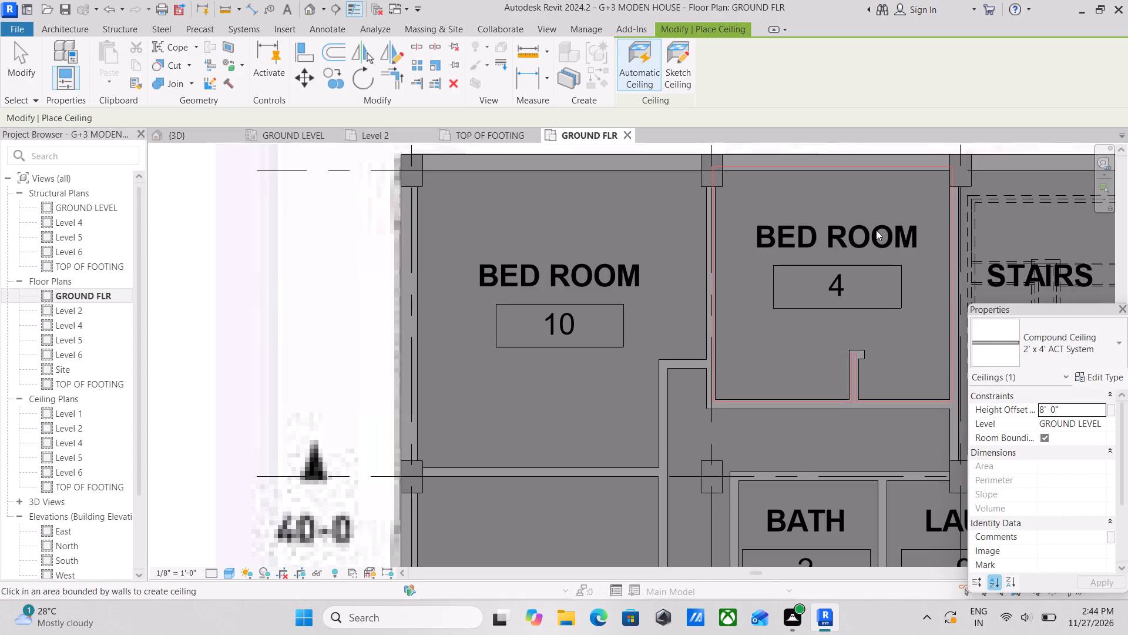
{"action": "key", "text": "Escape"}
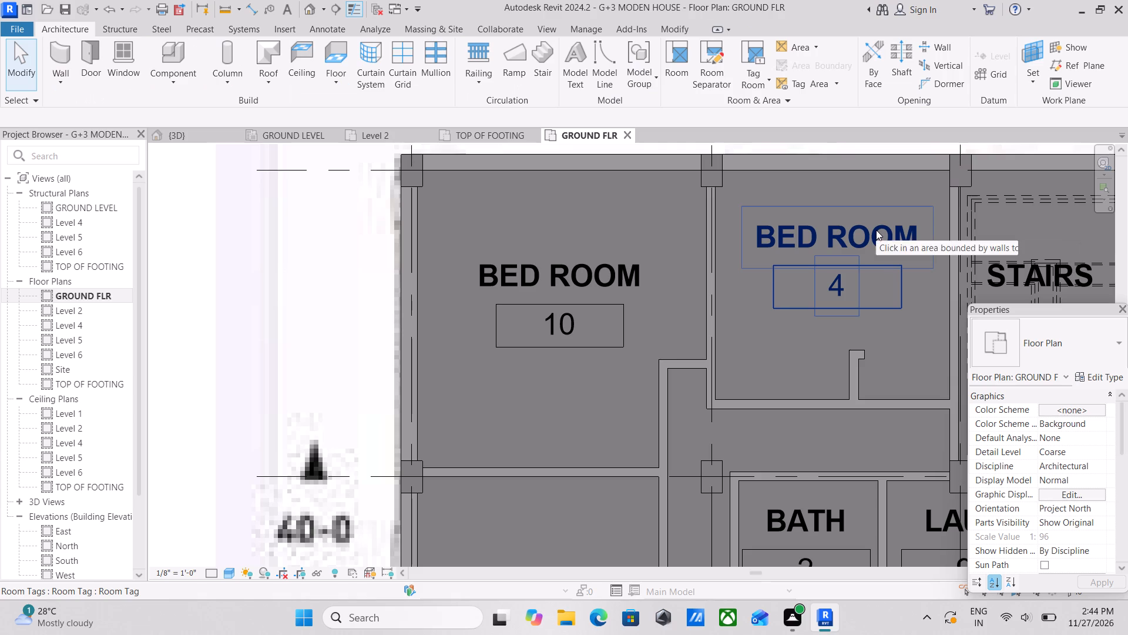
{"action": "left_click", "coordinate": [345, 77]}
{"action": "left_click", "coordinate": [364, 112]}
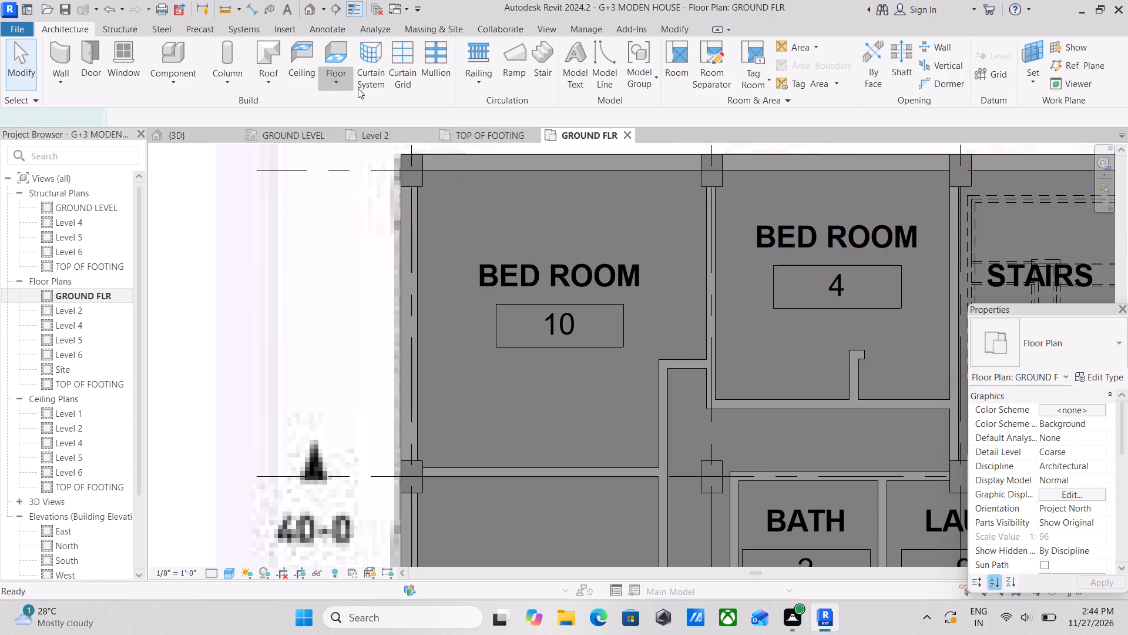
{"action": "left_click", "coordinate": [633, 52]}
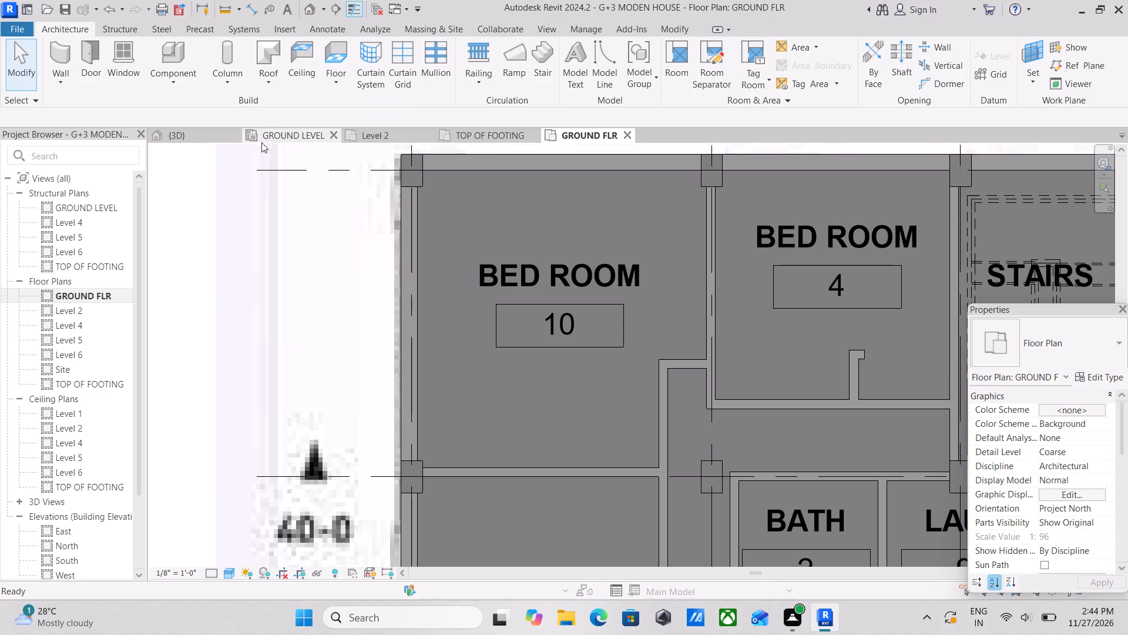
Start an automatic ceiling of the GWB on Mtl. Stud type and duplicate that type as white ceiling 6".
{"action": "left_click", "coordinate": [305, 75]}
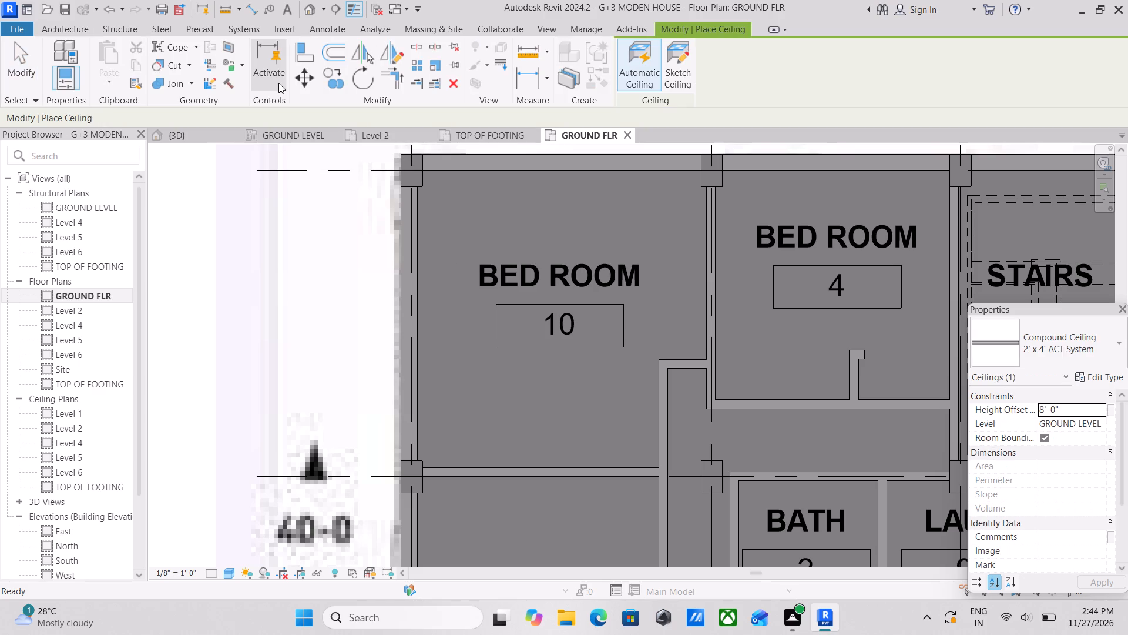
{"action": "left_click", "coordinate": [1110, 364]}
{"action": "scroll", "coordinate": [1023, 490], "scroll_direction": "down", "scroll_amount": 1}
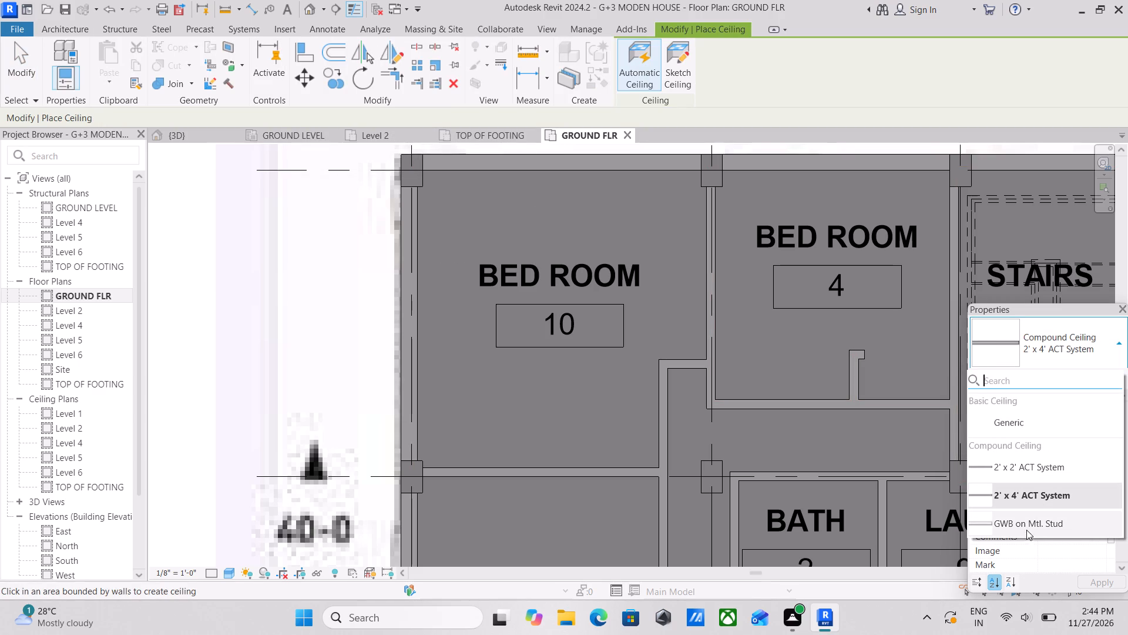
{"action": "left_click", "coordinate": [1026, 521]}
{"action": "left_click", "coordinate": [1099, 376]}
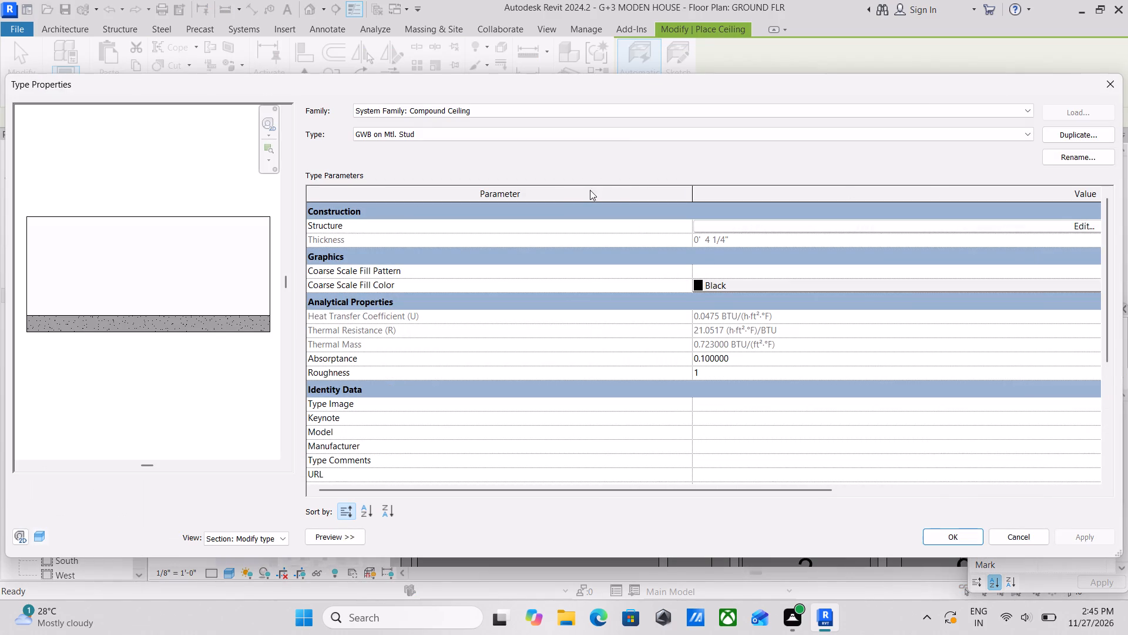
{"action": "left_click", "coordinate": [1070, 138]}
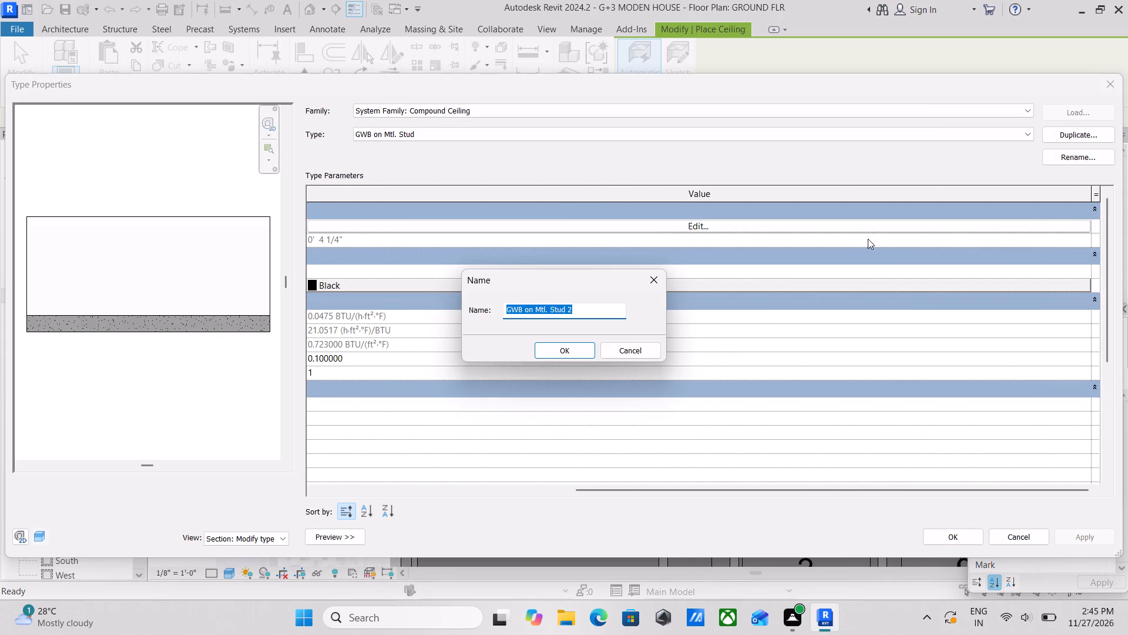
{"action": "type", "text": "ceiling"}
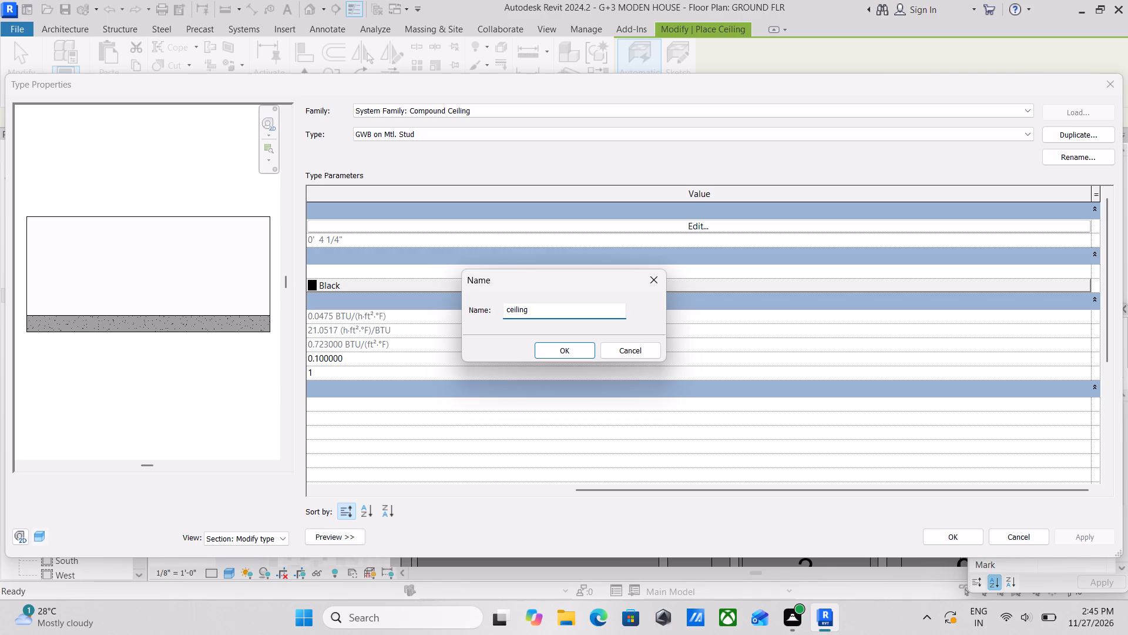
{"action": "key", "text": "space"}
{"action": "key", "text": "6"}
{"action": "key", "text": "shift+quotedbl"}
{"action": "scroll", "coordinate": [858, 242], "scroll_direction": "up", "scroll_amount": 1}
{"action": "left_click", "coordinate": [507, 310]}
{"action": "key", "text": "space"}
{"action": "type", "text": "whitw"}
{"action": "key", "text": "BackSpace"}
{"action": "type", "text": "e"}
{"action": "key", "text": "space"}
{"action": "left_click", "coordinate": [568, 347]}
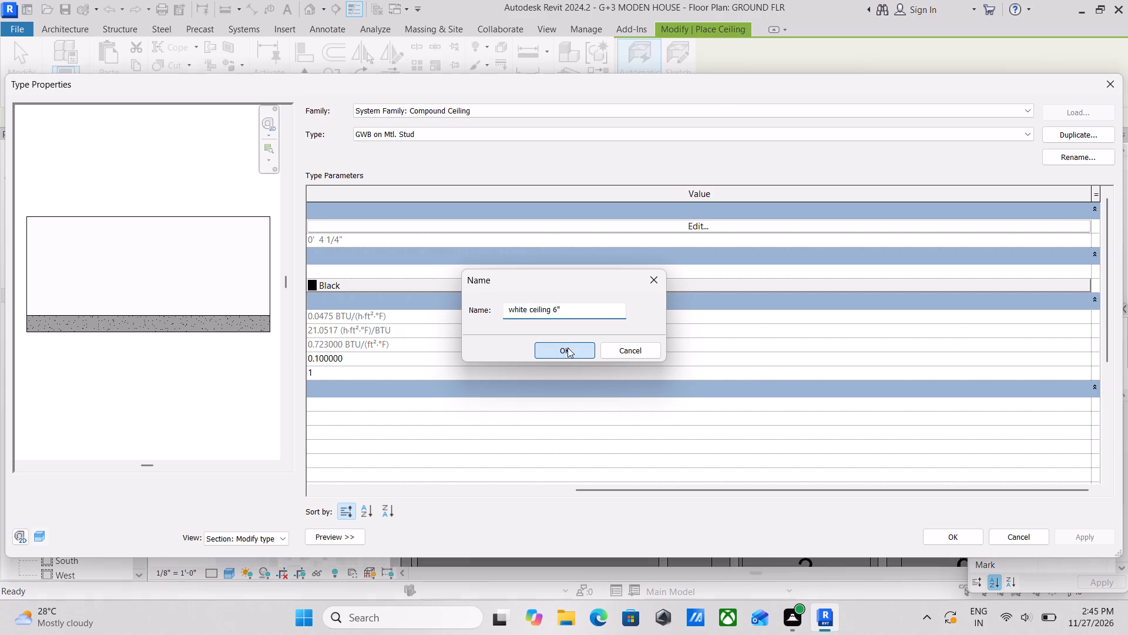
Open the white ceiling 6" type's layer structure and inspect the Metal Stud Layer material's appearance without changing it.
{"action": "left_click", "coordinate": [707, 230]}
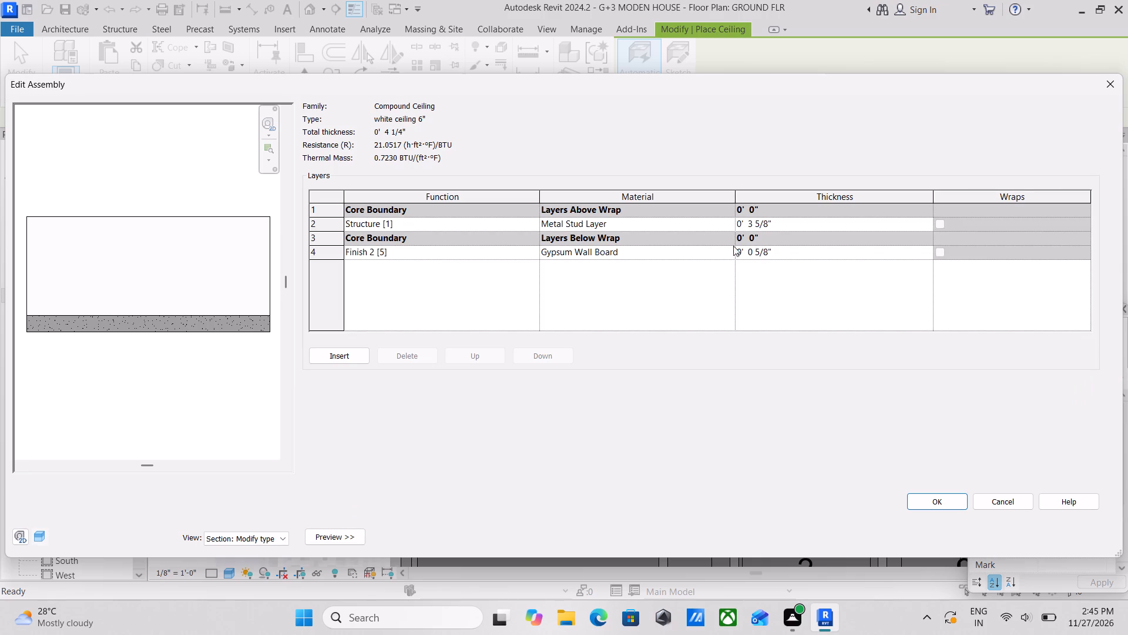
{"action": "left_click", "coordinate": [723, 252]}
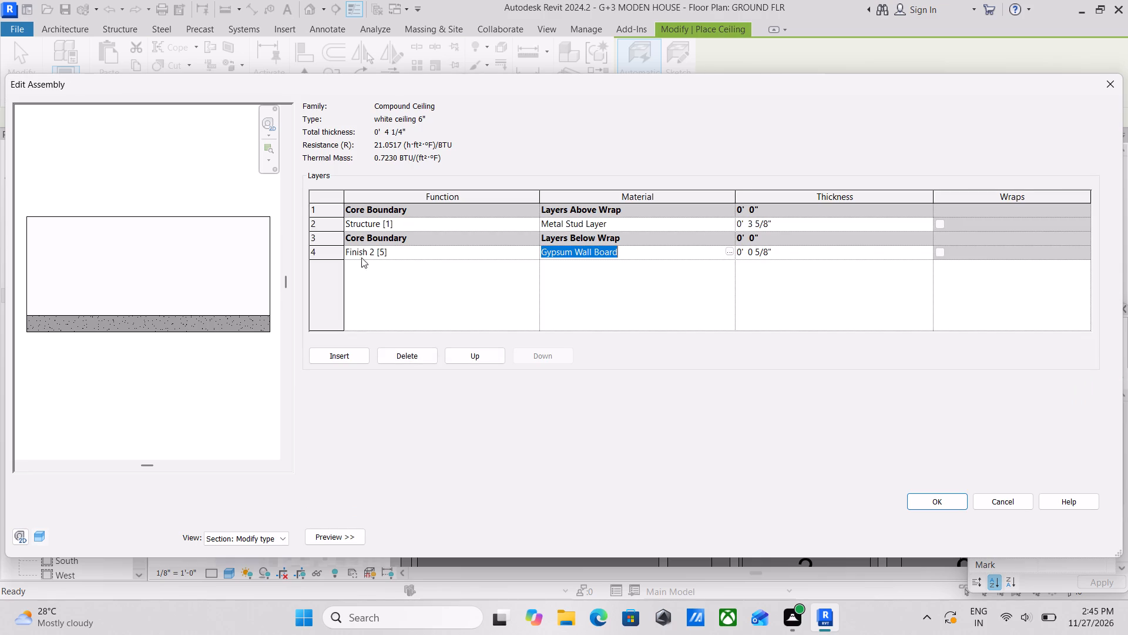
{"action": "left_click", "coordinate": [363, 252]}
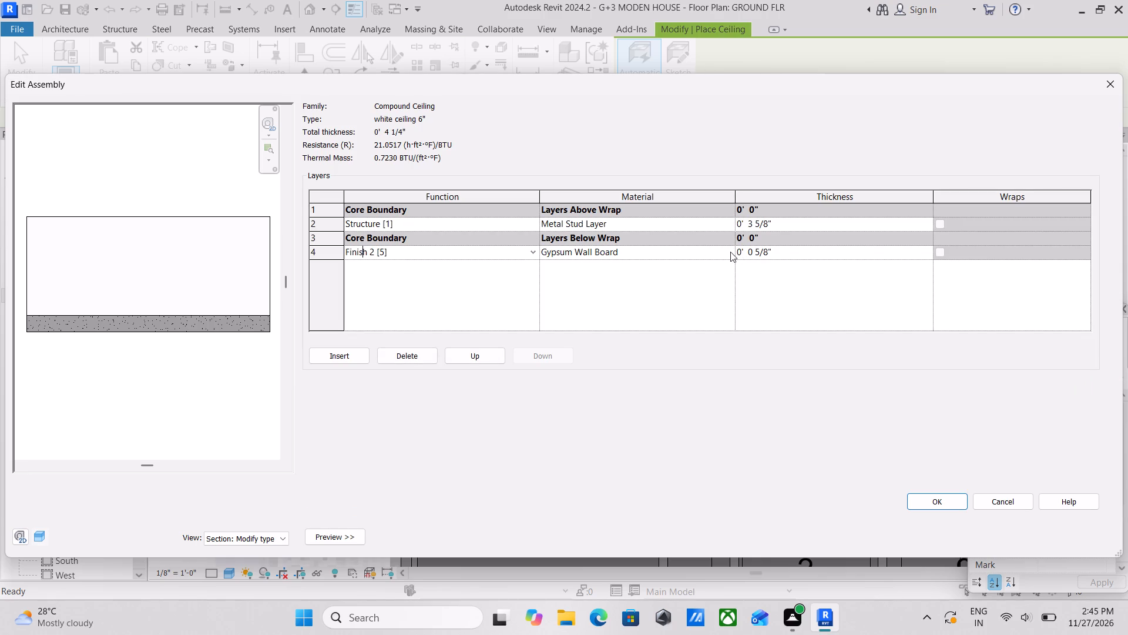
{"action": "left_click", "coordinate": [721, 252]}
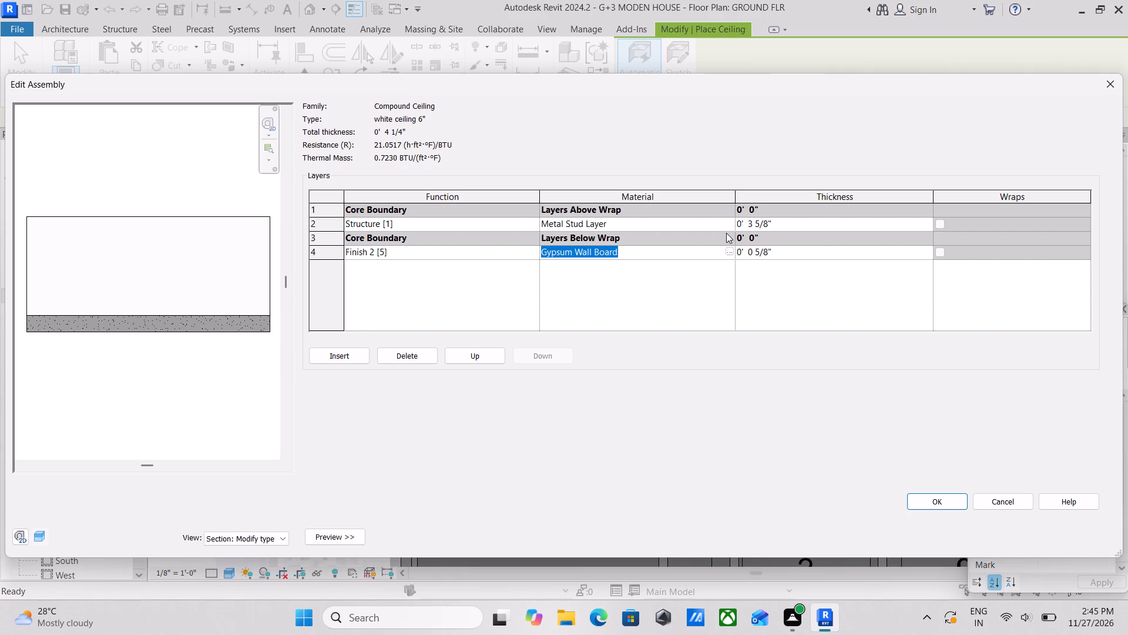
{"action": "left_click", "coordinate": [721, 226]}
{"action": "left_click", "coordinate": [730, 225]}
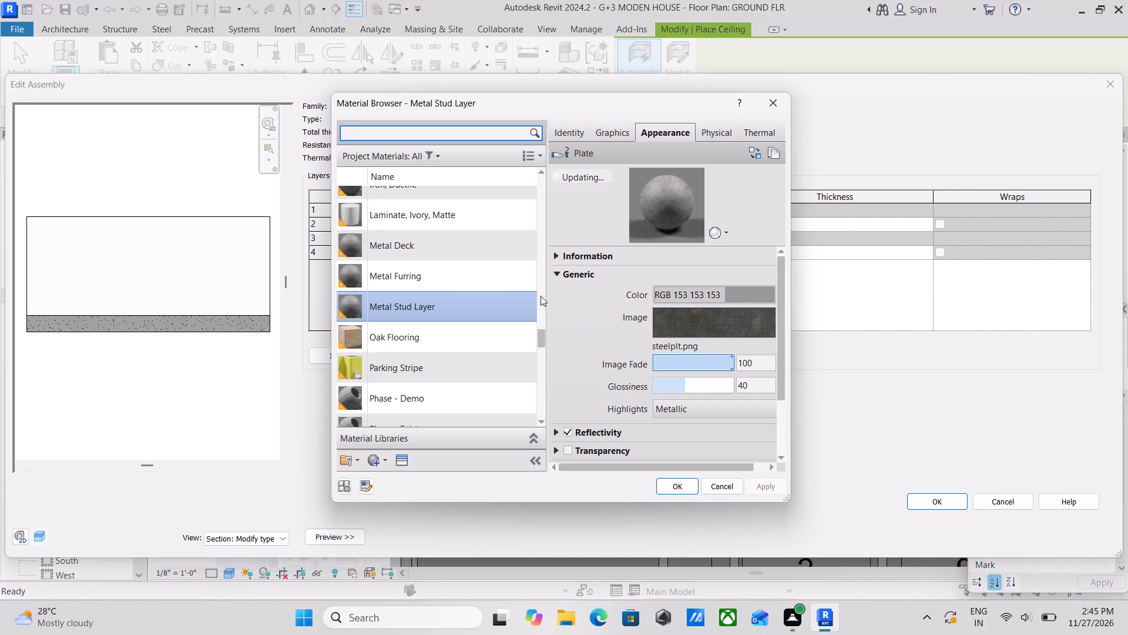
{"action": "left_click", "coordinate": [721, 230]}
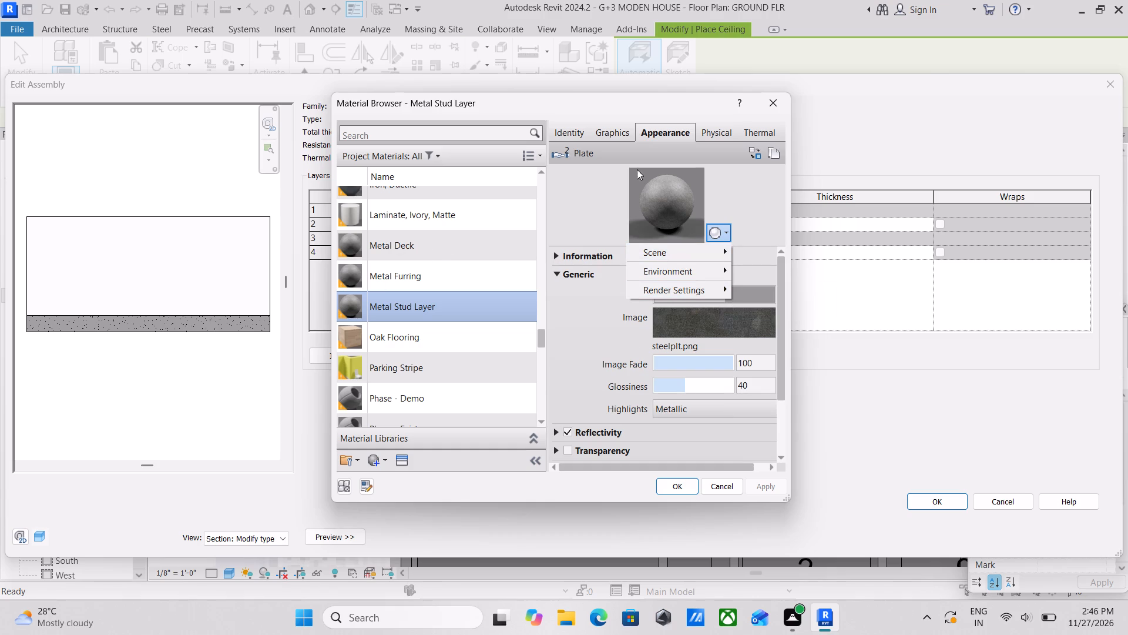
{"action": "left_click", "coordinate": [769, 105]}
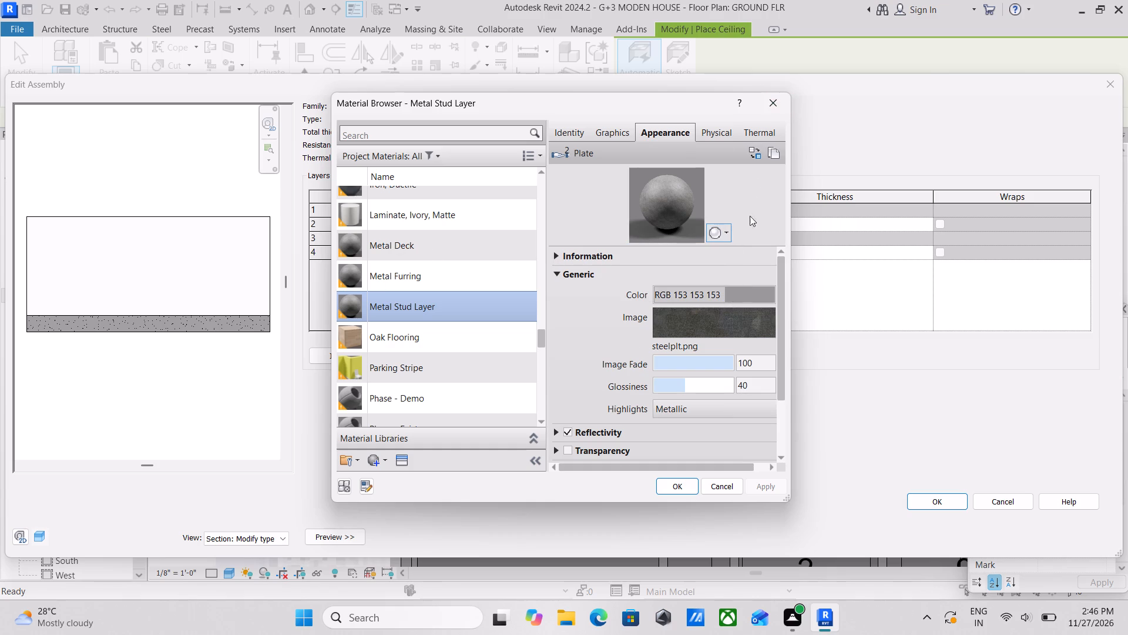
{"action": "left_click", "coordinate": [773, 107]}
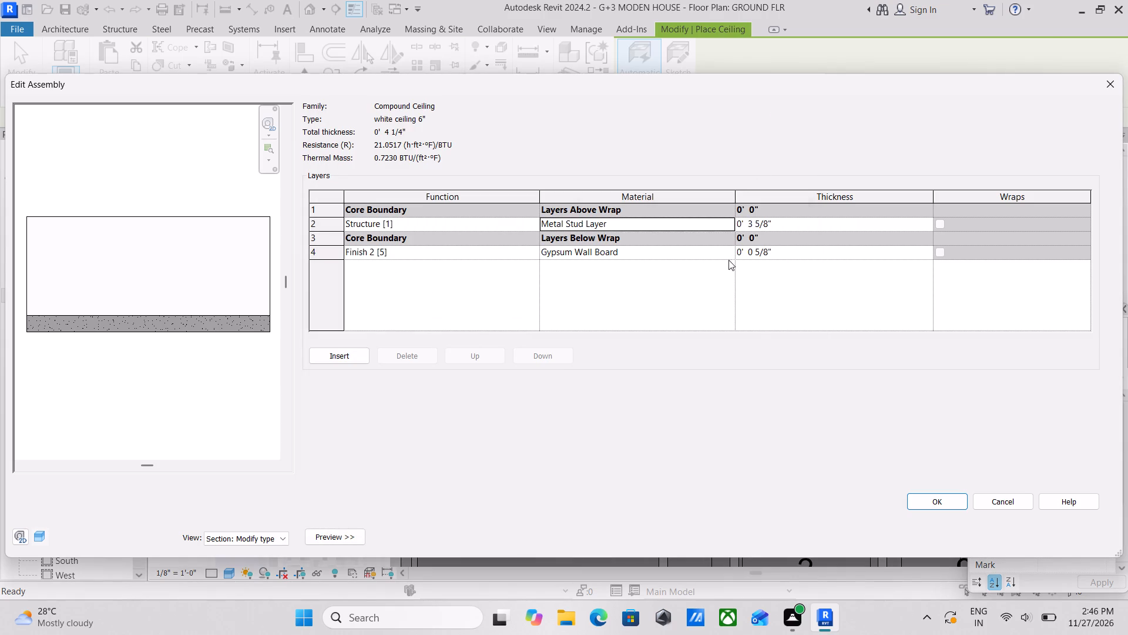
Set the Gypsum Wall Board finish material's glossiness to 29 and accept the white ceiling 6" type's settings.
{"action": "left_click", "coordinate": [728, 250]}
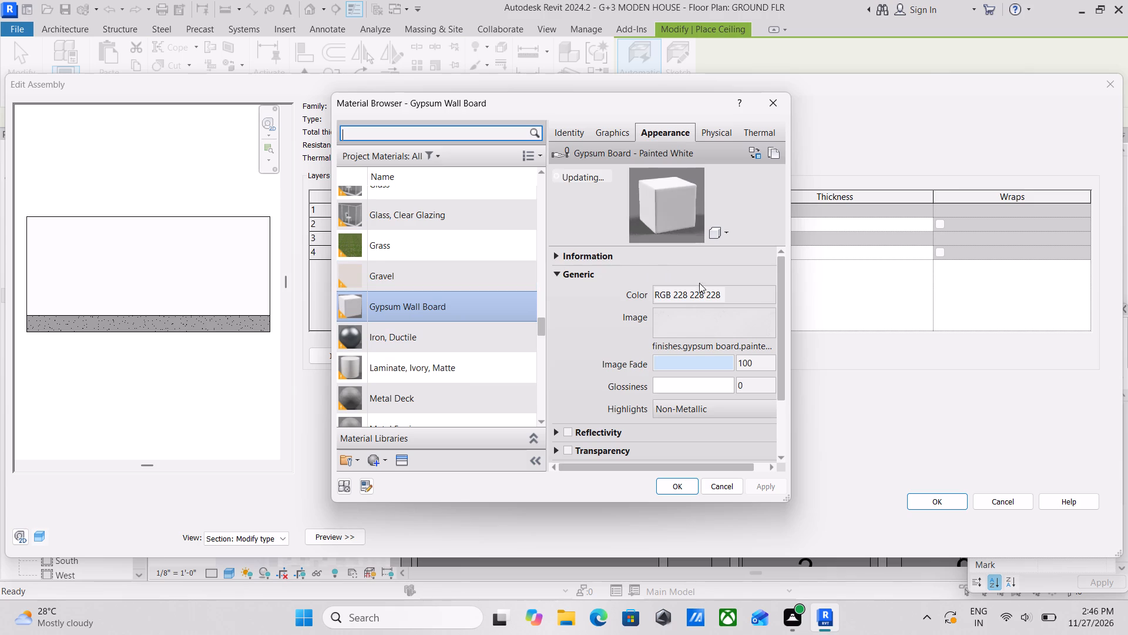
{"action": "scroll", "coordinate": [701, 353], "scroll_direction": "down", "scroll_amount": 2}
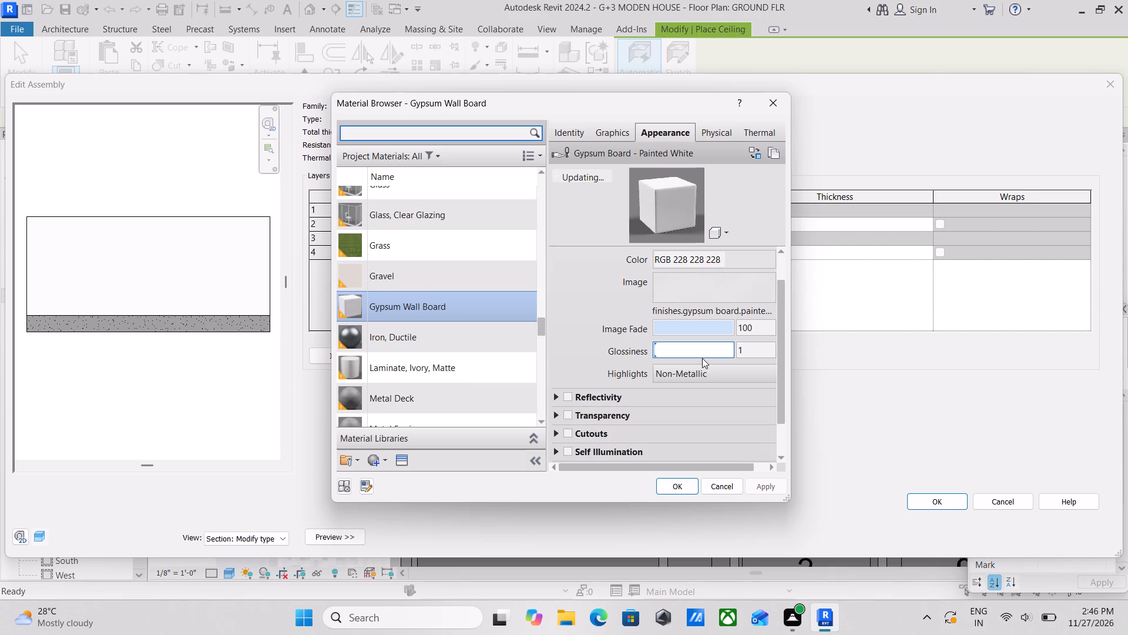
{"action": "scroll", "coordinate": [714, 358], "scroll_direction": "up", "scroll_amount": 1}
{"action": "left_click_drag", "start_coordinate": [654, 350], "coordinate": [669, 350]}
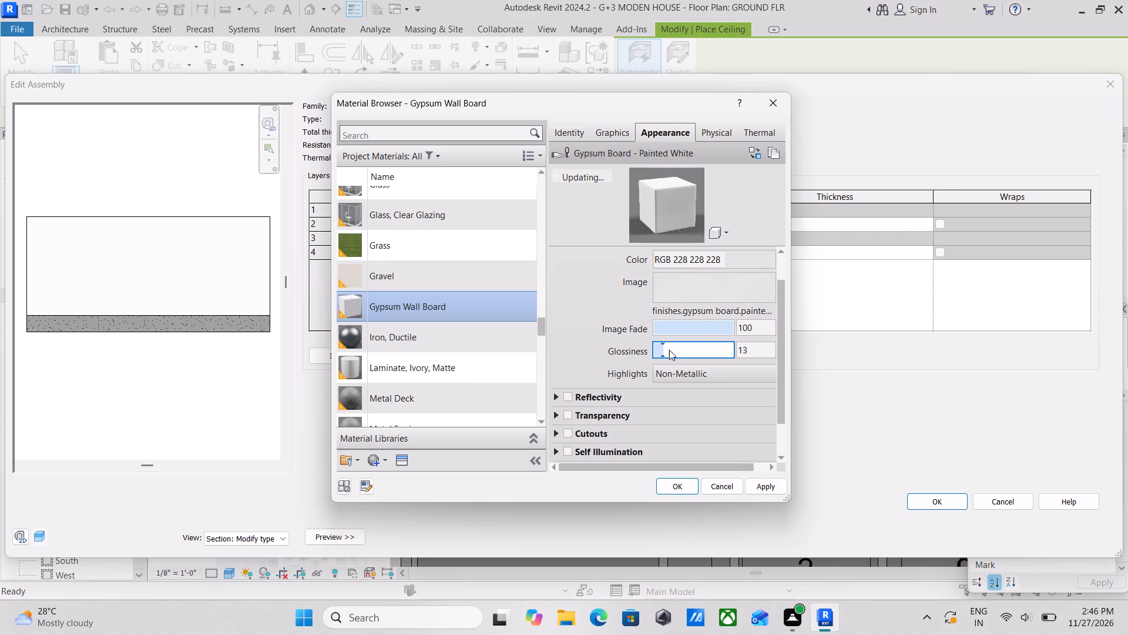
{"action": "left_click_drag", "start_coordinate": [669, 350], "coordinate": [677, 351]}
{"action": "left_click", "coordinate": [716, 367]}
{"action": "left_click", "coordinate": [716, 367]}
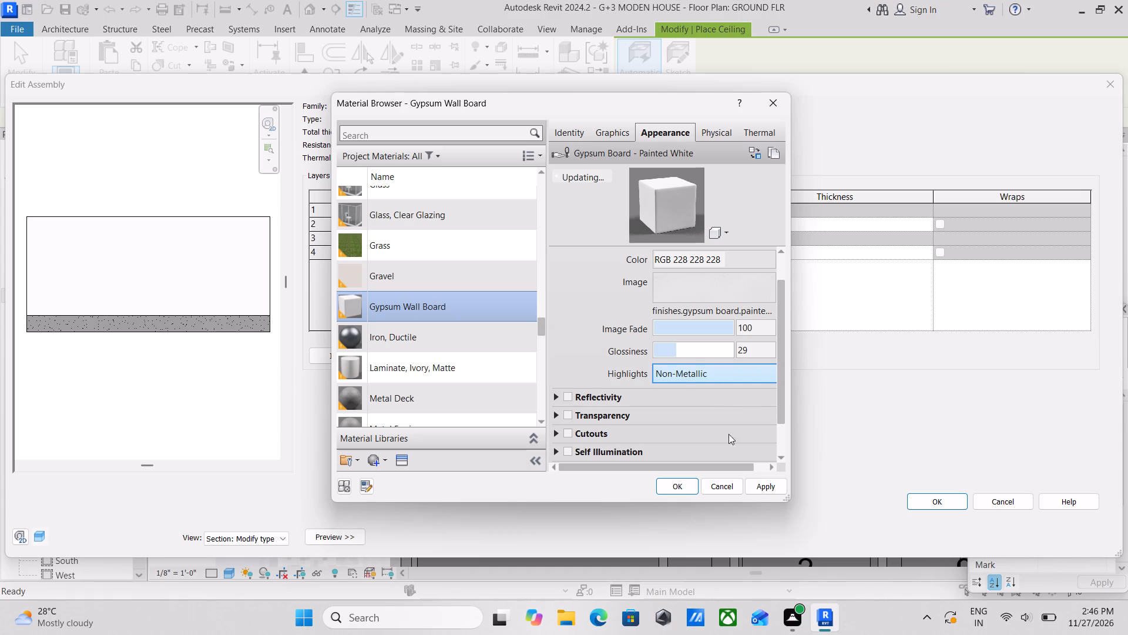
{"action": "left_click", "coordinate": [770, 493]}
{"action": "left_click", "coordinate": [662, 489]}
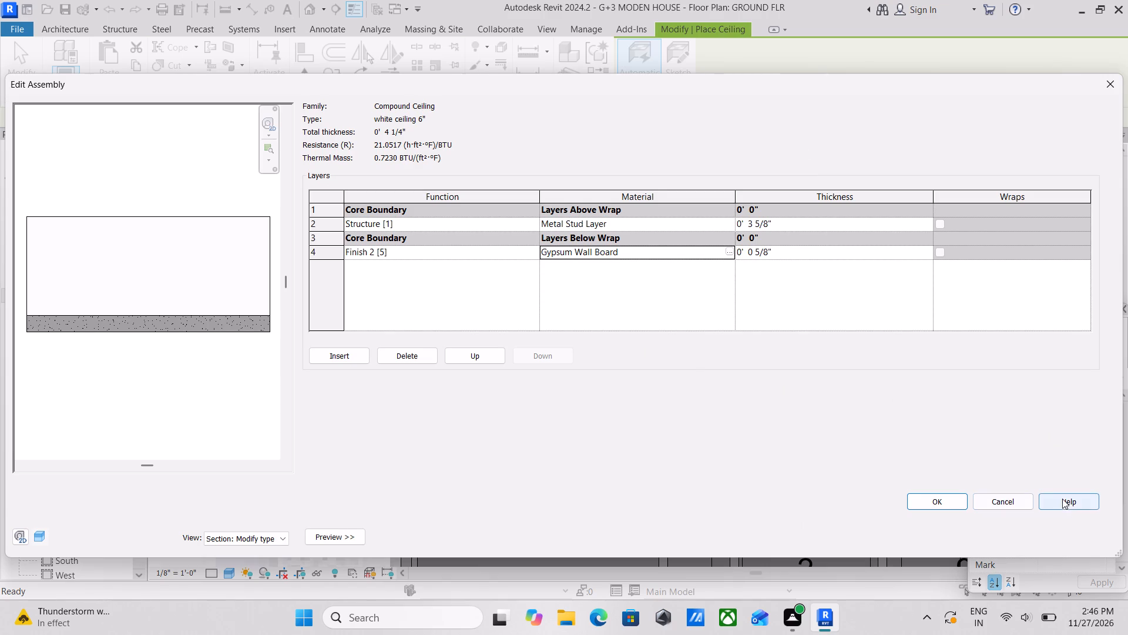
{"action": "left_click", "coordinate": [942, 496]}
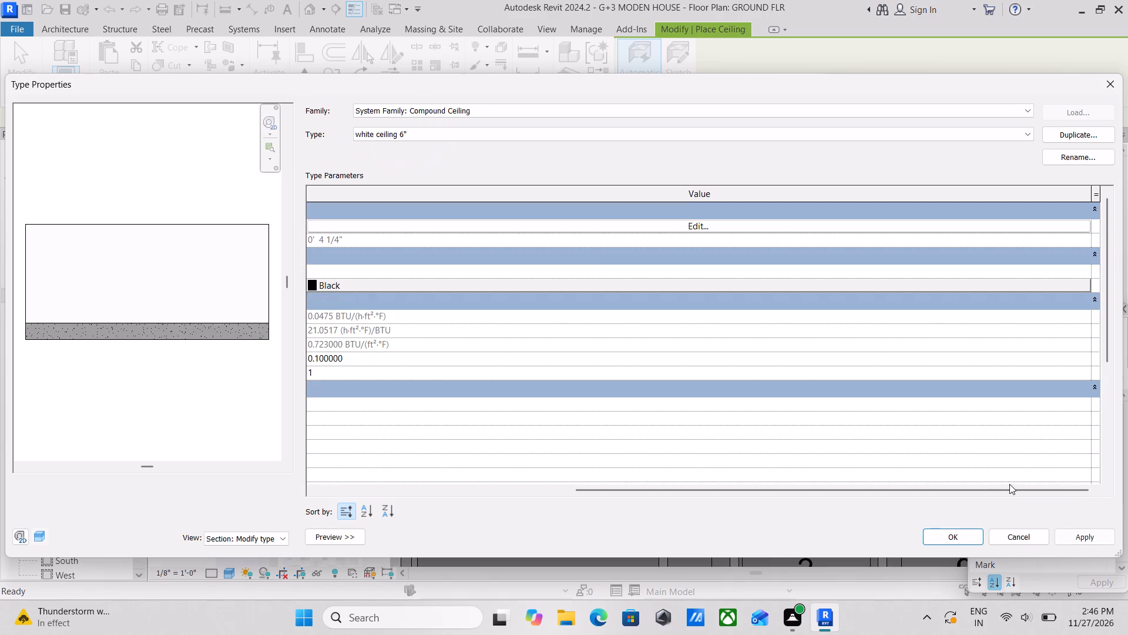
{"action": "scroll", "coordinate": [525, 289], "scroll_direction": "down", "scroll_amount": 3}
{"action": "scroll", "coordinate": [553, 283], "scroll_direction": "up", "scroll_amount": 3}
{"action": "left_click", "coordinate": [1075, 543]}
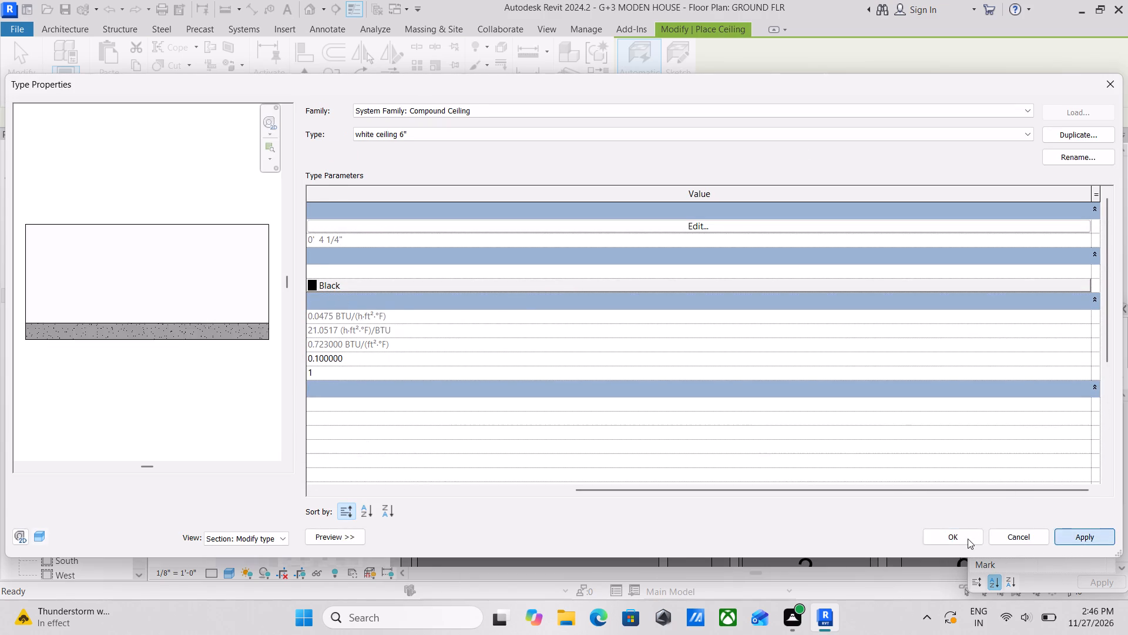
{"action": "left_click", "coordinate": [968, 539]}
Set the ceiling's height offset to 8' 8" above GROUND LEVEL and place a white ceiling 6" in Bed Room 10.
{"action": "scroll", "coordinate": [506, 304], "scroll_direction": "down", "scroll_amount": 1}
{"action": "middle_click_drag", "start_coordinate": [506, 304], "coordinate": [513, 323]}
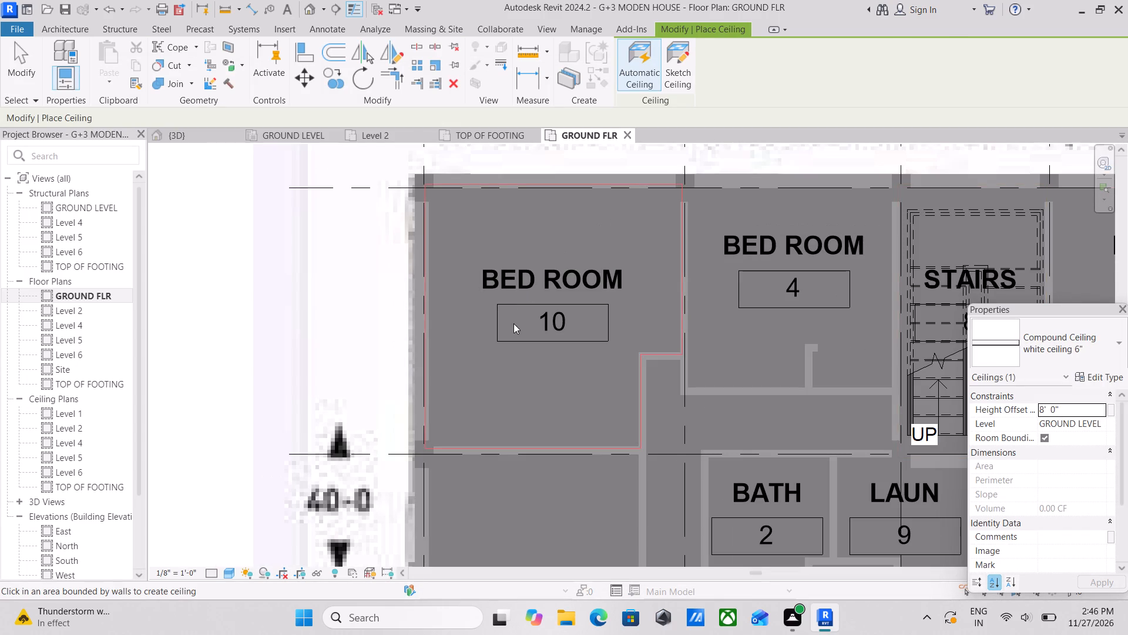
{"action": "left_click", "coordinate": [1065, 408]}
{"action": "left_click_drag", "start_coordinate": [1070, 407], "coordinate": [1008, 410]}
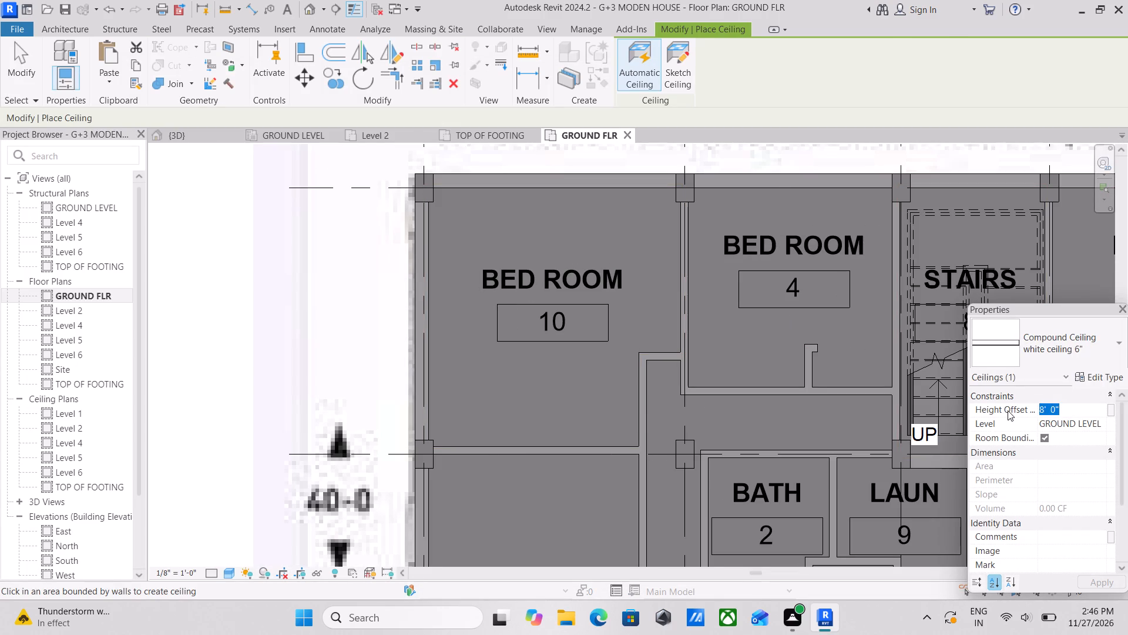
{"action": "key", "text": "8"}
{"action": "key", "text": "apostrophe"}
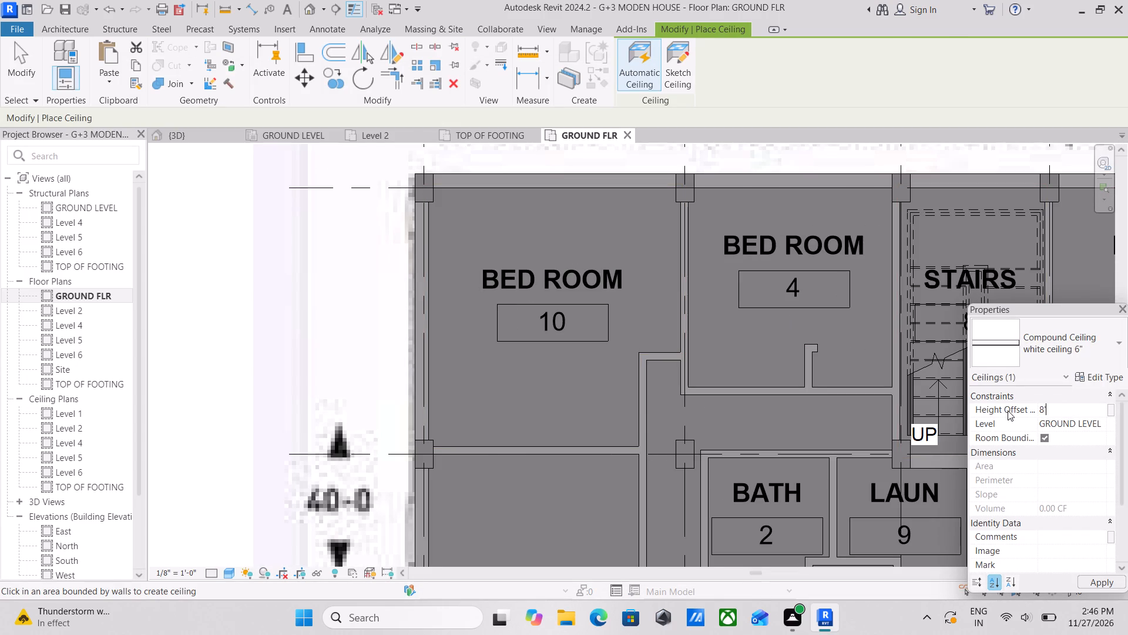
{"action": "key", "text": "8"}
{"action": "key", "text": "Return"}
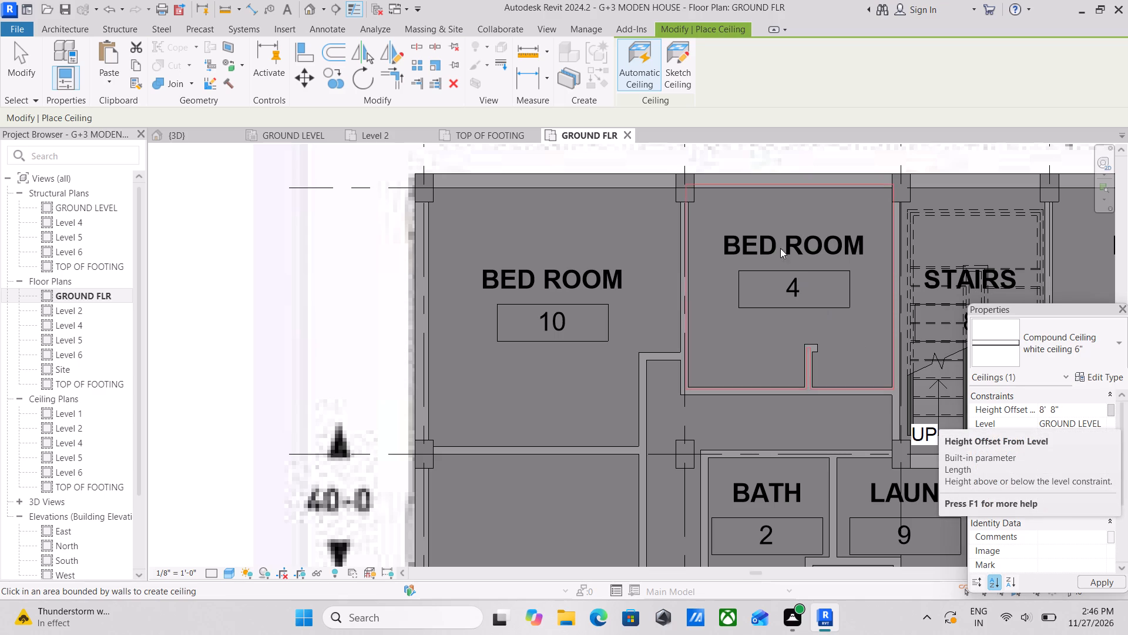
{"action": "left_click", "coordinate": [479, 210]}
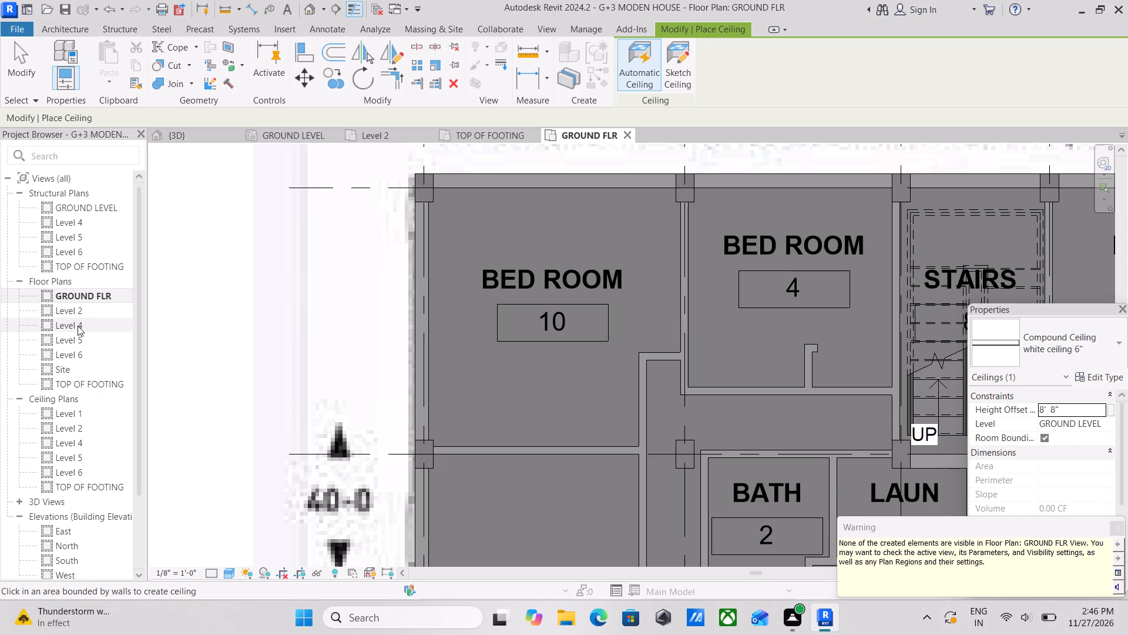
Open the Level 1 reflected ceiling plan and examine the Bed Room 10 area for the placed ceiling.
{"action": "scroll", "coordinate": [422, 273], "scroll_direction": "down", "scroll_amount": 1}
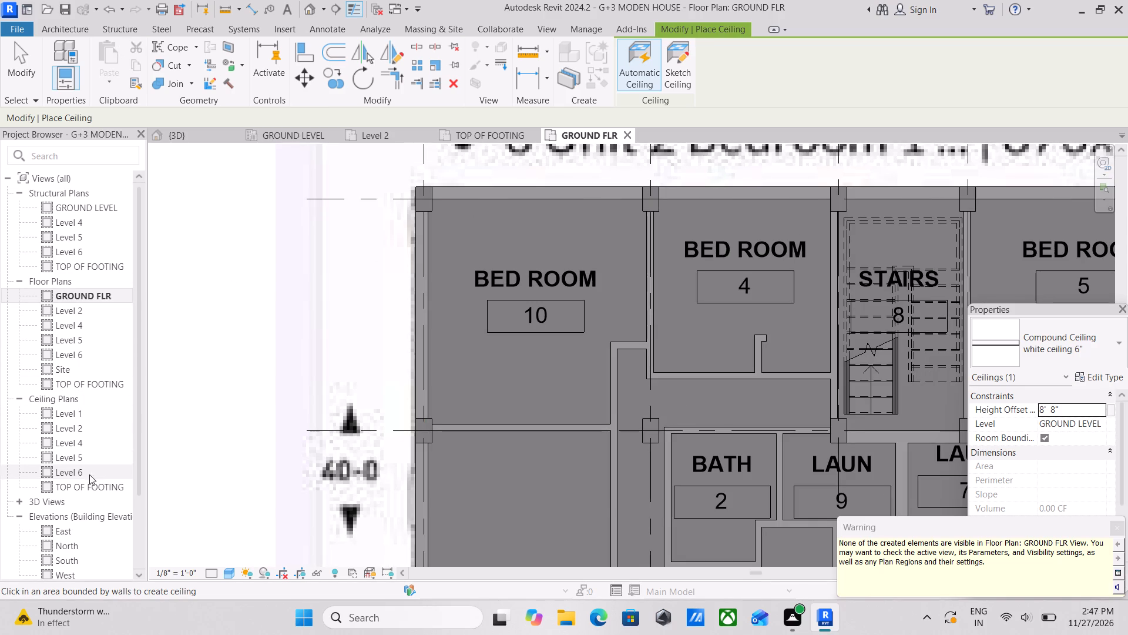
{"action": "double_click", "coordinate": [82, 410]}
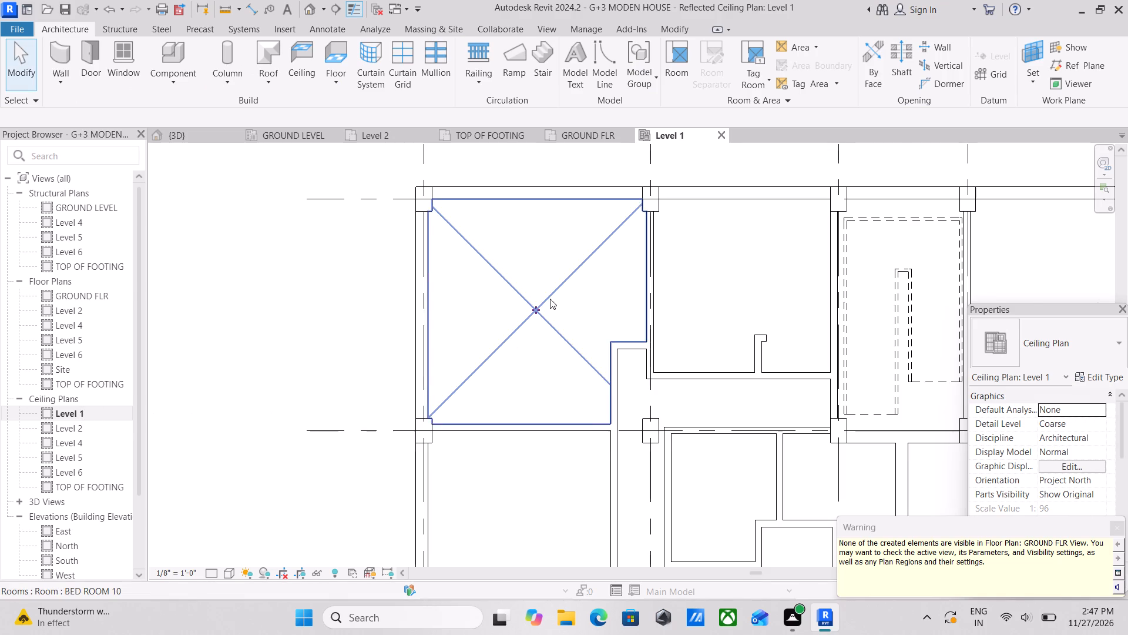
{"action": "scroll", "coordinate": [552, 292], "scroll_direction": "up", "scroll_amount": 3}
{"action": "middle_click_drag", "start_coordinate": [552, 292], "coordinate": [533, 338]}
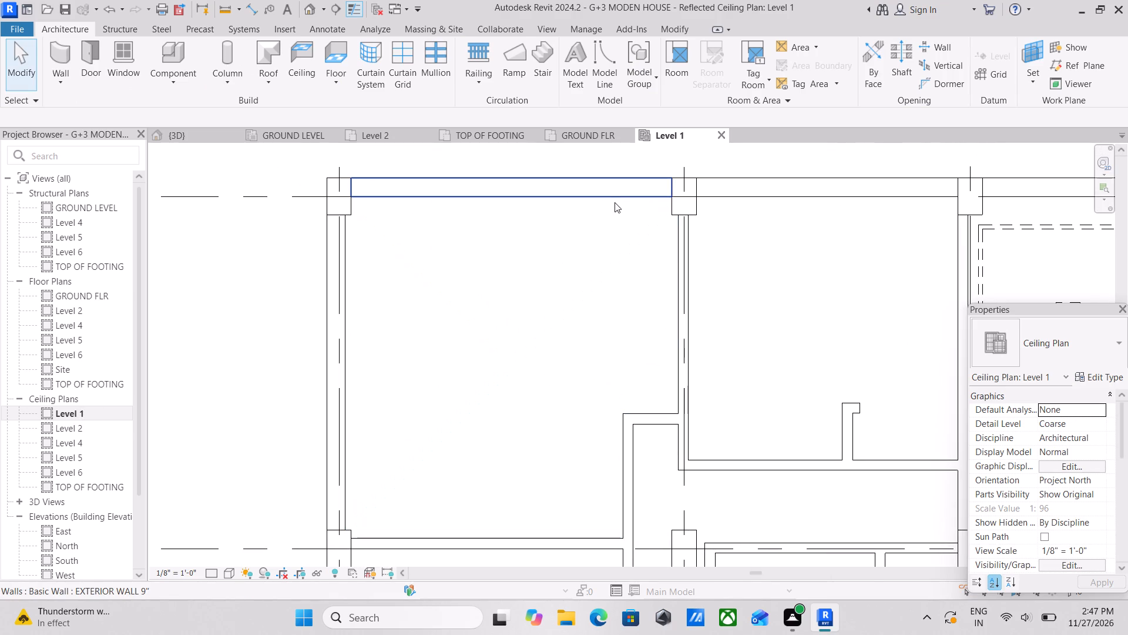
{"action": "middle_click_drag", "start_coordinate": [613, 210], "coordinate": [620, 261]}
{"action": "scroll", "coordinate": [505, 260], "scroll_direction": "down", "scroll_amount": 2}
{"action": "middle_click_drag", "start_coordinate": [505, 260], "coordinate": [637, 198]}
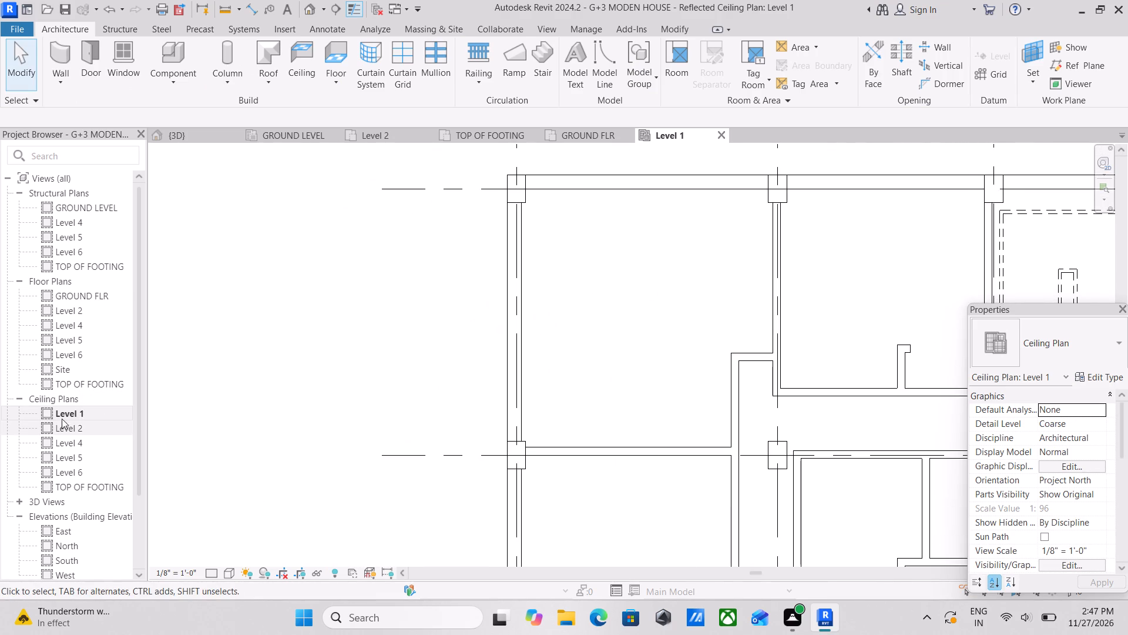
{"action": "scroll", "coordinate": [163, 398], "scroll_direction": "down", "scroll_amount": 3}
{"action": "middle_click_drag", "start_coordinate": [417, 376], "coordinate": [536, 302]}
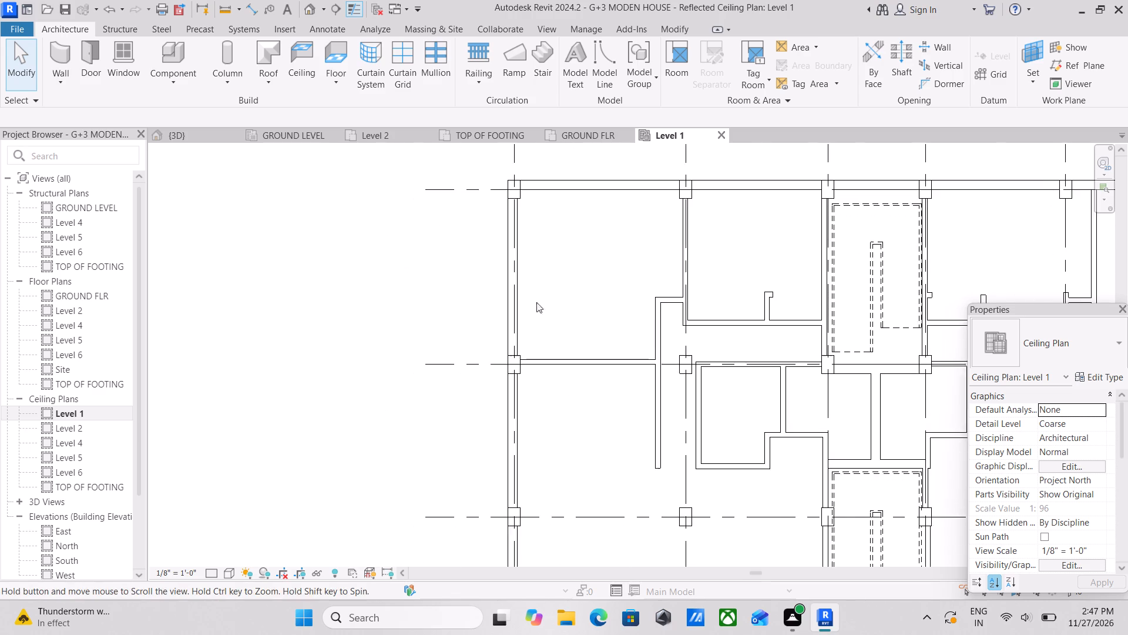
{"action": "middle_click_drag", "start_coordinate": [536, 302], "coordinate": [536, 303]}
{"action": "right_click", "coordinate": [56, 414]}
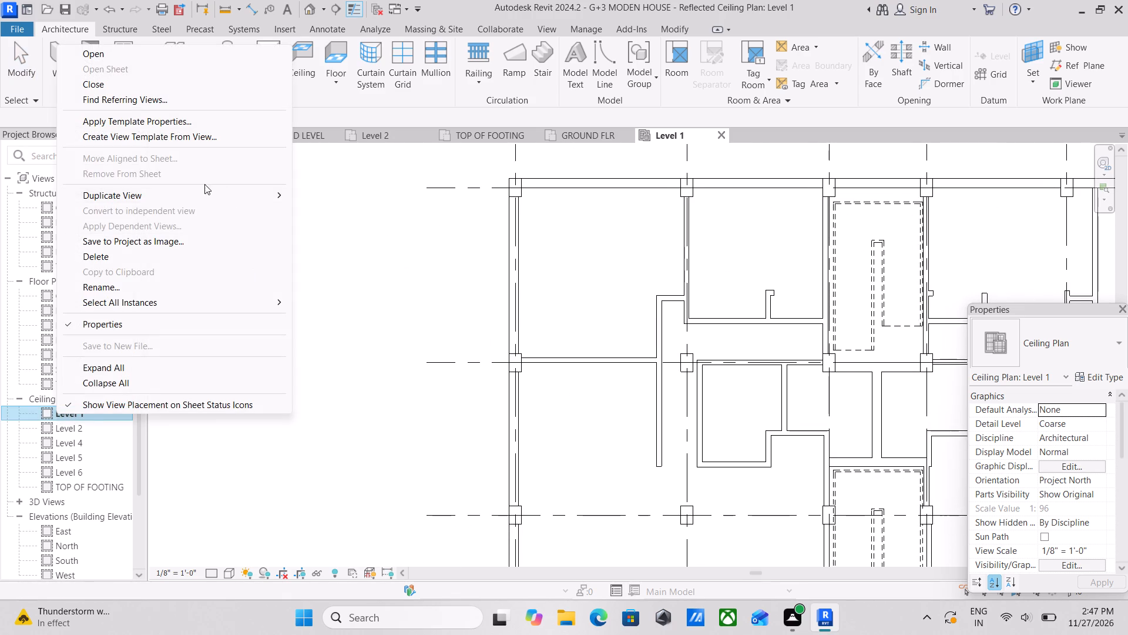
{"action": "left_click", "coordinate": [75, 410]}
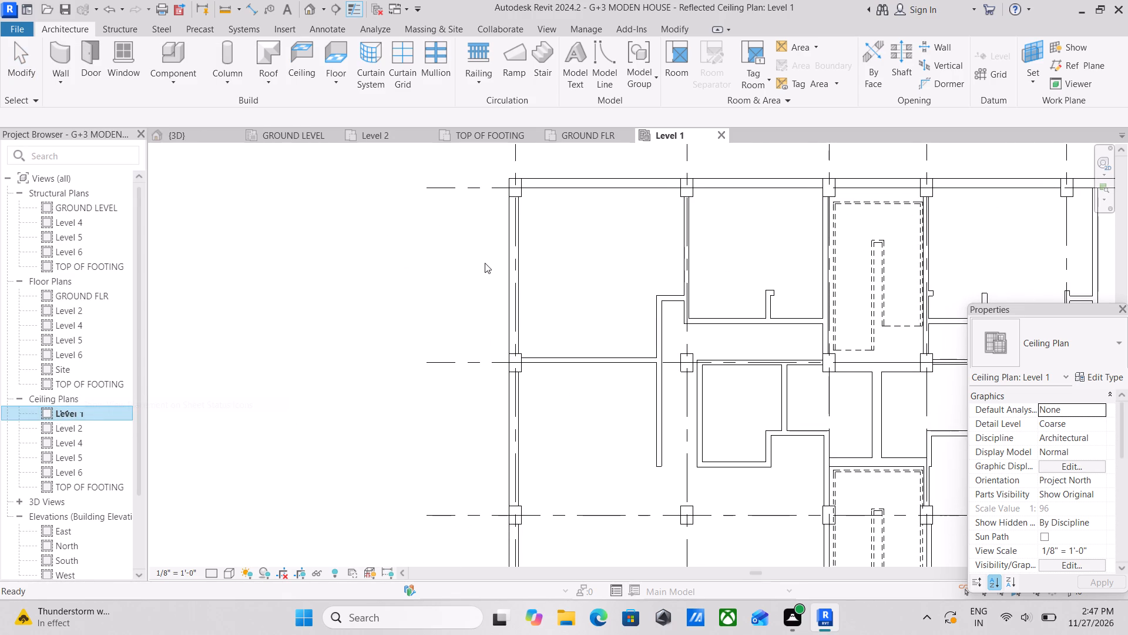
{"action": "middle_click_drag", "start_coordinate": [466, 267], "coordinate": [328, 298]}
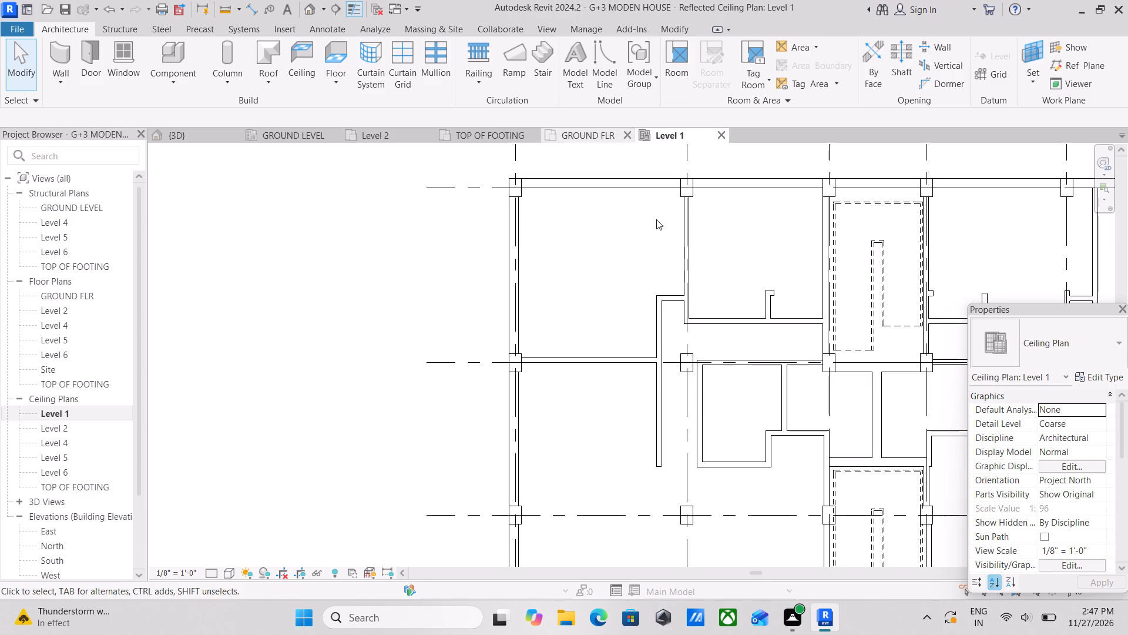
{"action": "scroll", "coordinate": [653, 236], "scroll_direction": "down", "scroll_amount": 2}
{"action": "middle_click_drag", "start_coordinate": [653, 238], "coordinate": [546, 288]}
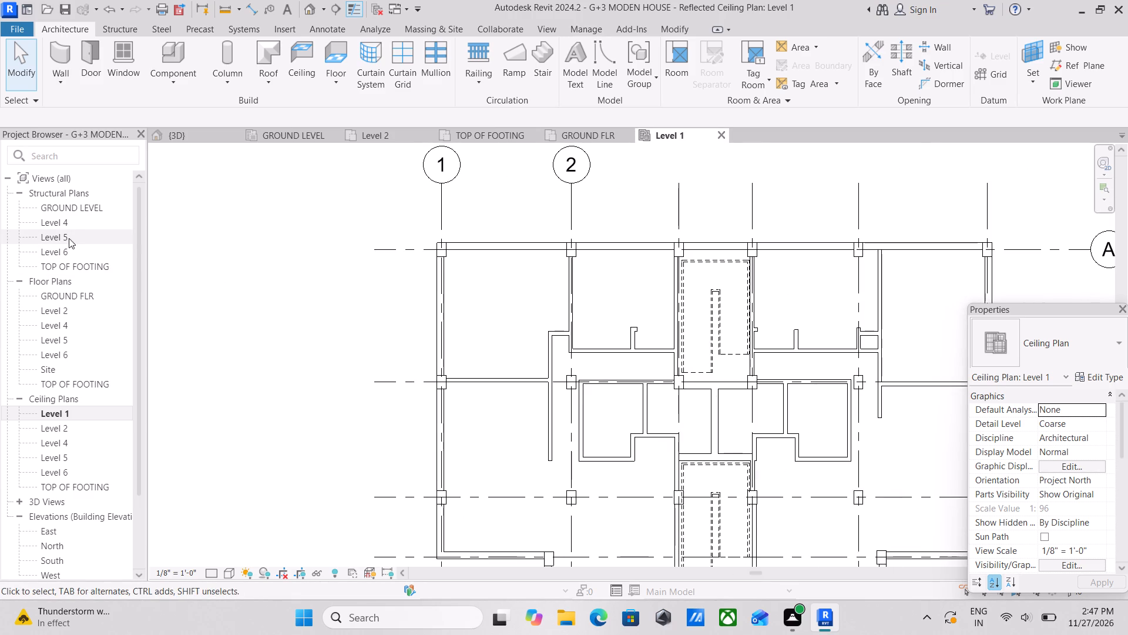
{"action": "scroll", "coordinate": [82, 429], "scroll_direction": "down", "scroll_amount": 1}
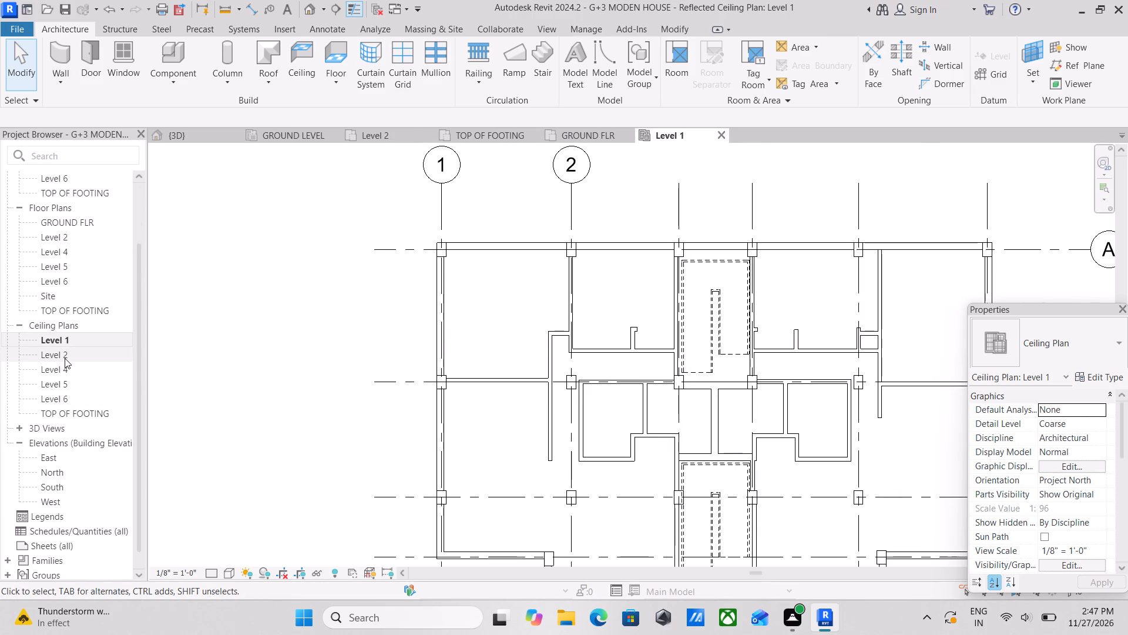
{"action": "left_click", "coordinate": [65, 358]}
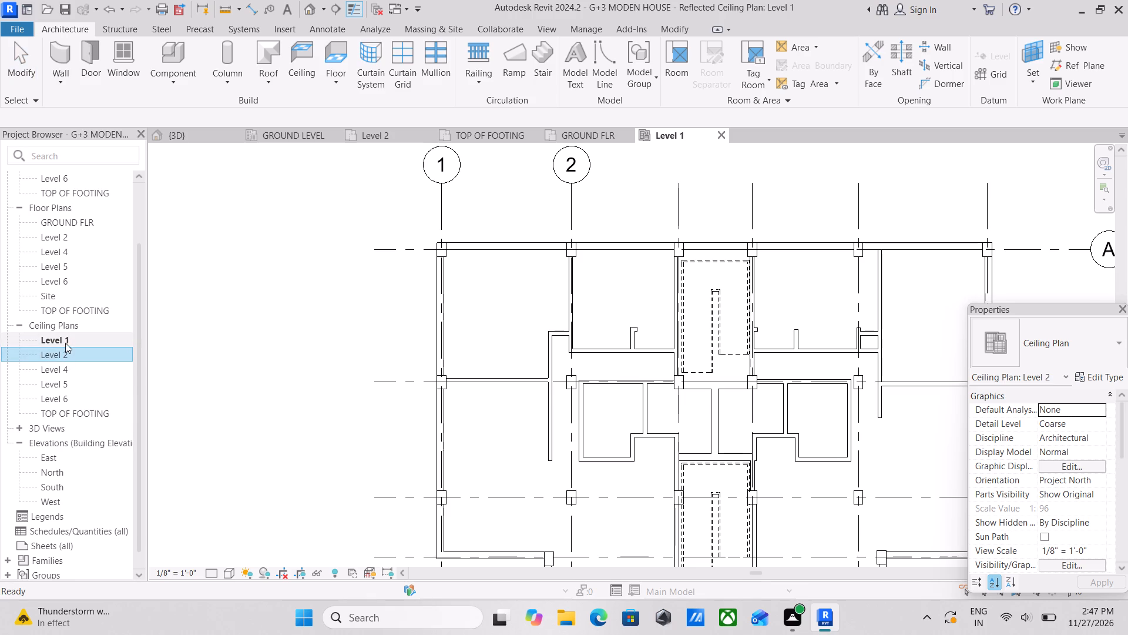
{"action": "left_click", "coordinate": [65, 343]}
{"action": "left_click", "coordinate": [65, 343]}
{"action": "scroll", "coordinate": [525, 283], "scroll_direction": "up", "scroll_amount": 1}
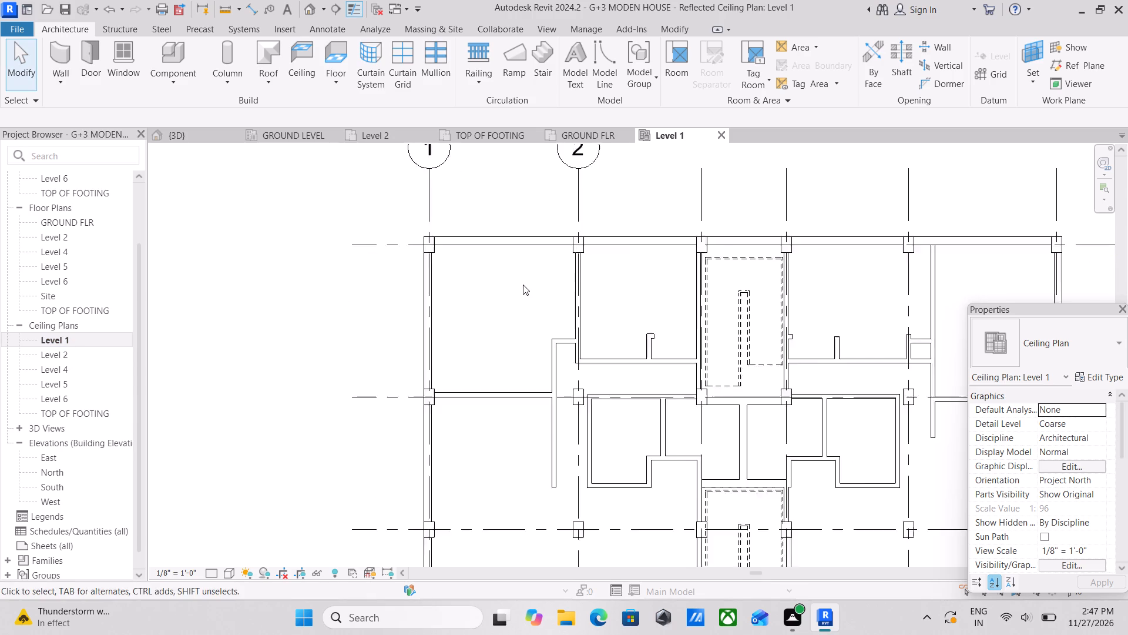
{"action": "scroll", "coordinate": [523, 285], "scroll_direction": "up", "scroll_amount": 1}
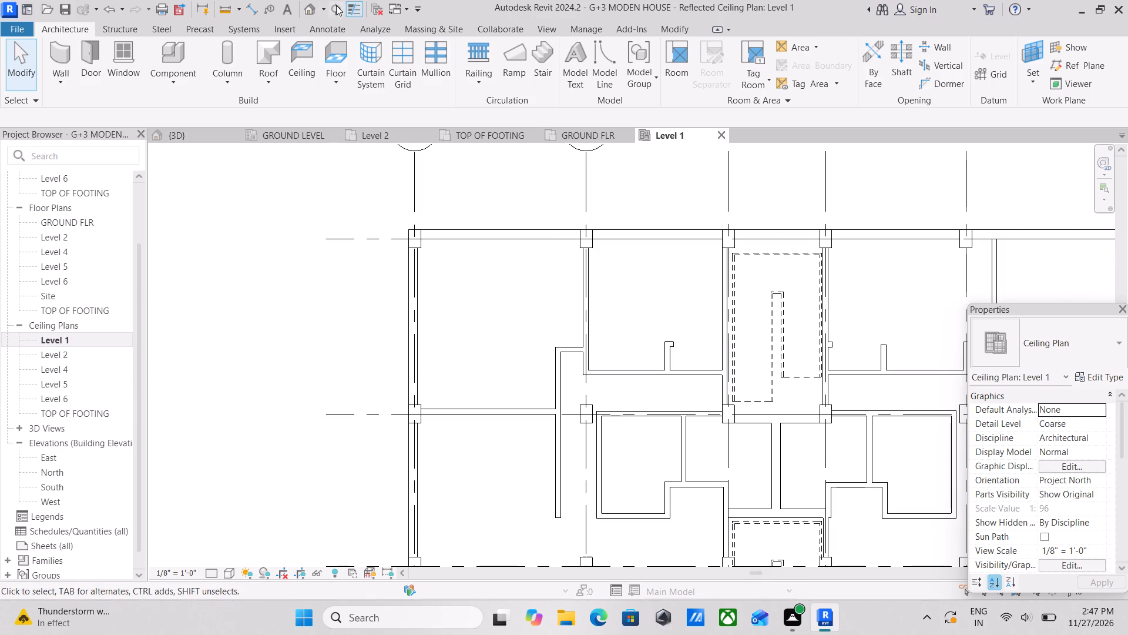
On the GROUND FLR plan, place a perspective camera in Bed Room 10's corner nearest Bed Room 4, aimed diagonally across the room.
{"action": "left_click", "coordinate": [338, 3]}
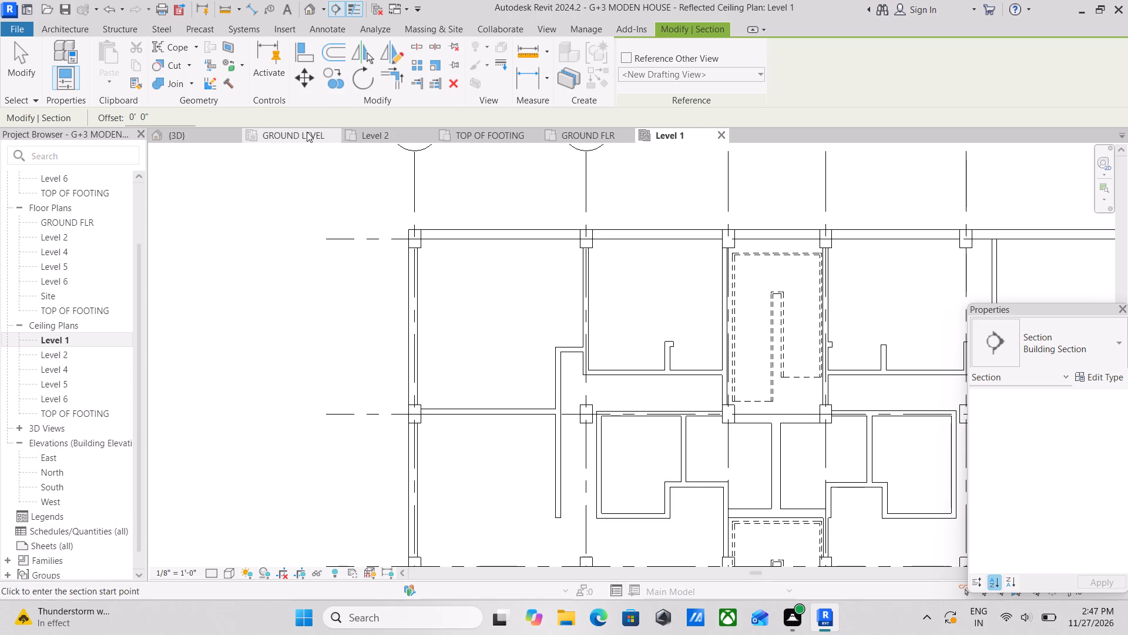
{"action": "left_click", "coordinate": [596, 134]}
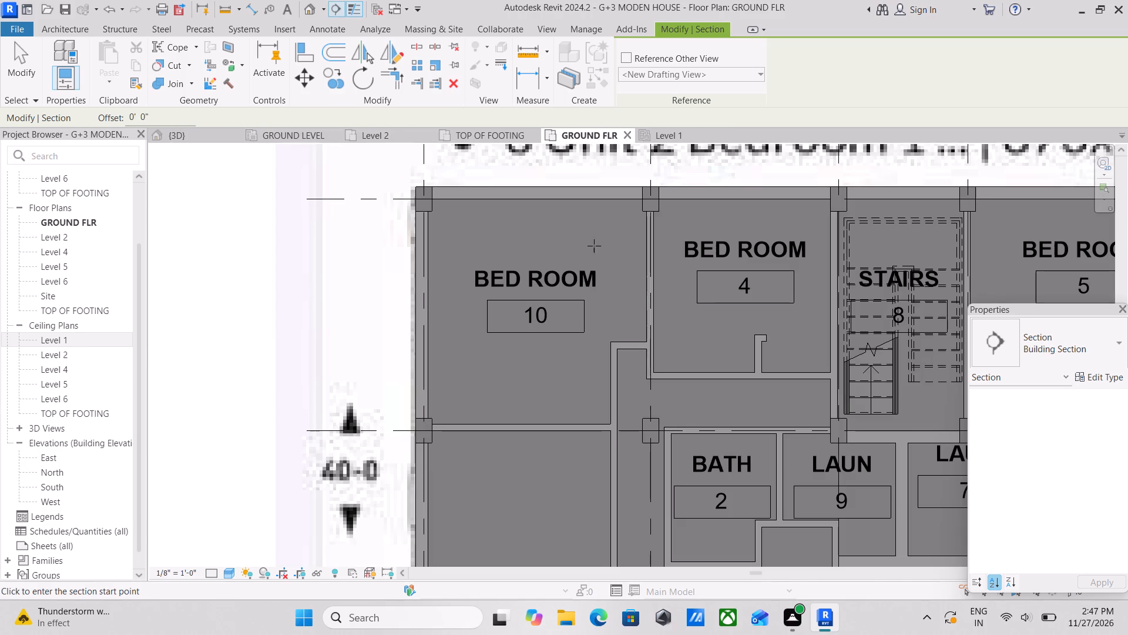
{"action": "left_click", "coordinate": [320, 4]}
{"action": "left_click", "coordinate": [323, 46]}
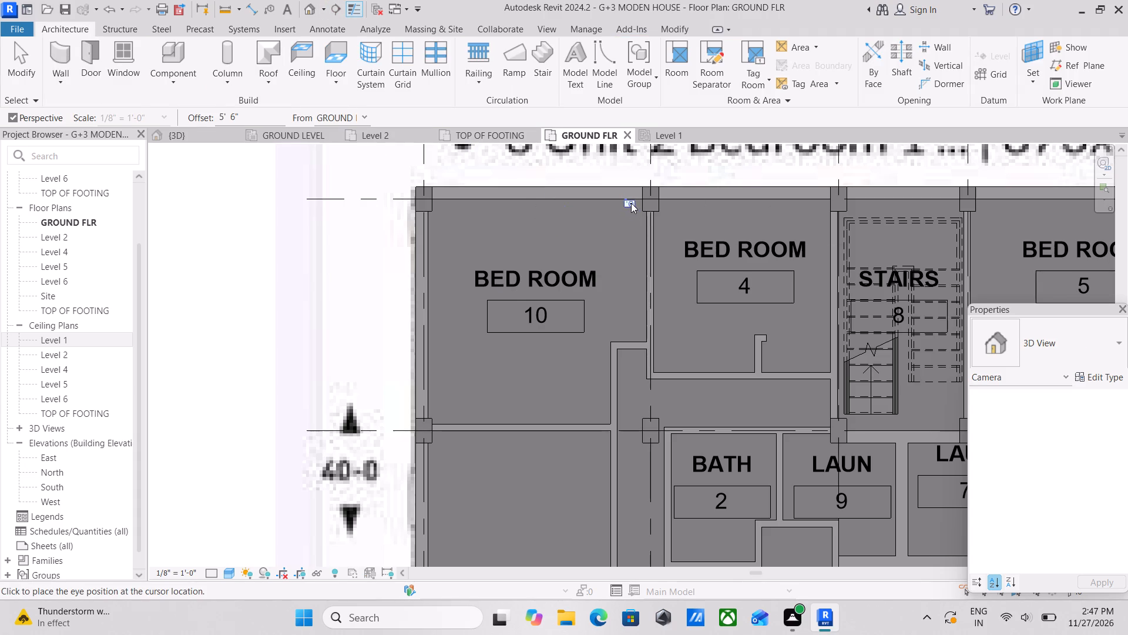
{"action": "left_click", "coordinate": [633, 203]}
{"action": "middle_click_drag", "start_coordinate": [542, 297], "coordinate": [632, 202]}
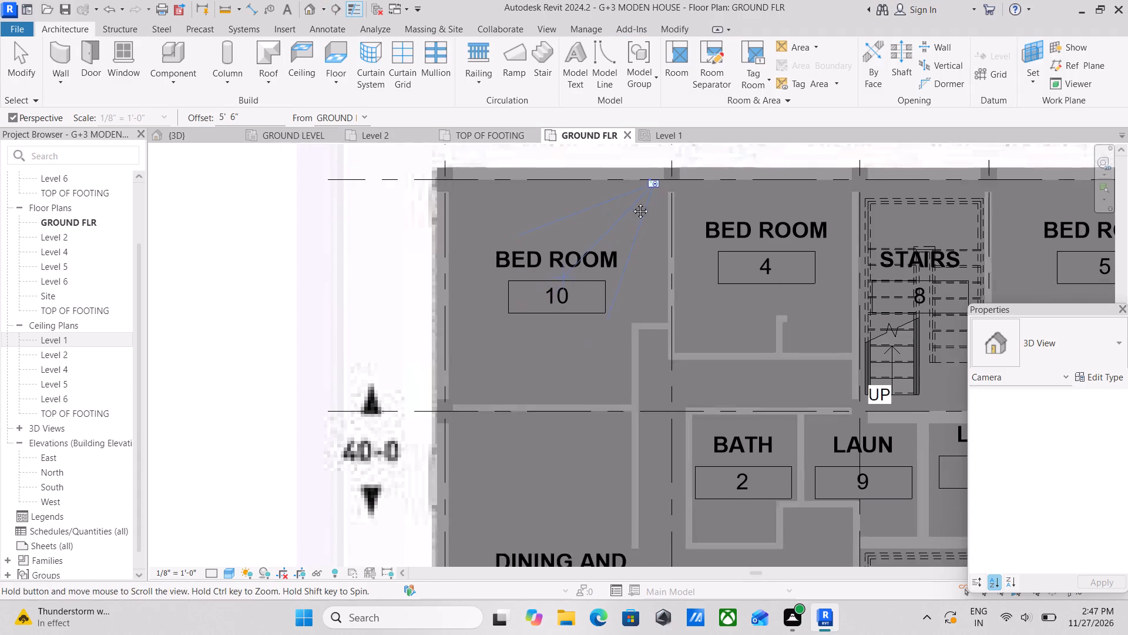
{"action": "middle_click_drag", "start_coordinate": [632, 202], "coordinate": [633, 196]}
{"action": "left_click", "coordinate": [531, 289]}
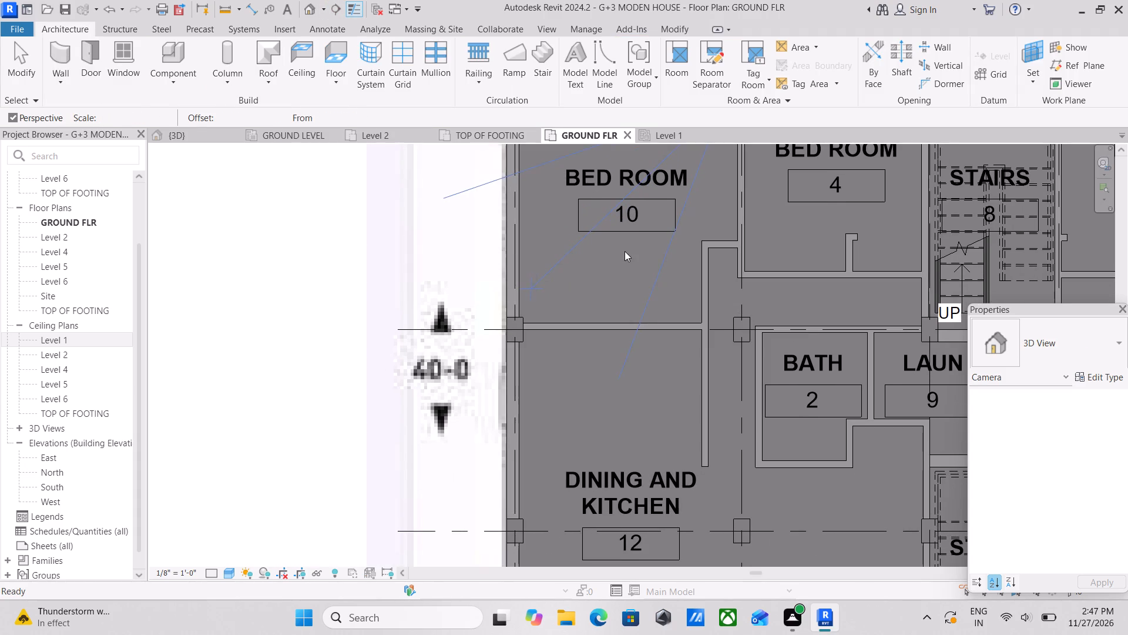
{"action": "scroll", "coordinate": [601, 279], "scroll_direction": "down", "scroll_amount": 2}
{"action": "middle_click_drag", "start_coordinate": [601, 278], "coordinate": [681, 179]}
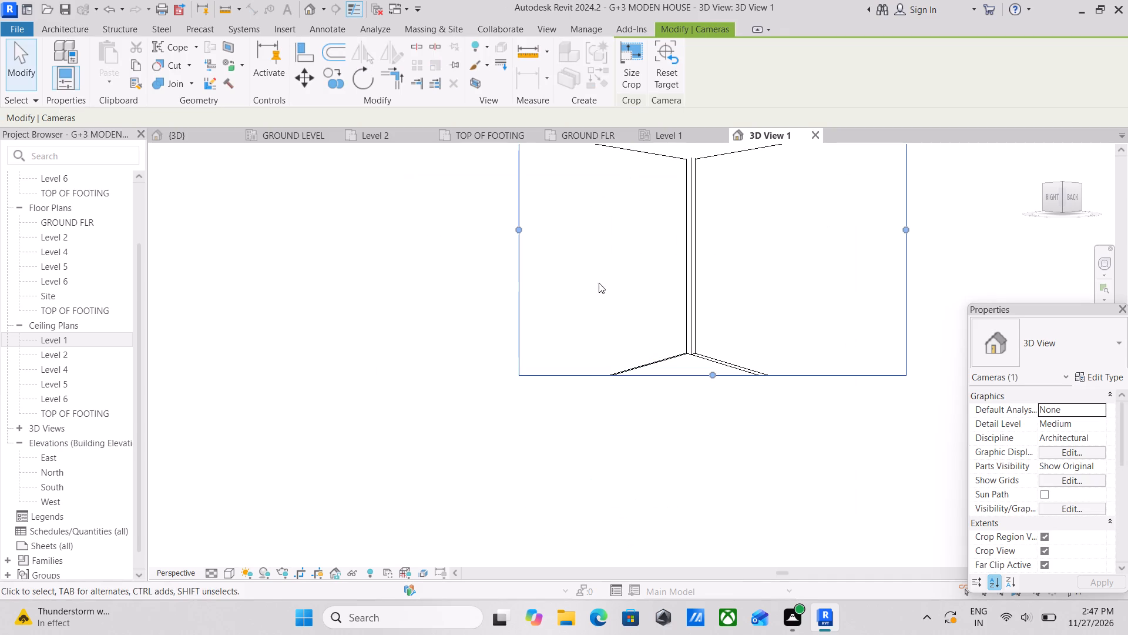
Enlarge the Bed Room 10 camera view's crop region on all four sides to take in more of the walls, floor and ceiling.
{"action": "left_click_drag", "start_coordinate": [516, 225], "coordinate": [444, 230]}
{"action": "left_click_drag", "start_coordinate": [670, 369], "coordinate": [673, 405]}
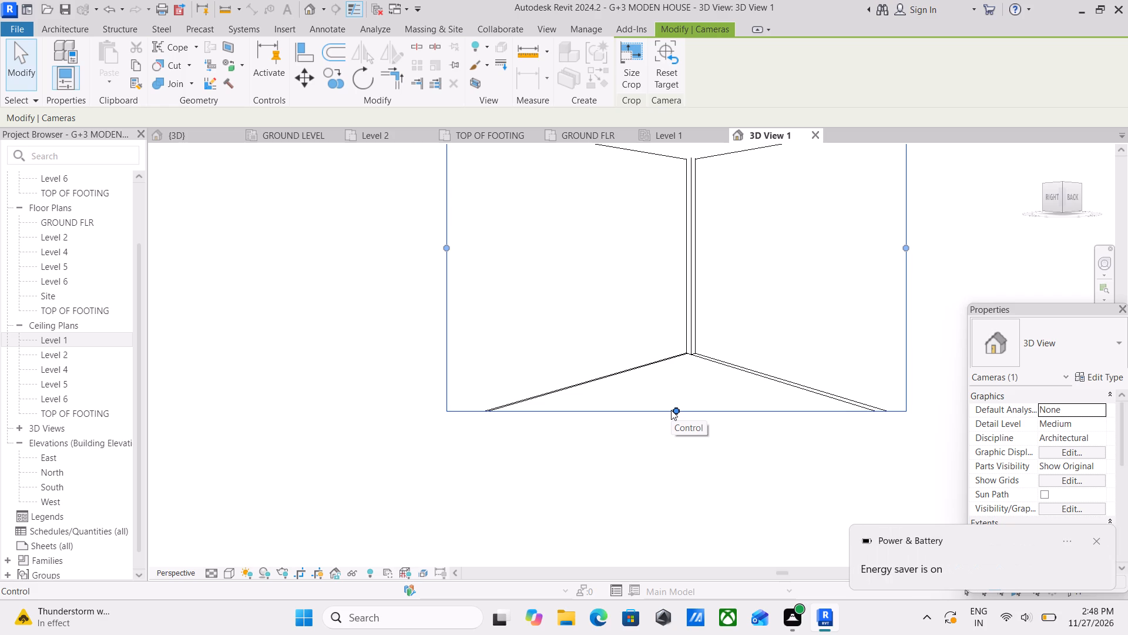
{"action": "scroll", "coordinate": [722, 350], "scroll_direction": "down", "scroll_amount": 2}
{"action": "middle_click_drag", "start_coordinate": [722, 350], "coordinate": [709, 444]}
{"action": "left_click_drag", "start_coordinate": [677, 247], "coordinate": [683, 223]}
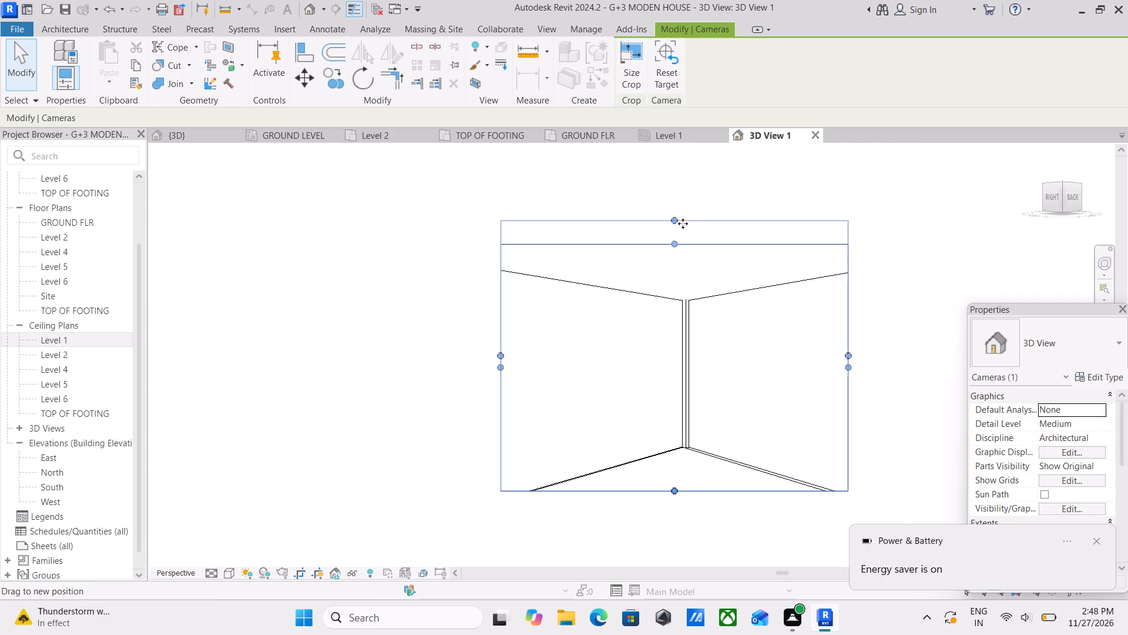
{"action": "left_click_drag", "start_coordinate": [683, 223], "coordinate": [683, 223]}
{"action": "middle_click_drag", "start_coordinate": [769, 333], "coordinate": [711, 317]}
{"action": "left_click_drag", "start_coordinate": [794, 337], "coordinate": [847, 337]}
{"action": "left_click_drag", "start_coordinate": [642, 479], "coordinate": [645, 506]}
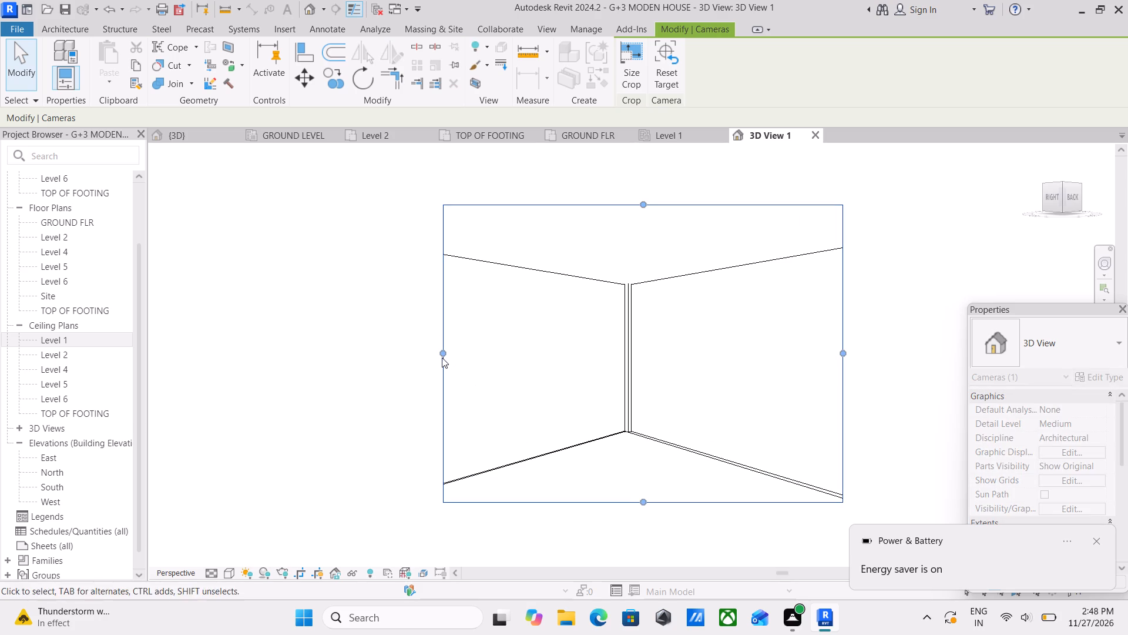
{"action": "left_click_drag", "start_coordinate": [441, 355], "coordinate": [361, 359]}
{"action": "left_click_drag", "start_coordinate": [604, 205], "coordinate": [597, 193]}
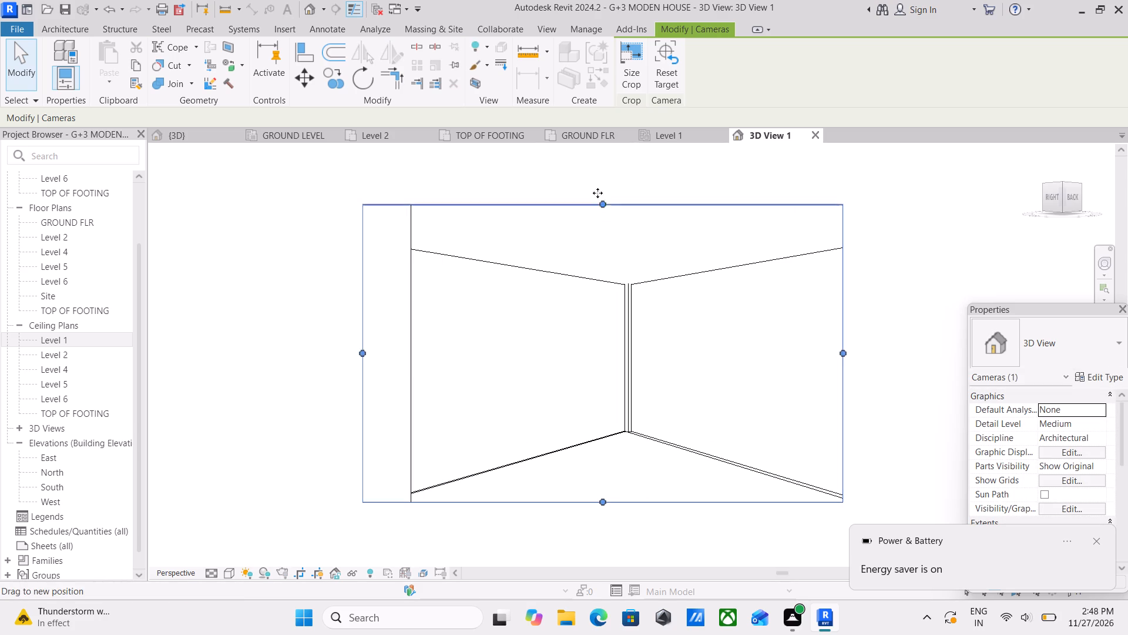
{"action": "left_click_drag", "start_coordinate": [597, 193], "coordinate": [595, 154]}
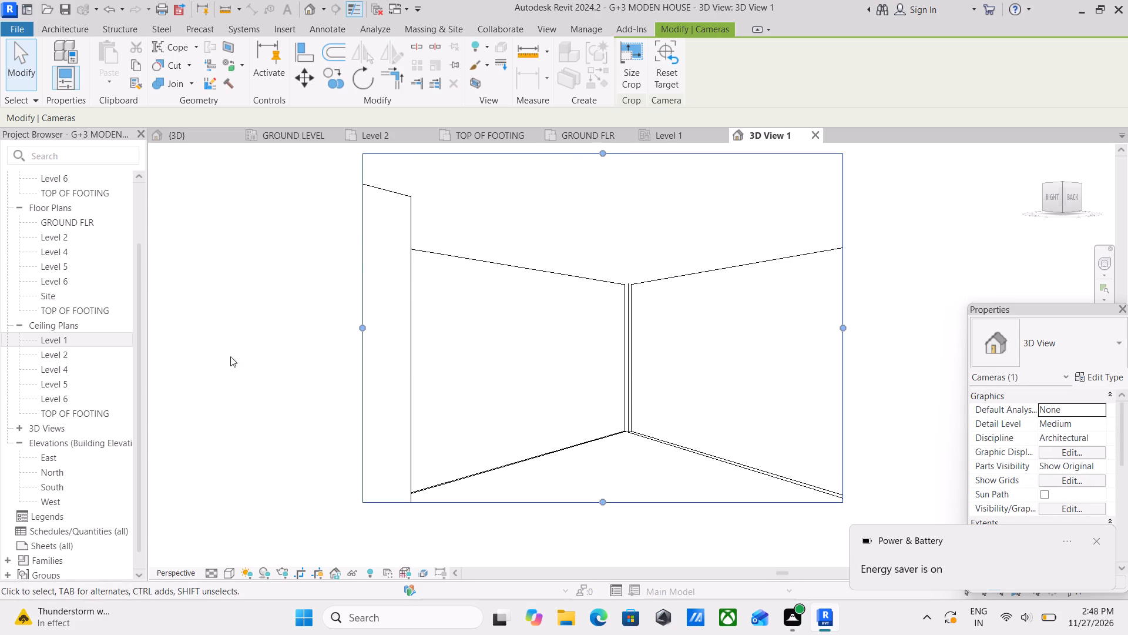
Switch the camera view's visual style to Realistic.
{"action": "left_click", "coordinate": [234, 571]}
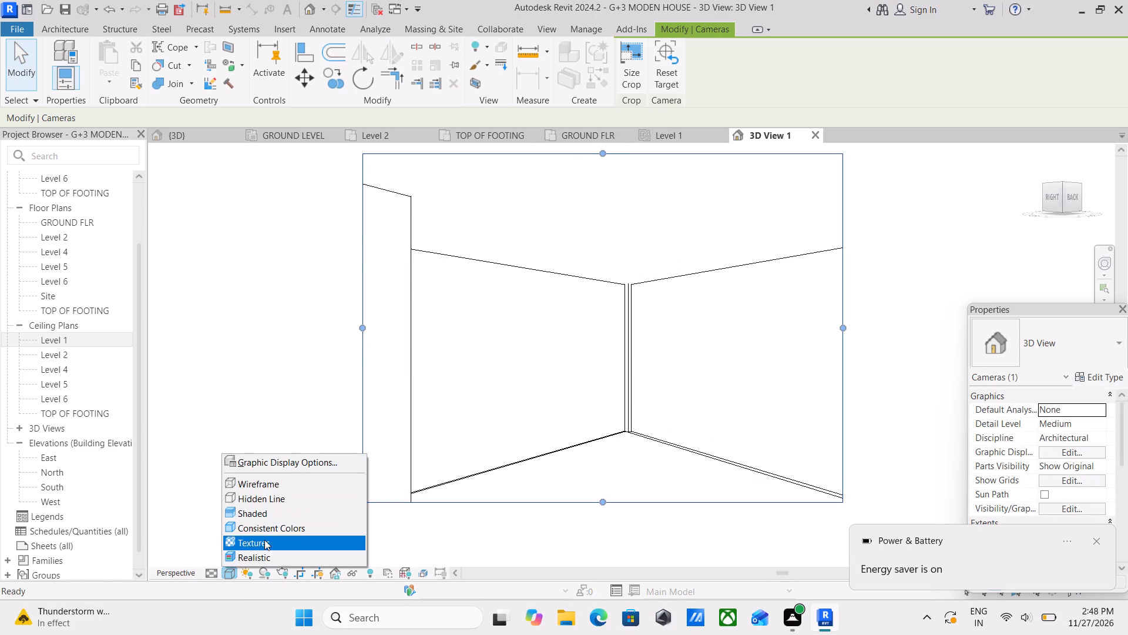
{"action": "left_click", "coordinate": [258, 557]}
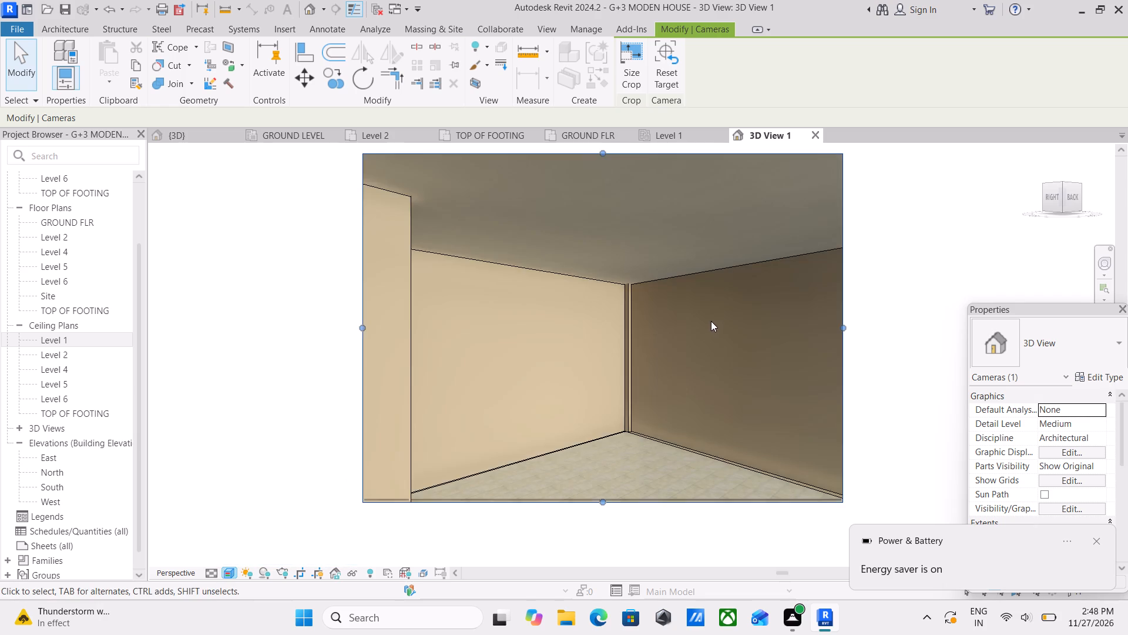
Extend the crop region further beyond the dark wall's side and upward to show more of the ceiling.
{"action": "scroll", "coordinate": [711, 321], "scroll_direction": "down", "scroll_amount": 1}
{"action": "middle_click", "coordinate": [711, 321]}
{"action": "left_click_drag", "start_coordinate": [830, 320], "coordinate": [858, 326]}
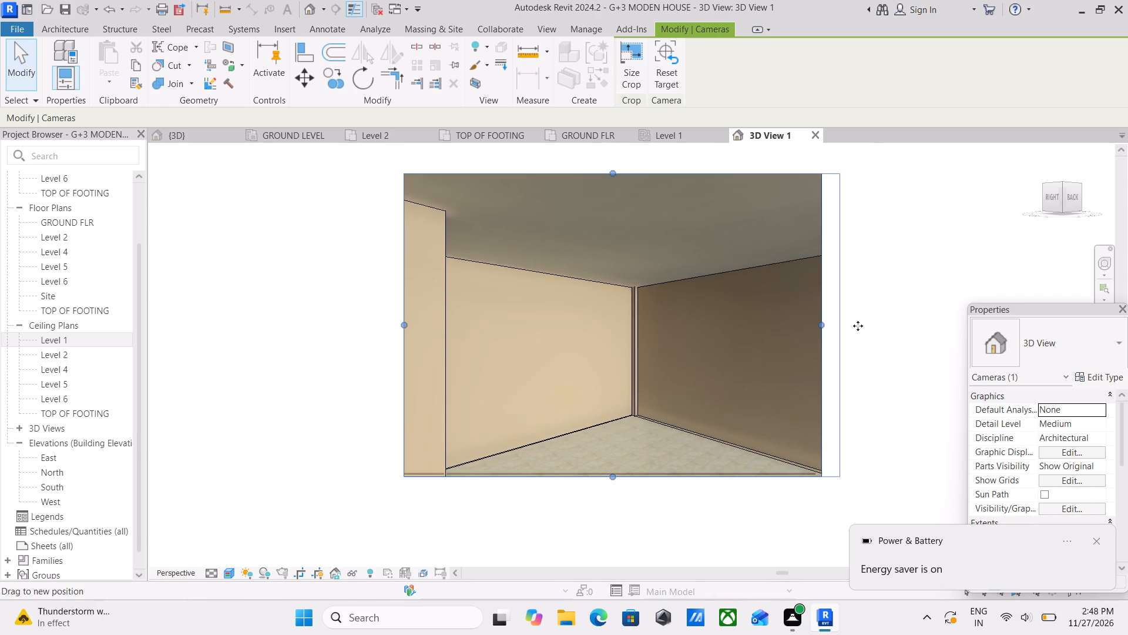
{"action": "left_click_drag", "start_coordinate": [858, 326], "coordinate": [885, 323]}
{"action": "scroll", "coordinate": [741, 308], "scroll_direction": "up", "scroll_amount": 1}
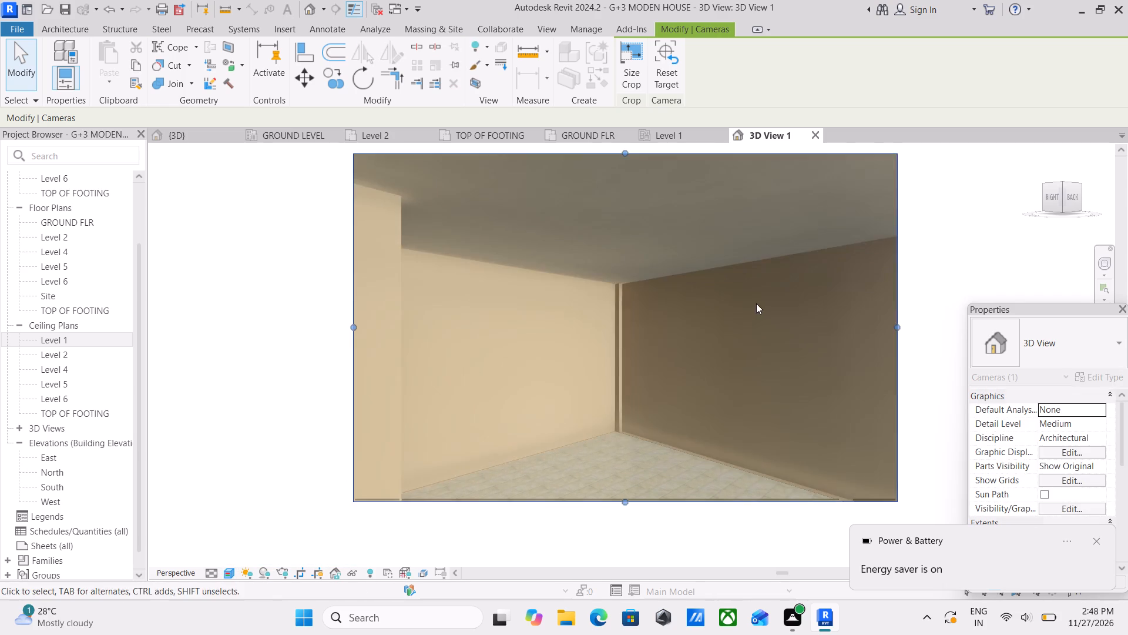
{"action": "middle_click_drag", "start_coordinate": [756, 303], "coordinate": [772, 335]}
{"action": "middle_click_drag", "start_coordinate": [673, 302], "coordinate": [673, 395]}
{"action": "left_click_drag", "start_coordinate": [637, 286], "coordinate": [642, 269]}
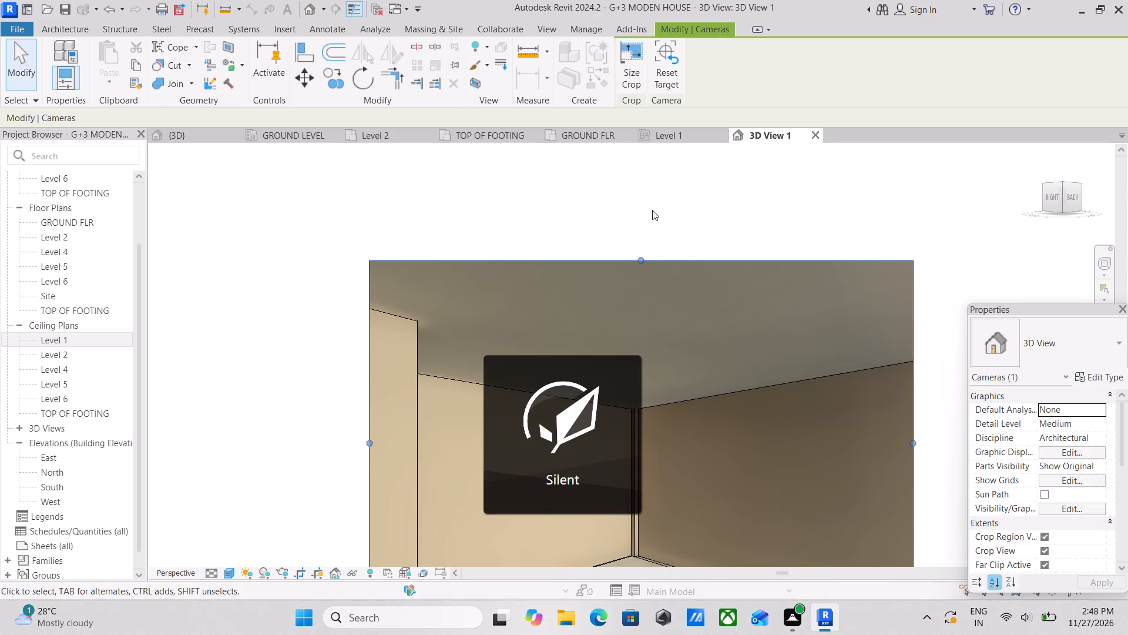
{"action": "scroll", "coordinate": [652, 210], "scroll_direction": "up", "scroll_amount": 2}
{"action": "left_click", "coordinate": [637, 279]}
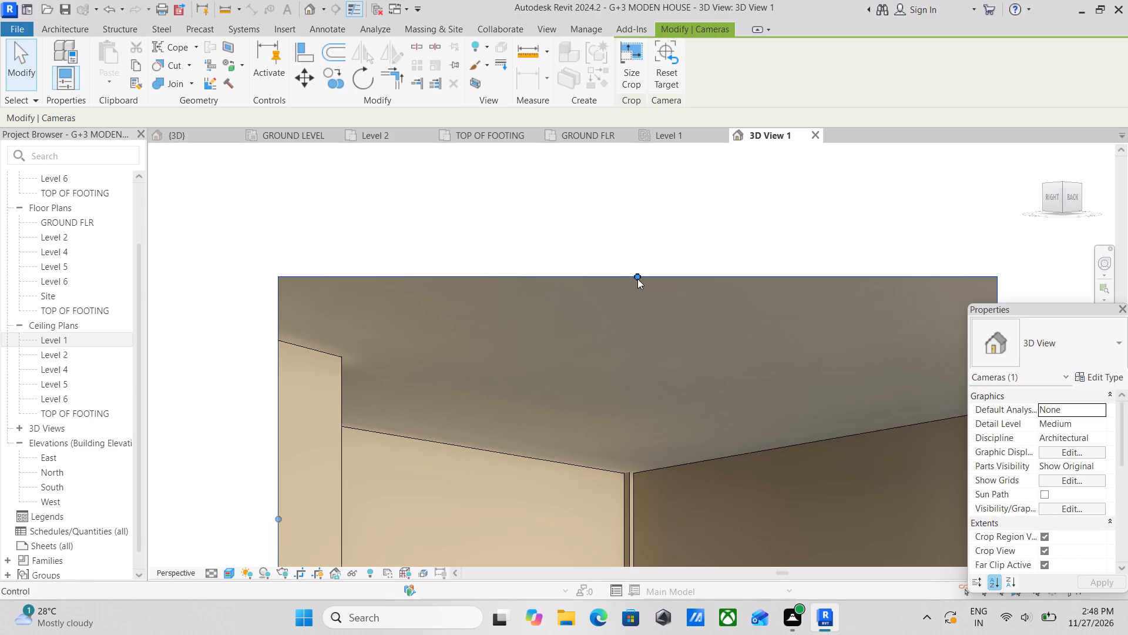
{"action": "left_click_drag", "start_coordinate": [637, 279], "coordinate": [640, 256]}
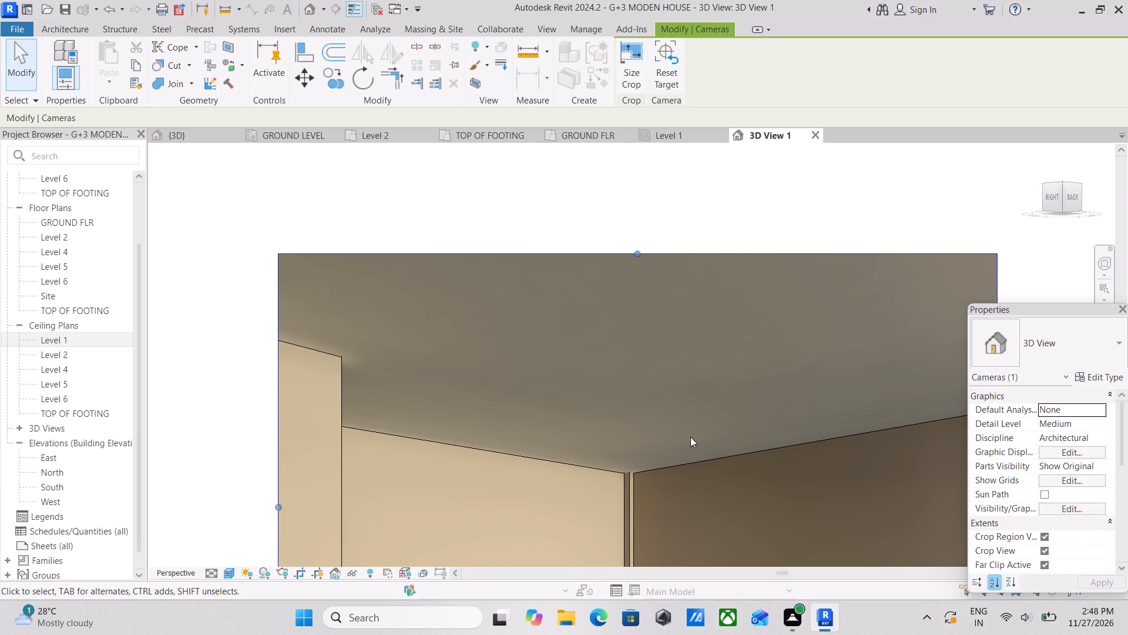
Select the bedroom ceiling and open the Finish 2 layer's material from the white ceiling 6" type's structure.
{"action": "left_click", "coordinate": [691, 443]}
{"action": "left_click", "coordinate": [558, 462]}
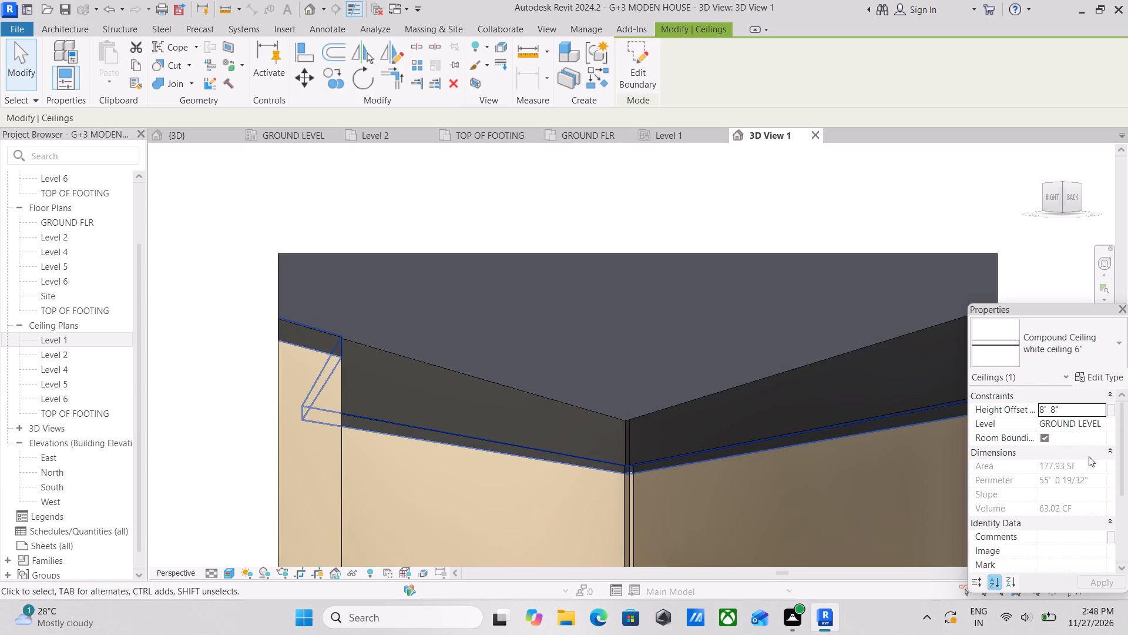
{"action": "left_click", "coordinate": [1120, 378]}
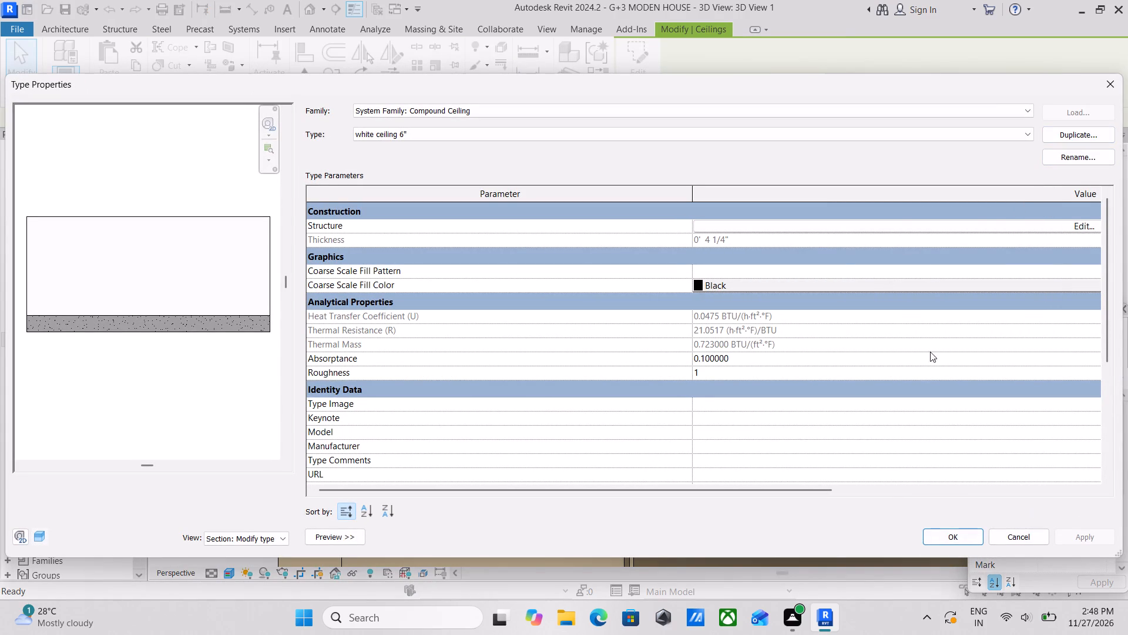
{"action": "left_click", "coordinate": [1006, 226]}
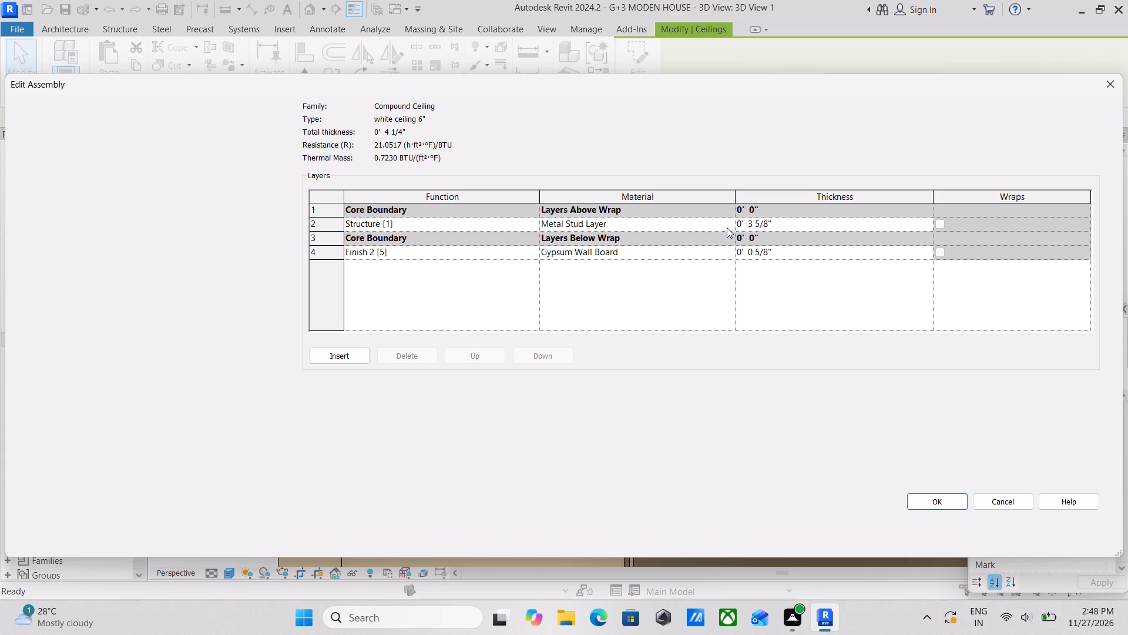
{"action": "left_click", "coordinate": [731, 254]}
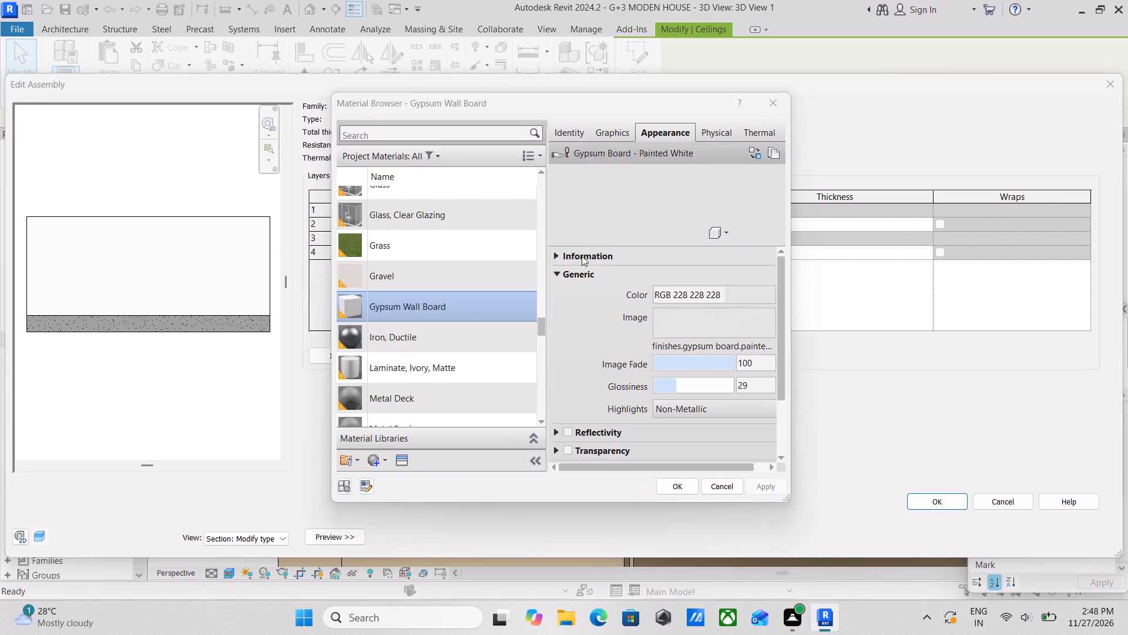
Look through the project materials, searching for "white", and clear the search.
{"action": "scroll", "coordinate": [413, 313], "scroll_direction": "down", "scroll_amount": 2}
{"action": "scroll", "coordinate": [429, 431], "scroll_direction": "down", "scroll_amount": 3}
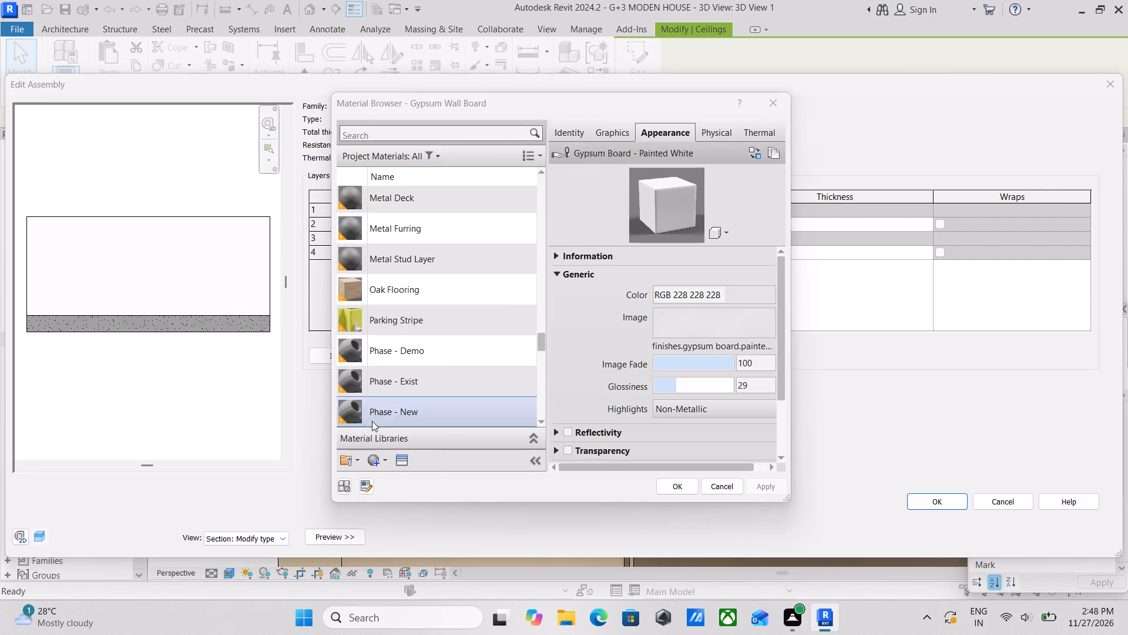
{"action": "scroll", "coordinate": [427, 165], "scroll_direction": "up", "scroll_amount": 3}
{"action": "left_click", "coordinate": [382, 135]}
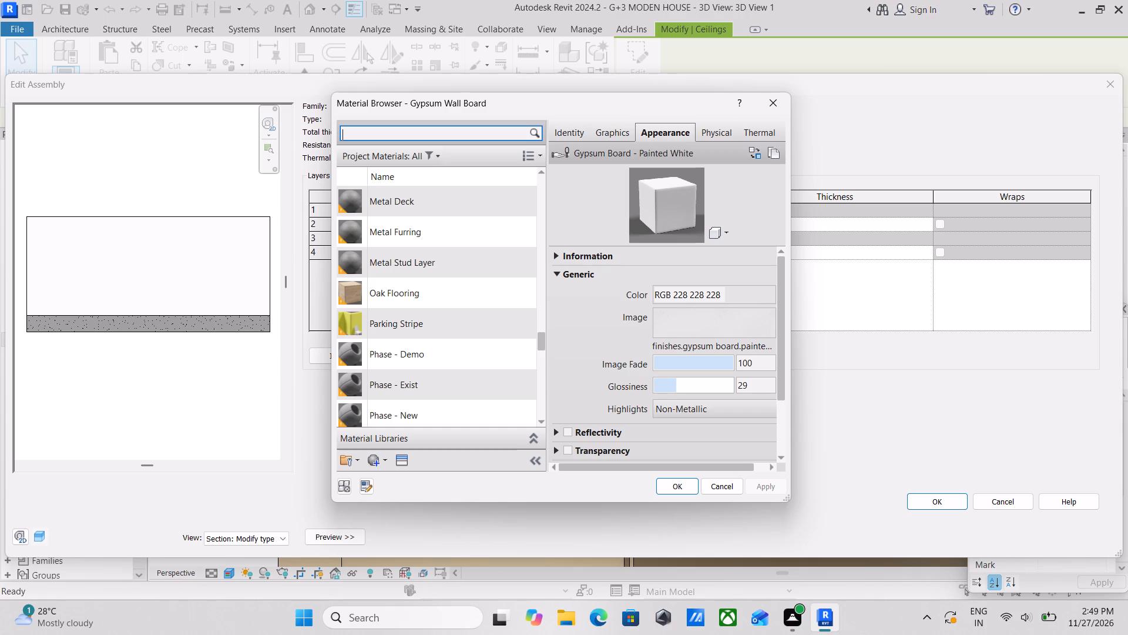
{"action": "type", "text": "white"}
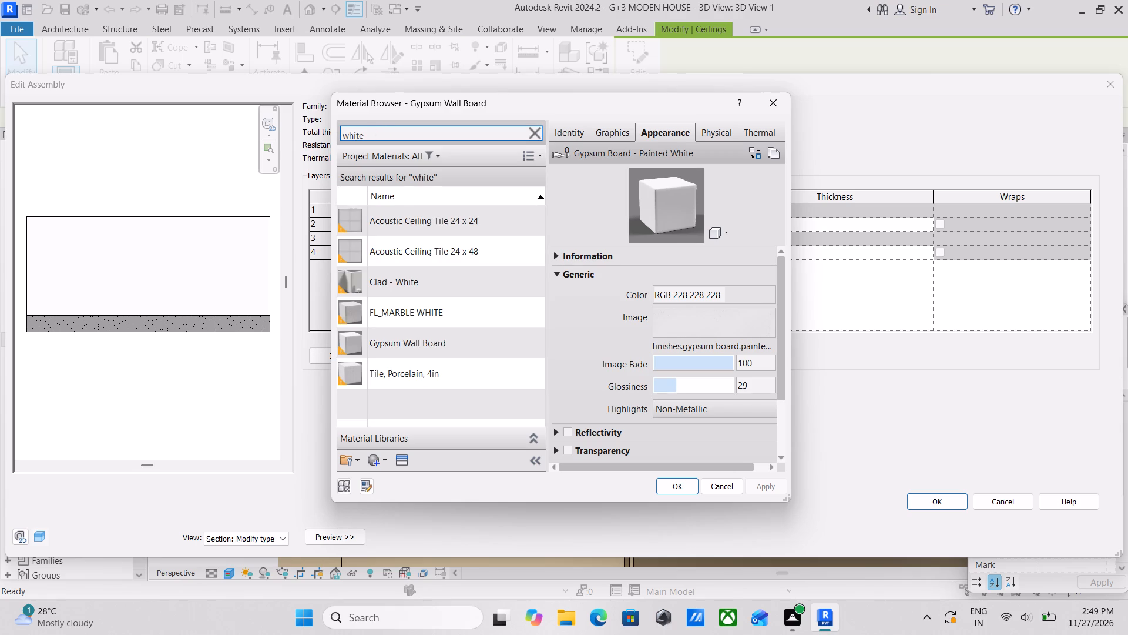
{"action": "scroll", "coordinate": [448, 332], "scroll_direction": "down", "scroll_amount": 2}
{"action": "scroll", "coordinate": [460, 308], "scroll_direction": "up", "scroll_amount": 2}
{"action": "left_click_drag", "start_coordinate": [383, 131], "coordinate": [315, 136]}
{"action": "key", "text": "BackSpace"}
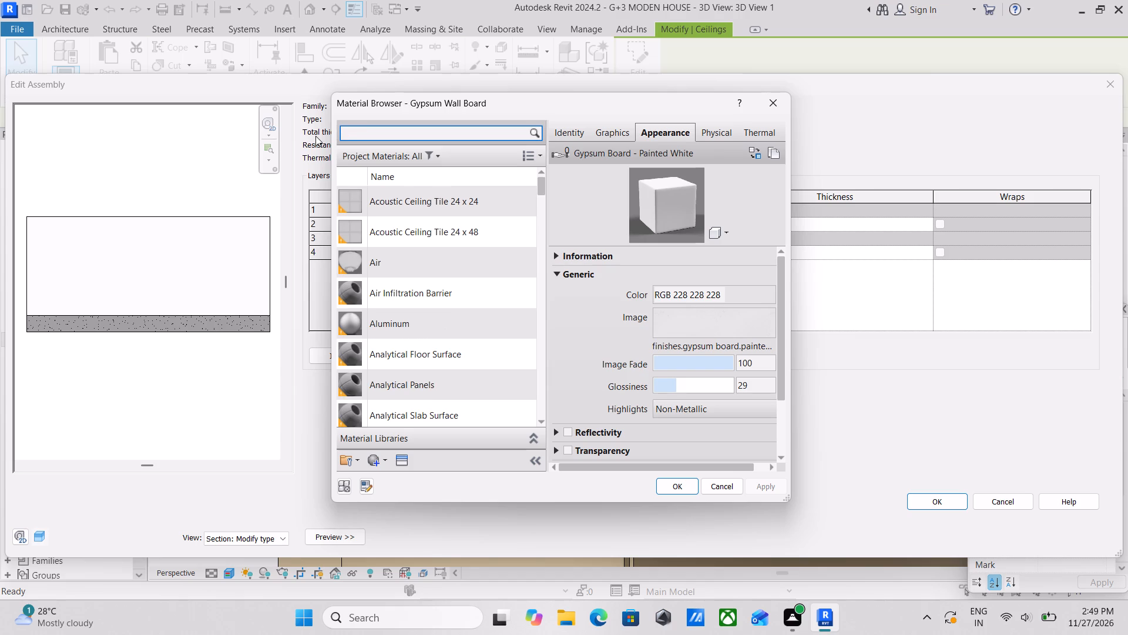
Create a new material and name it white ceiling.
{"action": "left_click", "coordinate": [366, 457]}
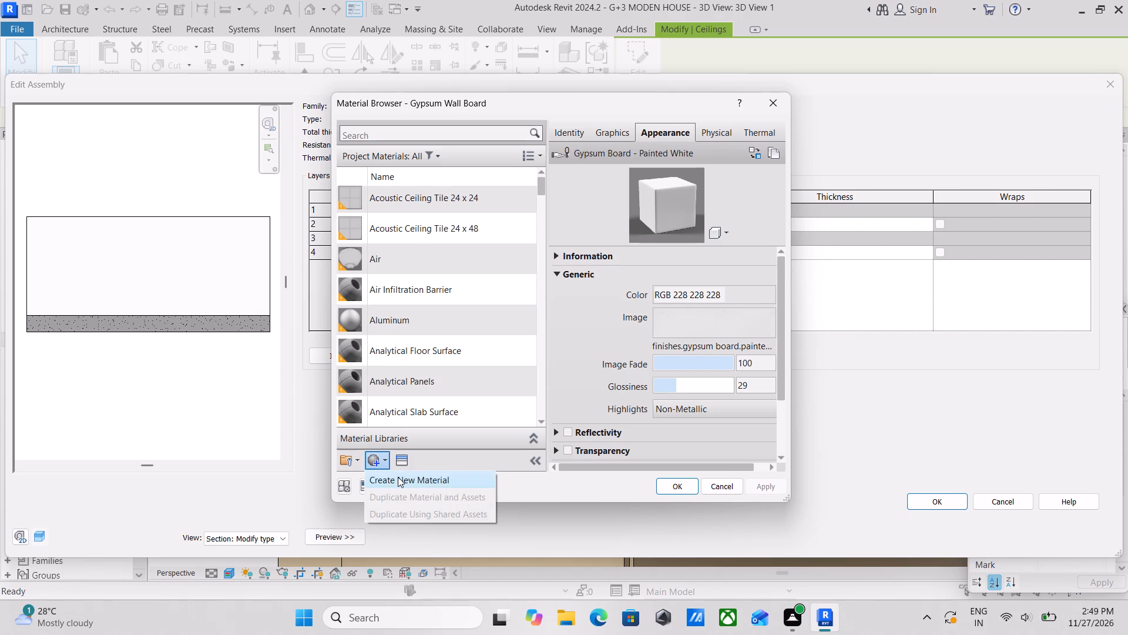
{"action": "left_click", "coordinate": [398, 477]}
{"action": "right_click", "coordinate": [418, 298]}
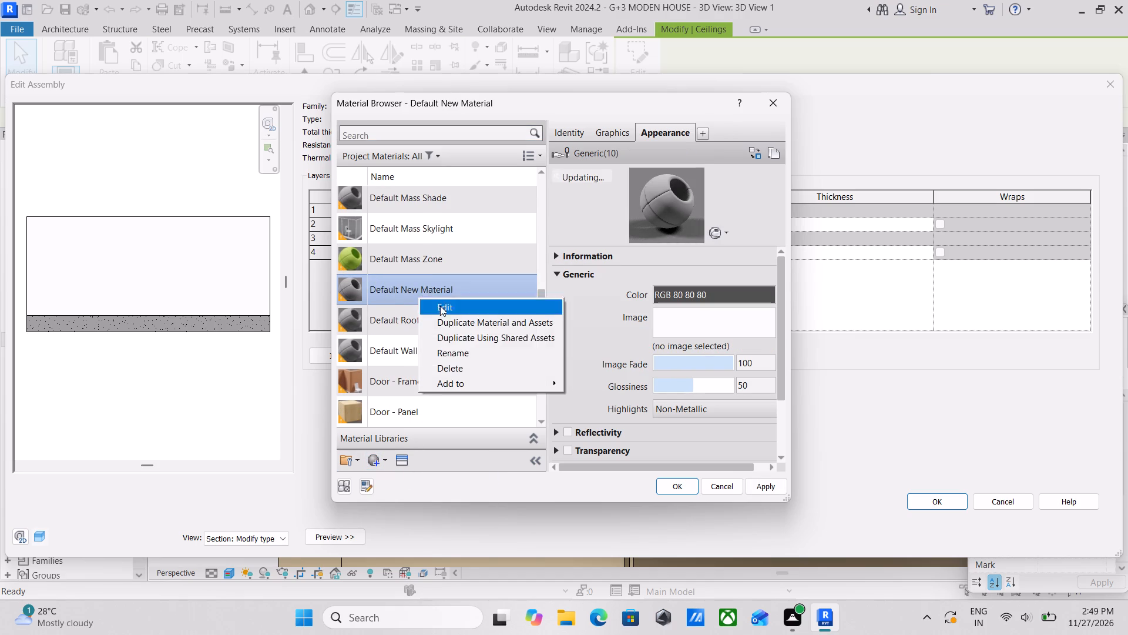
{"action": "left_click", "coordinate": [458, 357]}
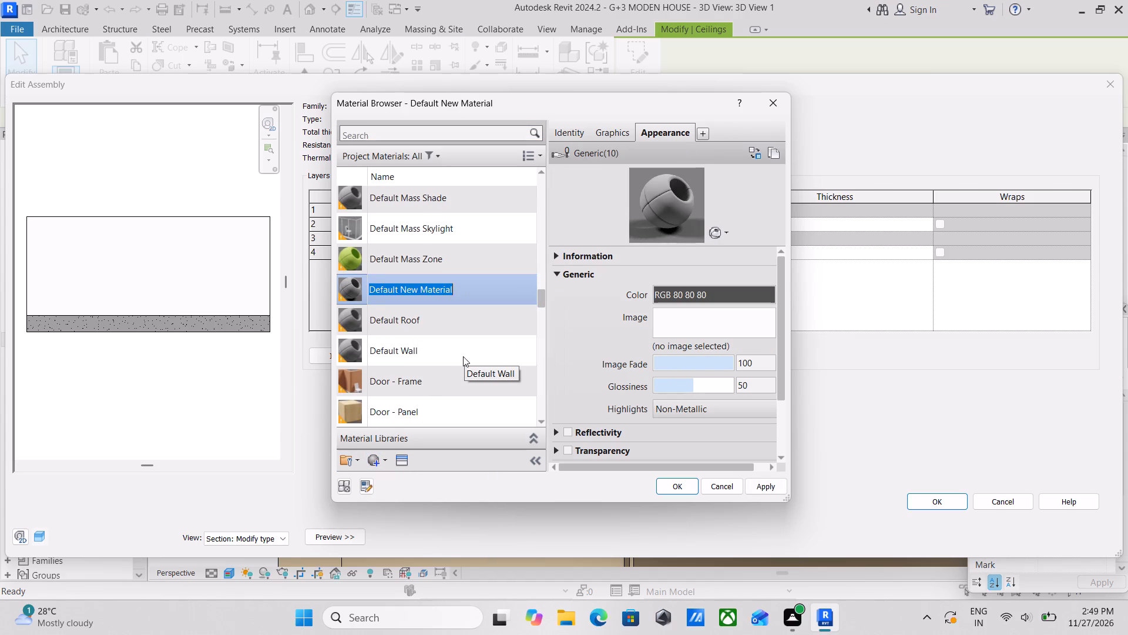
{"action": "type", "text": "white ceiling"}
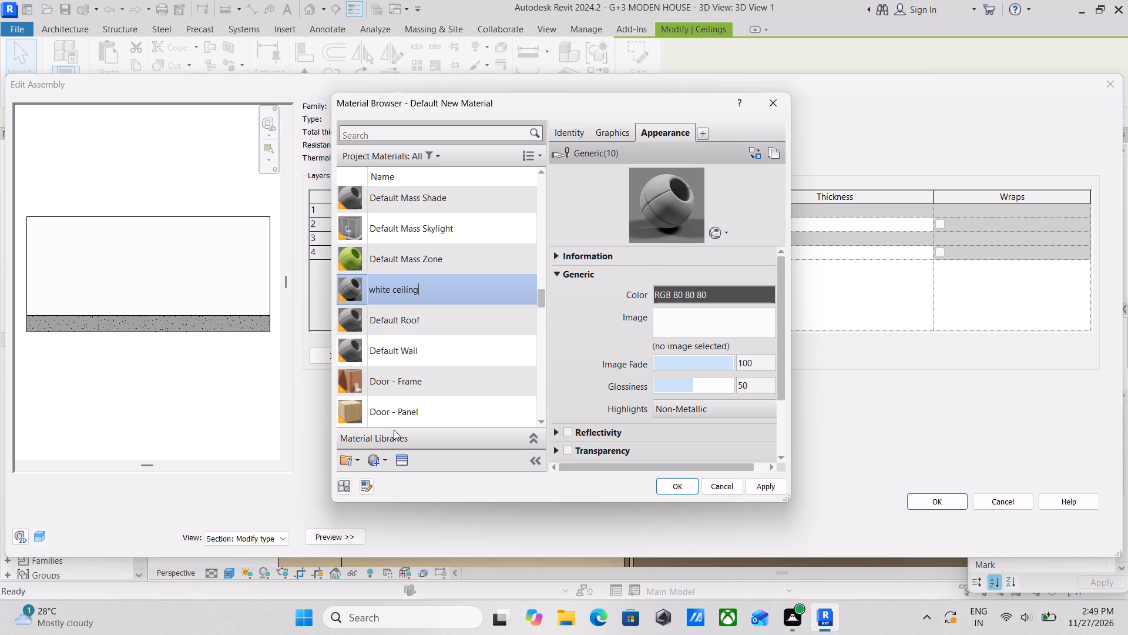
Replace the white ceiling material's appearance with the Cool White asset from the Appearance Library's Wall Paint category.
{"action": "left_click", "coordinate": [405, 458]}
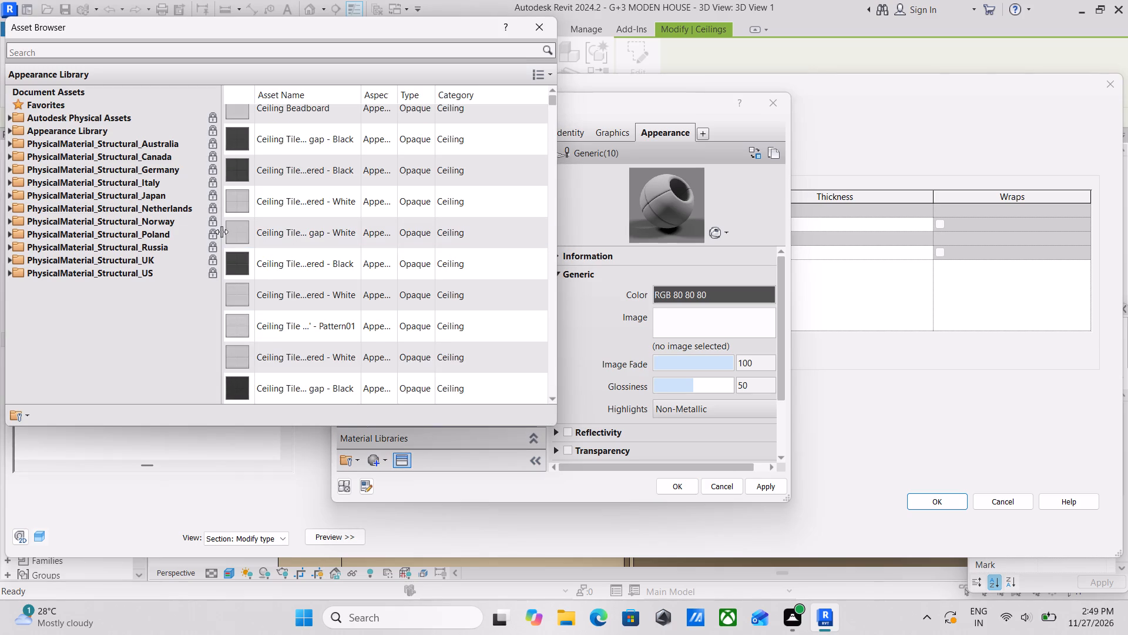
{"action": "left_click", "coordinate": [9, 128]}
{"action": "scroll", "coordinate": [61, 340], "scroll_direction": "down", "scroll_amount": 3}
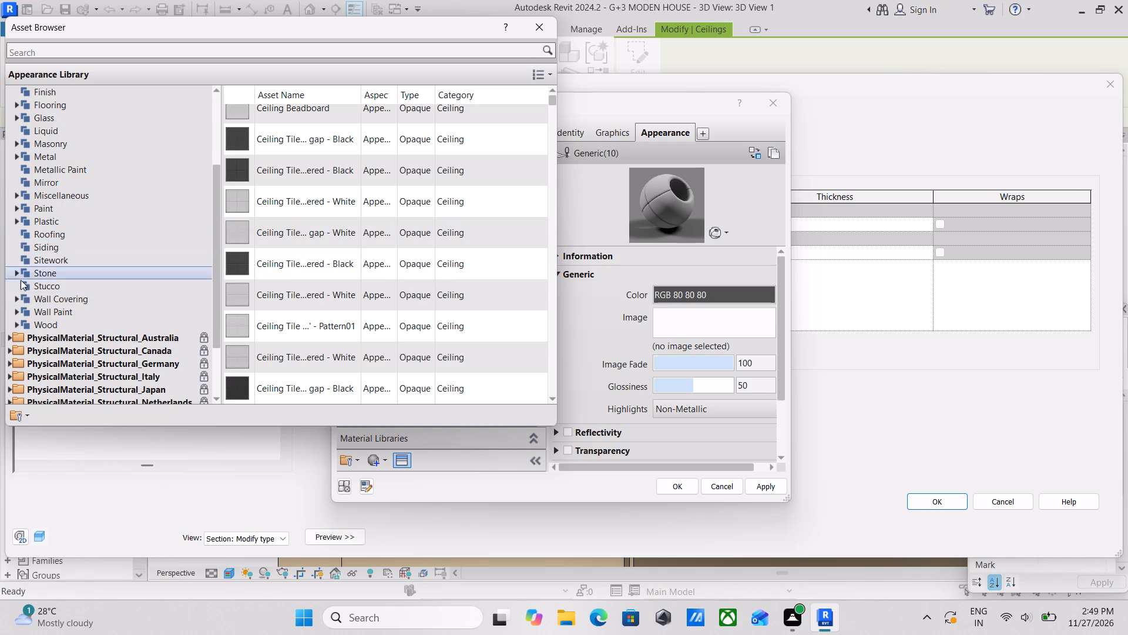
{"action": "double_click", "coordinate": [49, 312]}
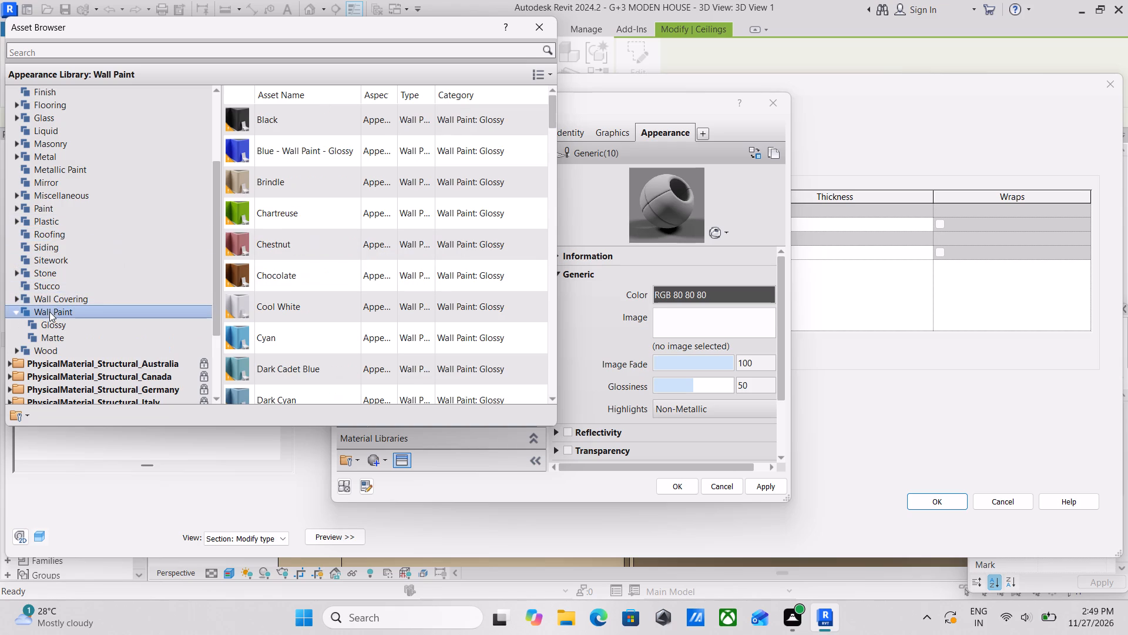
{"action": "double_click", "coordinate": [313, 300]}
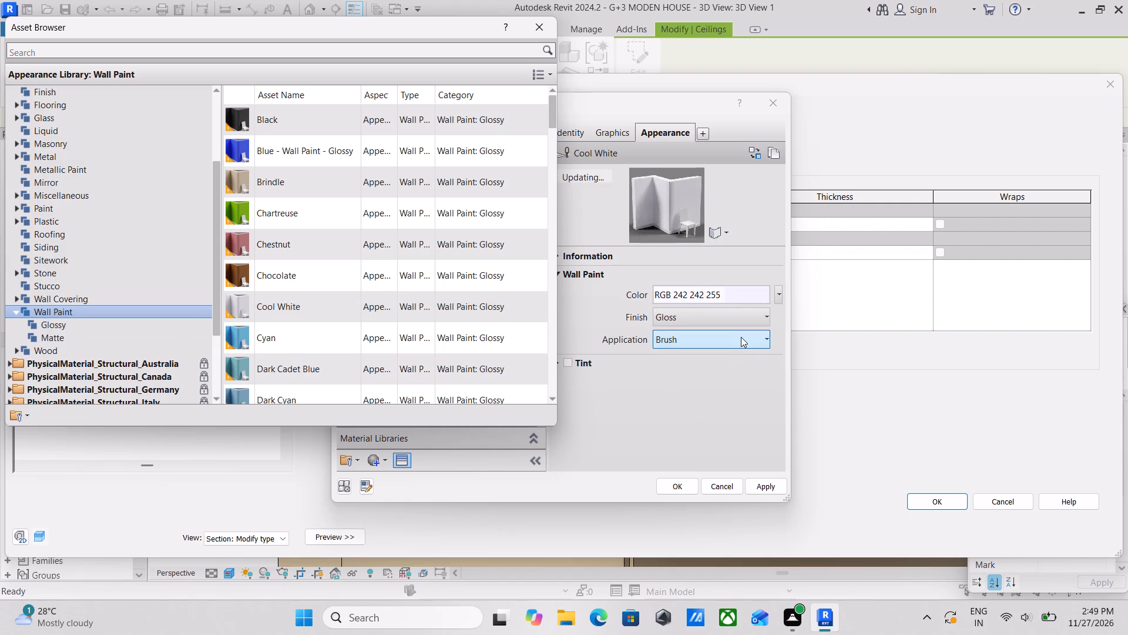
Set the paint's application to Roller and finish to Flat/Matte, and assign the white ceiling material to the Finish 2 layer.
{"action": "left_click", "coordinate": [741, 336]}
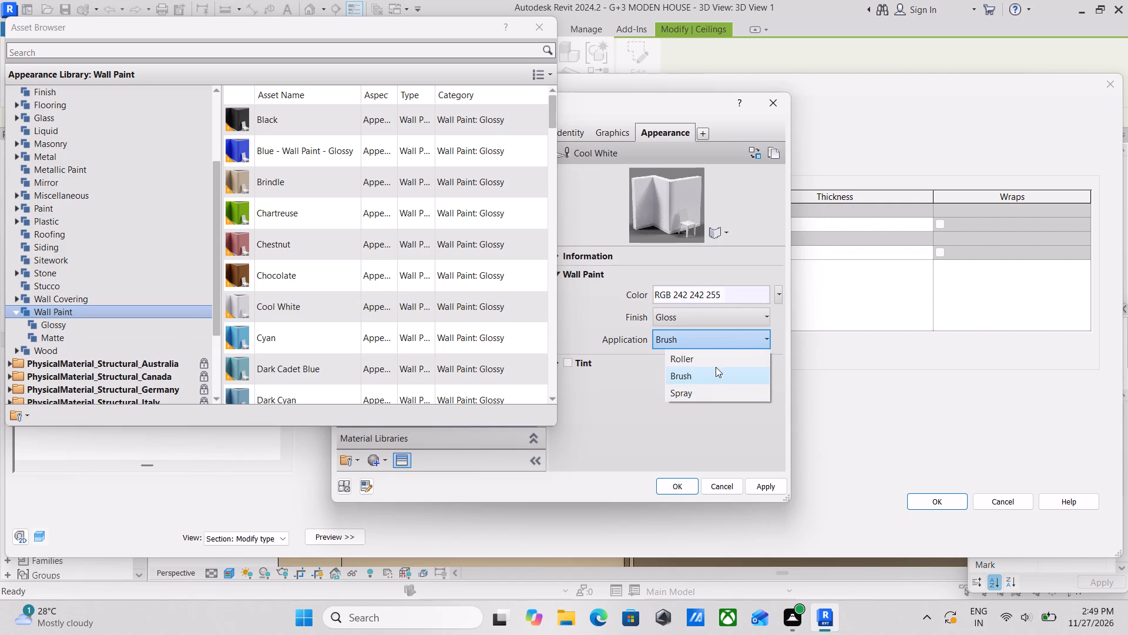
{"action": "left_click", "coordinate": [717, 366]}
{"action": "left_click", "coordinate": [738, 315]}
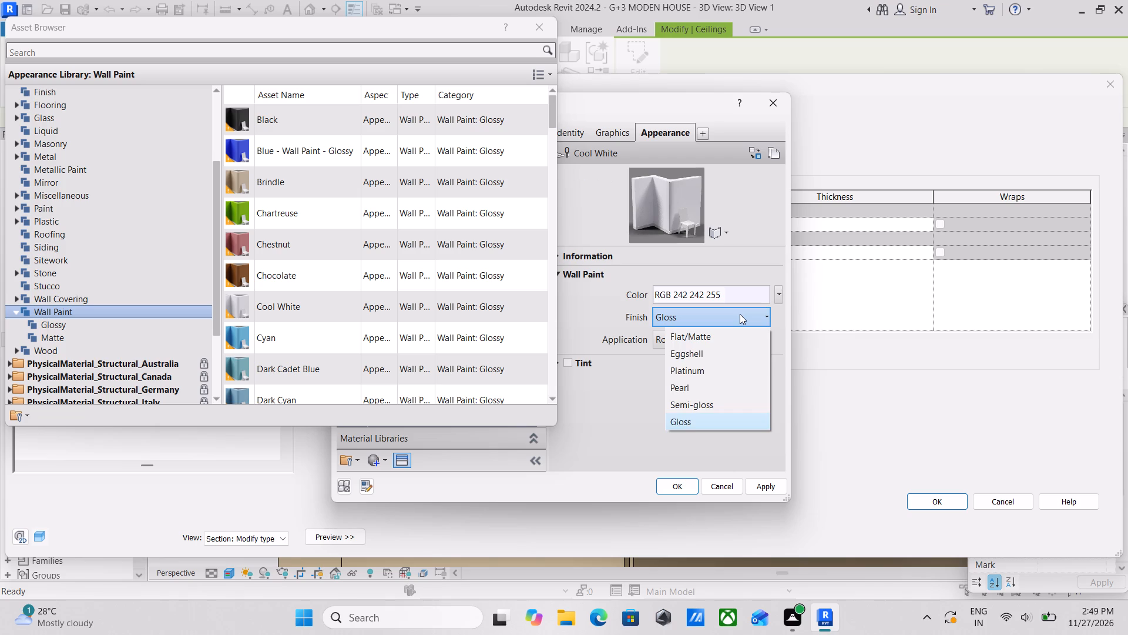
{"action": "left_click", "coordinate": [740, 314]}
{"action": "left_click", "coordinate": [740, 314]}
{"action": "left_click", "coordinate": [717, 335]}
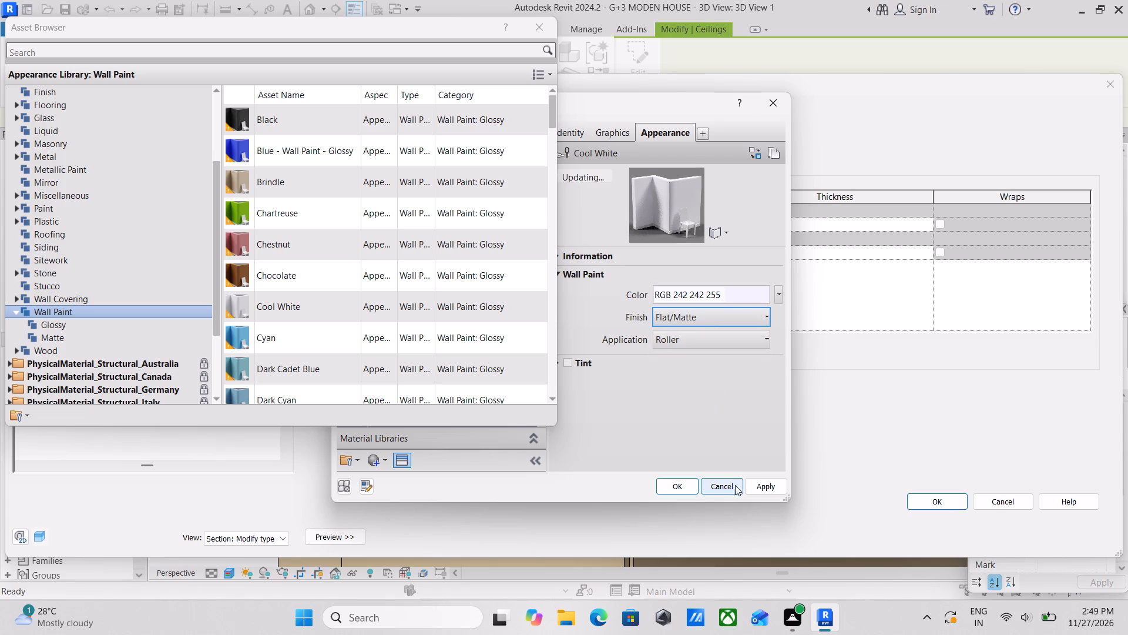
{"action": "left_click", "coordinate": [761, 481]}
{"action": "left_click", "coordinate": [669, 482]}
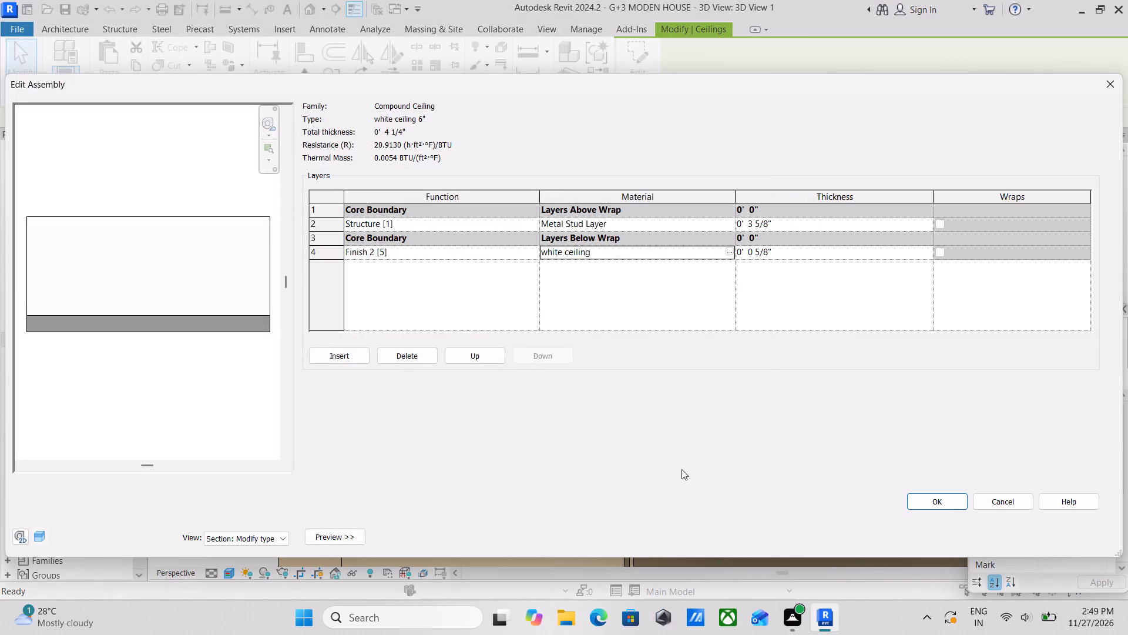
Search the project materials for "white" and assign the white ceiling material to the Structure [1] layer.
{"action": "scroll", "coordinate": [147, 292], "scroll_direction": "up", "scroll_amount": 3}
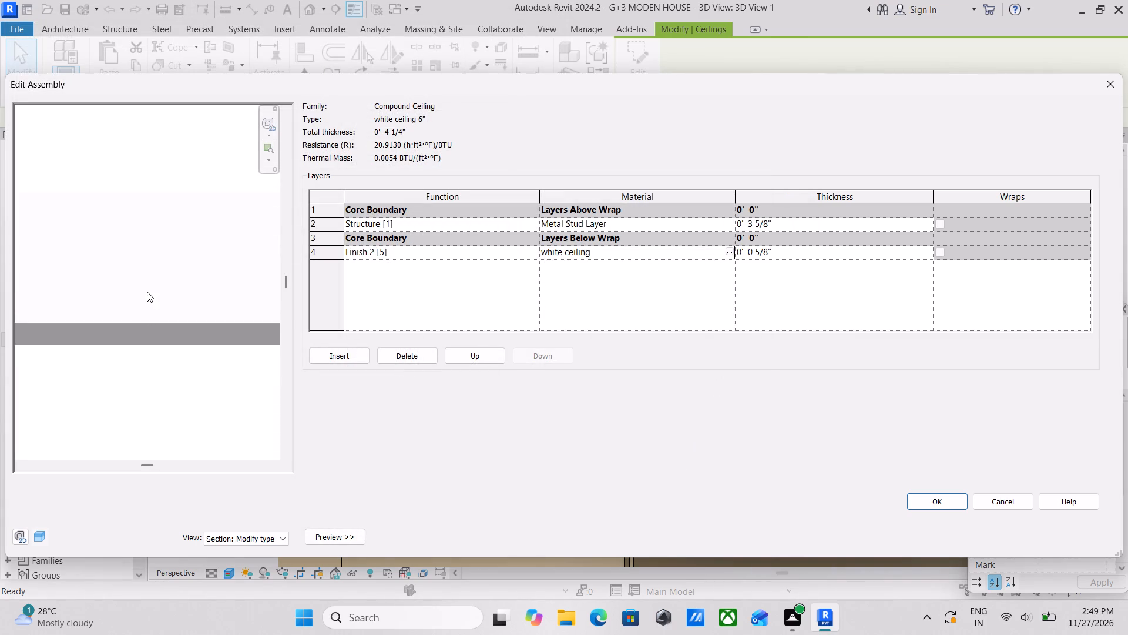
{"action": "scroll", "coordinate": [147, 292], "scroll_direction": "down", "scroll_amount": 2}
{"action": "left_click", "coordinate": [693, 220]}
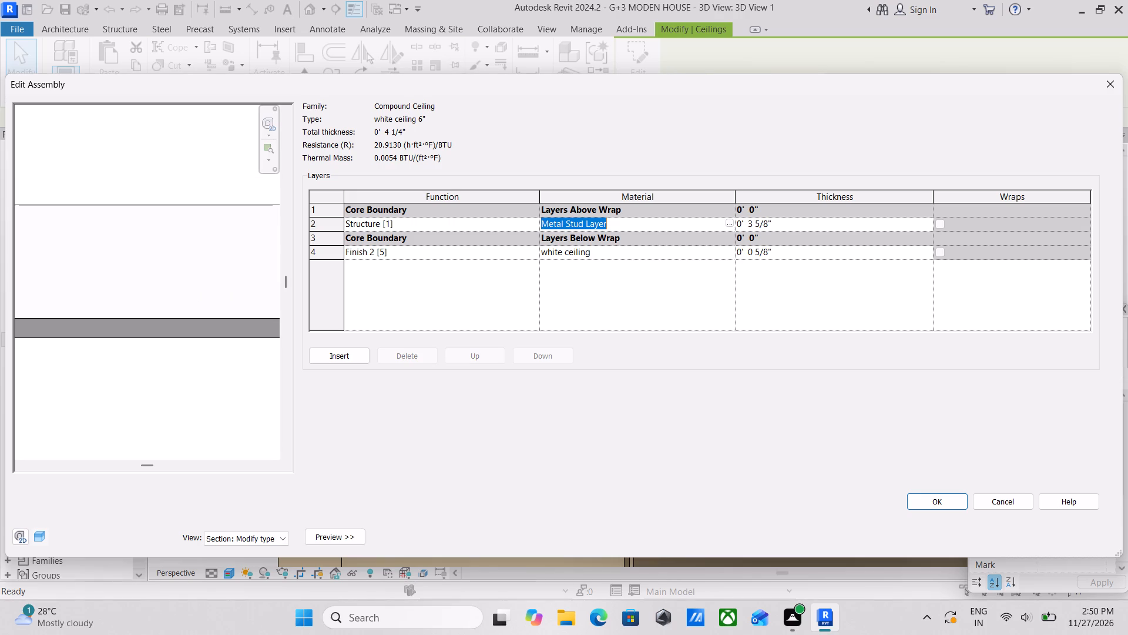
{"action": "left_click", "coordinate": [728, 221]}
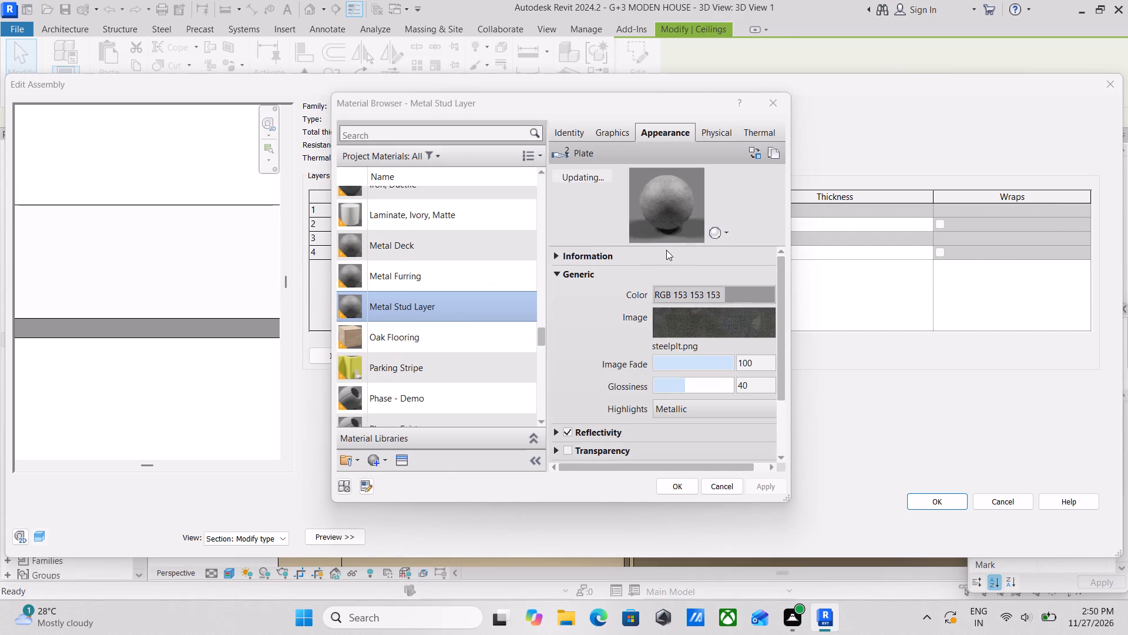
{"action": "left_click", "coordinate": [422, 134]}
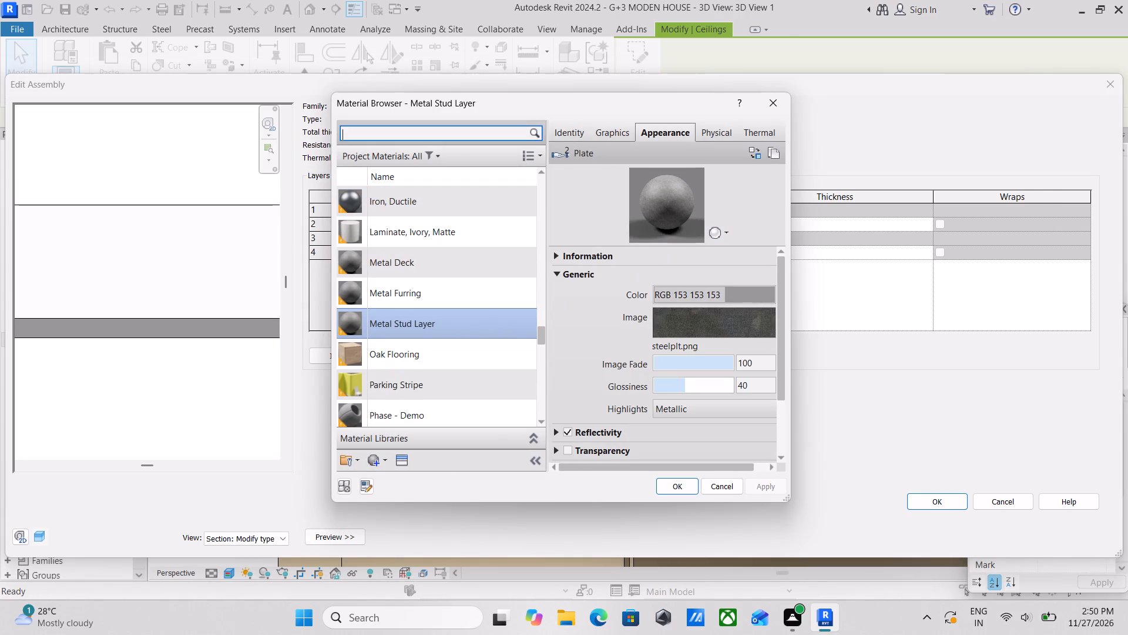
{"action": "type", "text": "w3"}
{"action": "key", "text": "BackSpace"}
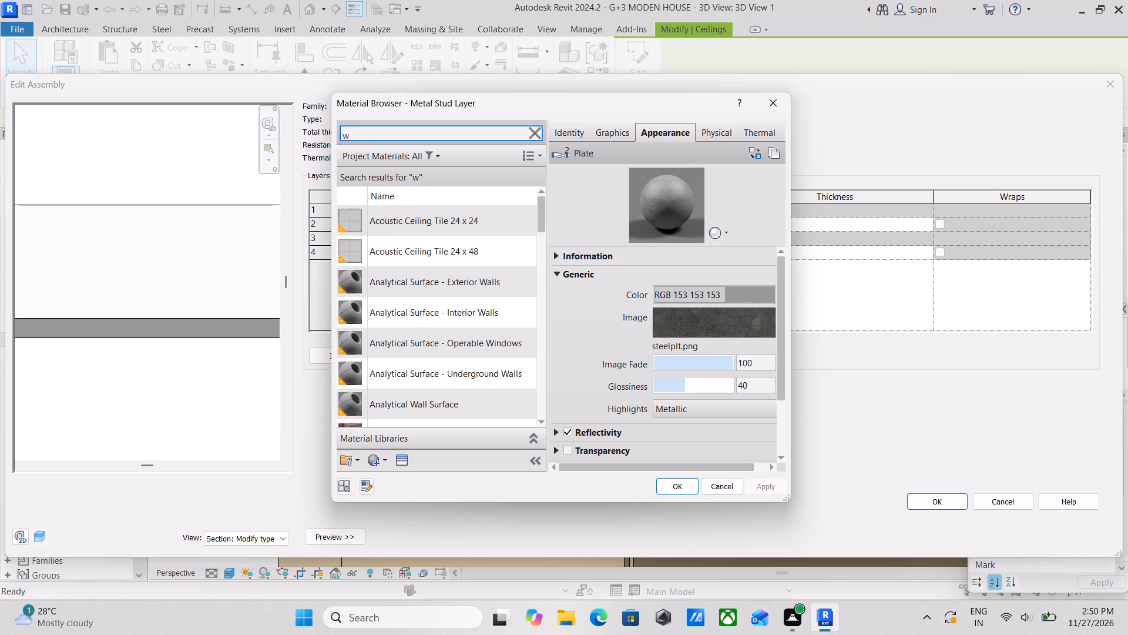
{"action": "key", "text": "h"}
{"action": "key", "text": "i"}
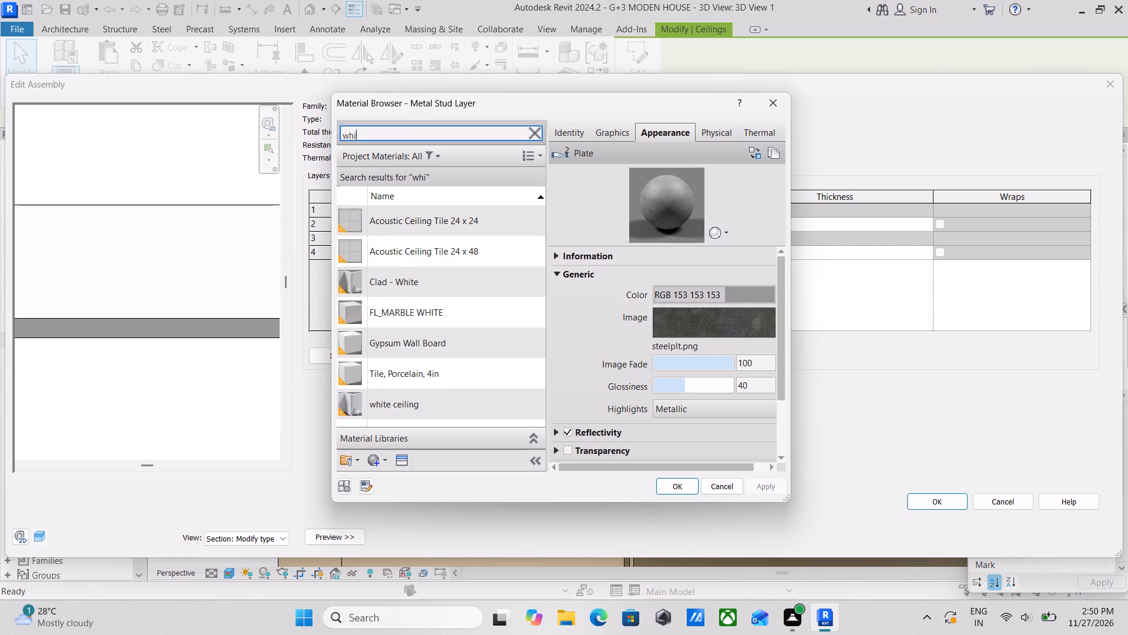
{"action": "type", "text": "te"}
{"action": "left_click", "coordinate": [388, 396]}
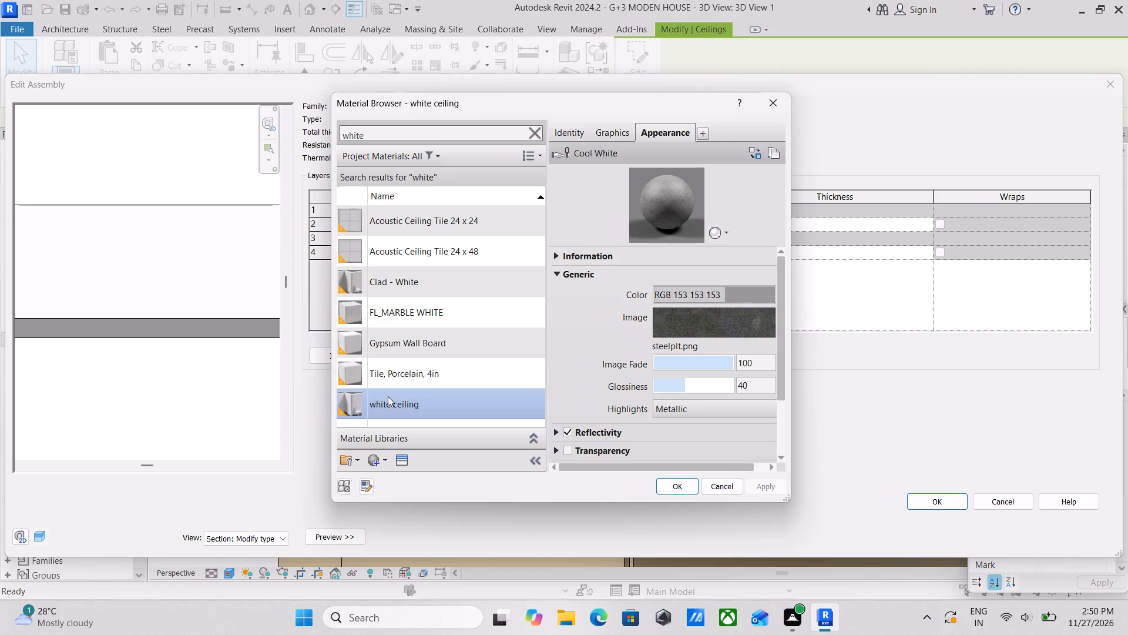
{"action": "left_click", "coordinate": [679, 490]}
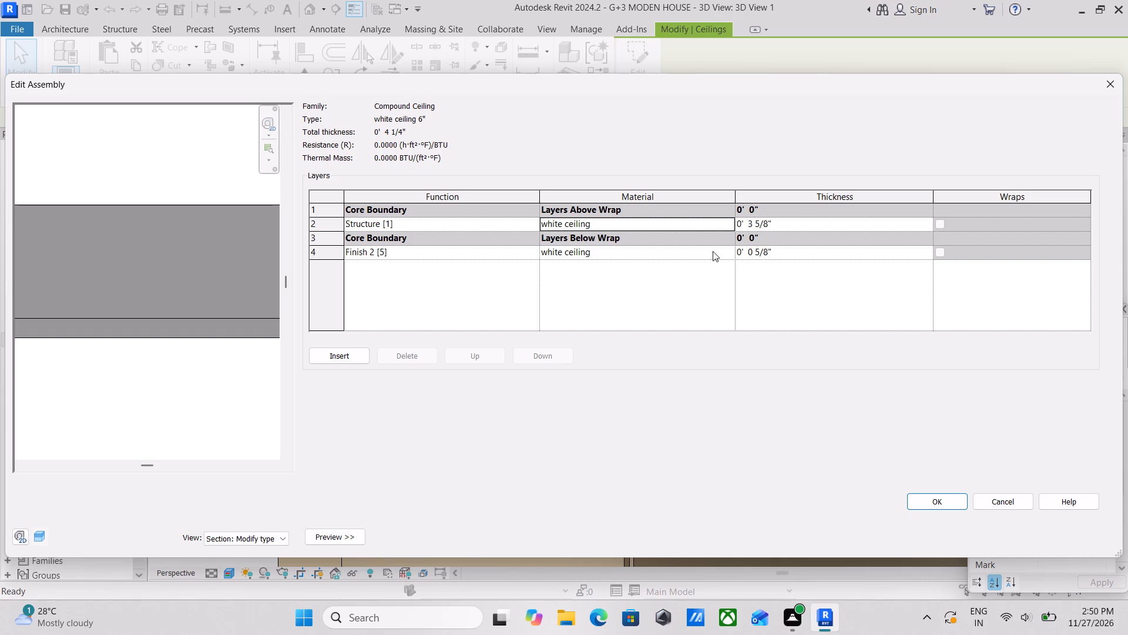
Keep white ceiling on the Finish 2 layer, apply the white ceiling 6" type changes, and deselect the ceiling.
{"action": "left_click", "coordinate": [730, 252]}
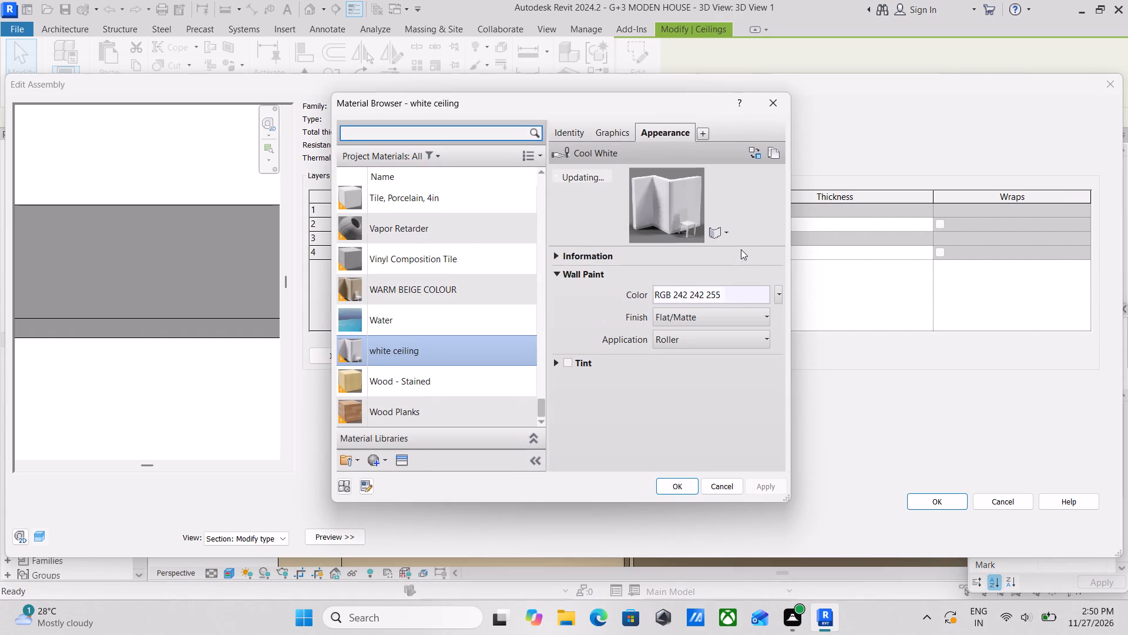
{"action": "left_click", "coordinate": [679, 487]}
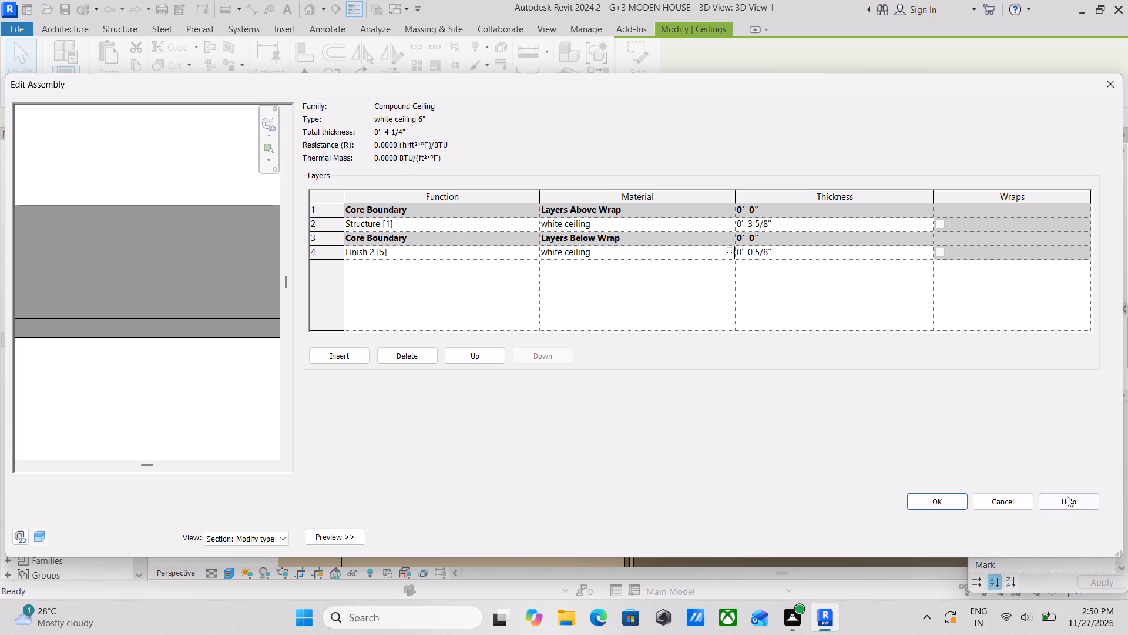
{"action": "left_click", "coordinate": [935, 502]}
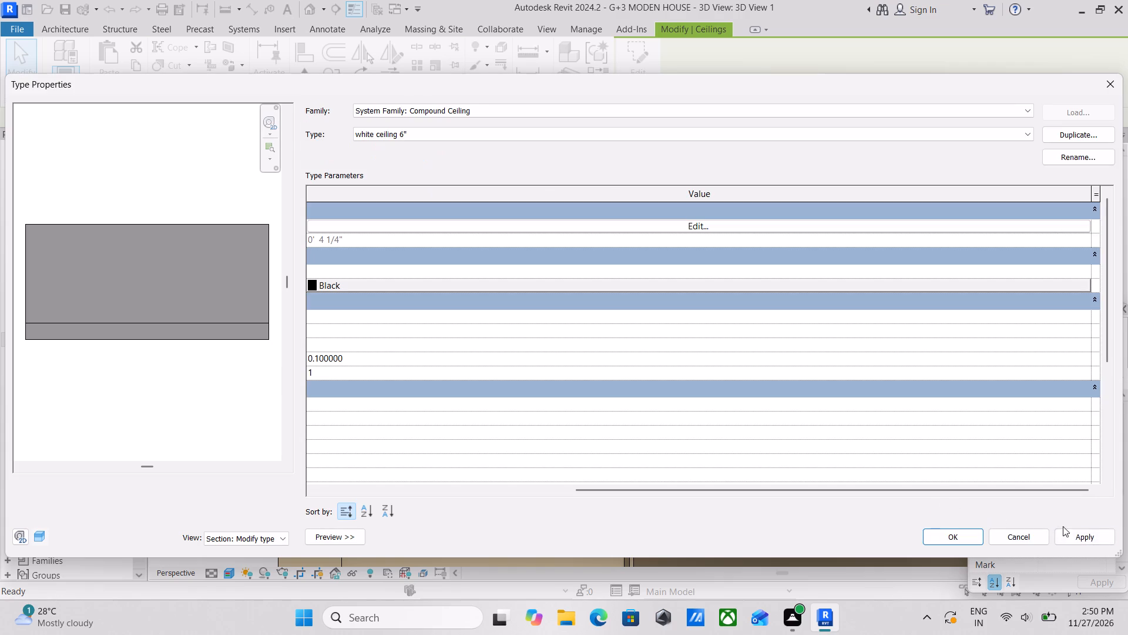
{"action": "left_click", "coordinate": [1079, 534]}
{"action": "left_click", "coordinate": [951, 533]}
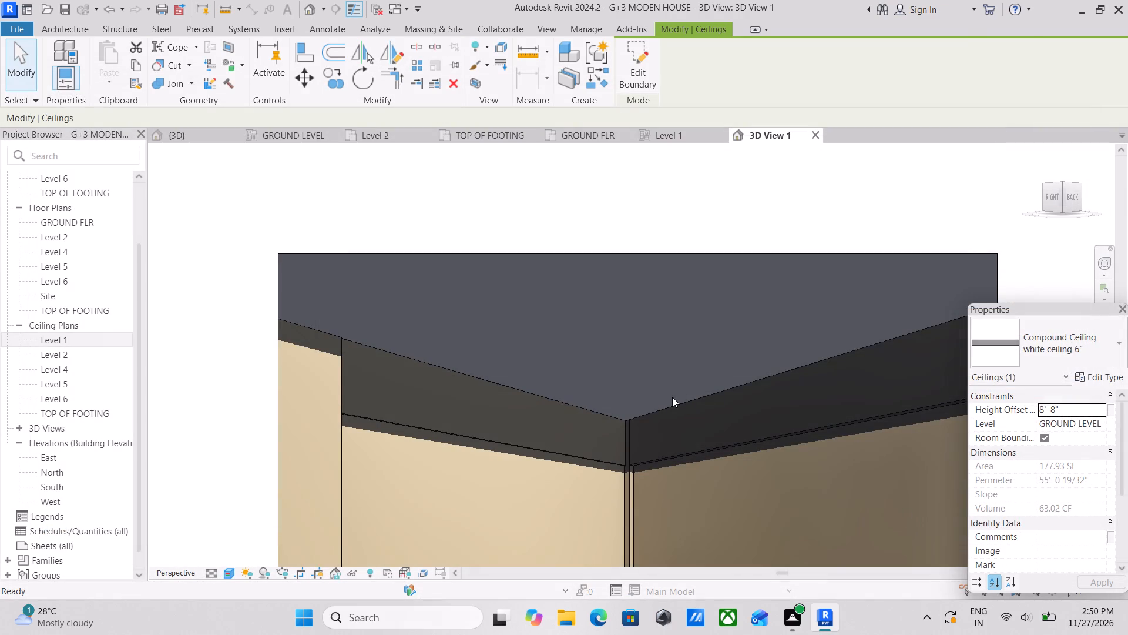
{"action": "scroll", "coordinate": [672, 397], "scroll_direction": "down", "scroll_amount": 1}
{"action": "middle_click_drag", "start_coordinate": [672, 397], "coordinate": [692, 380]}
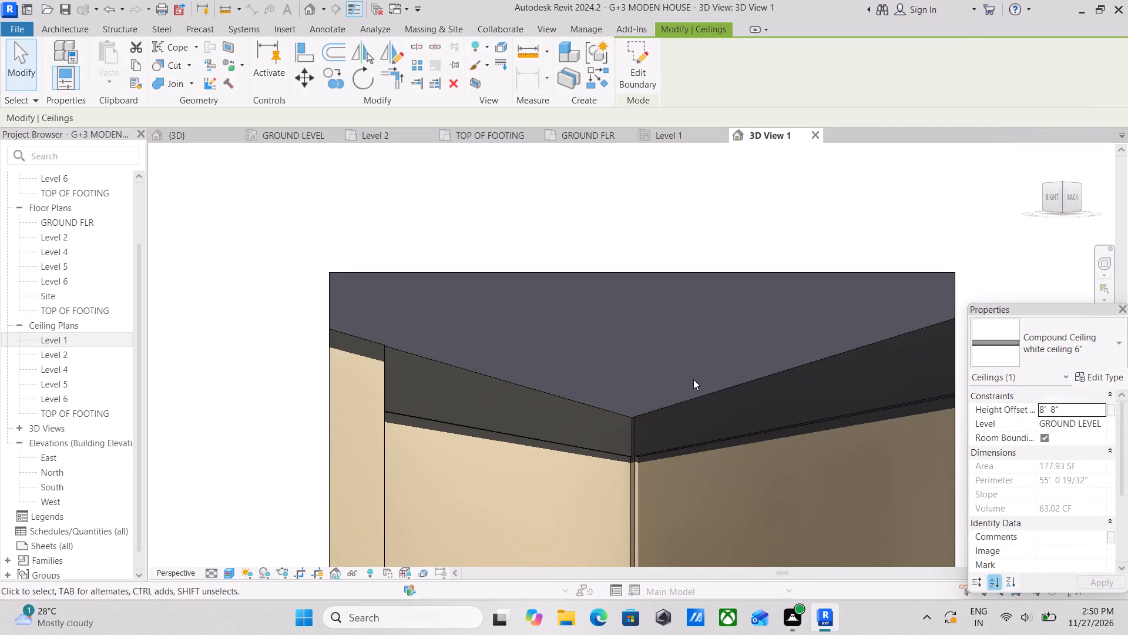
{"action": "key", "text": "Escape"}
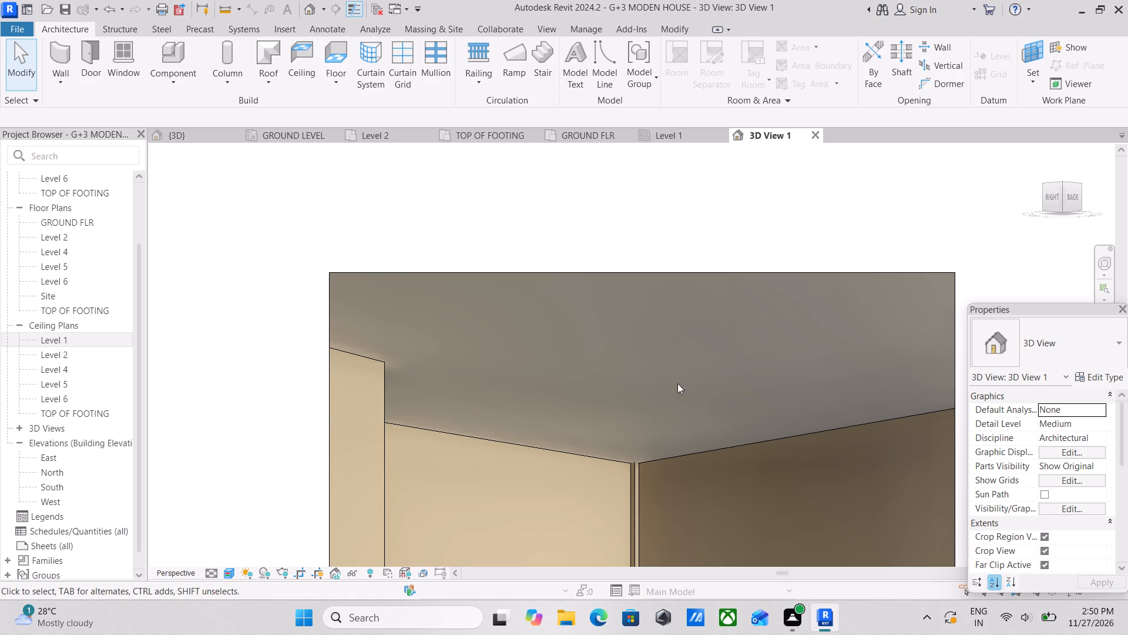
Reopen the ceiling type's layer assembly and examine the Finish 2 material's paint colour and finish settings.
{"action": "scroll", "coordinate": [636, 395], "scroll_direction": "down", "scroll_amount": 2}
{"action": "left_click", "coordinate": [646, 443]}
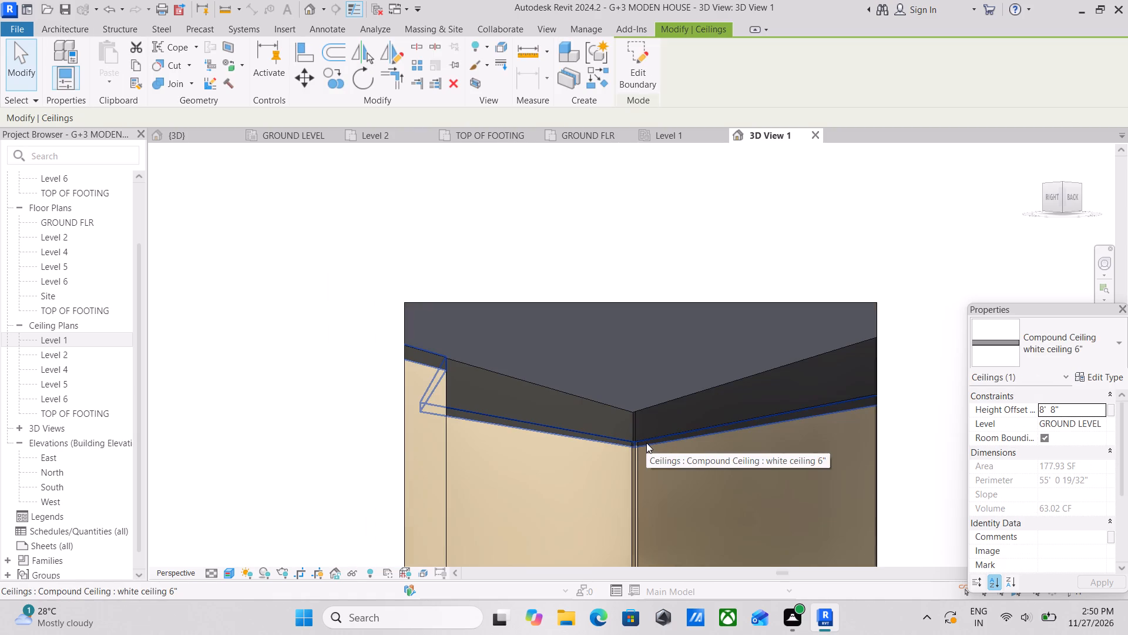
{"action": "scroll", "coordinate": [1005, 407], "scroll_direction": "down", "scroll_amount": 1}
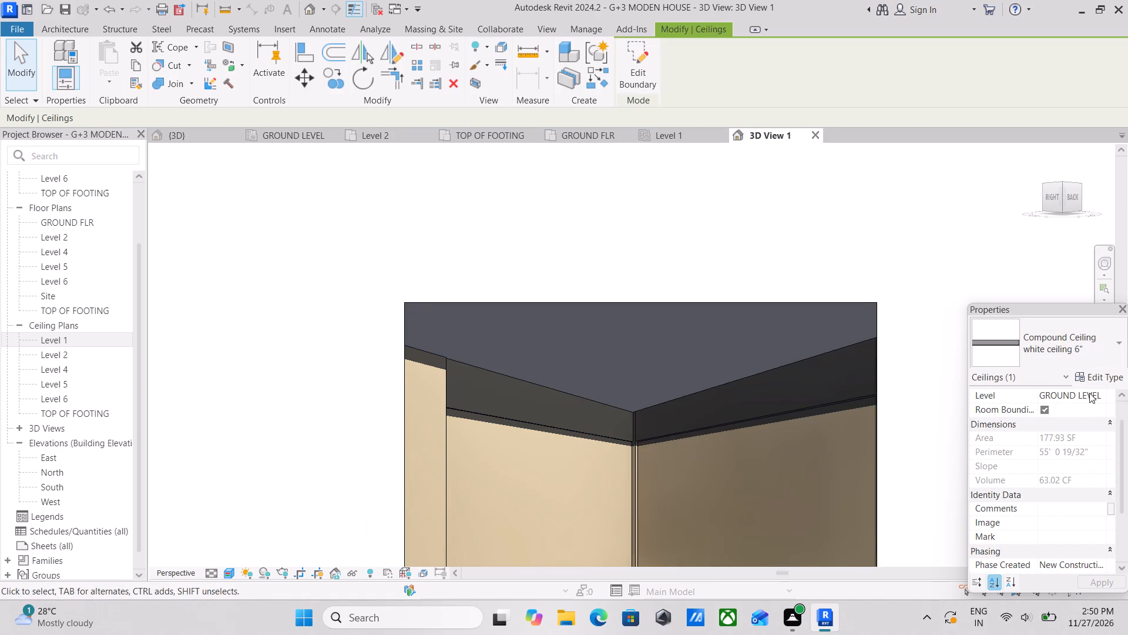
{"action": "left_click", "coordinate": [1096, 371]}
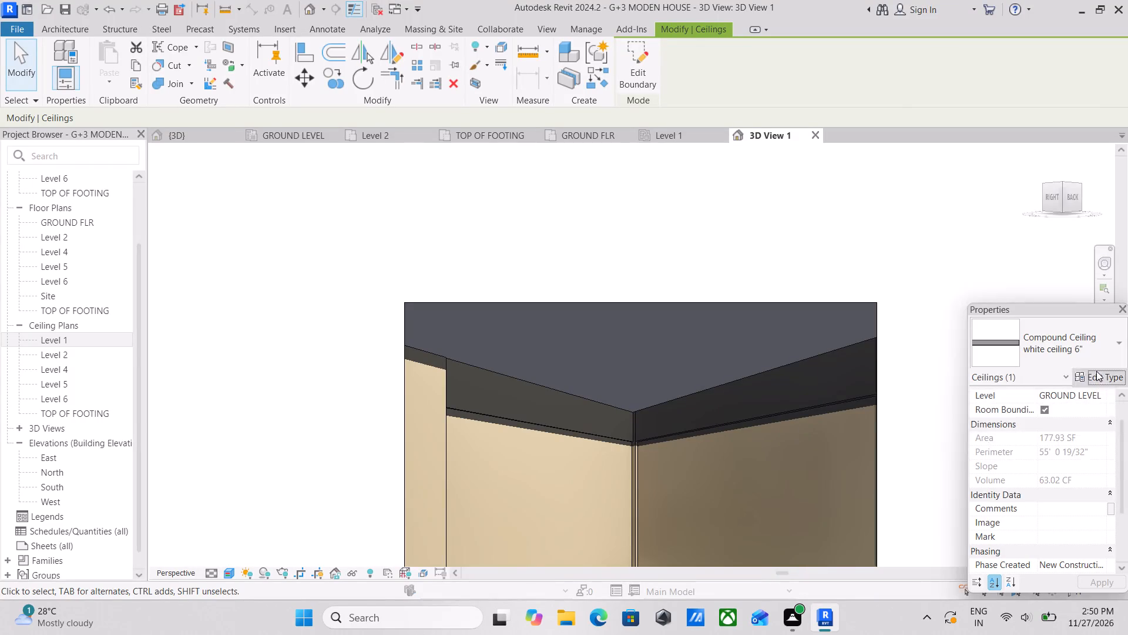
{"action": "left_click", "coordinate": [1046, 223]}
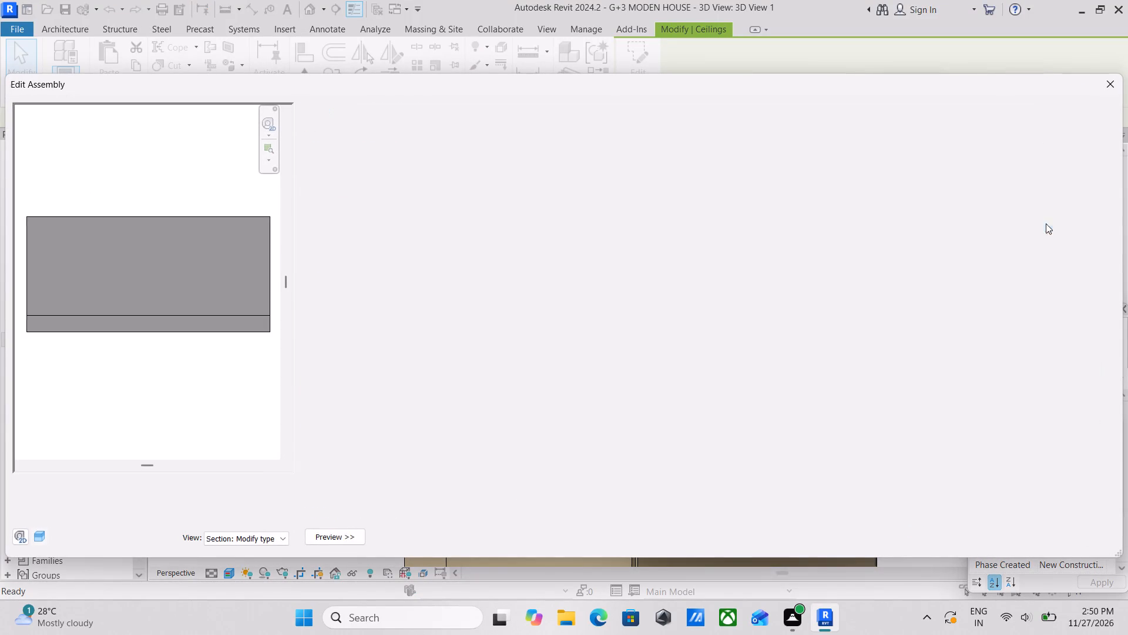
{"action": "left_click", "coordinate": [719, 251]}
{"action": "left_click", "coordinate": [729, 252]}
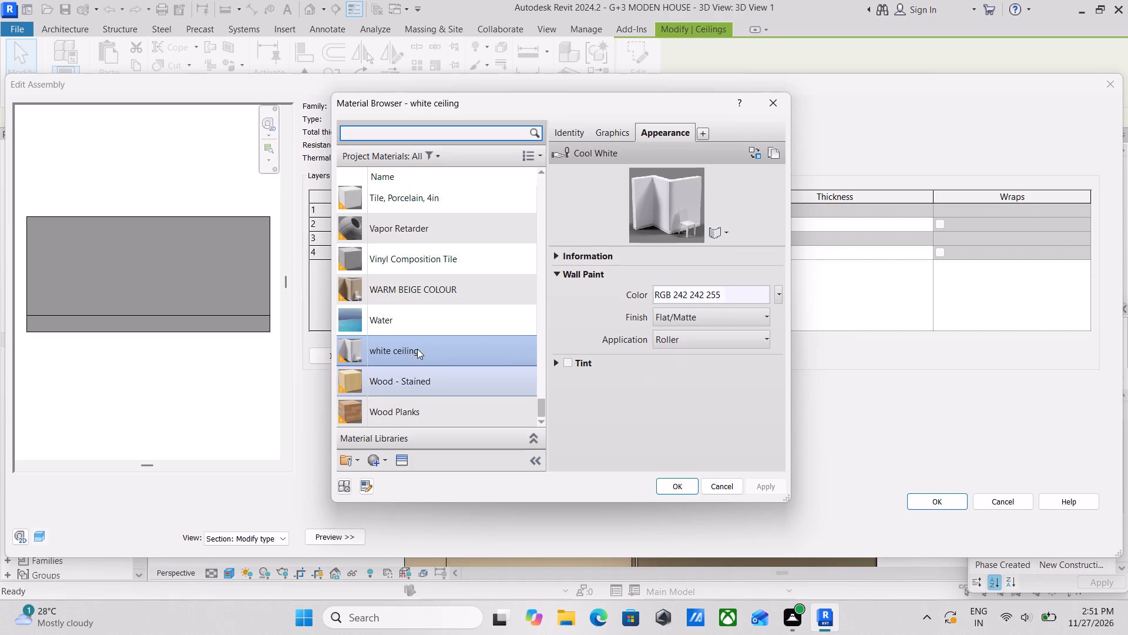
{"action": "left_click", "coordinate": [748, 298]}
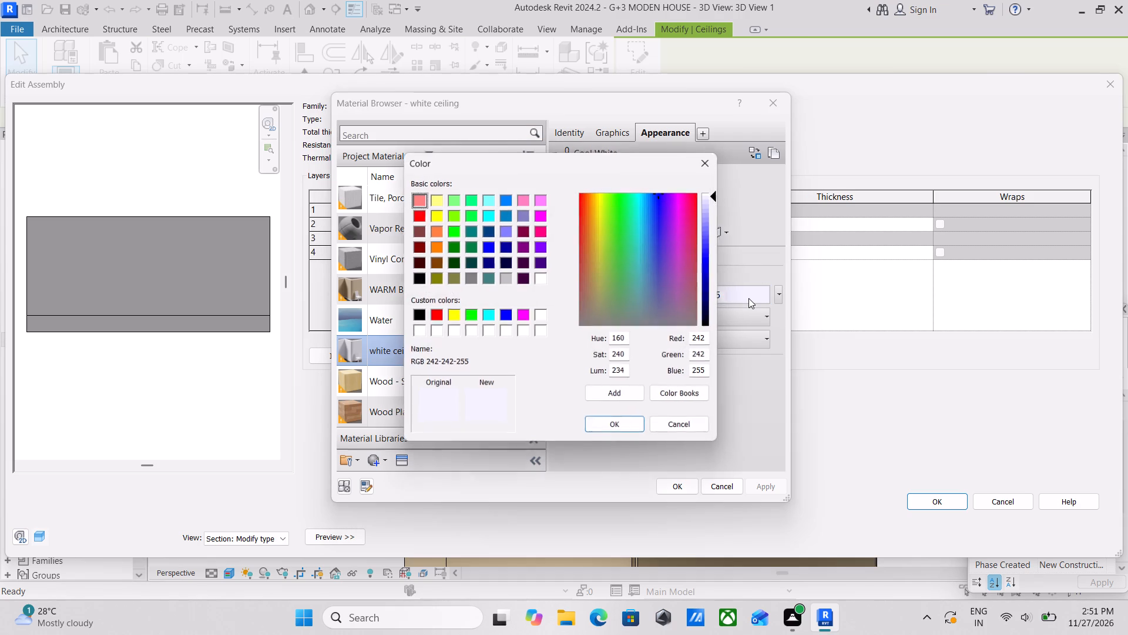
{"action": "left_click", "coordinate": [748, 298]}
{"action": "left_click", "coordinate": [713, 158]}
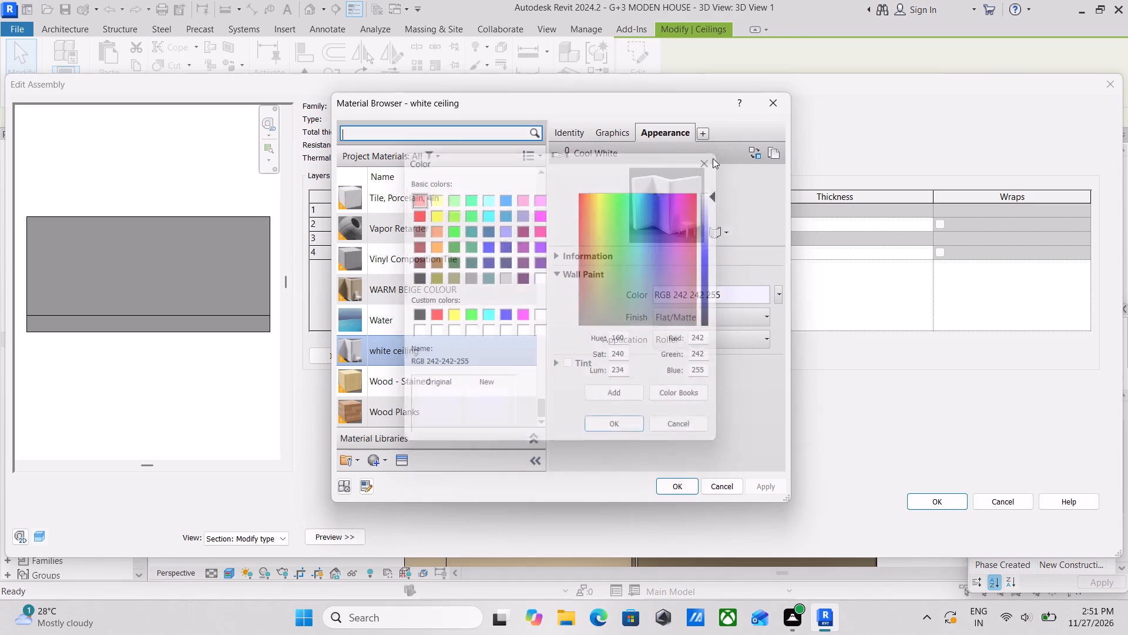
{"action": "scroll", "coordinate": [403, 377], "scroll_direction": "down", "scroll_amount": 2}
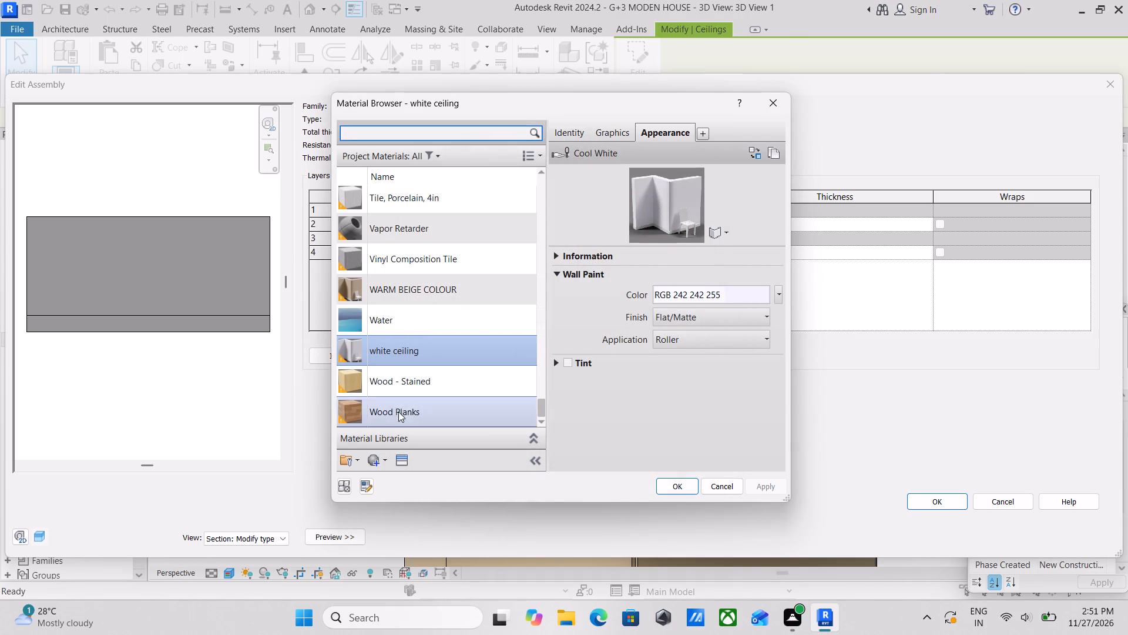
{"action": "scroll", "coordinate": [399, 316], "scroll_direction": "up", "scroll_amount": 3}
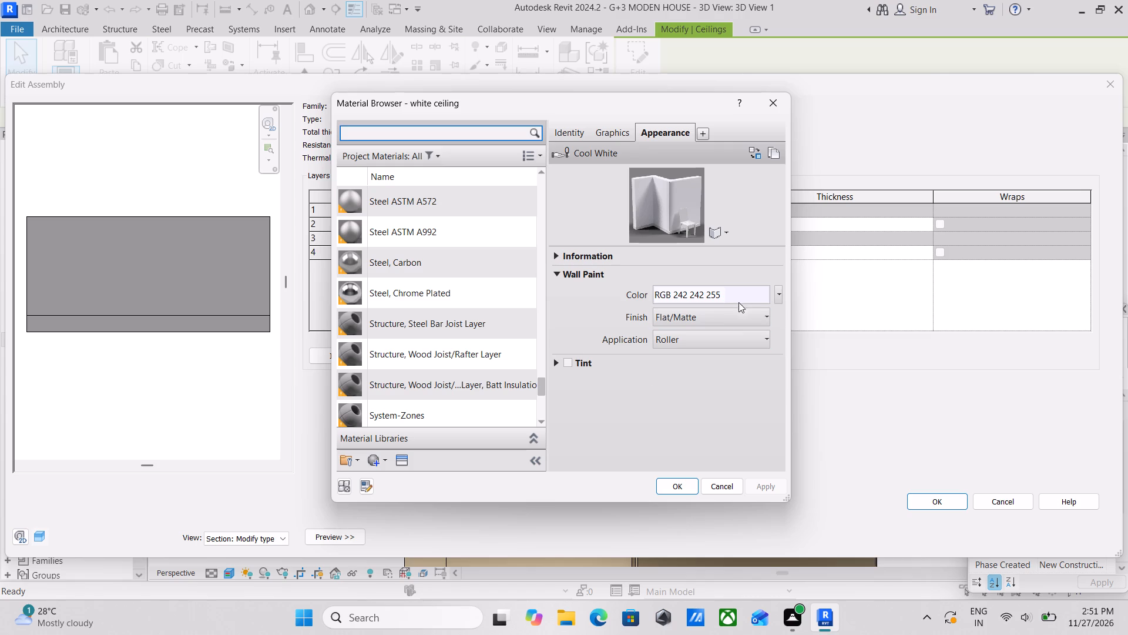
{"action": "scroll", "coordinate": [718, 308], "scroll_direction": "down", "scroll_amount": 2}
{"action": "scroll", "coordinate": [451, 362], "scroll_direction": "down", "scroll_amount": 4}
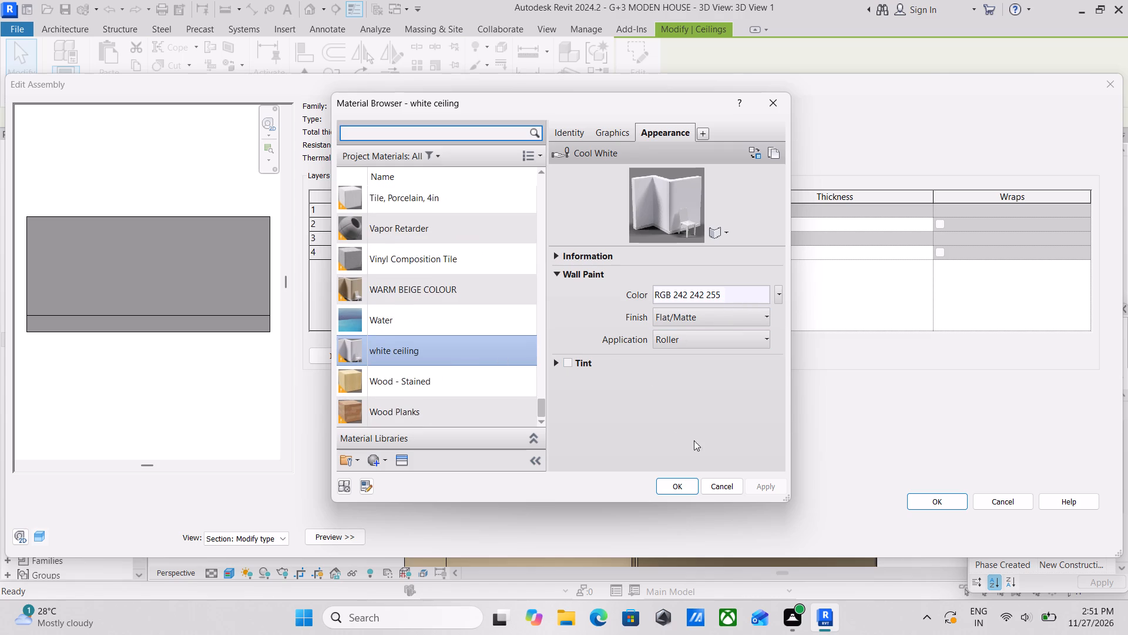
{"action": "left_click", "coordinate": [713, 313]}
{"action": "left_click", "coordinate": [713, 313]}
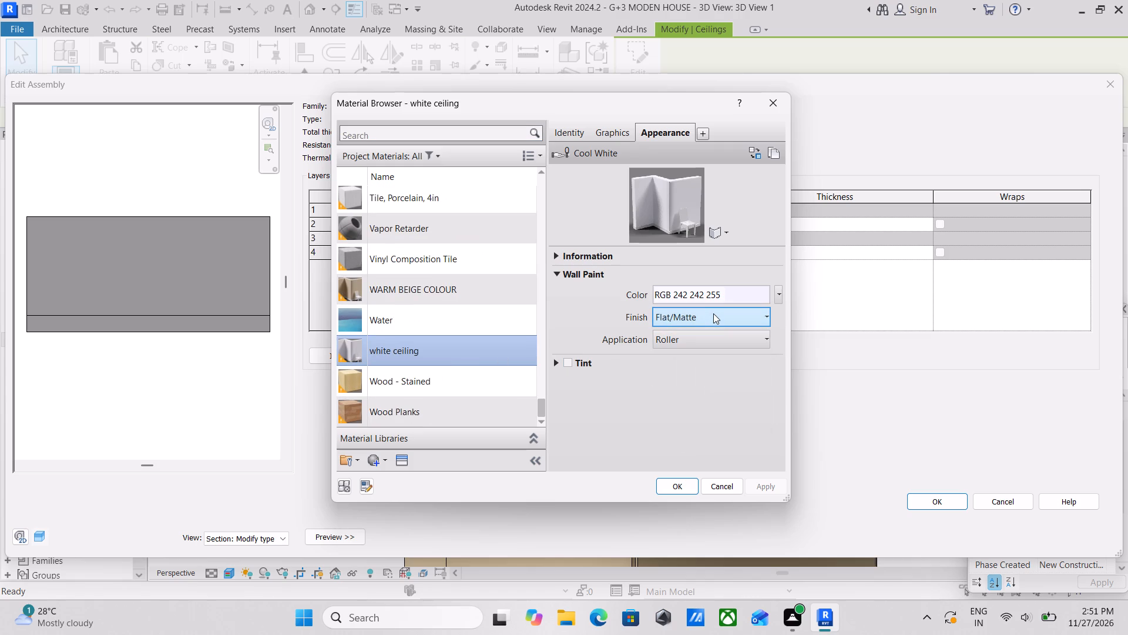
{"action": "scroll", "coordinate": [605, 355], "scroll_direction": "down", "scroll_amount": 2}
{"action": "scroll", "coordinate": [415, 390], "scroll_direction": "down", "scroll_amount": 2}
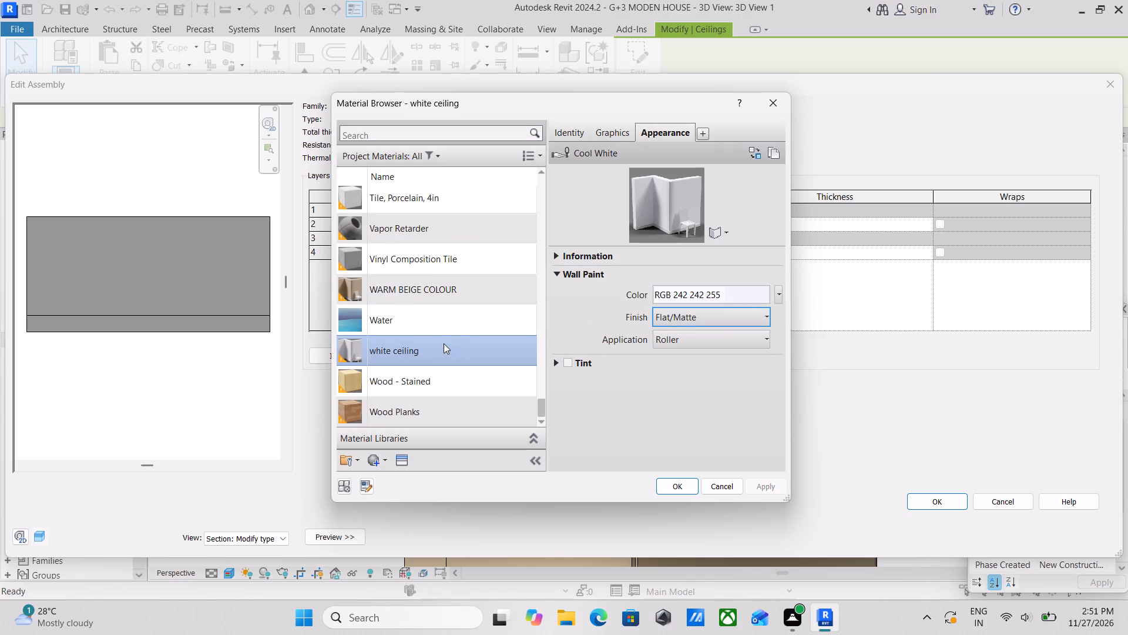
{"action": "left_click", "coordinate": [442, 344]}
{"action": "left_click", "coordinate": [671, 488]}
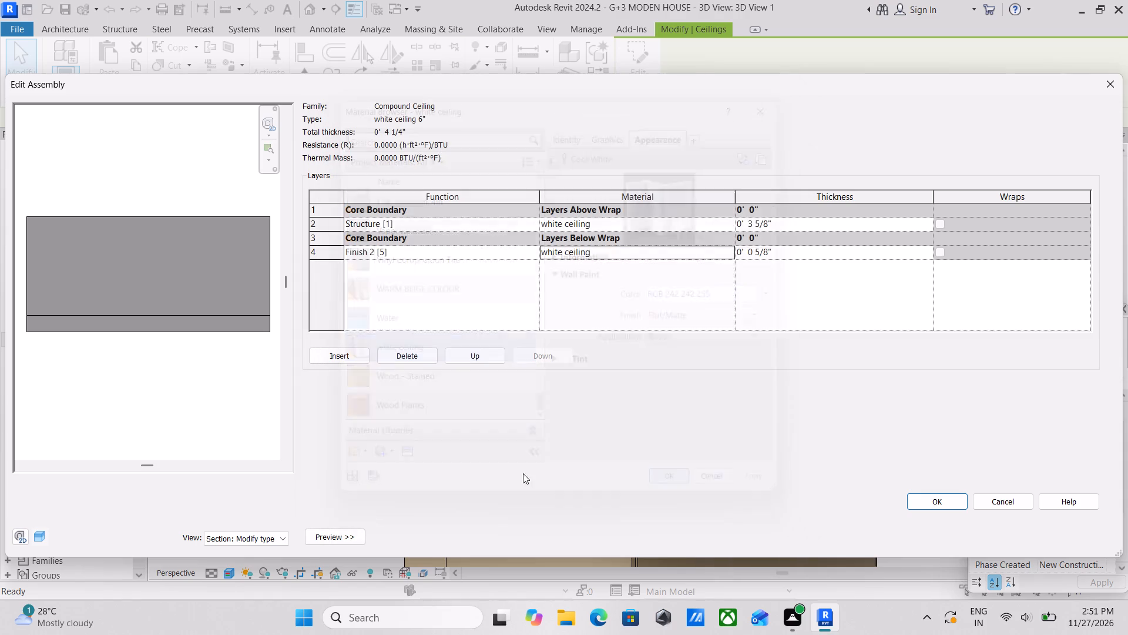
Recheck the materials assigned to the Finish 2 and Structure layers of the ceiling assembly.
{"action": "left_click", "coordinate": [723, 248]}
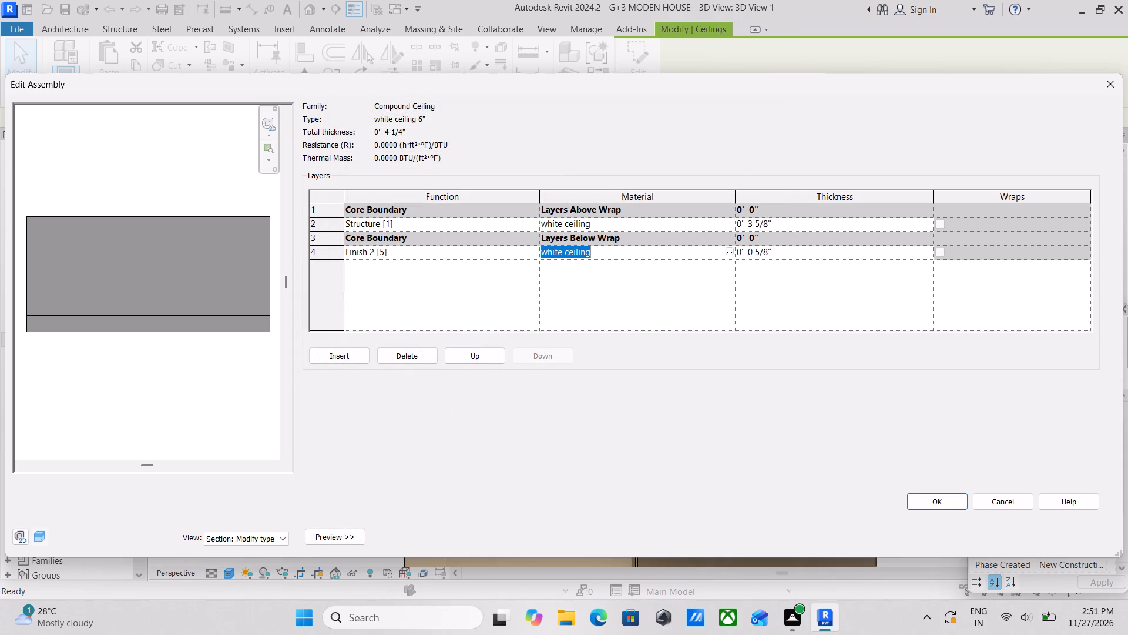
{"action": "left_click", "coordinate": [737, 253]}
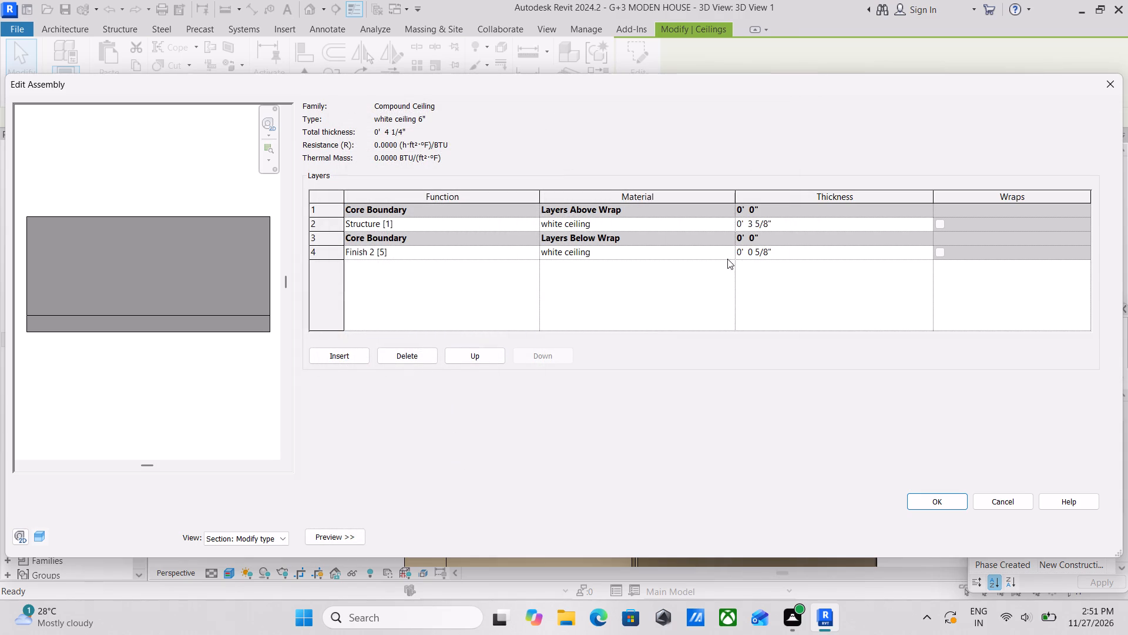
{"action": "left_click", "coordinate": [723, 249]}
{"action": "left_click", "coordinate": [731, 250]}
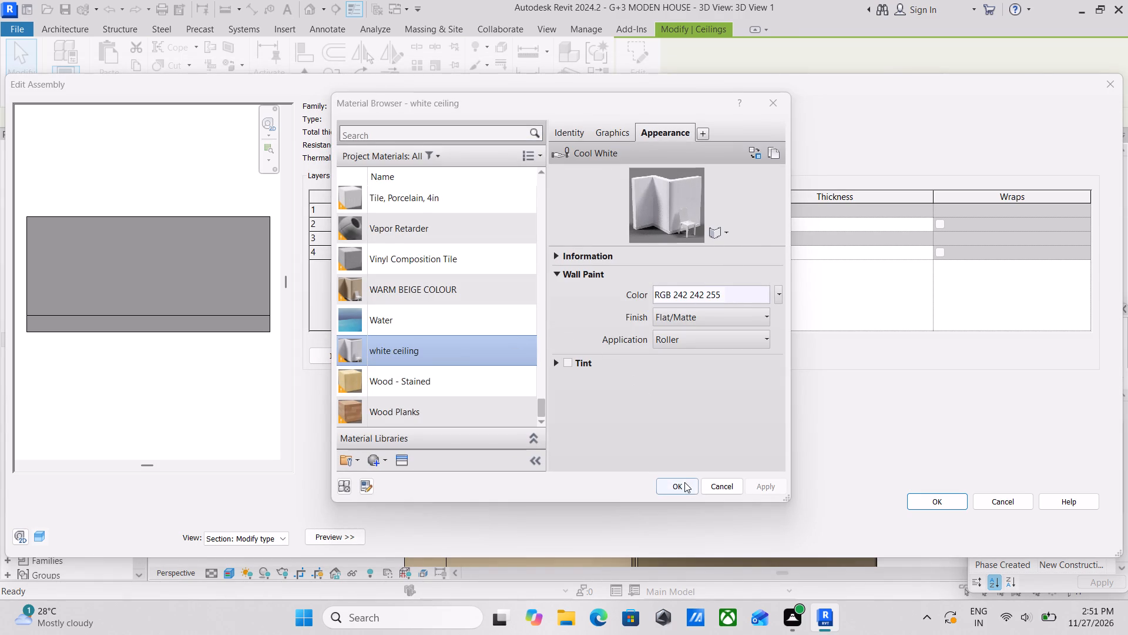
{"action": "left_click", "coordinate": [682, 482]}
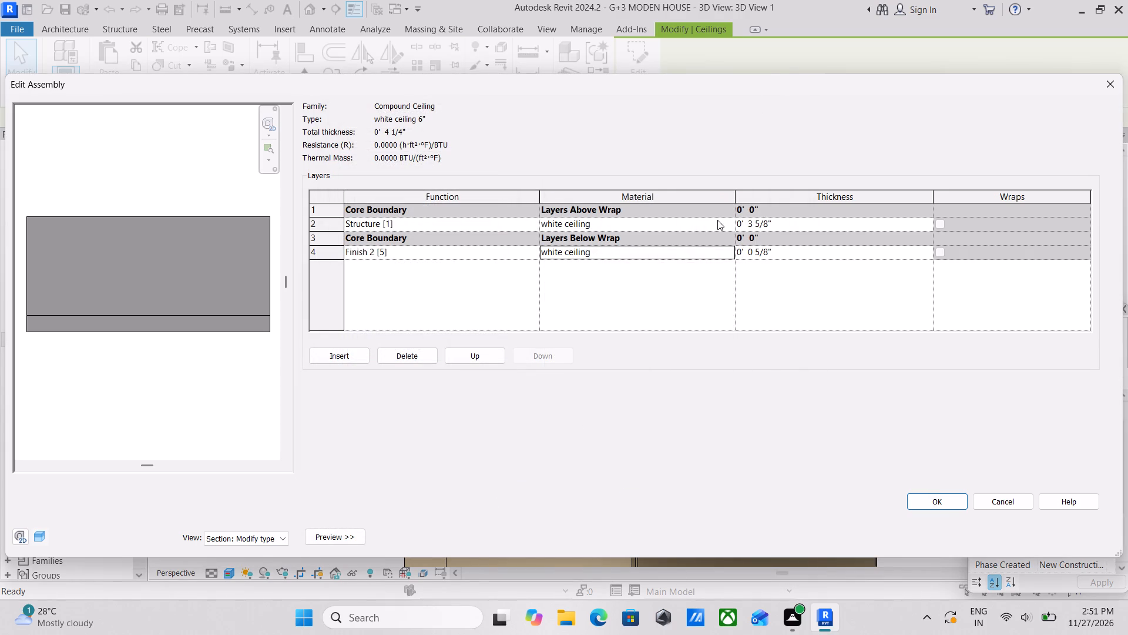
{"action": "left_click", "coordinate": [719, 219]}
{"action": "left_click", "coordinate": [726, 222]}
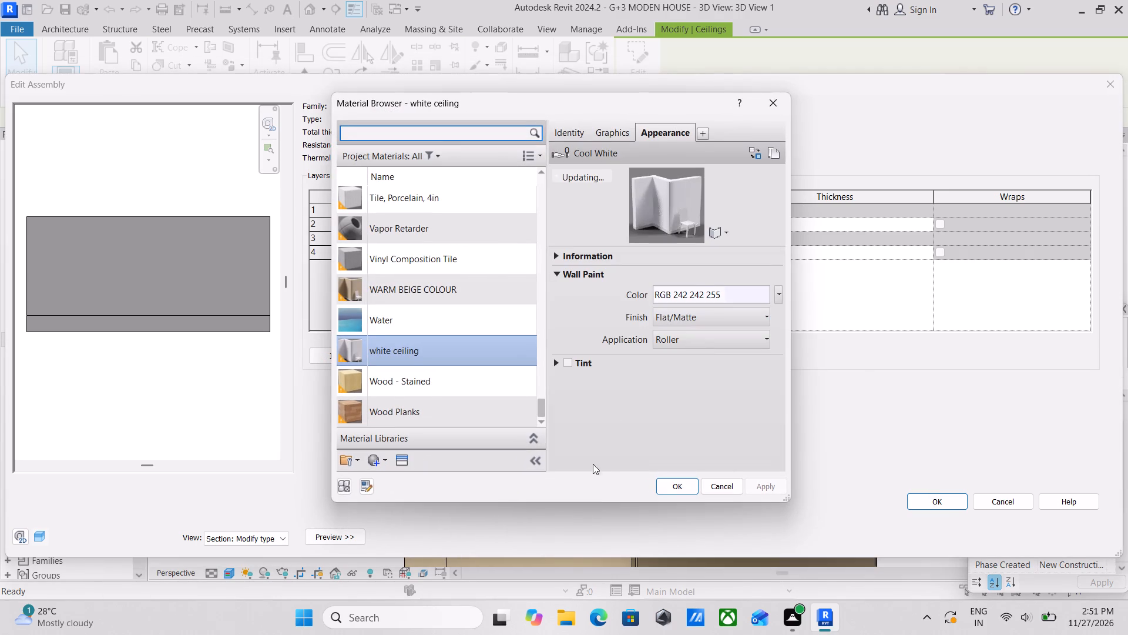
{"action": "left_click", "coordinate": [659, 483]}
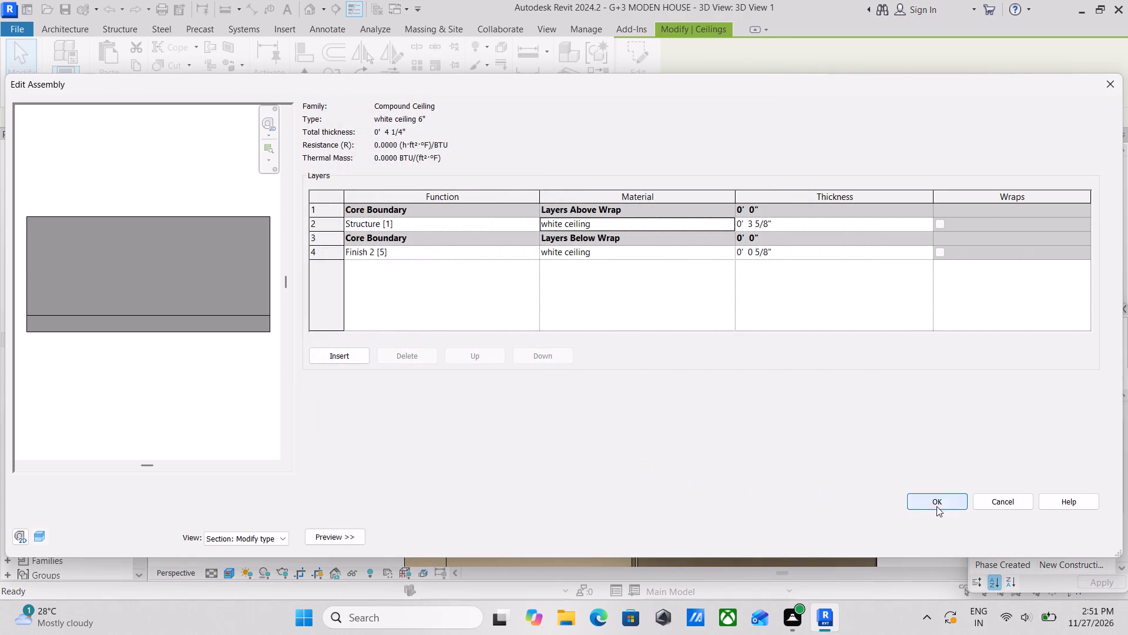
Accept the ceiling's layer assembly and apply the changes to the white ceiling 6" type.
{"action": "left_click", "coordinate": [936, 506]}
{"action": "left_click", "coordinate": [1077, 533]}
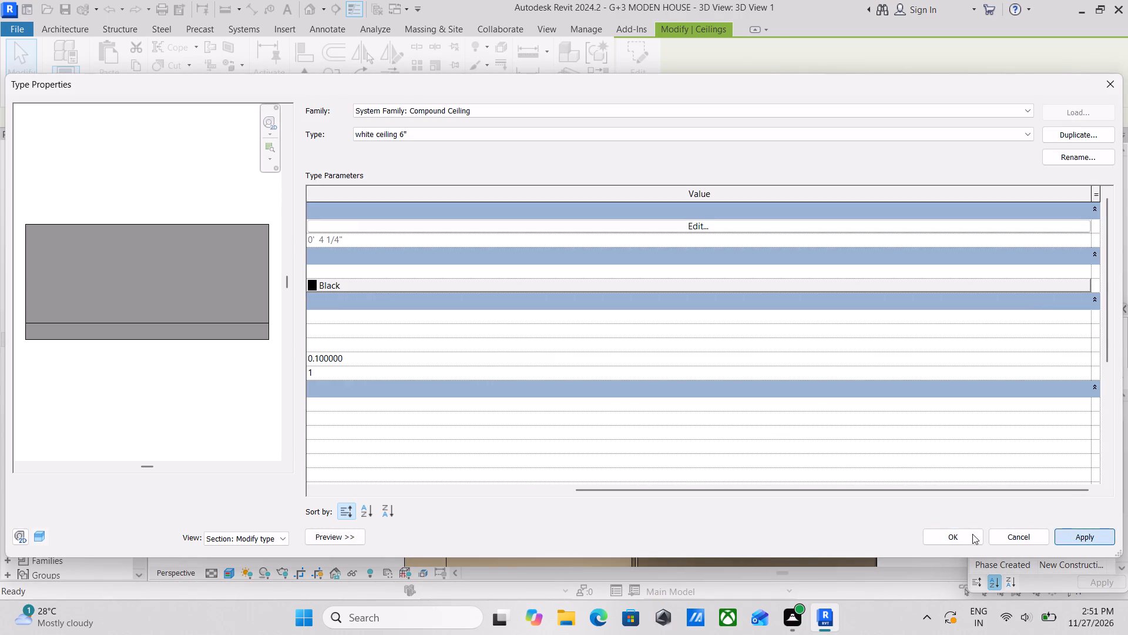
{"action": "left_click", "coordinate": [941, 527]}
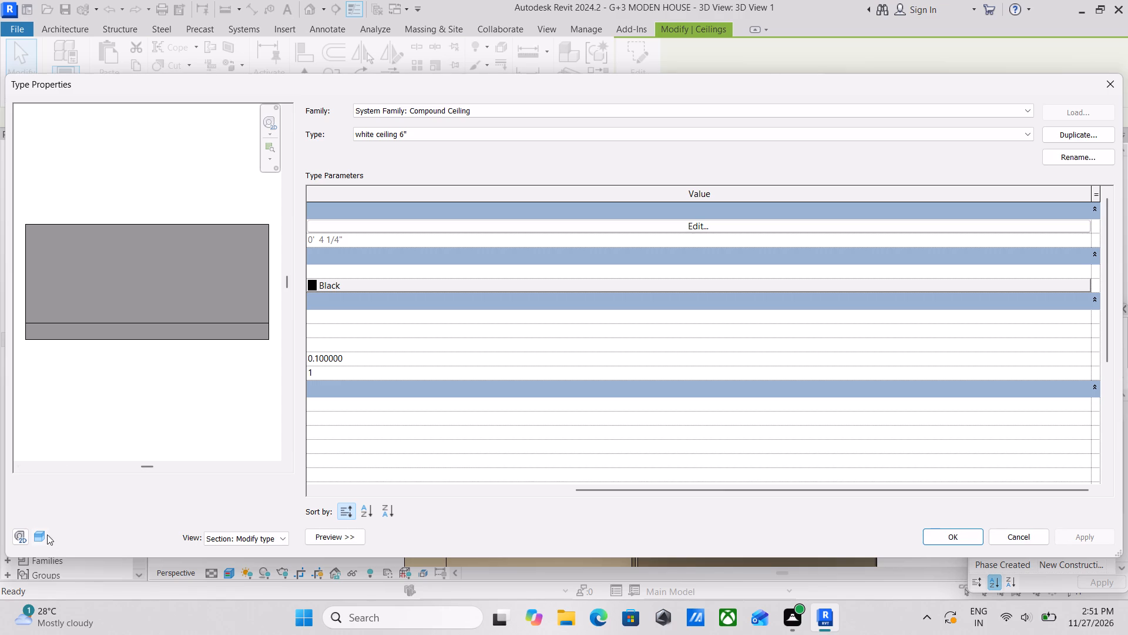
Set the ceiling type preview's visual style to Textures, accept the type properties, and deselect the ceiling.
{"action": "left_click", "coordinate": [41, 532]}
{"action": "left_click", "coordinate": [73, 503]}
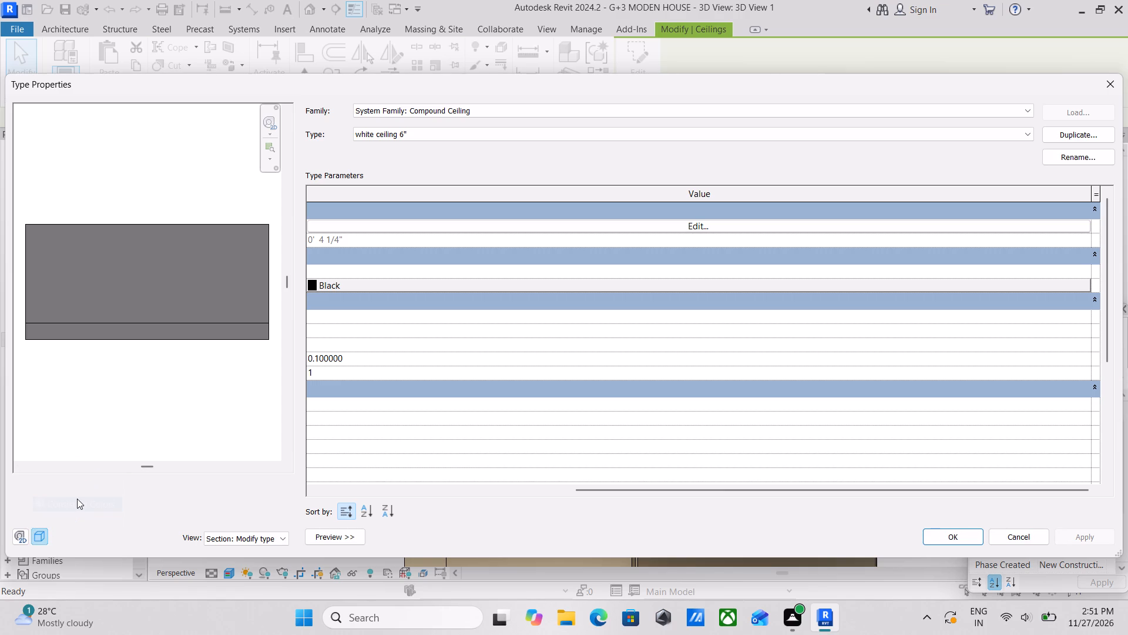
{"action": "left_click", "coordinate": [42, 537]}
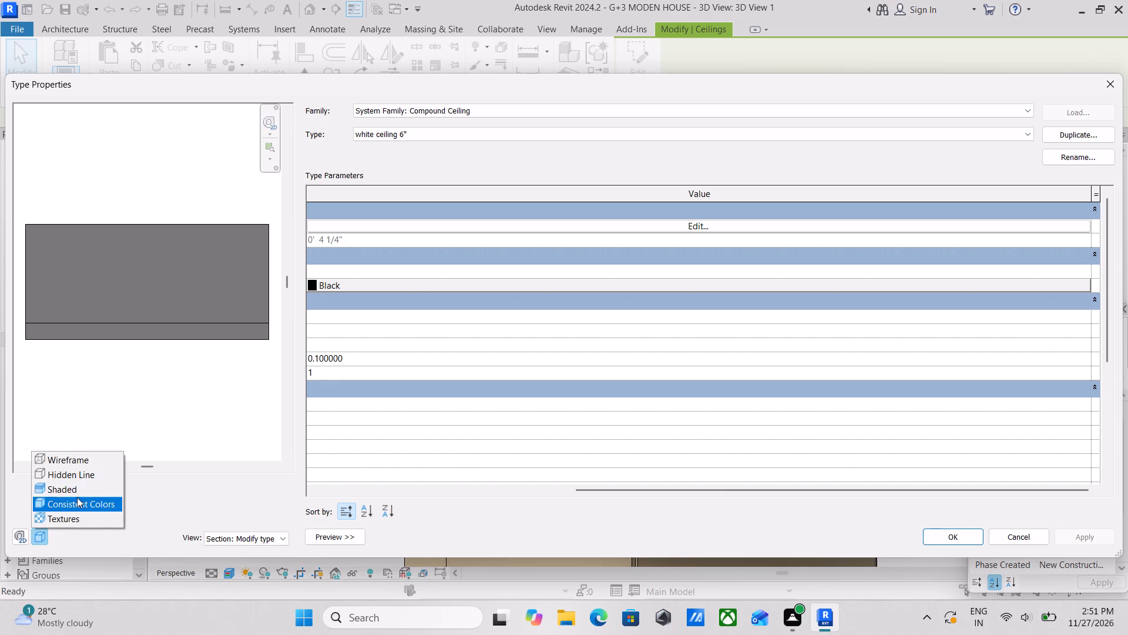
{"action": "left_click", "coordinate": [79, 490]}
{"action": "left_click", "coordinate": [42, 532]}
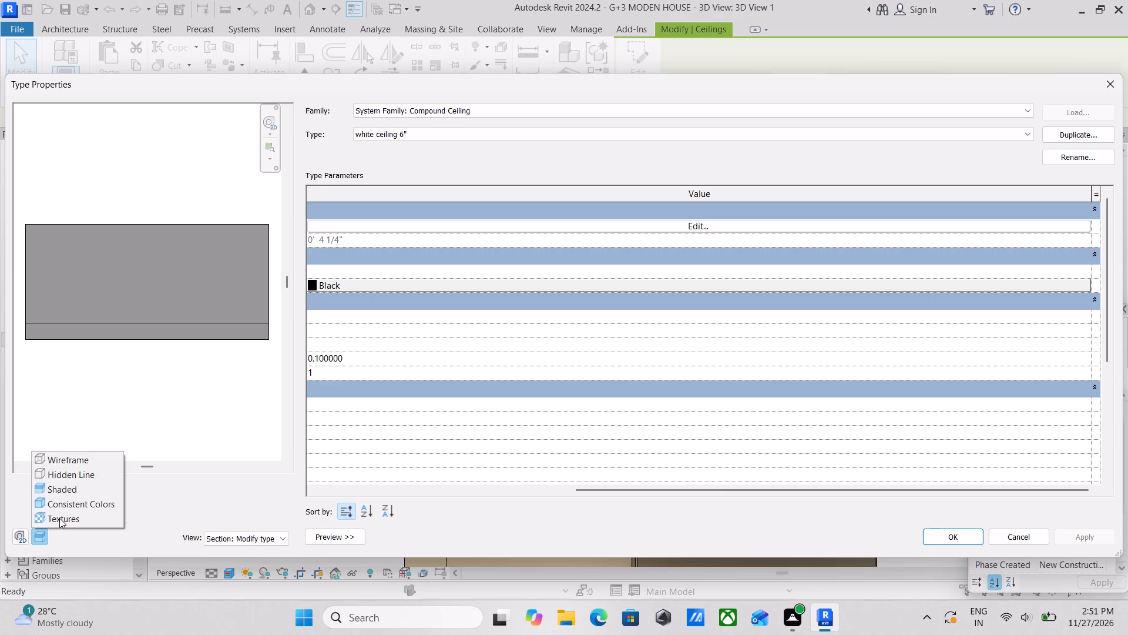
{"action": "left_click", "coordinate": [59, 518]}
{"action": "left_click", "coordinate": [957, 535]}
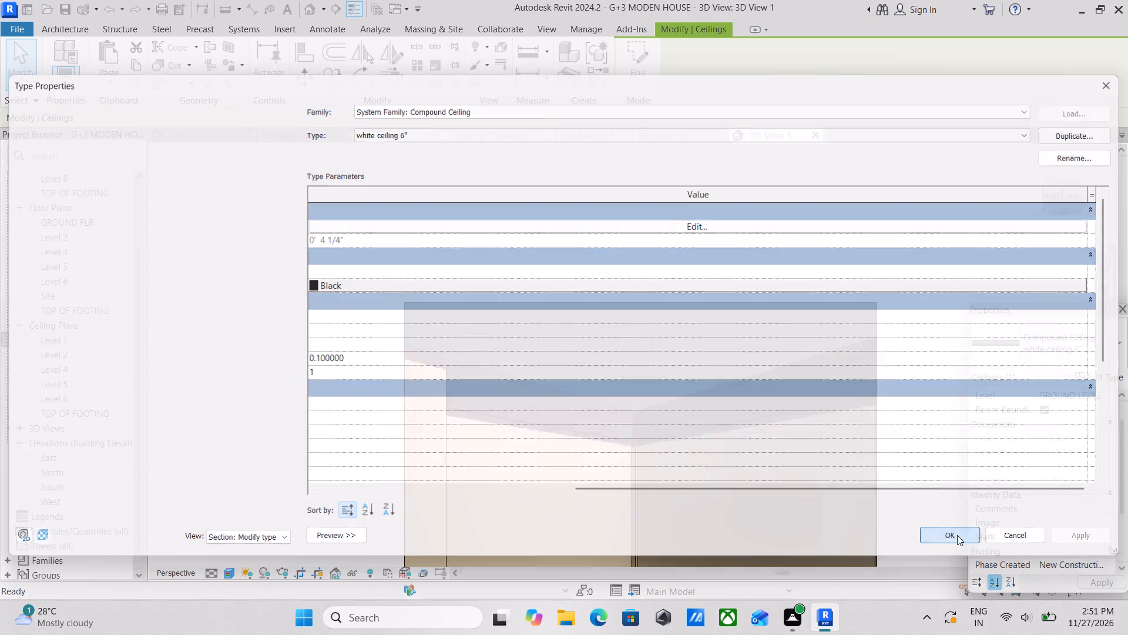
{"action": "middle_click_drag", "start_coordinate": [683, 382], "coordinate": [600, 334]}
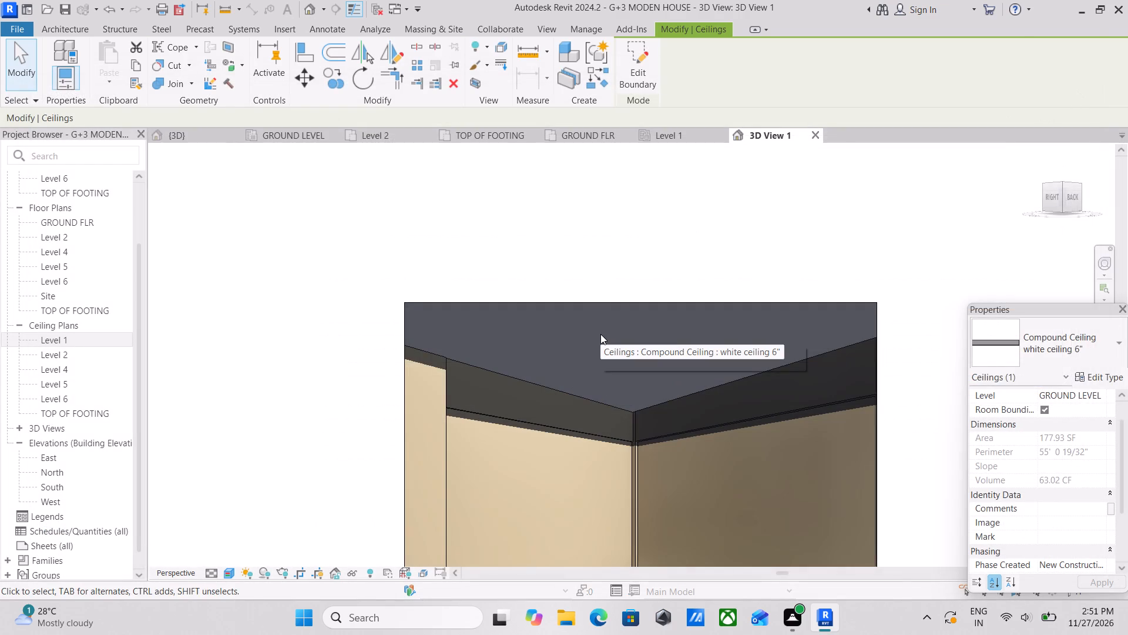
{"action": "key", "text": "Escape"}
{"action": "key", "text": "Escape"}
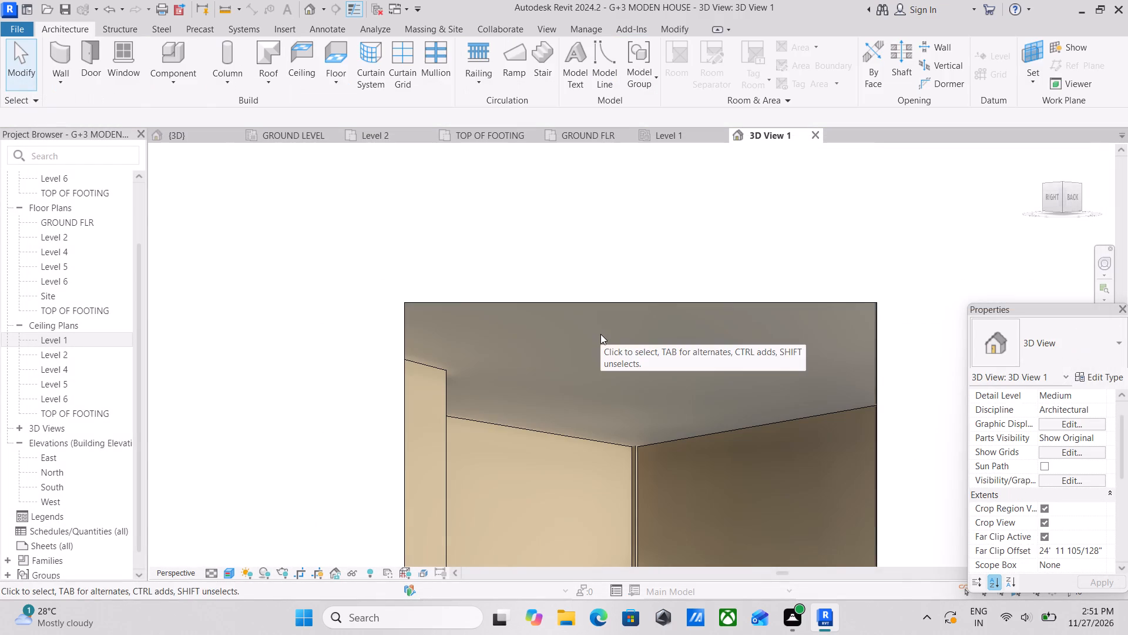
Select the ceiling in the camera view, examine its edge at the room corner, and check its type properties.
{"action": "scroll", "coordinate": [615, 409], "scroll_direction": "up", "scroll_amount": 9}
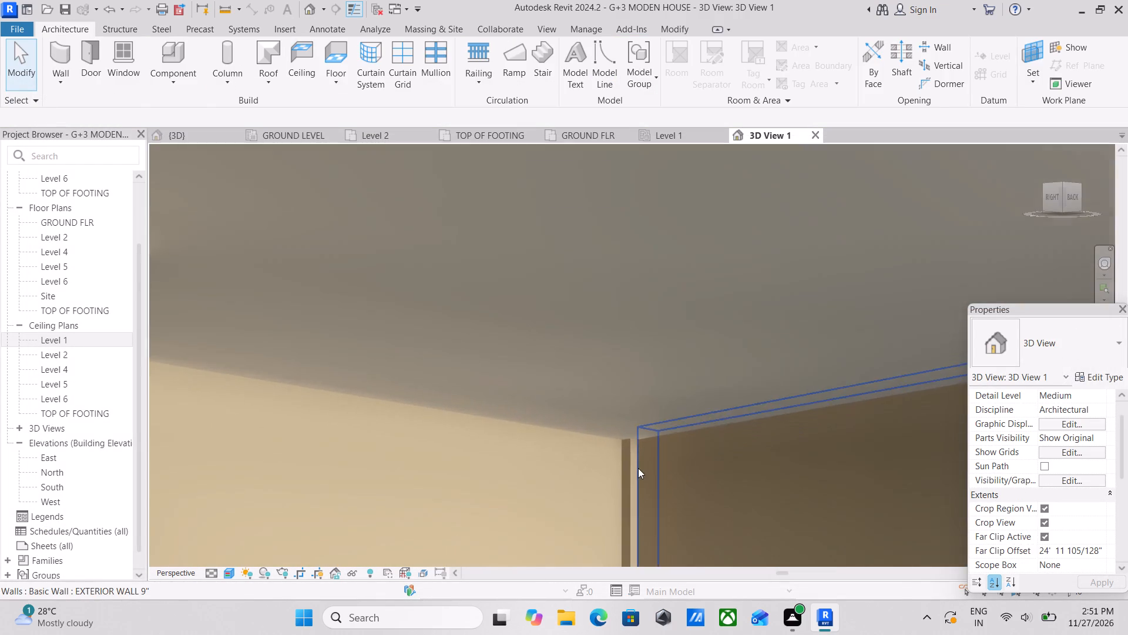
{"action": "scroll", "coordinate": [638, 468], "scroll_direction": "up", "scroll_amount": 1}
{"action": "scroll", "coordinate": [583, 417], "scroll_direction": "up", "scroll_amount": 5}
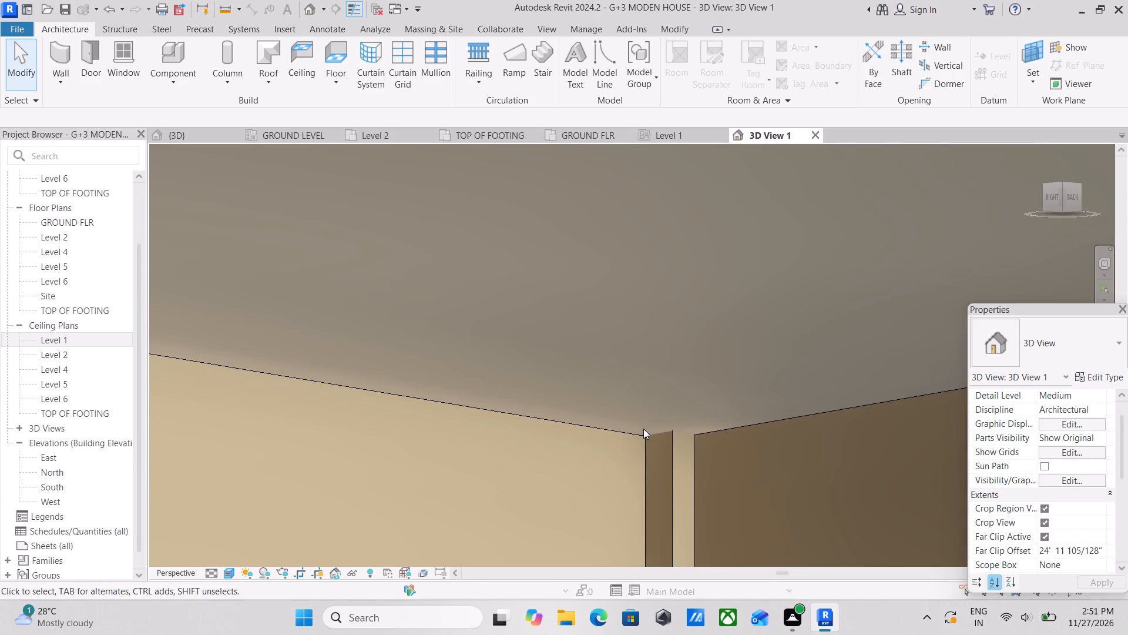
{"action": "left_click", "coordinate": [649, 431]}
{"action": "scroll", "coordinate": [677, 423], "scroll_direction": "down", "scroll_amount": 2}
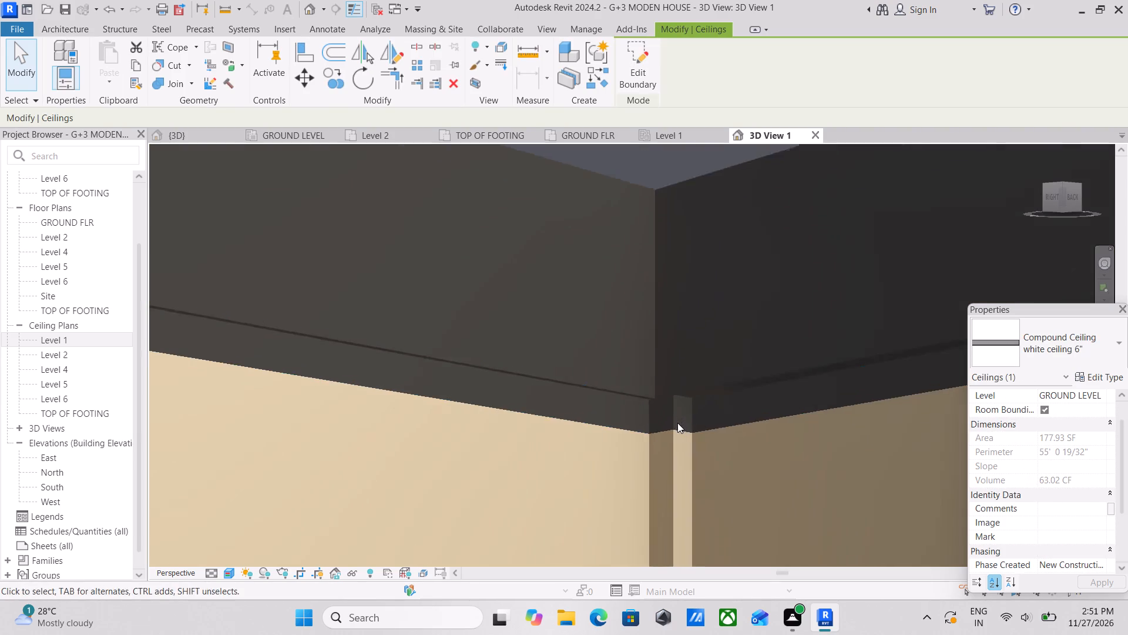
{"action": "scroll", "coordinate": [677, 423], "scroll_direction": "down", "scroll_amount": 4}
{"action": "scroll", "coordinate": [798, 357], "scroll_direction": "down", "scroll_amount": 1}
{"action": "middle_click_drag", "start_coordinate": [801, 356], "coordinate": [773, 429]}
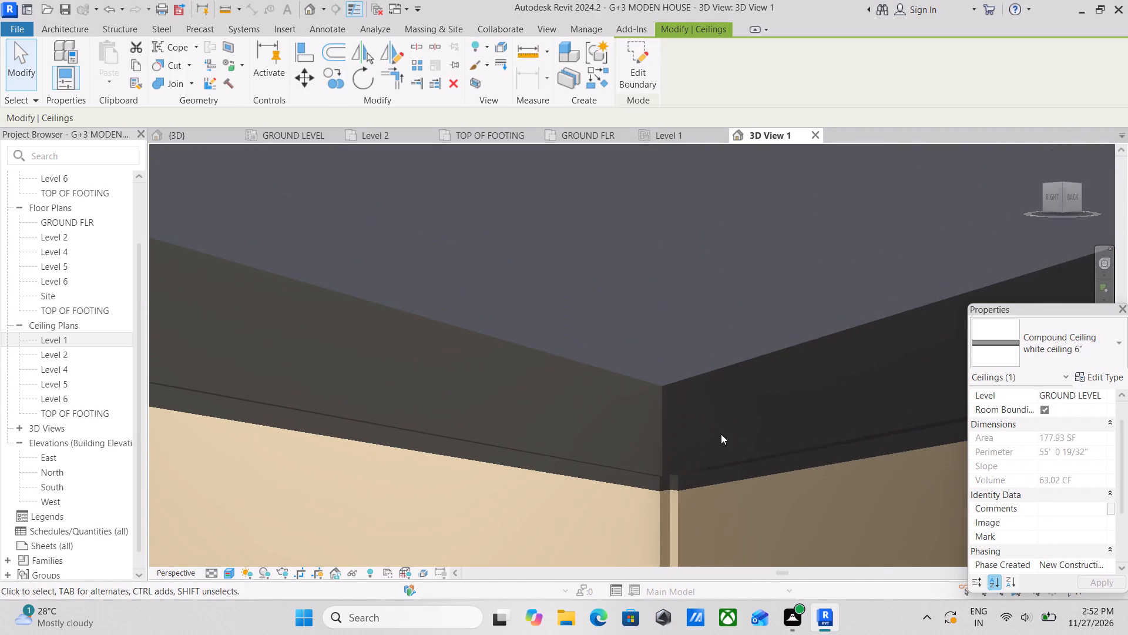
{"action": "scroll", "coordinate": [717, 433], "scroll_direction": "down", "scroll_amount": 4}
{"action": "middle_click_drag", "start_coordinate": [717, 433], "coordinate": [717, 485]}
{"action": "scroll", "coordinate": [717, 484], "scroll_direction": "down", "scroll_amount": 3}
{"action": "middle_click_drag", "start_coordinate": [717, 484], "coordinate": [704, 409]}
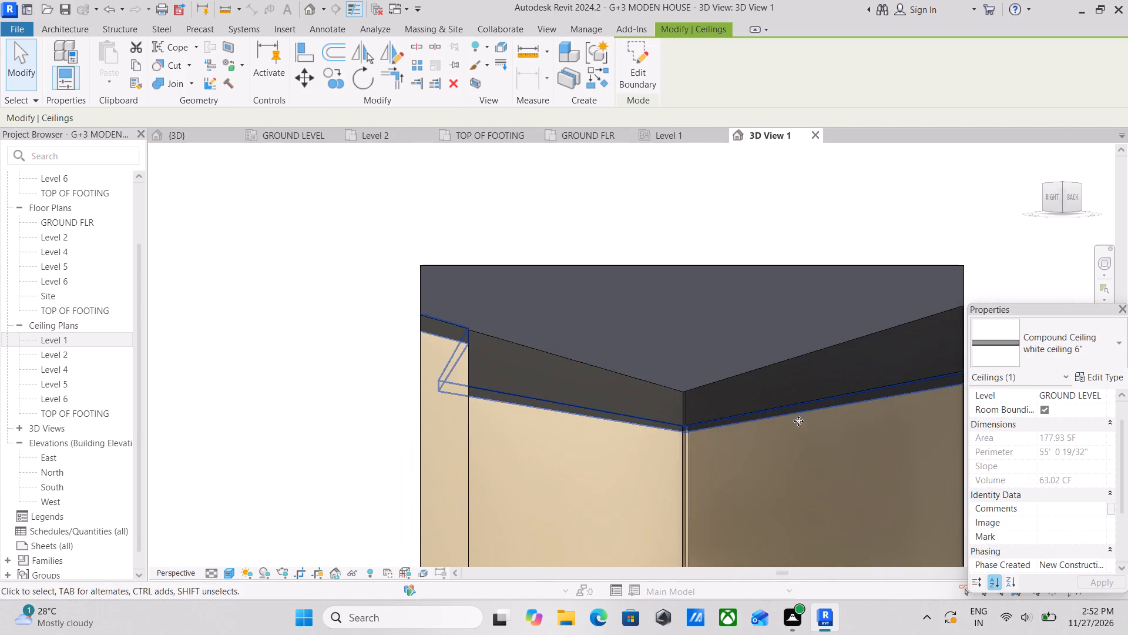
{"action": "scroll", "coordinate": [730, 413], "scroll_direction": "down", "scroll_amount": 1}
{"action": "middle_click_drag", "start_coordinate": [719, 413], "coordinate": [677, 410]}
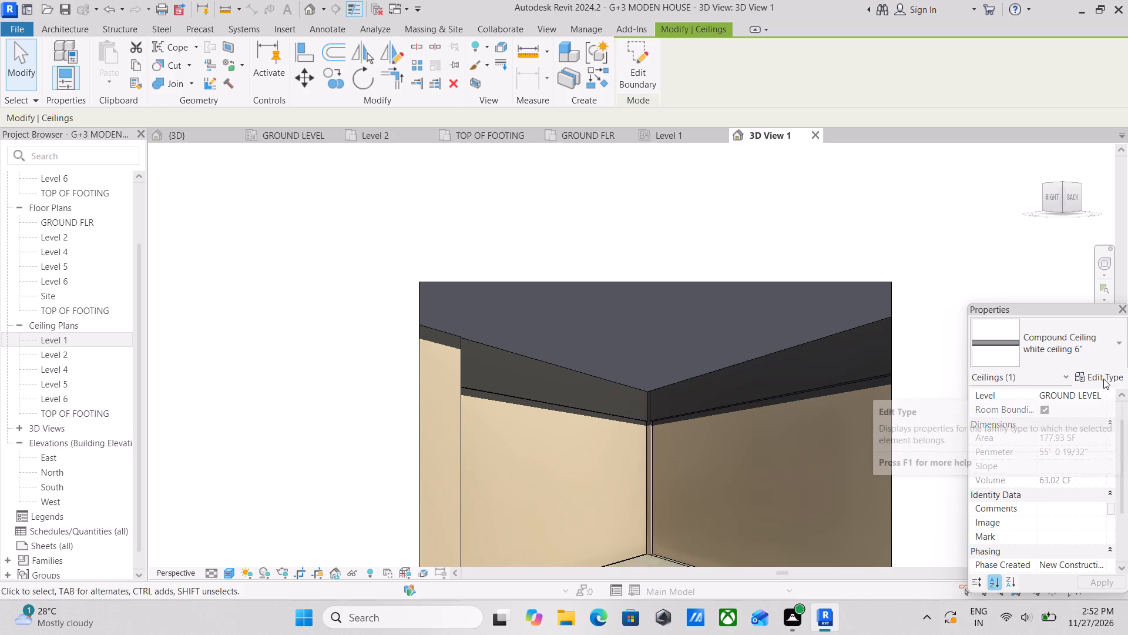
{"action": "left_click", "coordinate": [1103, 379]}
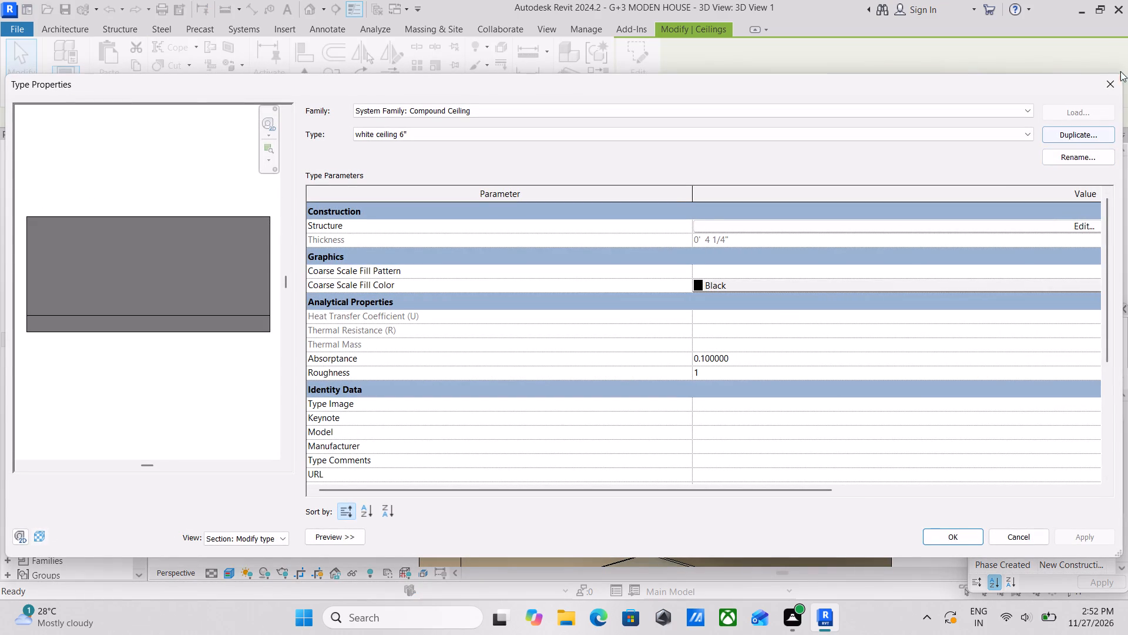
{"action": "left_click", "coordinate": [1112, 76]}
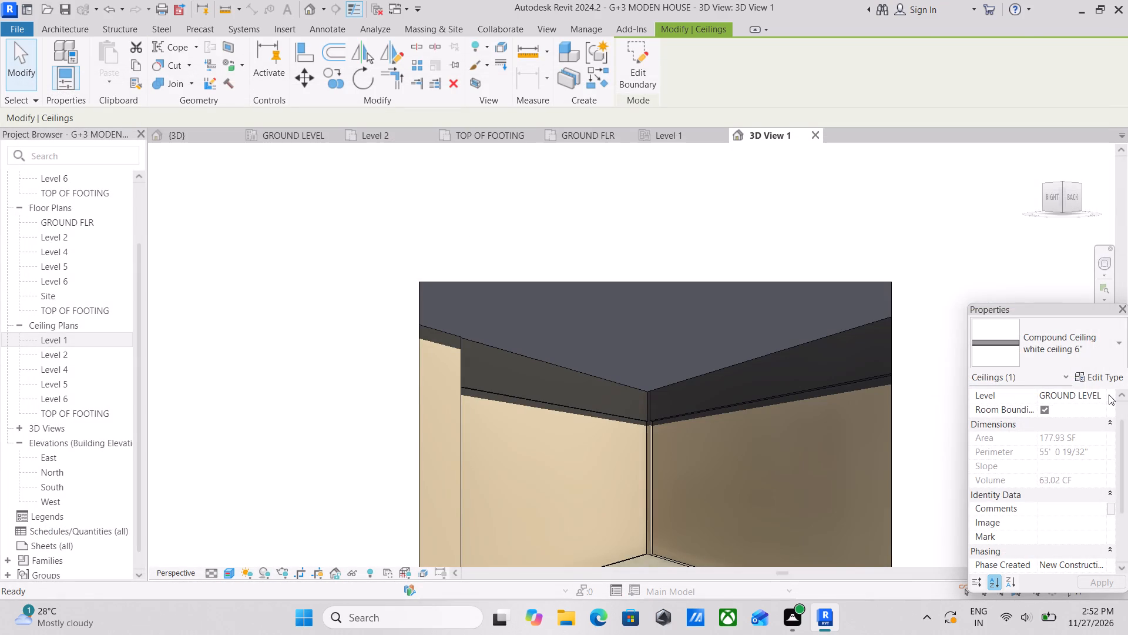
Change the selected white ceiling's level to GROUND FLR and deselect it.
{"action": "left_click", "coordinate": [1109, 395]}
{"action": "left_click", "coordinate": [1109, 395]}
{"action": "left_click", "coordinate": [1100, 395]}
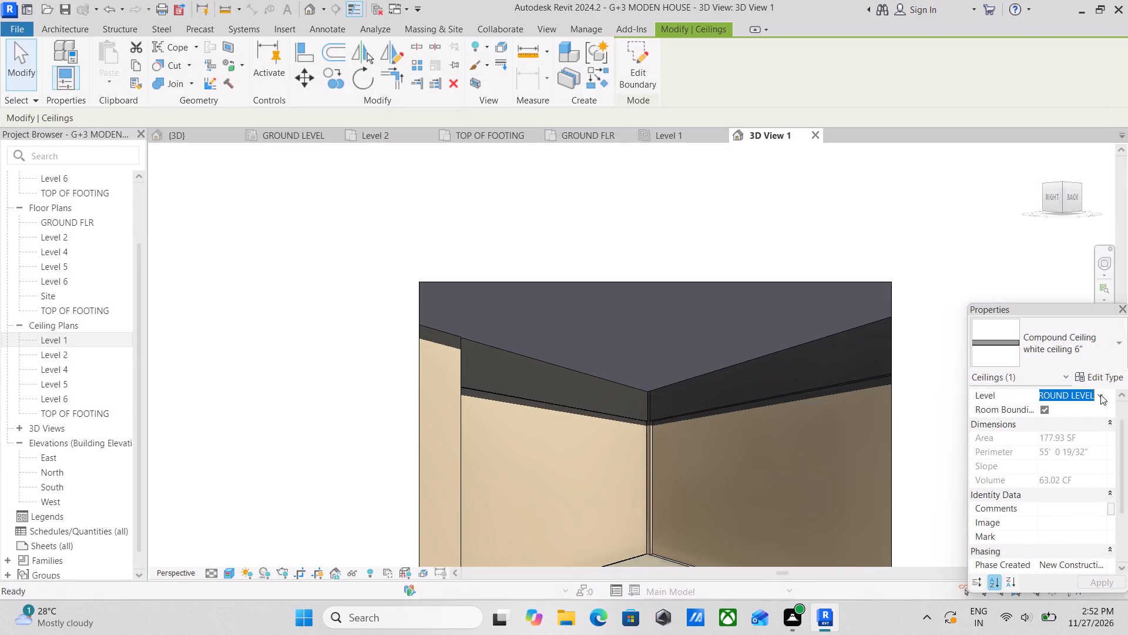
{"action": "left_click", "coordinate": [1087, 432]}
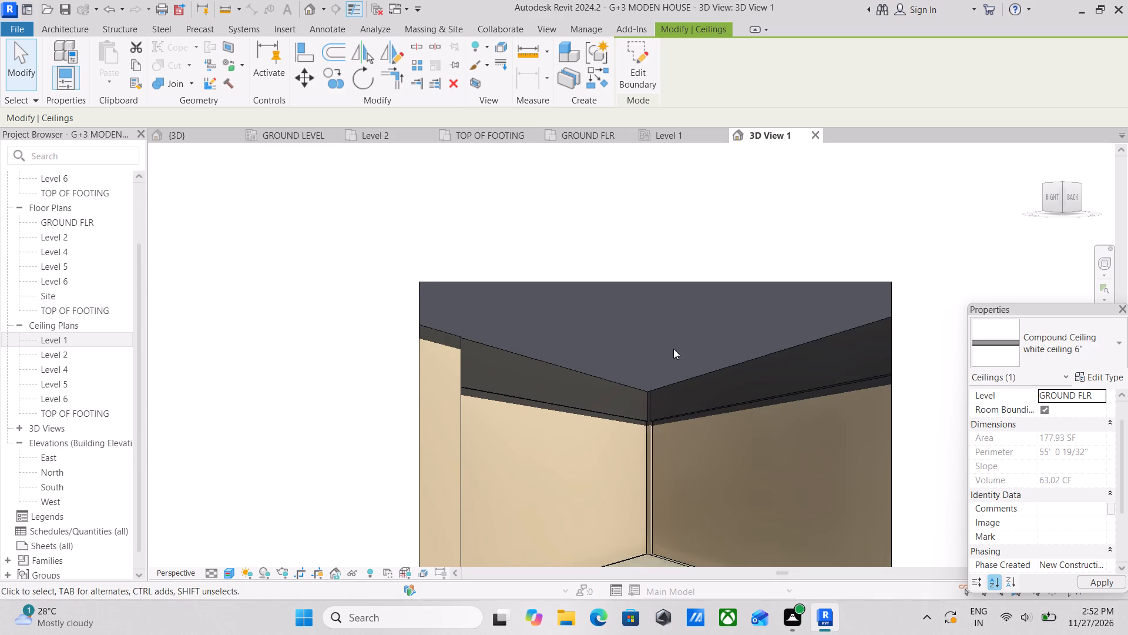
{"action": "scroll", "coordinate": [664, 353], "scroll_direction": "down", "scroll_amount": 2}
{"action": "middle_click_drag", "start_coordinate": [702, 376], "coordinate": [701, 392]}
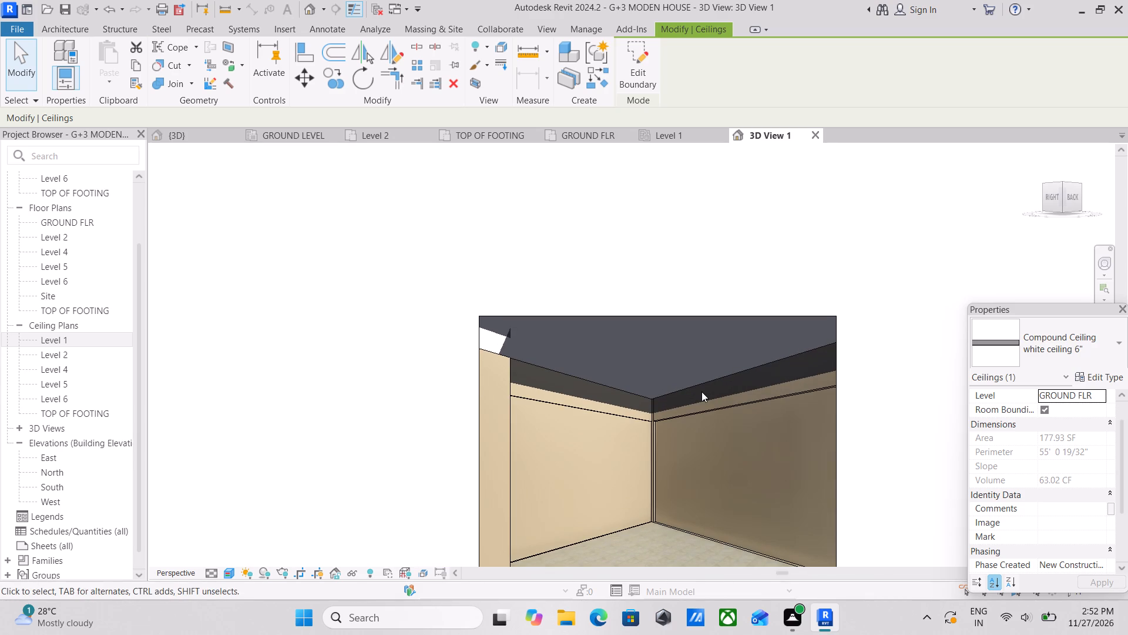
{"action": "key", "text": "Escape"}
{"action": "key", "text": "Escape"}
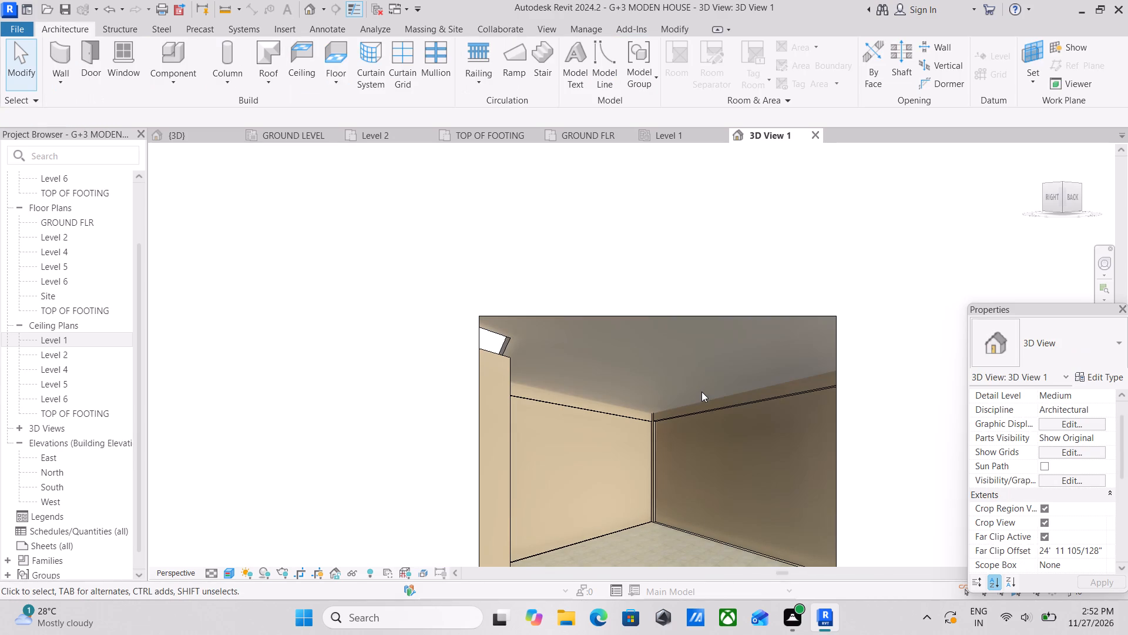
Switch to the {3D} view, orient it to the top-left-front corner, and inspect the white ceiling's position.
{"action": "left_click", "coordinate": [213, 131]}
{"action": "middle_click_drag", "start_coordinate": [459, 299], "coordinate": [297, 276]}
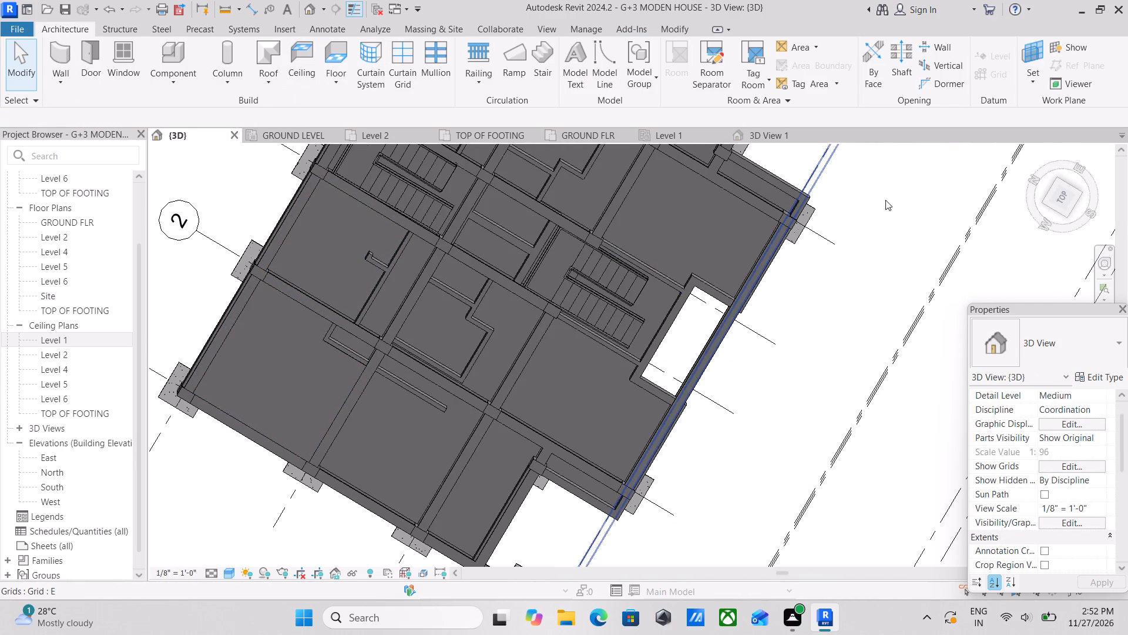
{"action": "left_click", "coordinate": [1066, 216]}
{"action": "scroll", "coordinate": [488, 400], "scroll_direction": "up", "scroll_amount": 2}
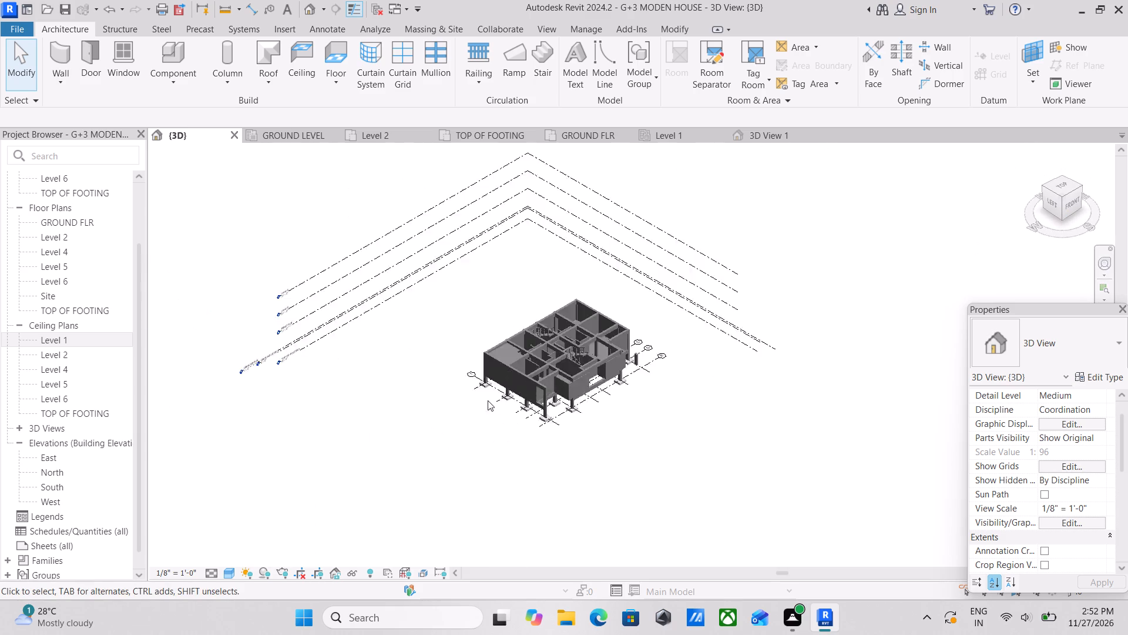
{"action": "scroll", "coordinate": [488, 400], "scroll_direction": "up", "scroll_amount": 2}
{"action": "scroll", "coordinate": [565, 402], "scroll_direction": "up", "scroll_amount": 12}
{"action": "left_click", "coordinate": [738, 289]}
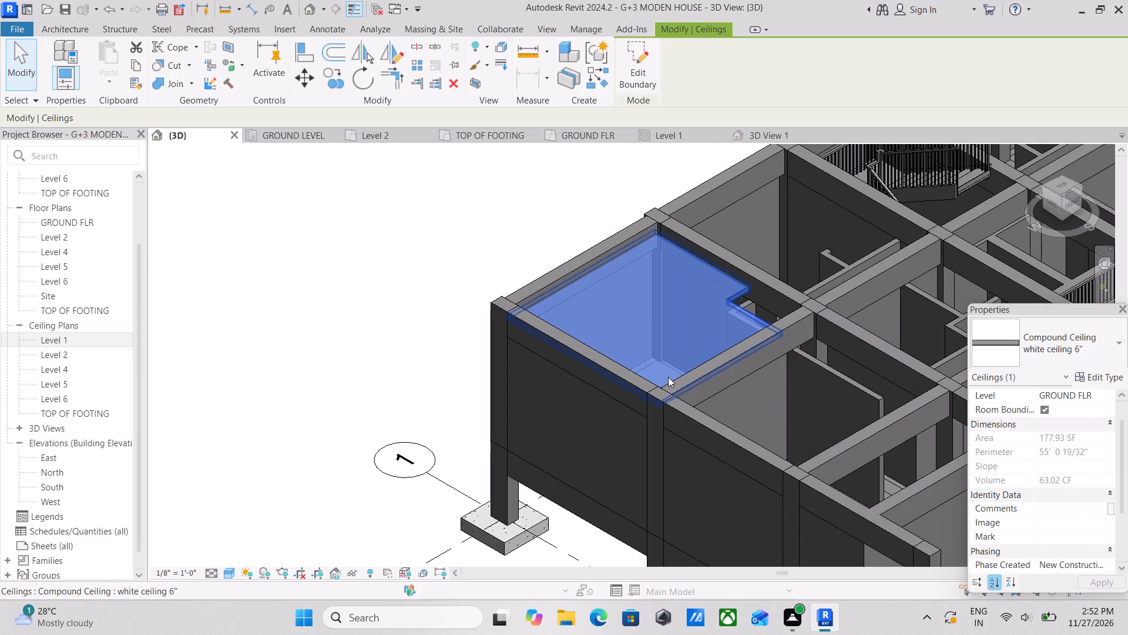
{"action": "key", "text": "Escape"}
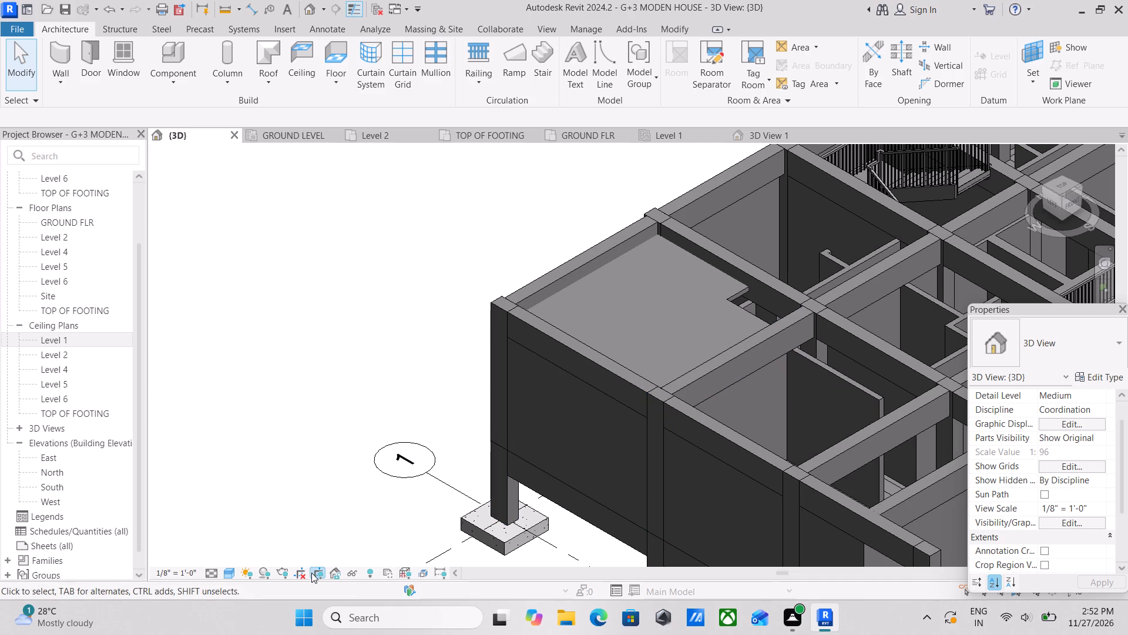
Set the {3D} view's visual style to Realistic.
{"action": "left_click", "coordinate": [229, 572]}
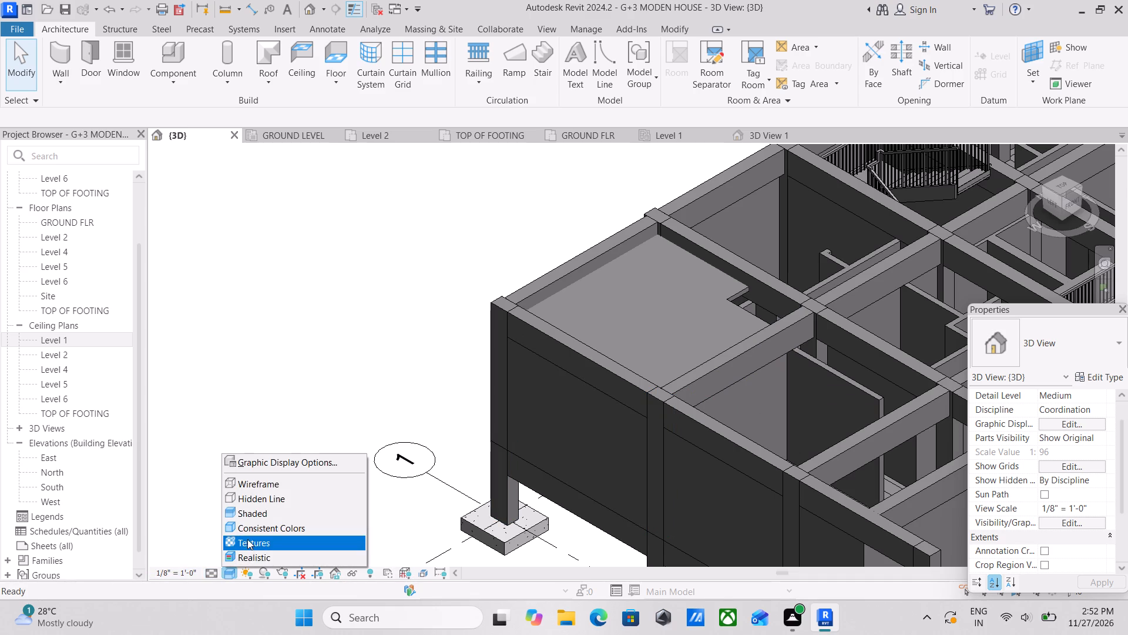
{"action": "left_click", "coordinate": [254, 558]}
Select the white ceiling and examine its notched corner against the surrounding beams and walls.
{"action": "scroll", "coordinate": [728, 373], "scroll_direction": "up", "scroll_amount": 4}
{"action": "middle_click_drag", "start_coordinate": [745, 333], "coordinate": [639, 470]}
{"action": "scroll", "coordinate": [670, 432], "scroll_direction": "up", "scroll_amount": 1}
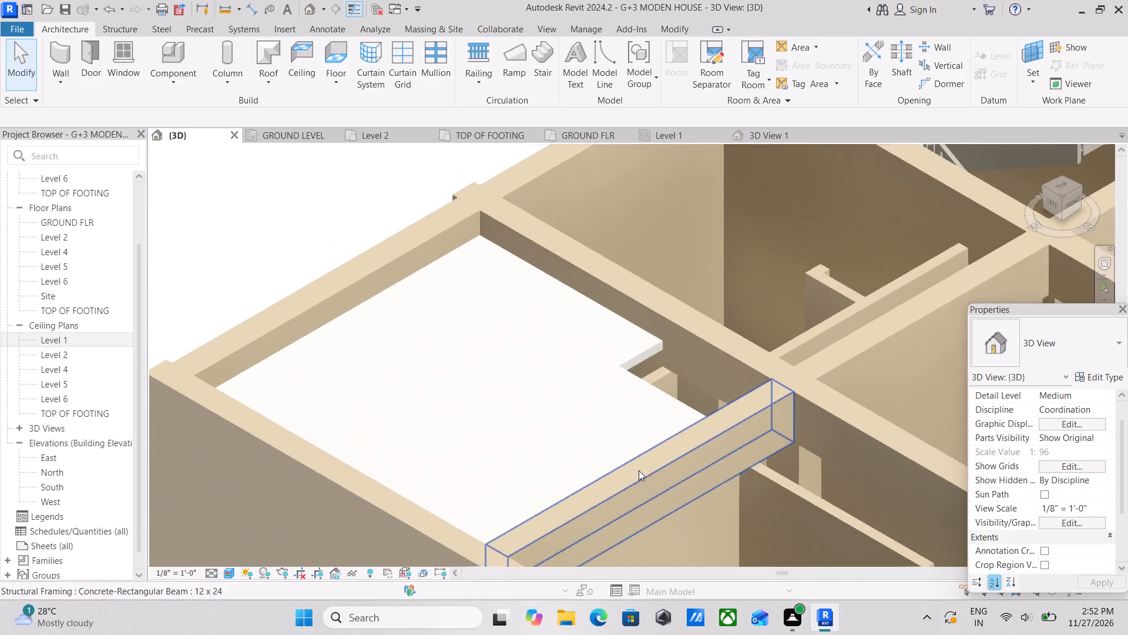
{"action": "scroll", "coordinate": [638, 324], "scroll_direction": "up", "scroll_amount": 9}
{"action": "scroll", "coordinate": [649, 407], "scroll_direction": "up", "scroll_amount": 3}
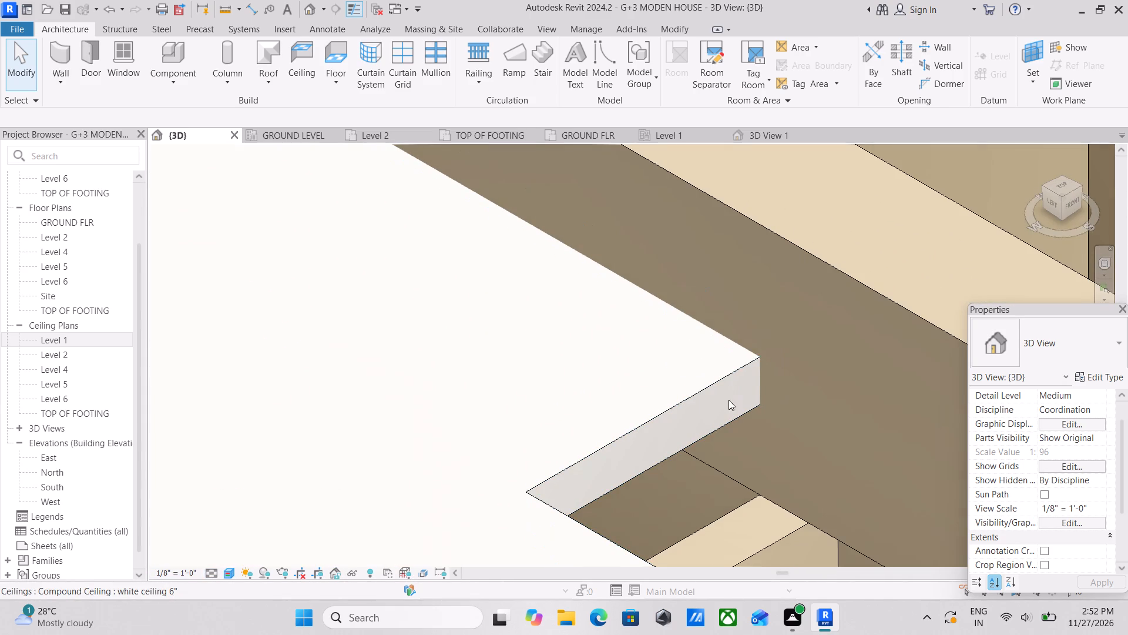
{"action": "left_click", "coordinate": [676, 405]}
{"action": "scroll", "coordinate": [676, 405], "scroll_direction": "down", "scroll_amount": 8}
{"action": "middle_click_drag", "start_coordinate": [647, 418], "coordinate": [653, 387]}
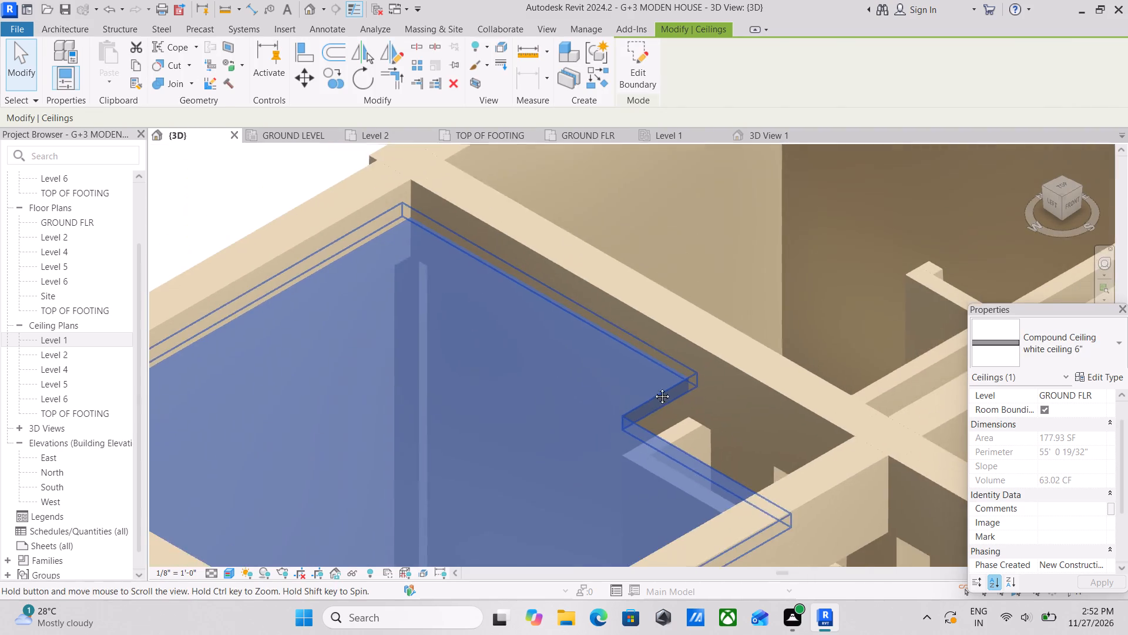
{"action": "middle_click_drag", "start_coordinate": [653, 387], "coordinate": [680, 350]}
{"action": "scroll", "coordinate": [582, 381], "scroll_direction": "down", "scroll_amount": 1}
{"action": "middle_click_drag", "start_coordinate": [649, 406], "coordinate": [592, 386]}
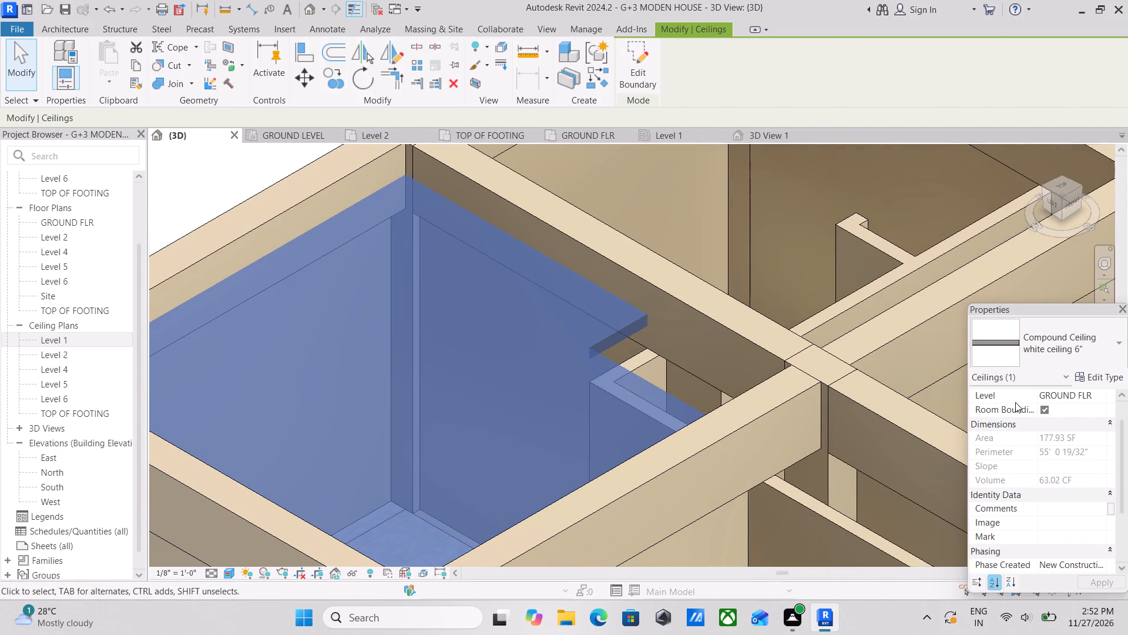
Check the selected ceiling's level options and inspect its fit around the beams and the interior wall.
{"action": "left_click", "coordinate": [1103, 396]}
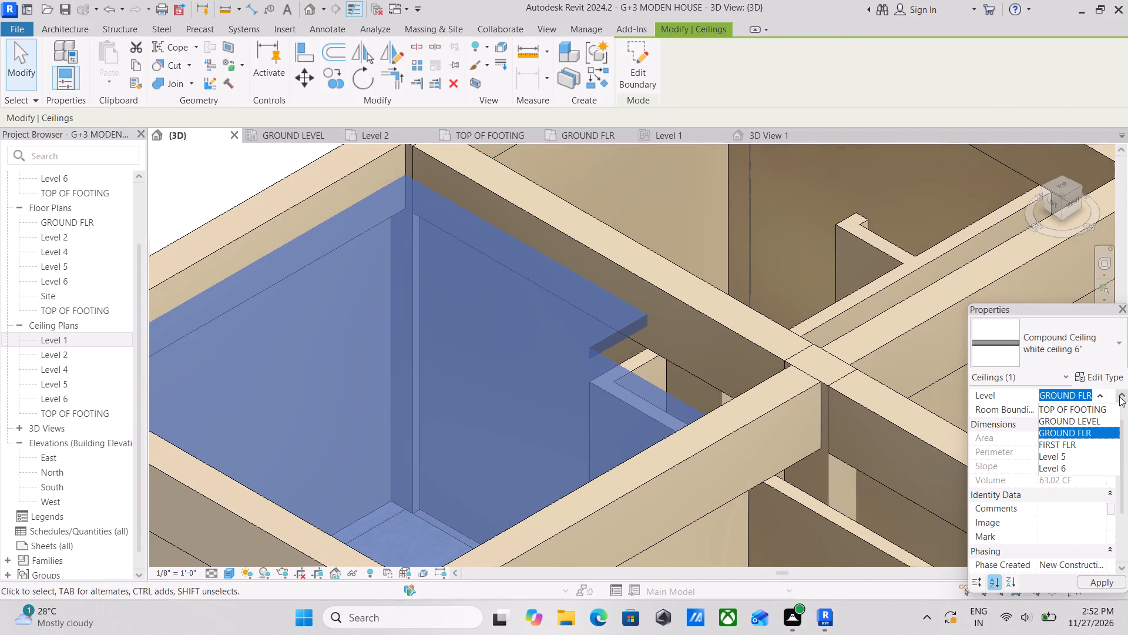
{"action": "left_click", "coordinate": [1099, 395]}
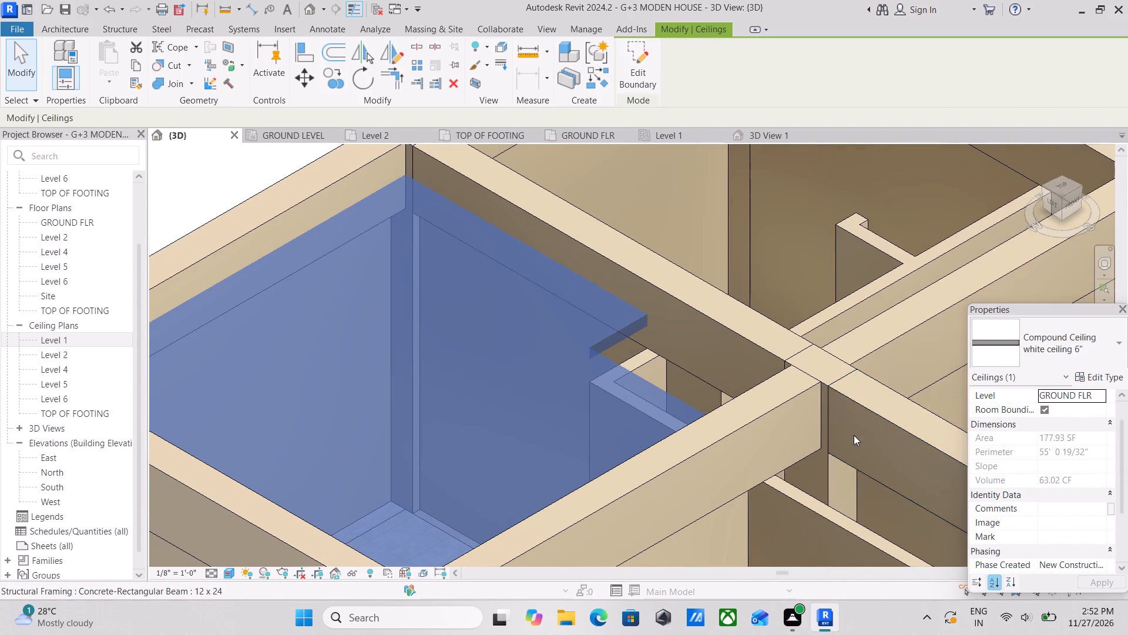
{"action": "scroll", "coordinate": [737, 439], "scroll_direction": "down", "scroll_amount": 3}
{"action": "middle_click_drag", "start_coordinate": [684, 431], "coordinate": [697, 330]}
{"action": "scroll", "coordinate": [575, 341], "scroll_direction": "up", "scroll_amount": 2}
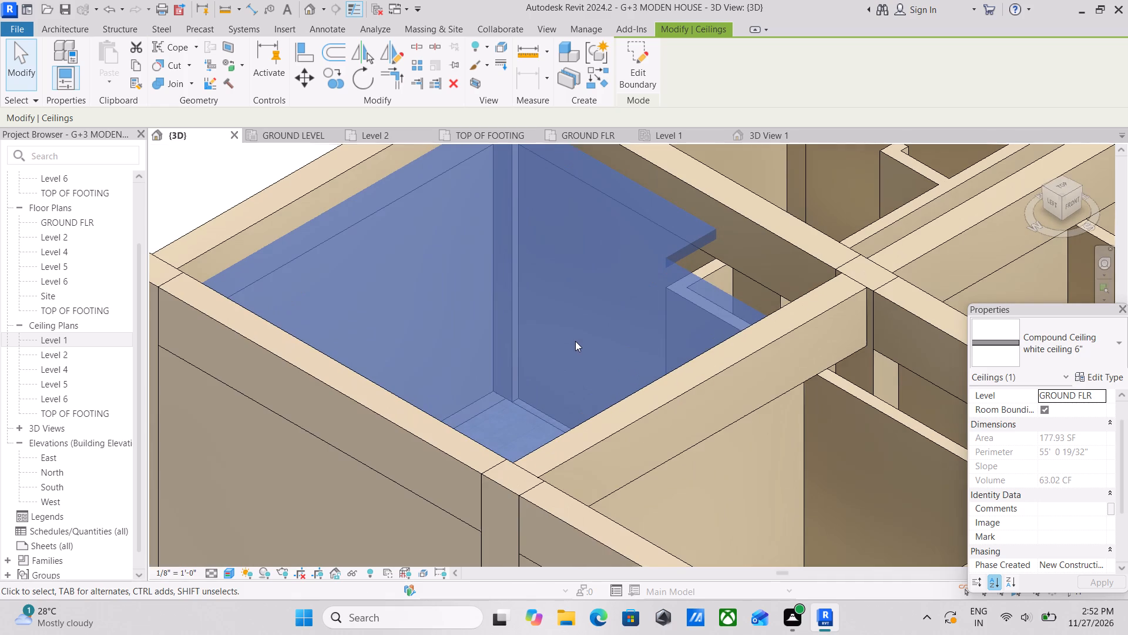
{"action": "scroll", "coordinate": [733, 363], "scroll_direction": "down", "scroll_amount": 1}
{"action": "middle_click_drag", "start_coordinate": [733, 363], "coordinate": [704, 375]}
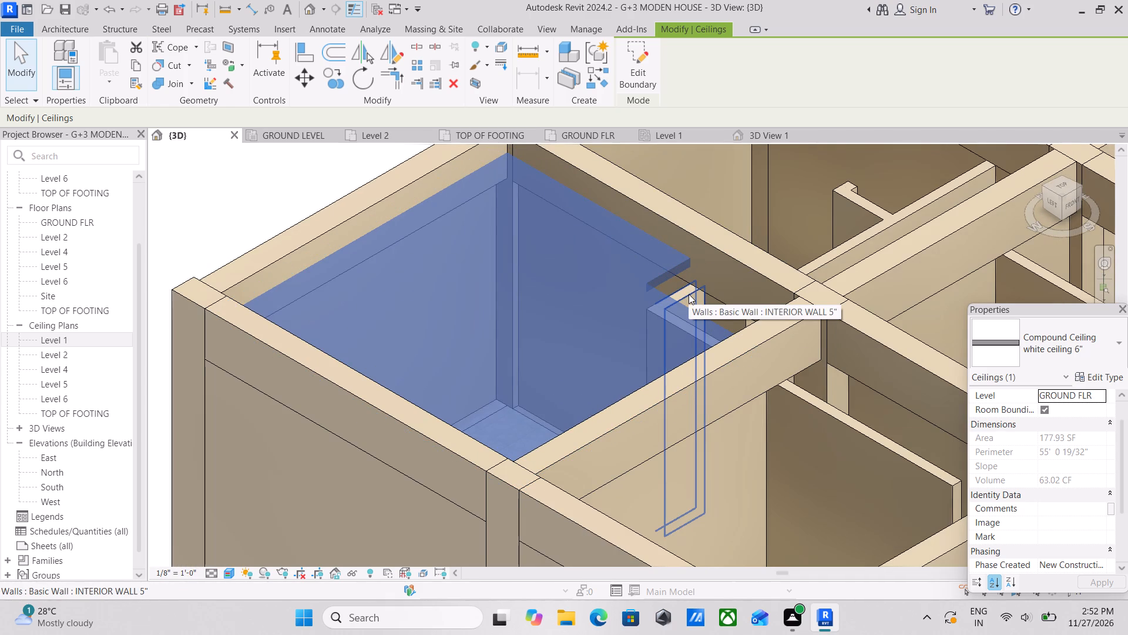
{"action": "scroll", "coordinate": [689, 294], "scroll_direction": "down", "scroll_amount": 2}
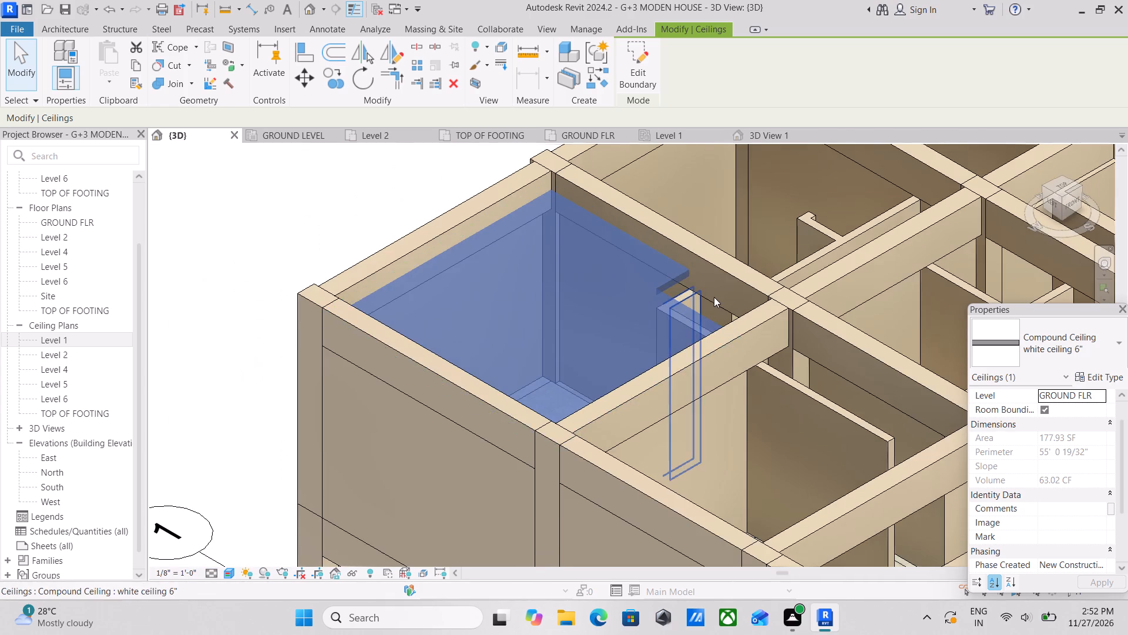
{"action": "scroll", "coordinate": [714, 297], "scroll_direction": "up", "scroll_amount": 1}
{"action": "scroll", "coordinate": [713, 298], "scroll_direction": "down", "scroll_amount": 1}
{"action": "middle_click", "coordinate": [713, 298]}
{"action": "scroll", "coordinate": [525, 317], "scroll_direction": "up", "scroll_amount": 3}
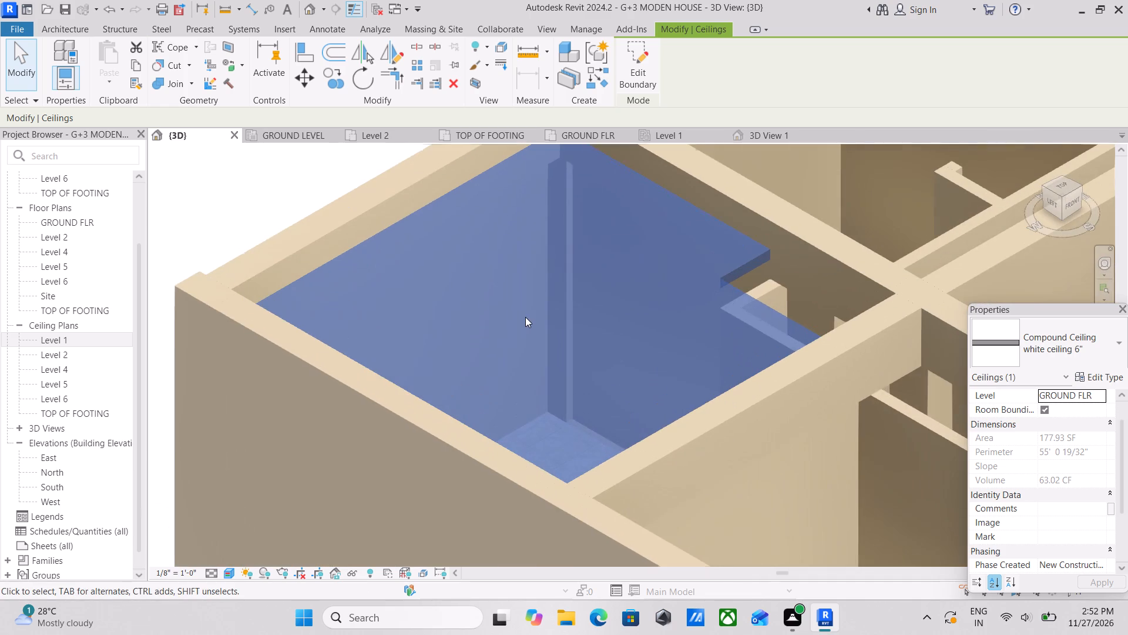
Check the type properties of the selected white ceiling 6" type.
{"action": "left_click", "coordinate": [1109, 375]}
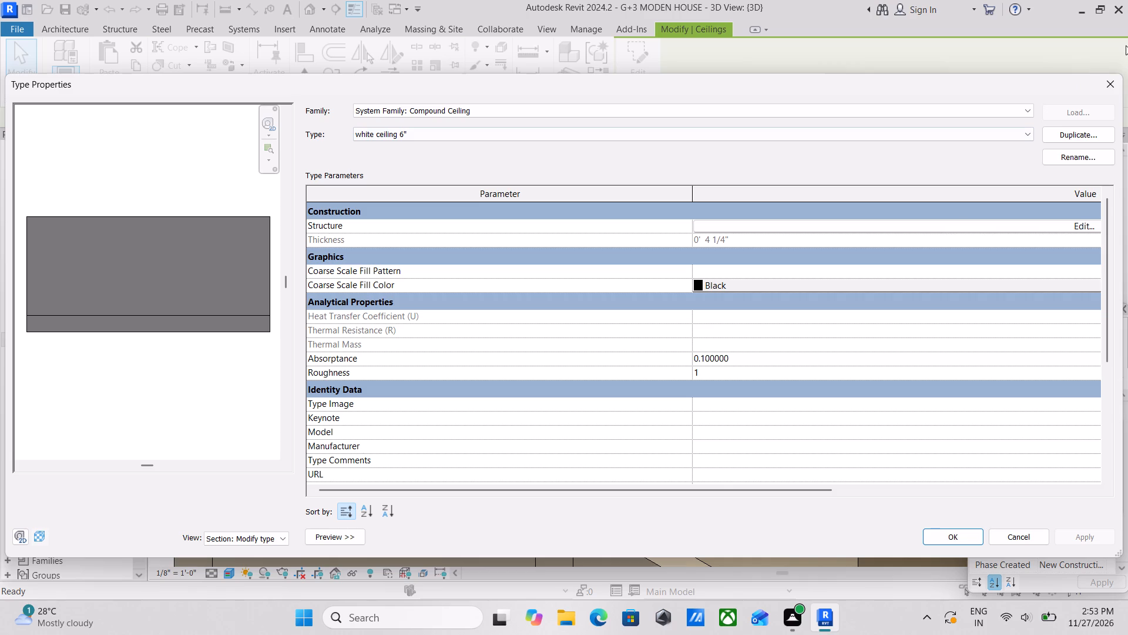
{"action": "left_click", "coordinate": [1120, 86]}
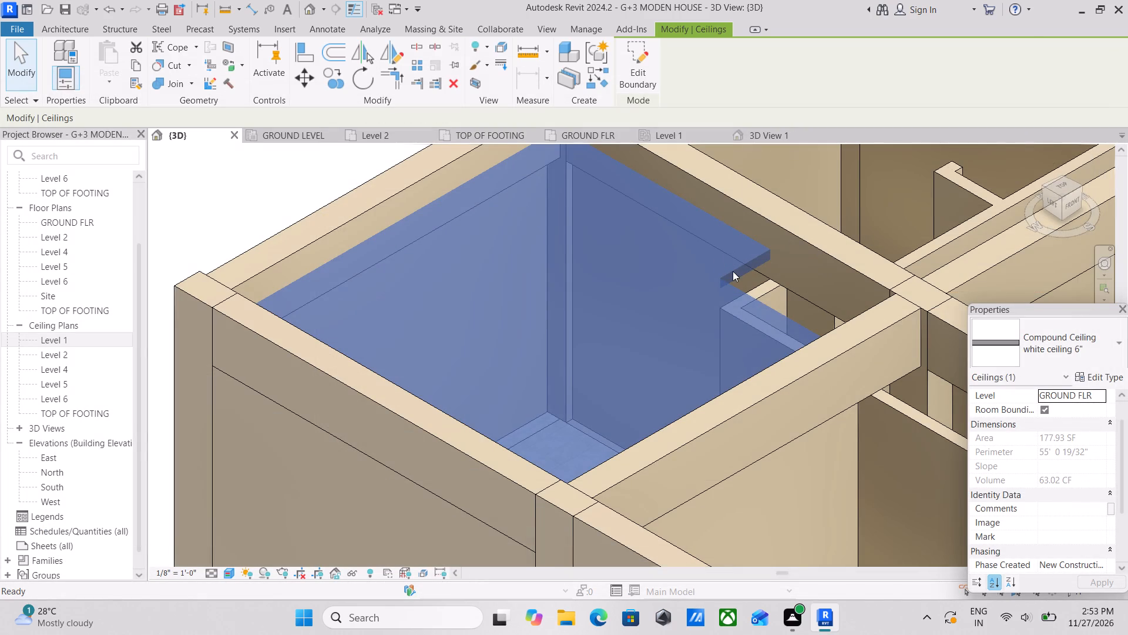
Delete the white ceiling from the corner room.
{"action": "left_click", "coordinate": [733, 271]}
{"action": "right_click", "coordinate": [733, 271]}
{"action": "left_click", "coordinate": [797, 367]}
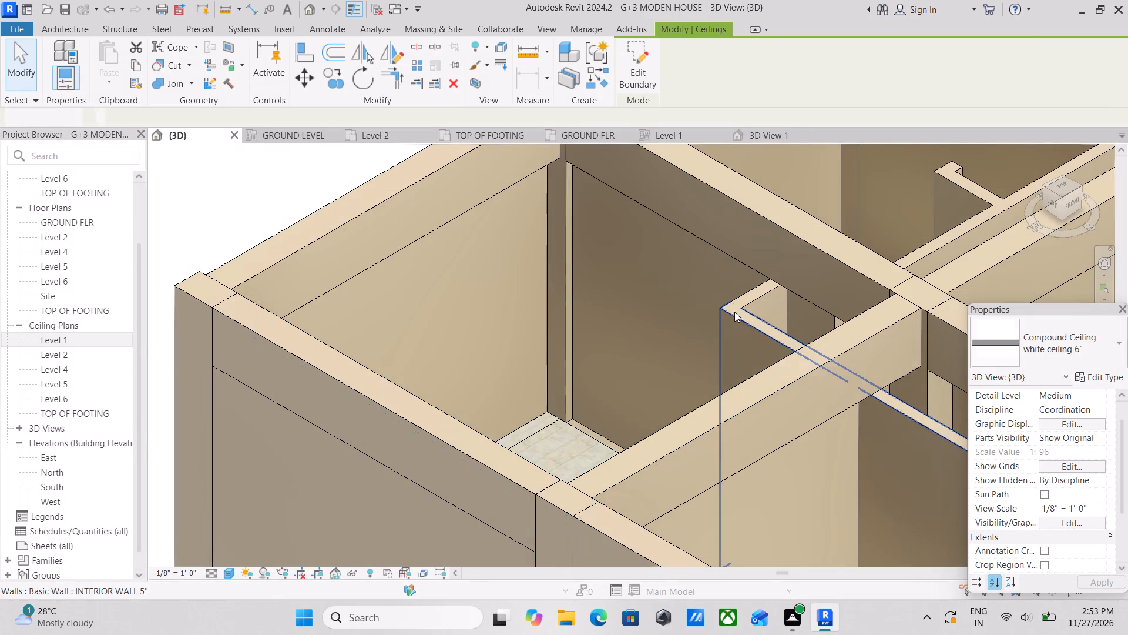
Examine the beams, interior walls and open rooms across the whole storey of the house model.
{"action": "scroll", "coordinate": [728, 309], "scroll_direction": "down", "scroll_amount": 1}
{"action": "middle_click_drag", "start_coordinate": [728, 309], "coordinate": [684, 312]}
{"action": "scroll", "coordinate": [684, 312], "scroll_direction": "down", "scroll_amount": 1}
{"action": "middle_click_drag", "start_coordinate": [684, 312], "coordinate": [647, 333]}
{"action": "middle_click_drag", "start_coordinate": [828, 246], "coordinate": [703, 293]}
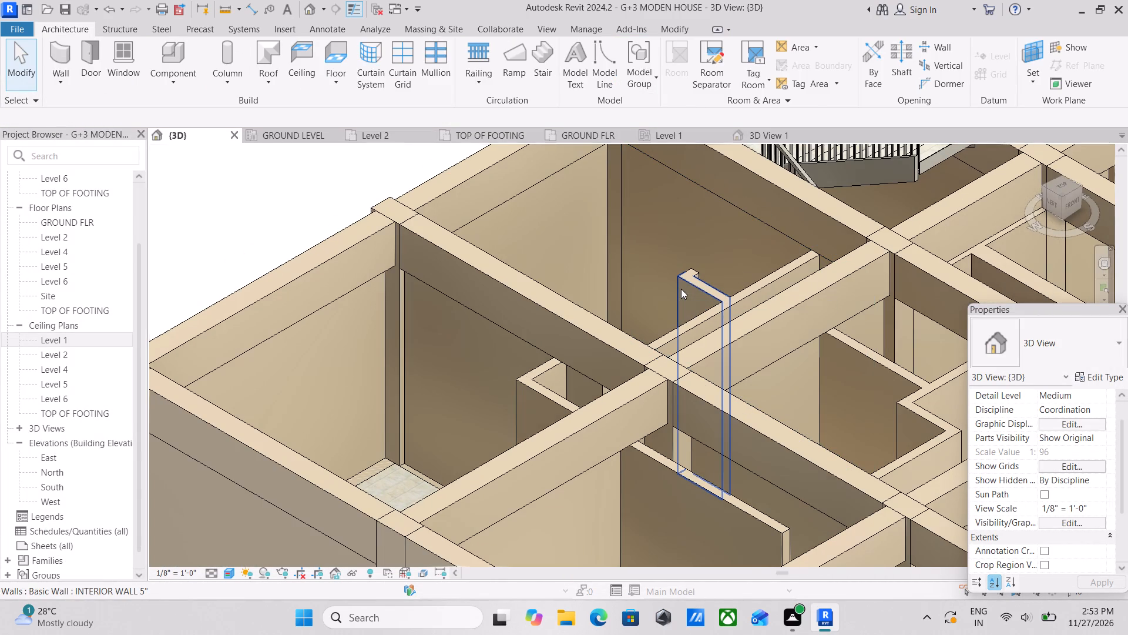
{"action": "key", "text": "Escape"}
{"action": "scroll", "coordinate": [493, 249], "scroll_direction": "down", "scroll_amount": 4}
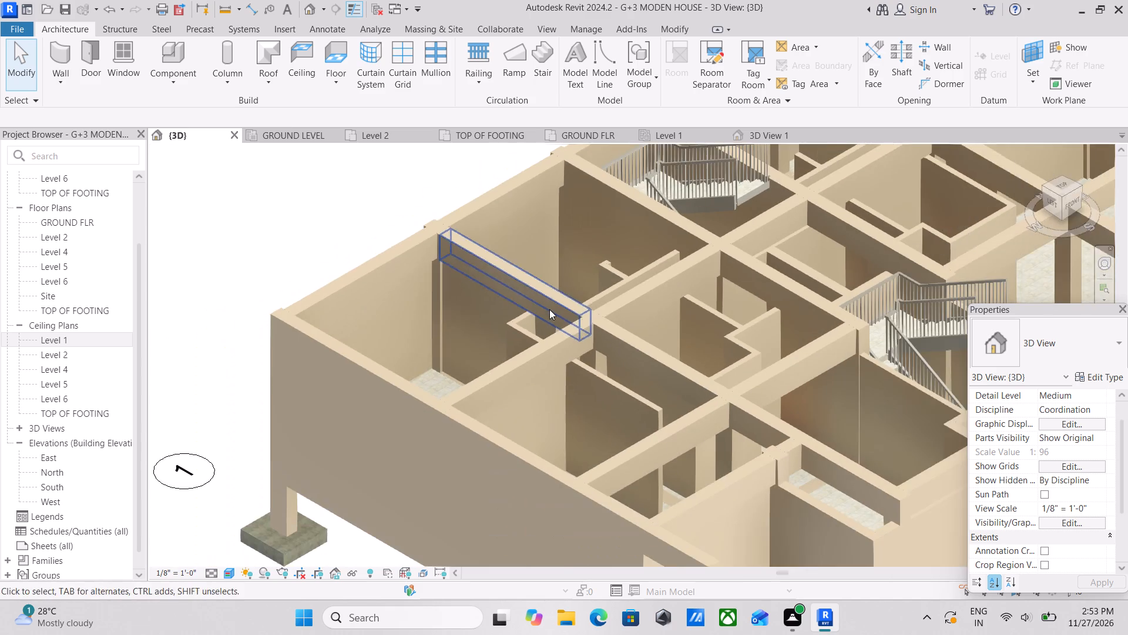
{"action": "middle_click_drag", "start_coordinate": [549, 309], "coordinate": [641, 273]}
{"action": "middle_click_drag", "start_coordinate": [680, 309], "coordinate": [553, 356]}
{"action": "scroll", "coordinate": [679, 349], "scroll_direction": "down", "scroll_amount": 2}
{"action": "middle_click_drag", "start_coordinate": [679, 349], "coordinate": [606, 351]}
{"action": "middle_click_drag", "start_coordinate": [656, 347], "coordinate": [607, 369]}
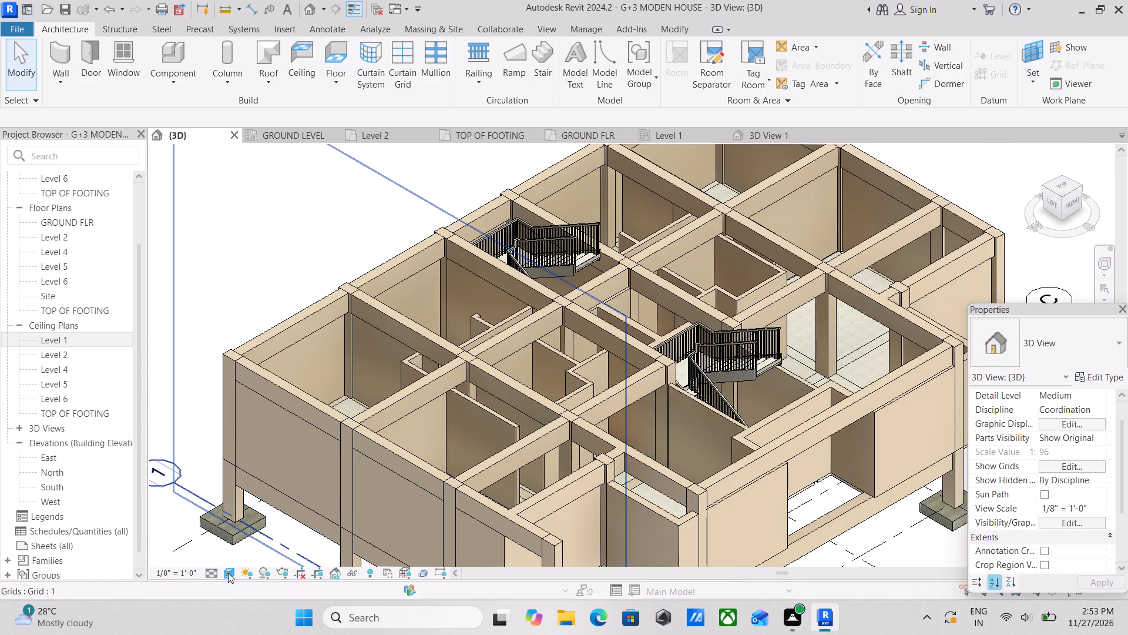
Set the {3D} view's visual style to Shaded.
{"action": "left_click", "coordinate": [228, 573]}
{"action": "left_click", "coordinate": [256, 516]}
Orient the {3D} view to Top and examine the beams and interior walls around the corner room between grids 1 and 2.
{"action": "scroll", "coordinate": [932, 364], "scroll_direction": "up", "scroll_amount": 1}
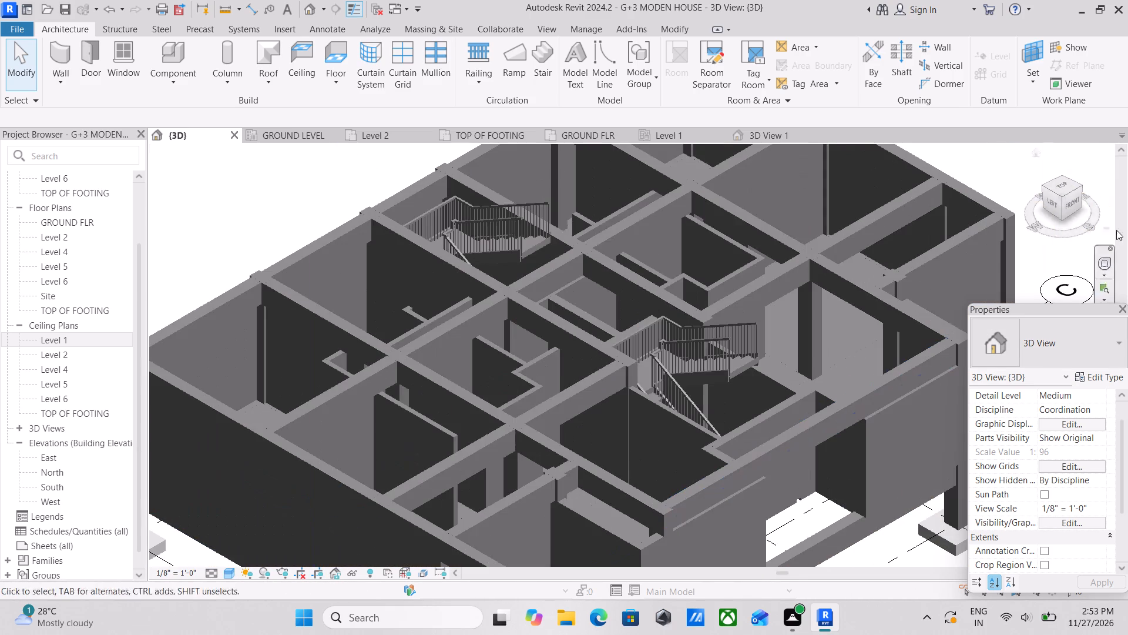
{"action": "left_click", "coordinate": [1060, 183]}
{"action": "scroll", "coordinate": [407, 330], "scroll_direction": "up", "scroll_amount": 2}
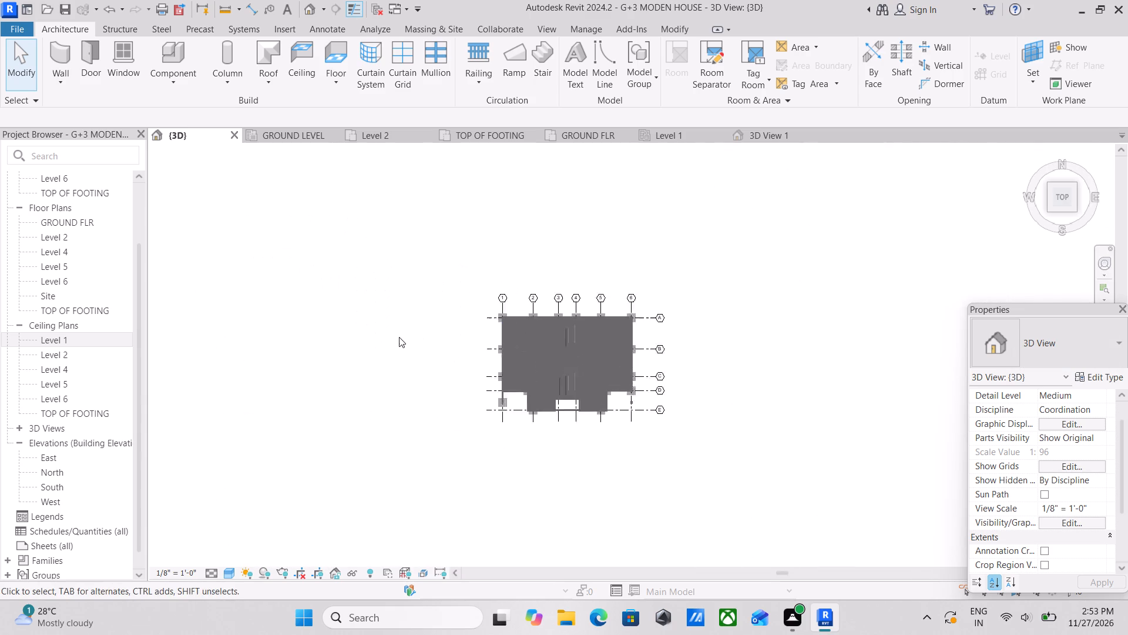
{"action": "scroll", "coordinate": [399, 337], "scroll_direction": "up", "scroll_amount": 11}
{"action": "middle_click_drag", "start_coordinate": [631, 325], "coordinate": [560, 342]}
{"action": "scroll", "coordinate": [542, 312], "scroll_direction": "up", "scroll_amount": 1}
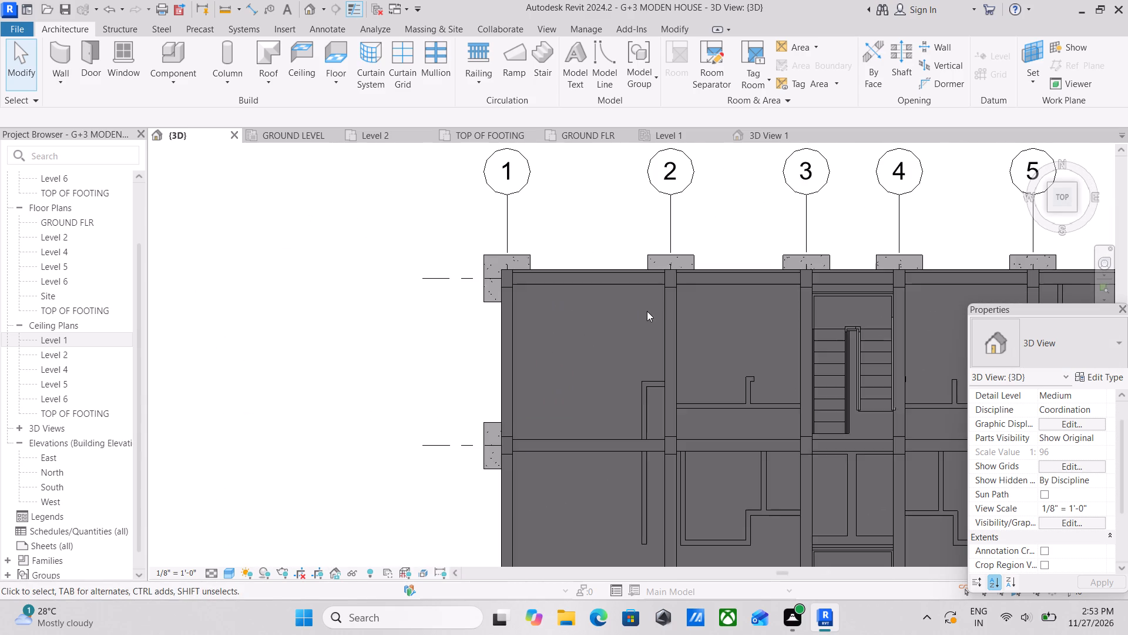
{"action": "middle_click_drag", "start_coordinate": [647, 311], "coordinate": [636, 312]}
{"action": "scroll", "coordinate": [618, 376], "scroll_direction": "up", "scroll_amount": 2}
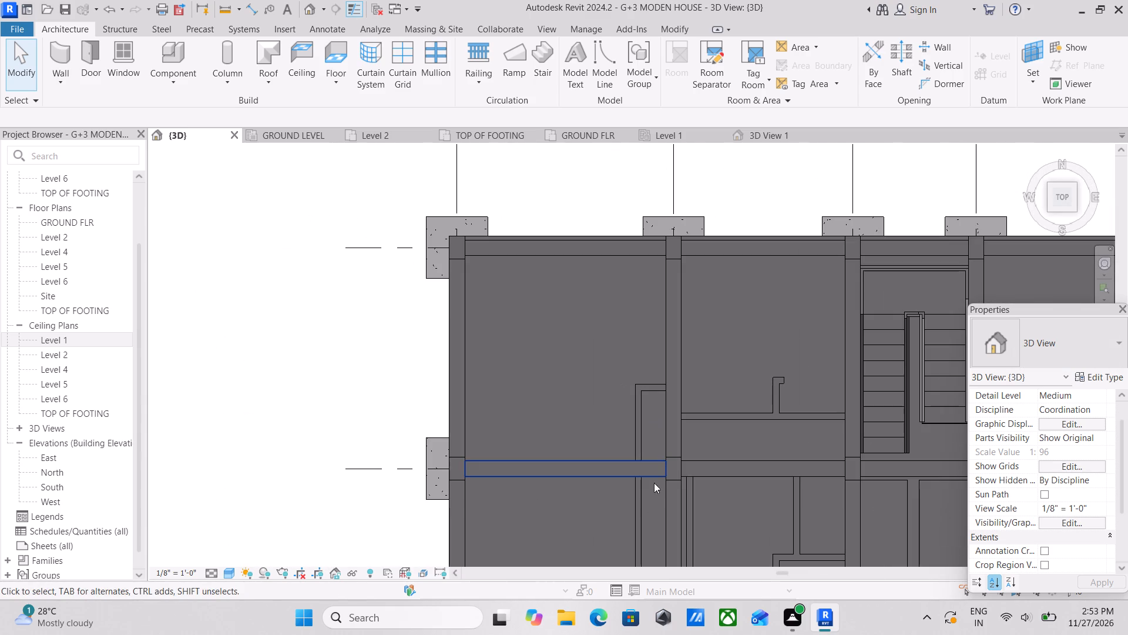
{"action": "scroll", "coordinate": [663, 468], "scroll_direction": "up", "scroll_amount": 3}
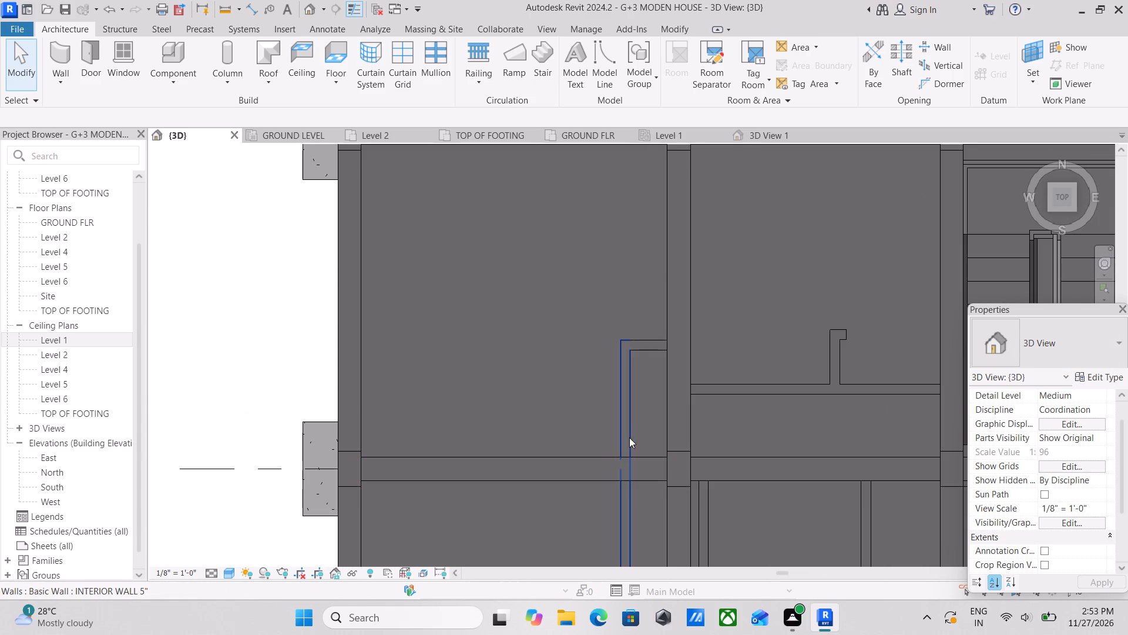
{"action": "middle_click_drag", "start_coordinate": [625, 401], "coordinate": [633, 441]}
{"action": "middle_click_drag", "start_coordinate": [625, 423], "coordinate": [630, 440]}
{"action": "scroll", "coordinate": [648, 427], "scroll_direction": "up", "scroll_amount": 1}
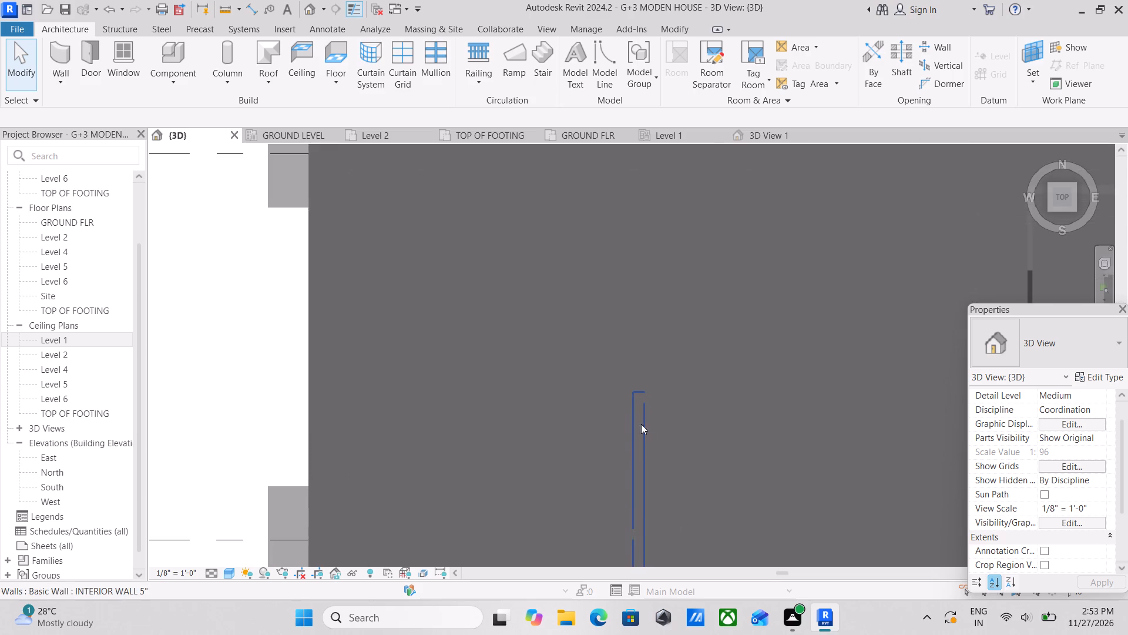
{"action": "middle_click_drag", "start_coordinate": [641, 424], "coordinate": [659, 470]}
{"action": "middle_click_drag", "start_coordinate": [556, 399], "coordinate": [562, 439]}
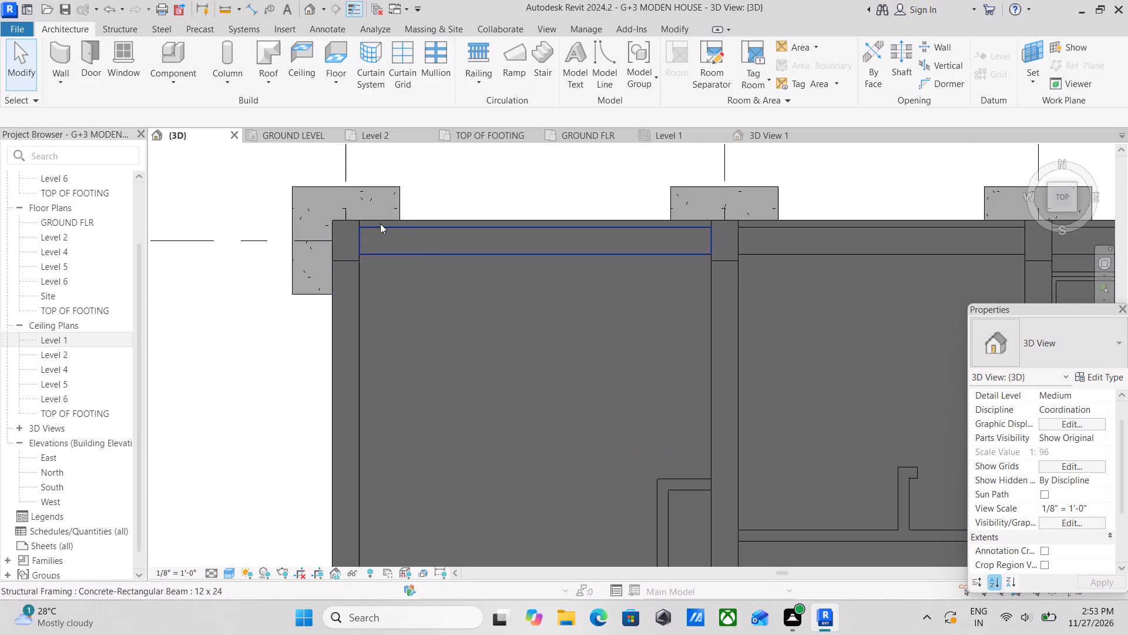
{"action": "middle_click_drag", "start_coordinate": [696, 396], "coordinate": [690, 317]}
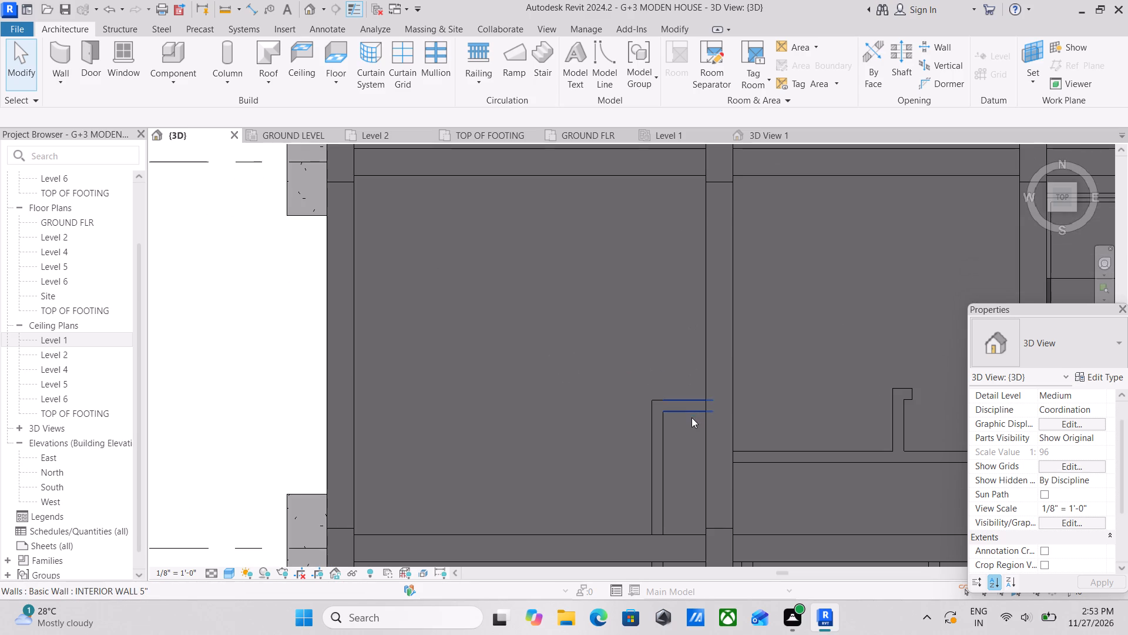
{"action": "middle_click_drag", "start_coordinate": [686, 390], "coordinate": [686, 399]}
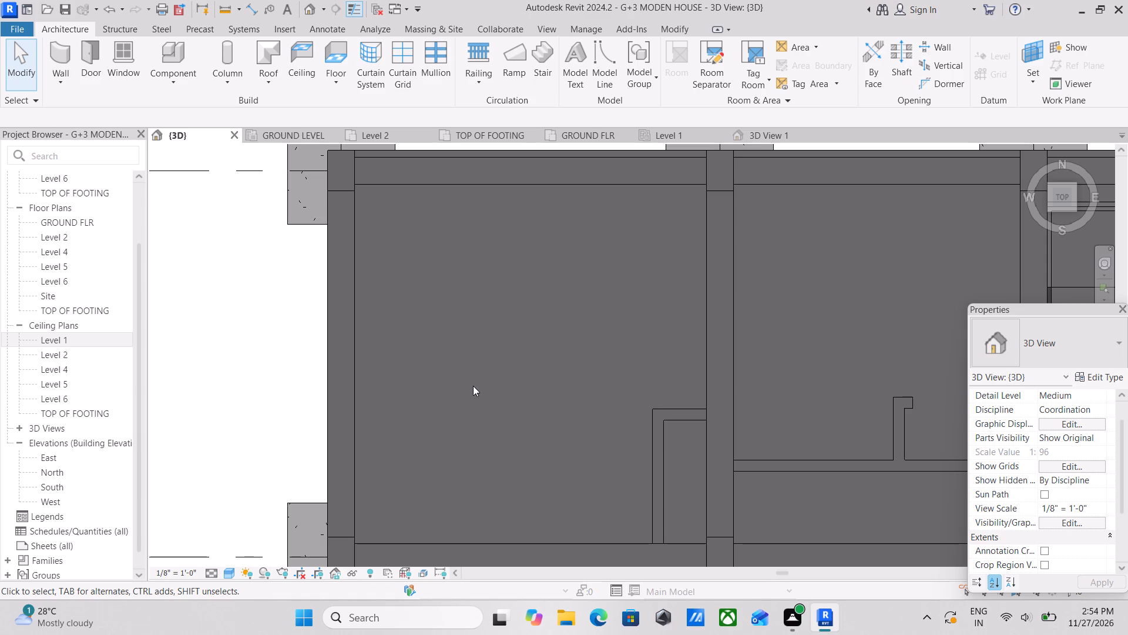
{"action": "scroll", "coordinate": [631, 312], "scroll_direction": "down", "scroll_amount": 2}
{"action": "scroll", "coordinate": [613, 315], "scroll_direction": "up", "scroll_amount": 2}
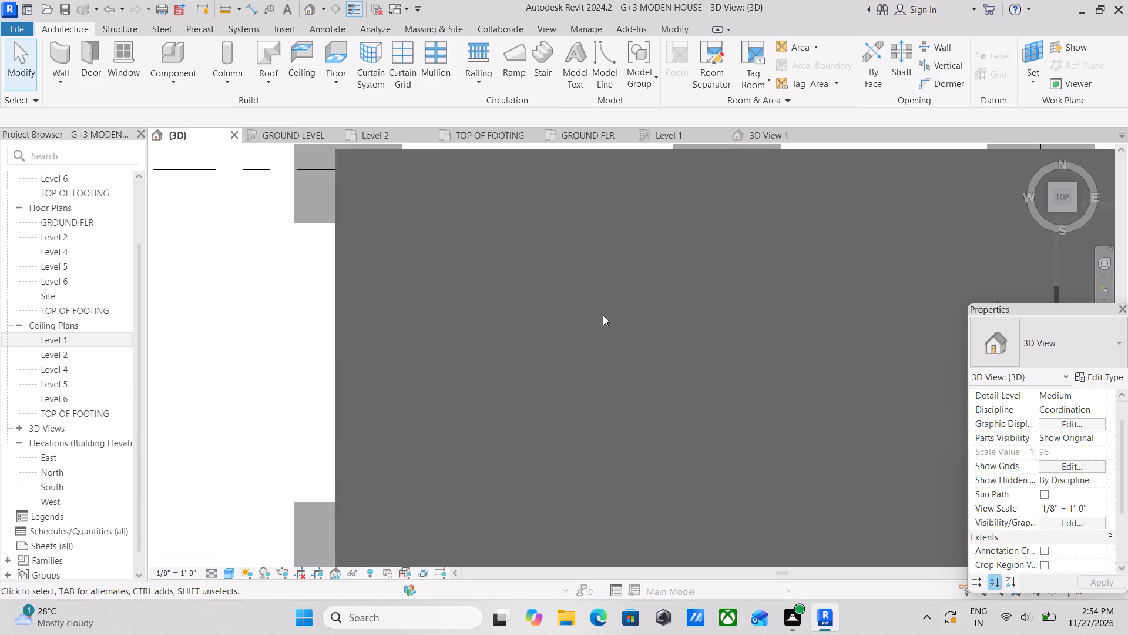
{"action": "middle_click_drag", "start_coordinate": [561, 315], "coordinate": [446, 318]}
{"action": "middle_click_drag", "start_coordinate": [522, 331], "coordinate": [559, 341]}
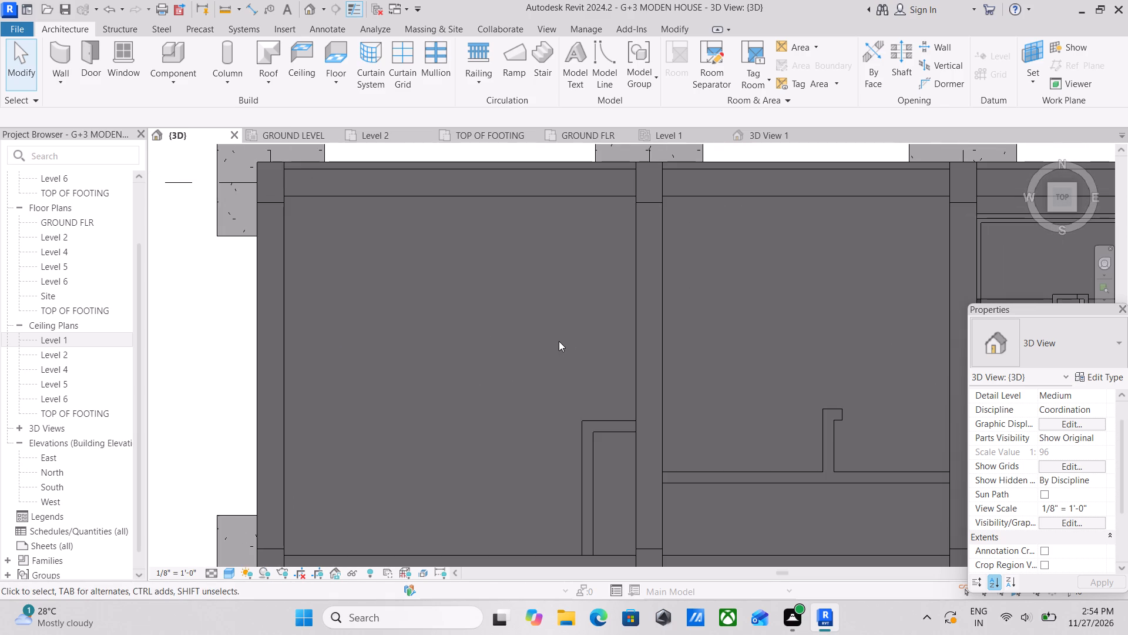
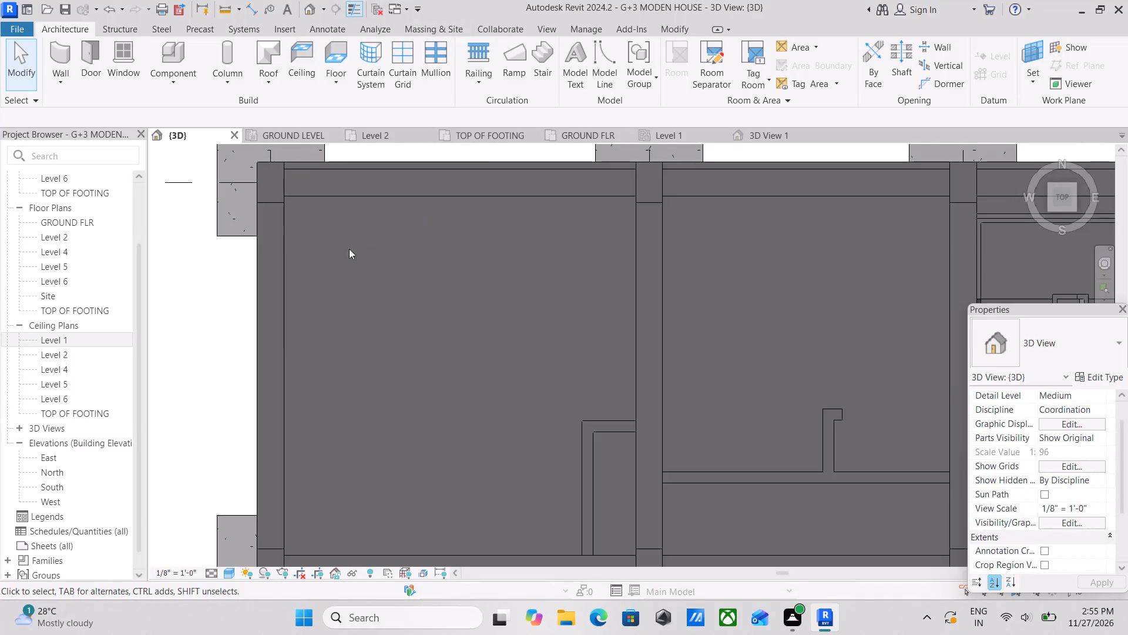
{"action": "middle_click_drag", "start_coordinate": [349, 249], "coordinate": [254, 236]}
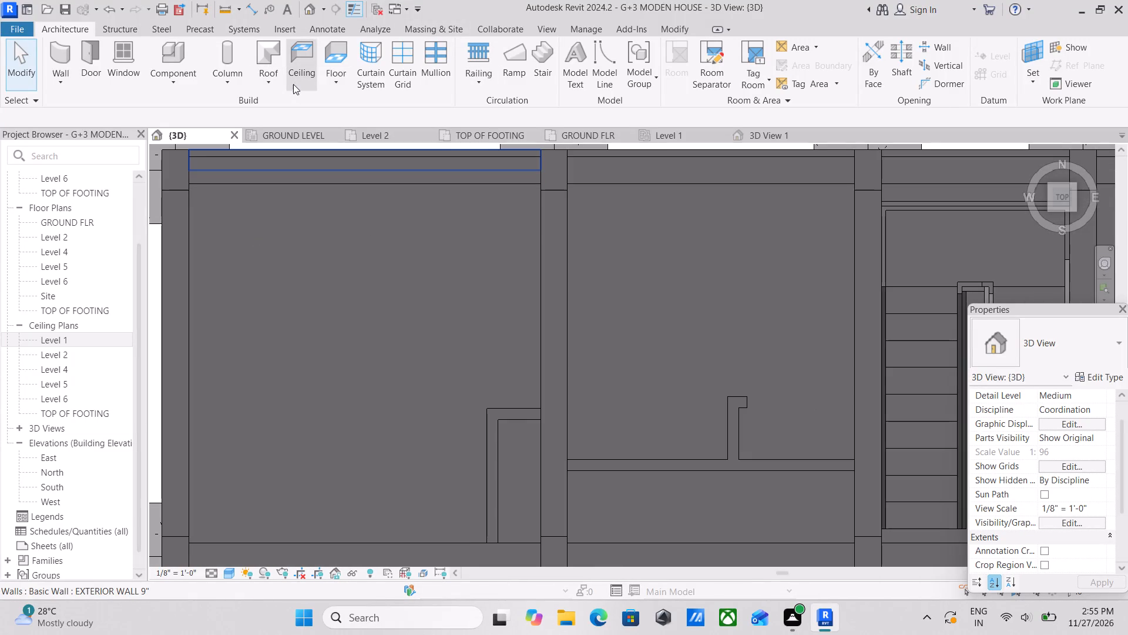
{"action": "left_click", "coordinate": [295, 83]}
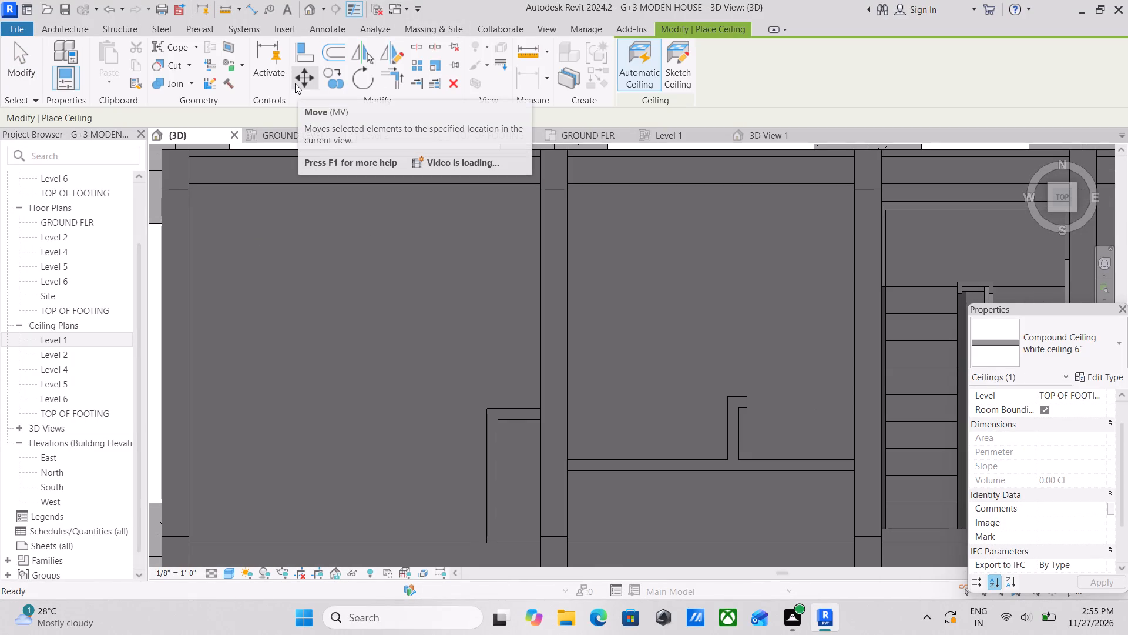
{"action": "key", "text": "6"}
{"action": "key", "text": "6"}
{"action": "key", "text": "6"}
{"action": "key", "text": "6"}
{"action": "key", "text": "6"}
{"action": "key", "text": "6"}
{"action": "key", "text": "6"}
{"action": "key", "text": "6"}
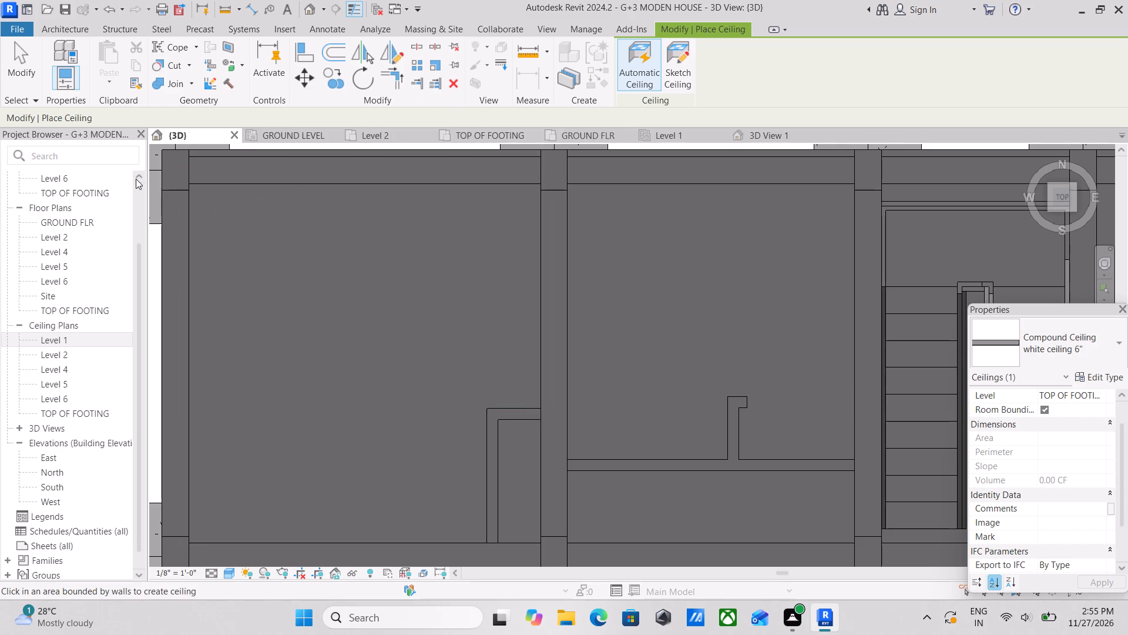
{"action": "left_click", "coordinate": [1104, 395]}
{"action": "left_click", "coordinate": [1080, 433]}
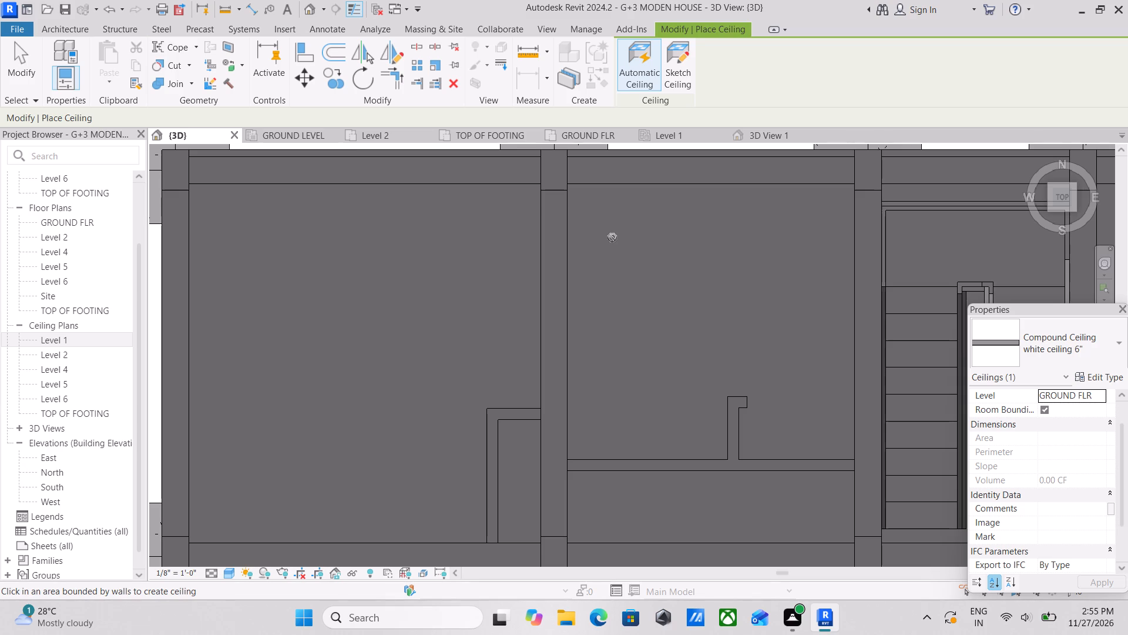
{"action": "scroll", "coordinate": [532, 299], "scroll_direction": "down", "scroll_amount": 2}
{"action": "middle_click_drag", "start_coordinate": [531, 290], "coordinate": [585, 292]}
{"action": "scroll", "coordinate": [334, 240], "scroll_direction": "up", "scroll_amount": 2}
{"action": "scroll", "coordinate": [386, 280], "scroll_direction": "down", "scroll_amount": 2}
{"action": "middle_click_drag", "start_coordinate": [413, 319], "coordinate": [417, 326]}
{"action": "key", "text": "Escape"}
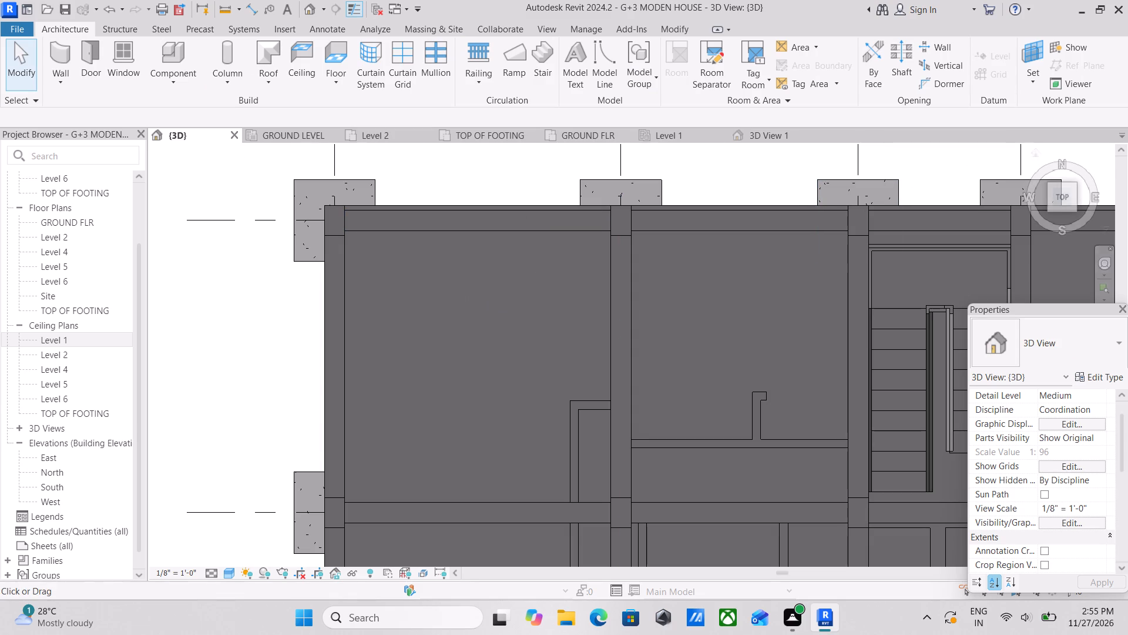
Examine the house's walls, beams and stairs in 3D from the corner angle and from the top.
{"action": "left_click", "coordinate": [1074, 208]}
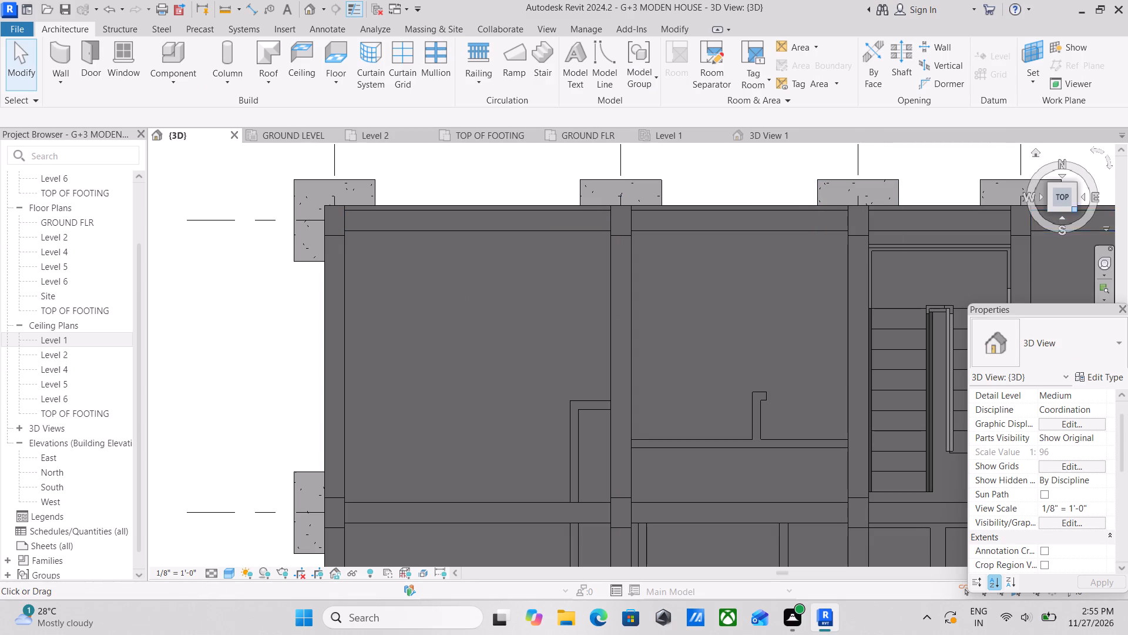
{"action": "scroll", "coordinate": [702, 296], "scroll_direction": "up", "scroll_amount": 4}
{"action": "scroll", "coordinate": [658, 443], "scroll_direction": "up", "scroll_amount": 4}
{"action": "scroll", "coordinate": [672, 389], "scroll_direction": "up", "scroll_amount": 3}
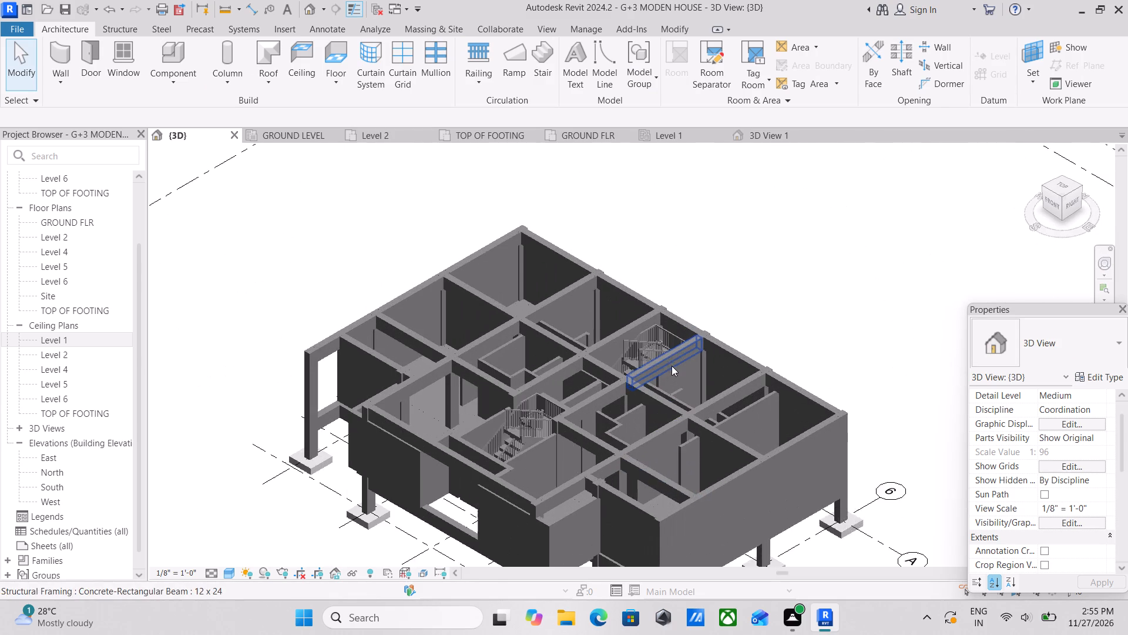
{"action": "middle_click_drag", "start_coordinate": [672, 364], "coordinate": [680, 397]}
{"action": "scroll", "coordinate": [546, 314], "scroll_direction": "up", "scroll_amount": 3}
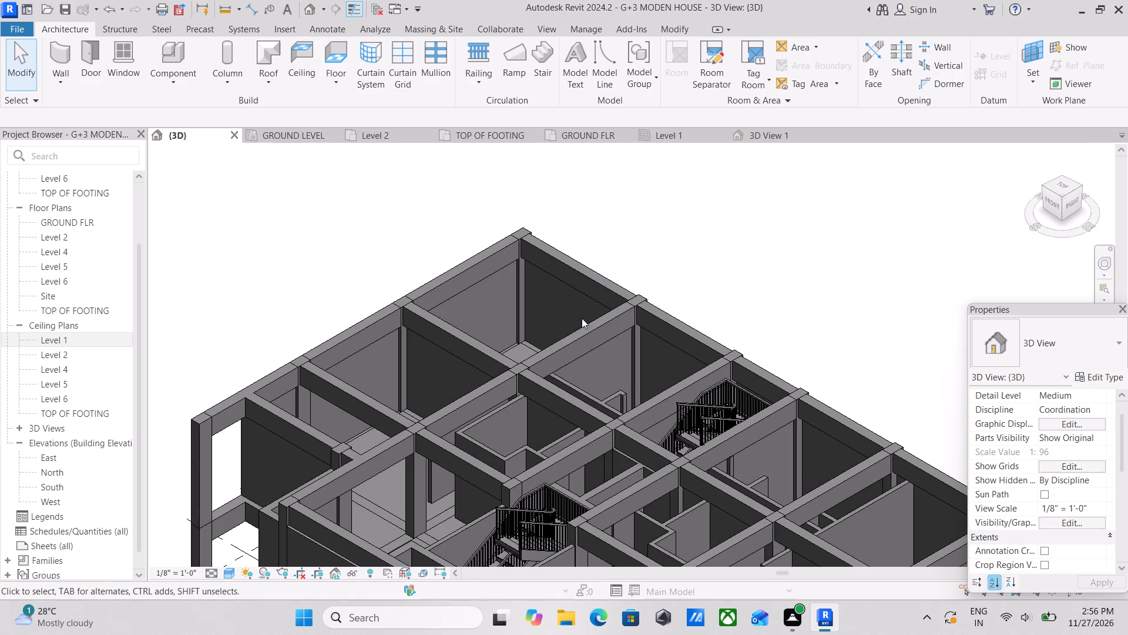
{"action": "left_click", "coordinate": [1062, 192]}
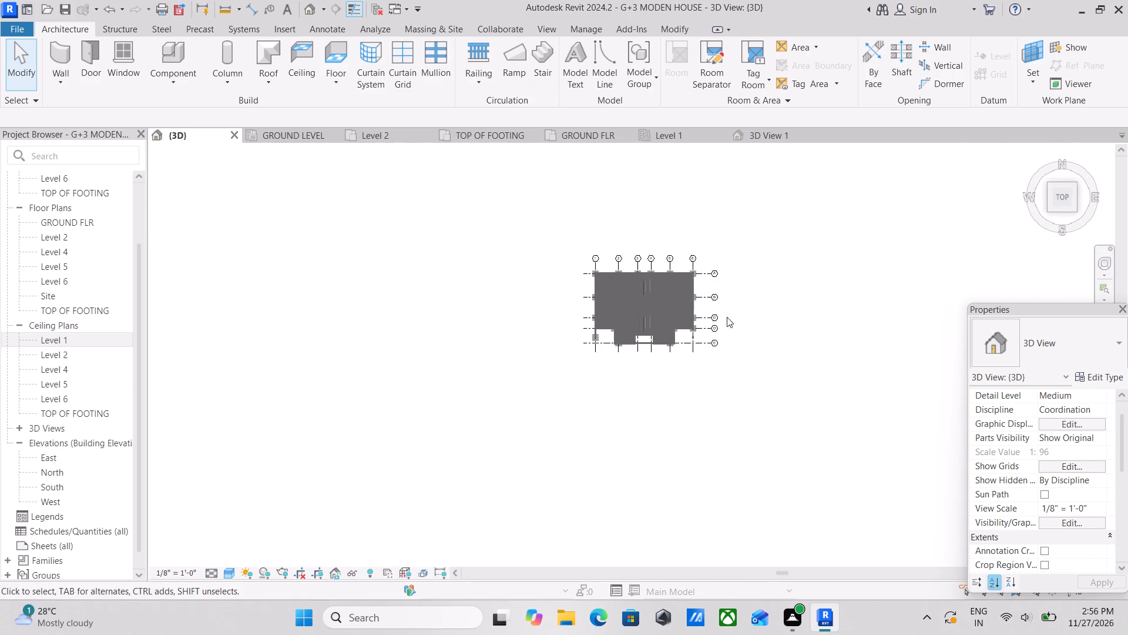
{"action": "scroll", "coordinate": [546, 345], "scroll_direction": "up", "scroll_amount": 2}
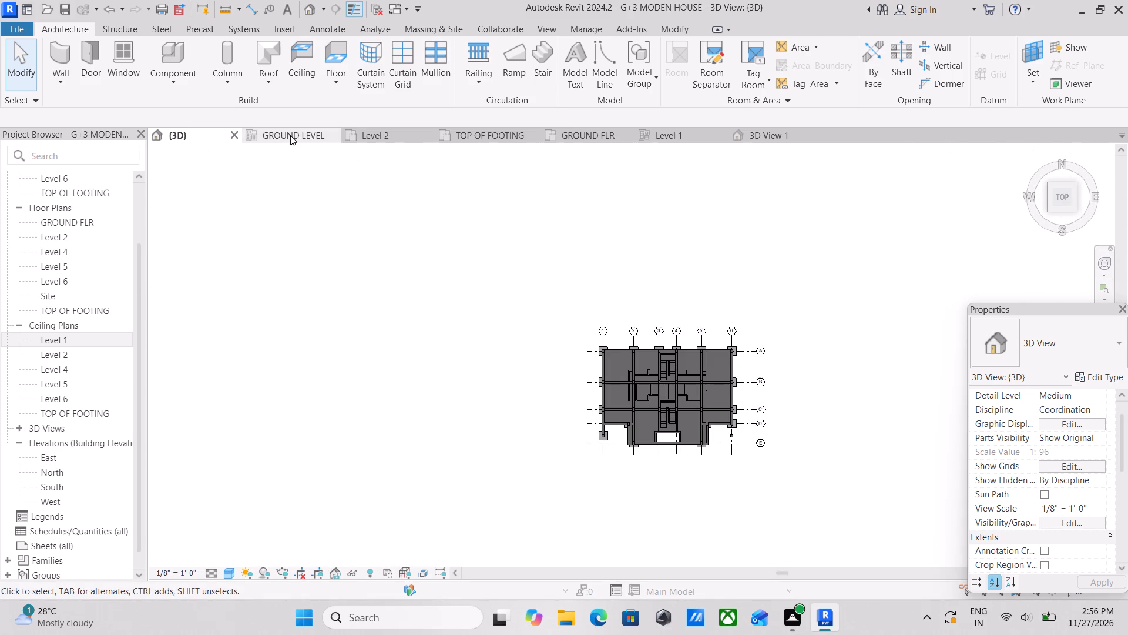
Open the GROUND FLR floor plan and start an automatic ceiling of type white ceiling 6" around BED ROOM 10.
{"action": "left_click", "coordinate": [573, 133]}
{"action": "scroll", "coordinate": [649, 375], "scroll_direction": "up", "scroll_amount": 1}
{"action": "middle_click_drag", "start_coordinate": [650, 367], "coordinate": [560, 429]}
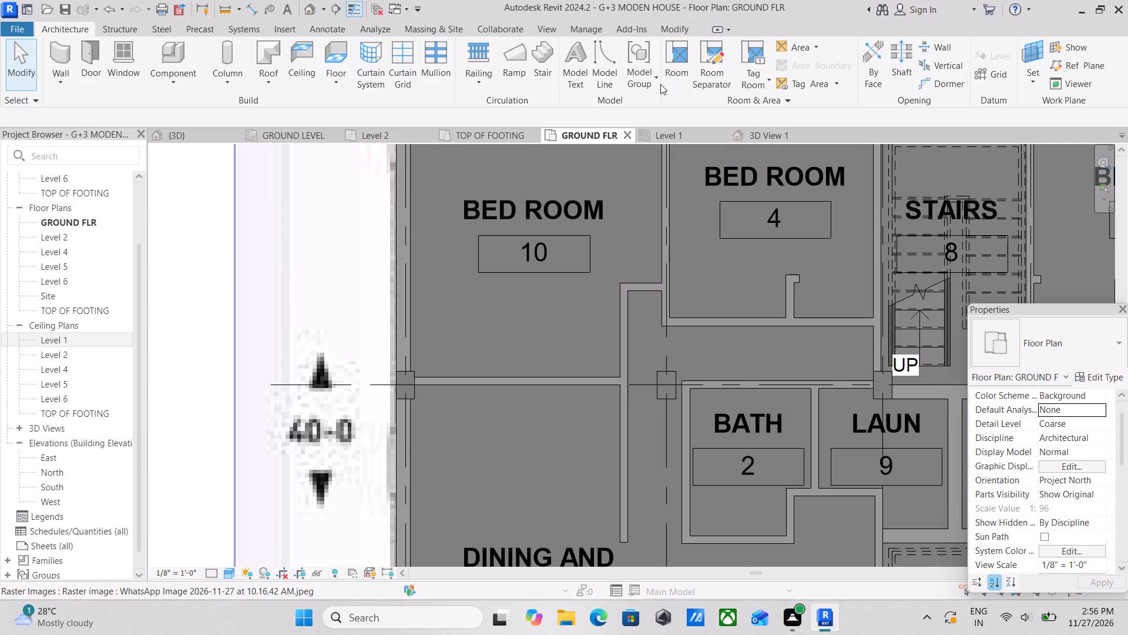
{"action": "left_click", "coordinate": [305, 66]}
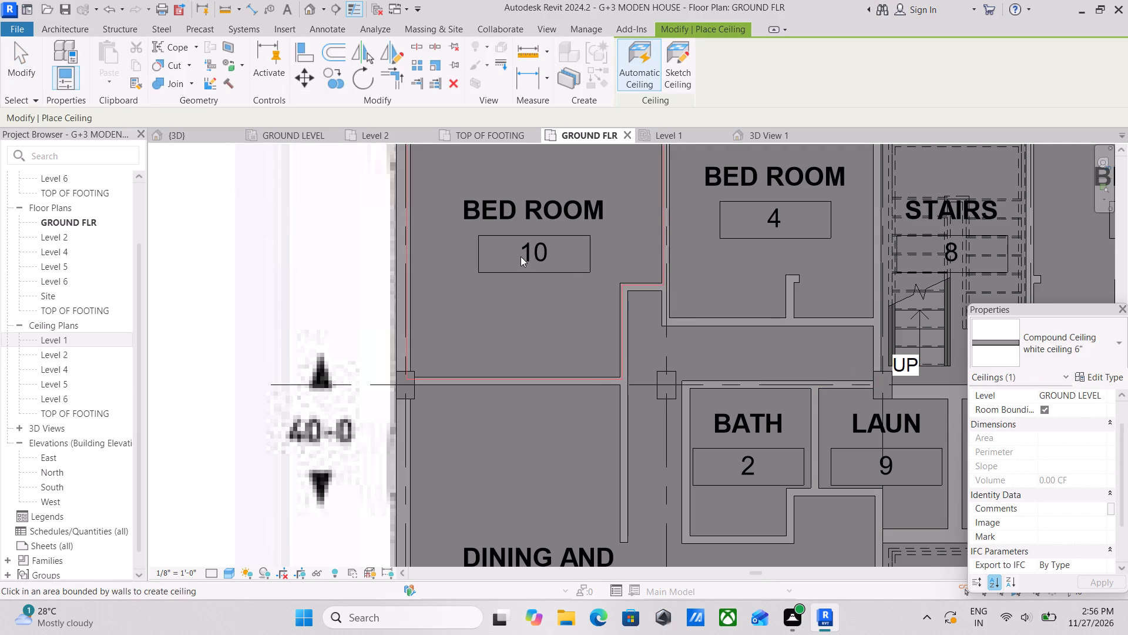
{"action": "middle_click_drag", "start_coordinate": [521, 256], "coordinate": [521, 308]}
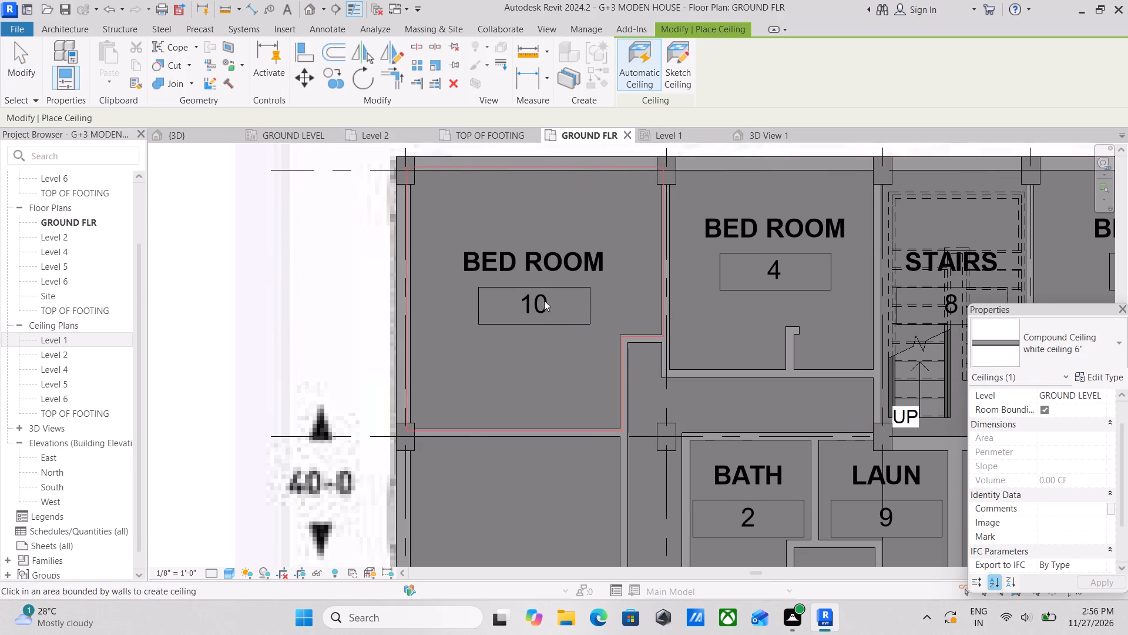
{"action": "middle_click_drag", "start_coordinate": [544, 300], "coordinate": [541, 336]}
{"action": "scroll", "coordinate": [544, 273], "scroll_direction": "up", "scroll_amount": 2}
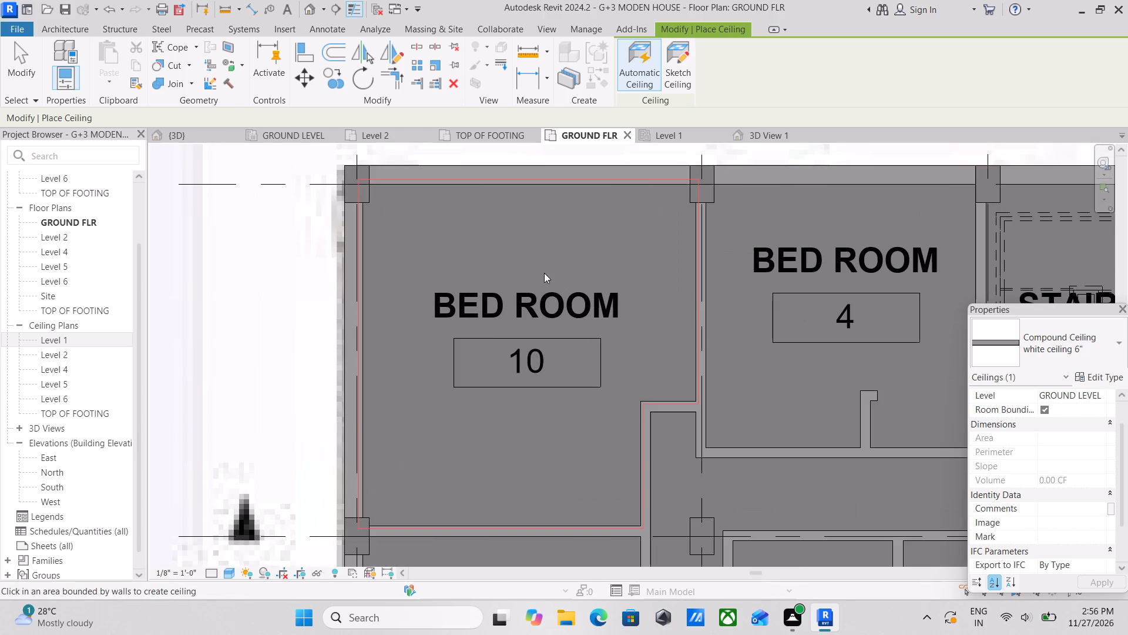
{"action": "middle_click_drag", "start_coordinate": [544, 273], "coordinate": [525, 302]}
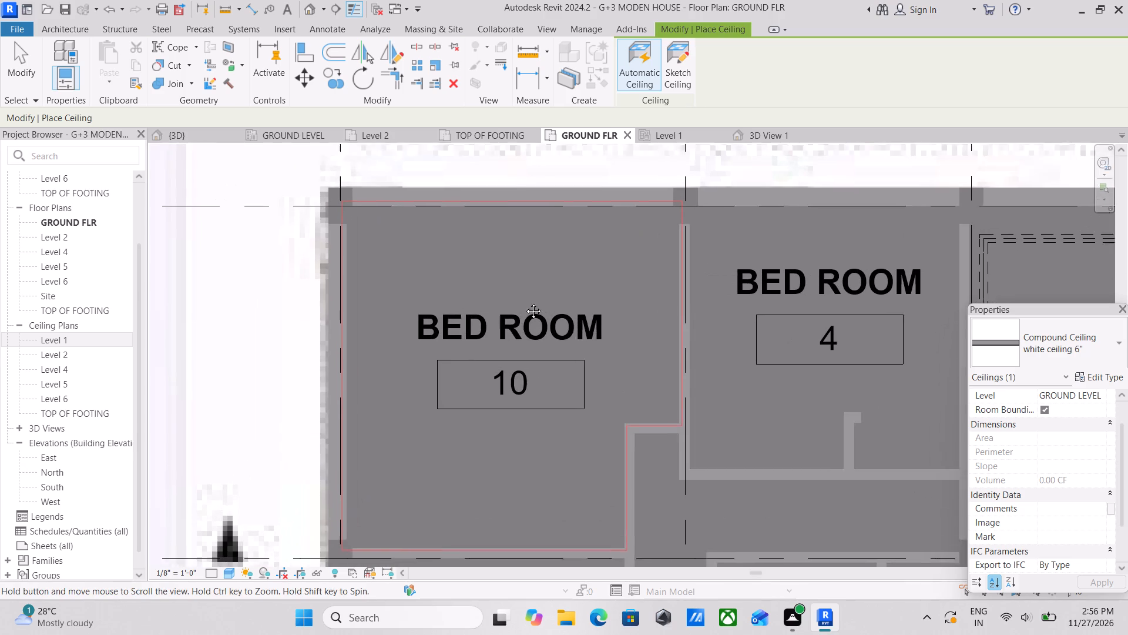
{"action": "middle_click_drag", "start_coordinate": [525, 302], "coordinate": [595, 238]}
{"action": "scroll", "coordinate": [566, 246], "scroll_direction": "down", "scroll_amount": 1}
{"action": "middle_click_drag", "start_coordinate": [565, 246], "coordinate": [574, 299]}
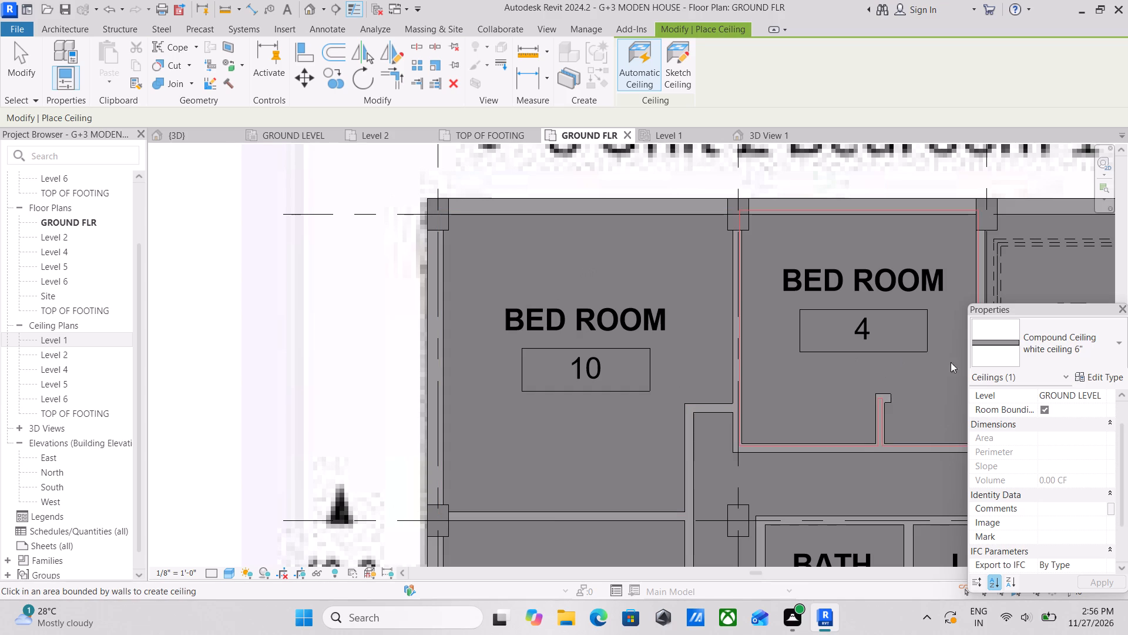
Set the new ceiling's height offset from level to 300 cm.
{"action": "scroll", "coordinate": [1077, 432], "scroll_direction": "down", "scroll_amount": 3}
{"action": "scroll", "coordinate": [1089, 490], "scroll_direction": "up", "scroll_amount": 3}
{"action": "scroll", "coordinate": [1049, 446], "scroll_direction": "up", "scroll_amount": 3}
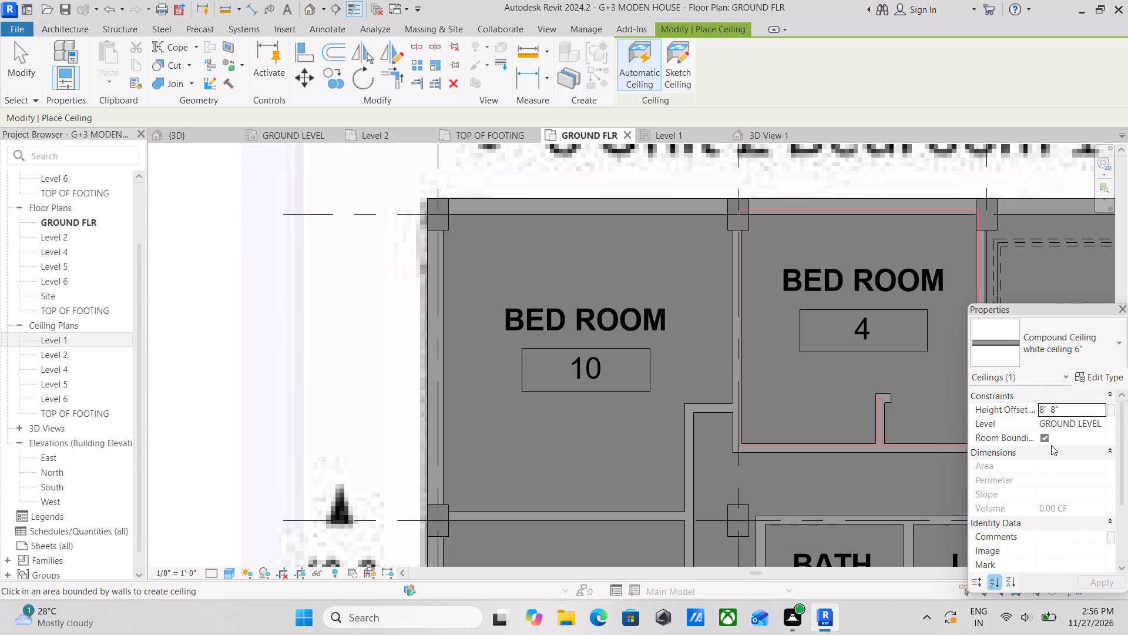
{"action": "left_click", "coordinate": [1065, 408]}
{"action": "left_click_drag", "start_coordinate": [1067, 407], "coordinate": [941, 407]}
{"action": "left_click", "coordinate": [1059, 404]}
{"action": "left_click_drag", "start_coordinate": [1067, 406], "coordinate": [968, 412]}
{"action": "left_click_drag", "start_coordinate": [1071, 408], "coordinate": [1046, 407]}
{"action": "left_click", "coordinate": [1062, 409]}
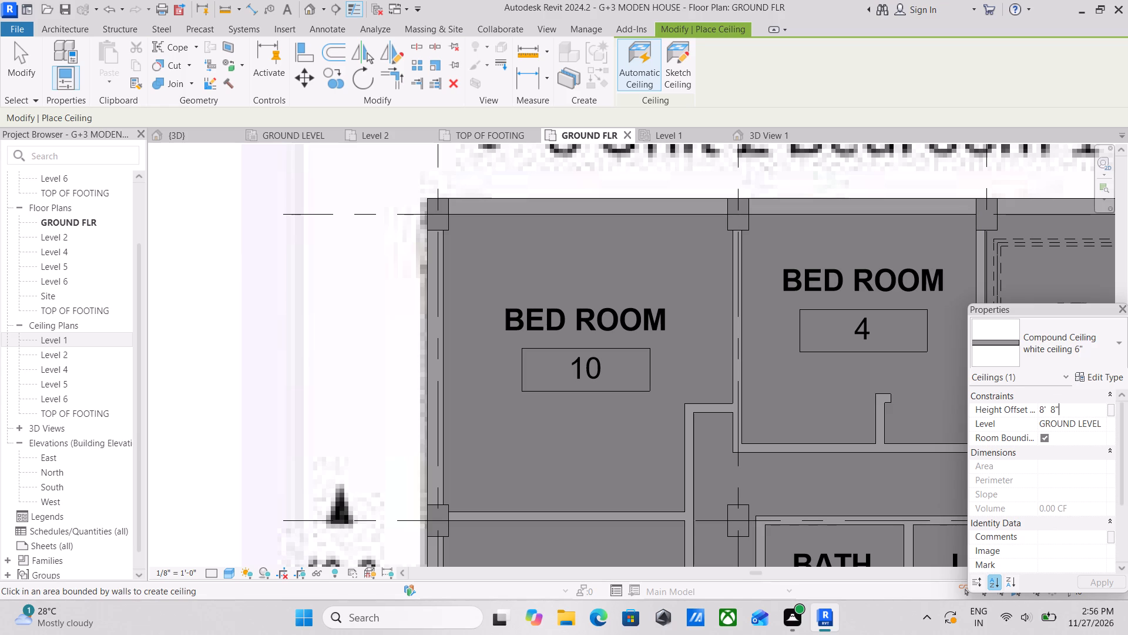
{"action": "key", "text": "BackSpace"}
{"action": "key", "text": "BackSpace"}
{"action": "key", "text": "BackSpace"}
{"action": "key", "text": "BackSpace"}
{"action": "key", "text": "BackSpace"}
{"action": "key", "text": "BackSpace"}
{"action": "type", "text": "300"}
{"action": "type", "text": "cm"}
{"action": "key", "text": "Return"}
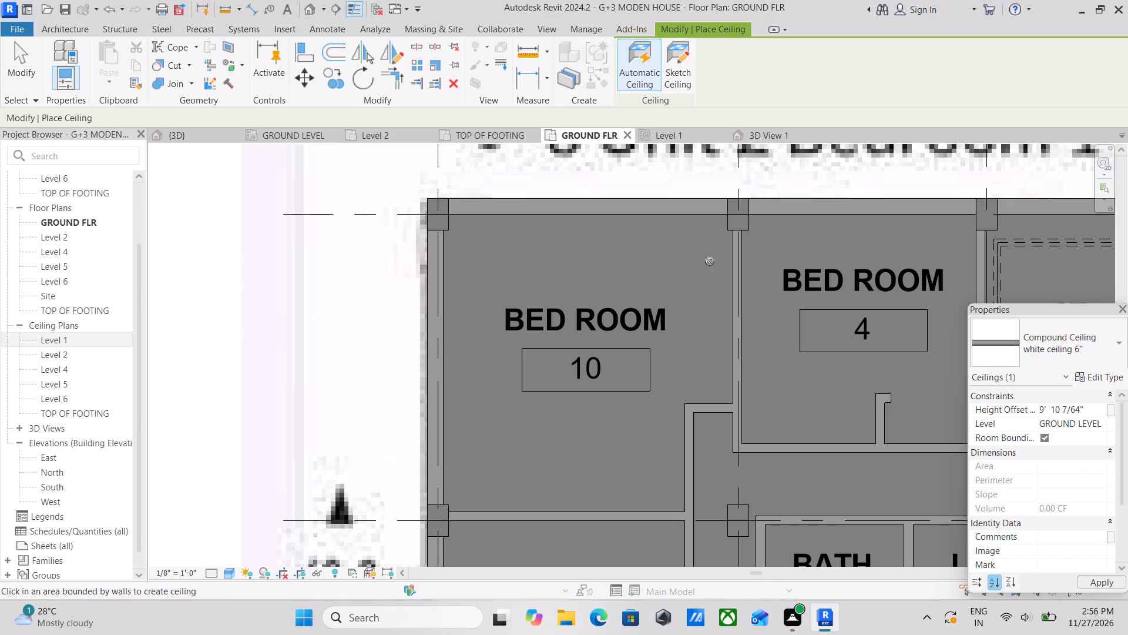
Set the ceiling's height offset to 8' 8" and place the automatic ceiling in BED ROOM 10.
{"action": "scroll", "coordinate": [1078, 413], "scroll_direction": "up", "scroll_amount": 2}
{"action": "double_click", "coordinate": [1090, 409]}
{"action": "left_click_drag", "start_coordinate": [1099, 406], "coordinate": [948, 405]}
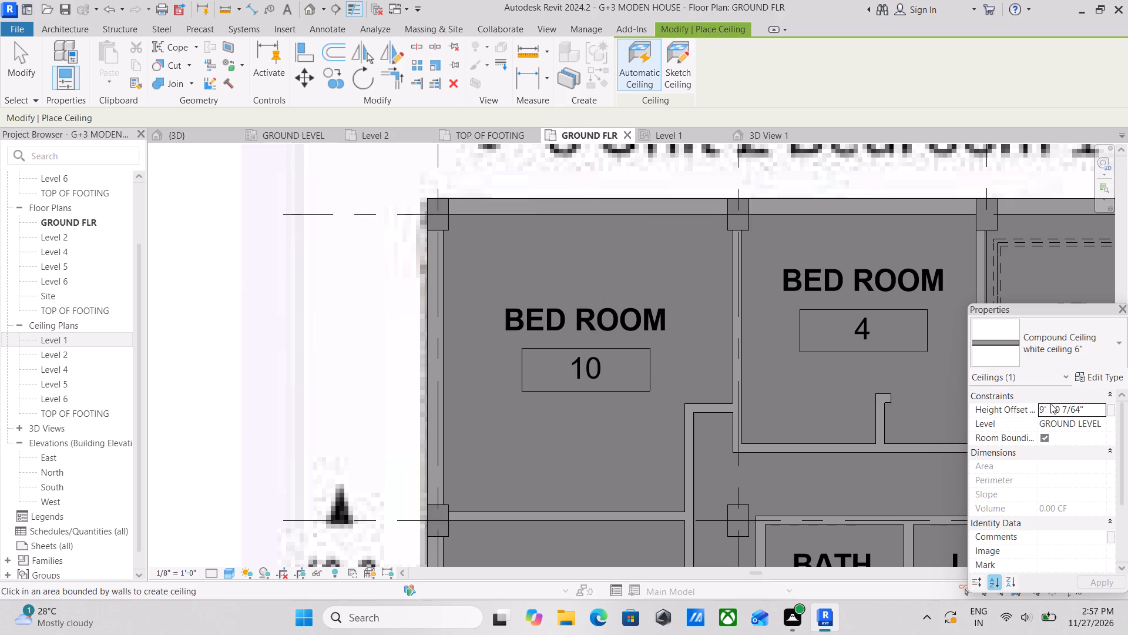
{"action": "left_click_drag", "start_coordinate": [1092, 402], "coordinate": [1084, 405]}
{"action": "left_click", "coordinate": [1112, 392]}
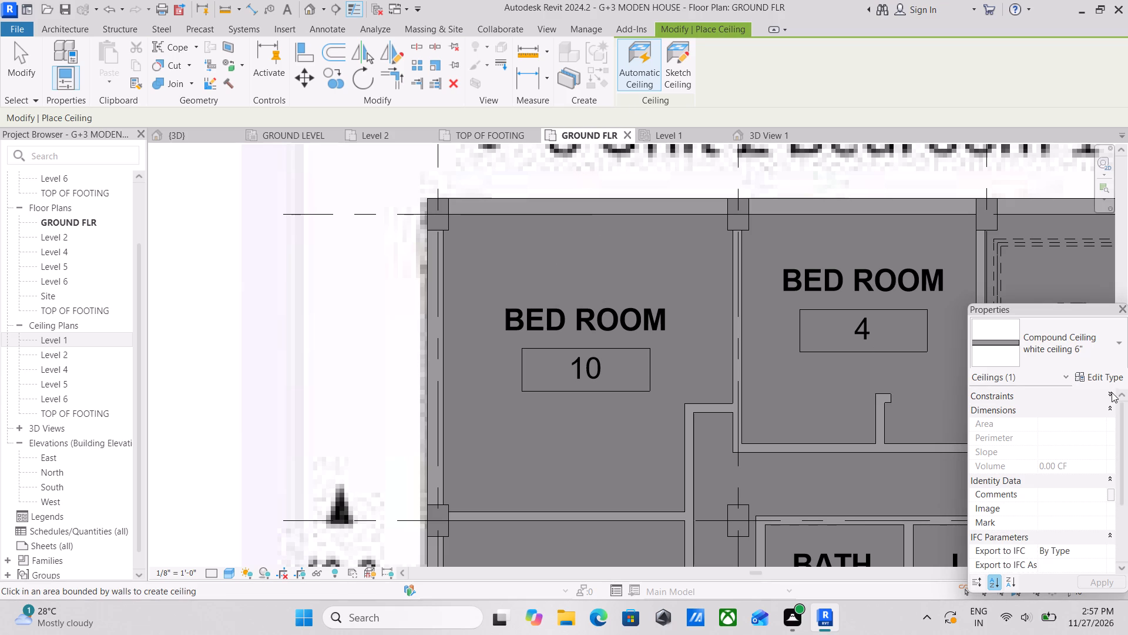
{"action": "left_click", "coordinate": [1087, 407]}
{"action": "left_click_drag", "start_coordinate": [1087, 407], "coordinate": [1026, 409]}
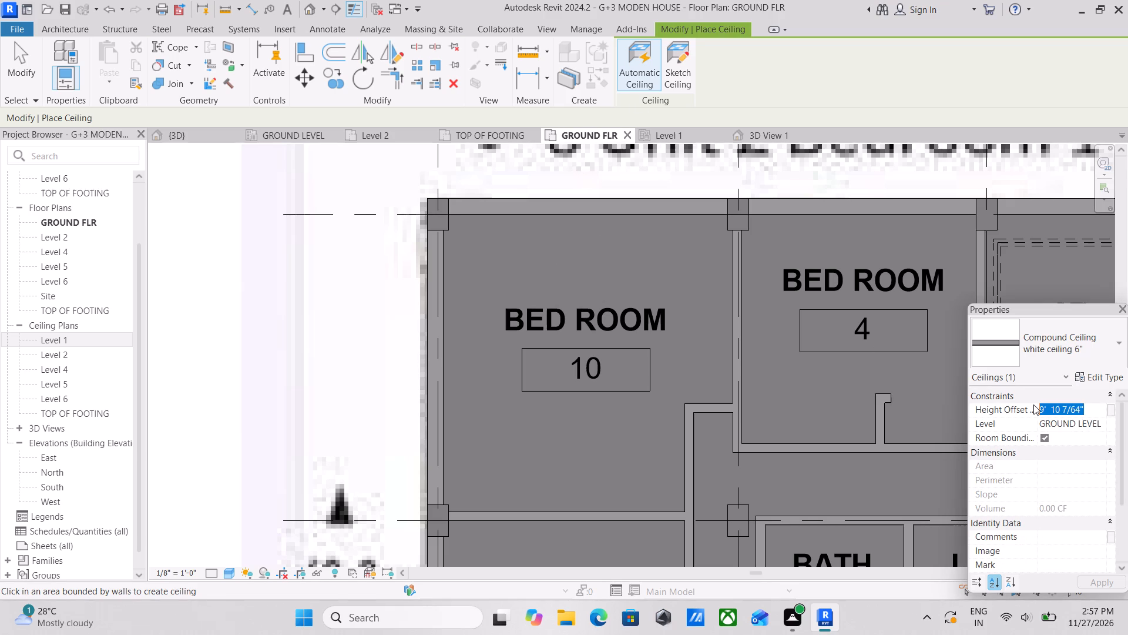
{"action": "type", "text": "8'"}
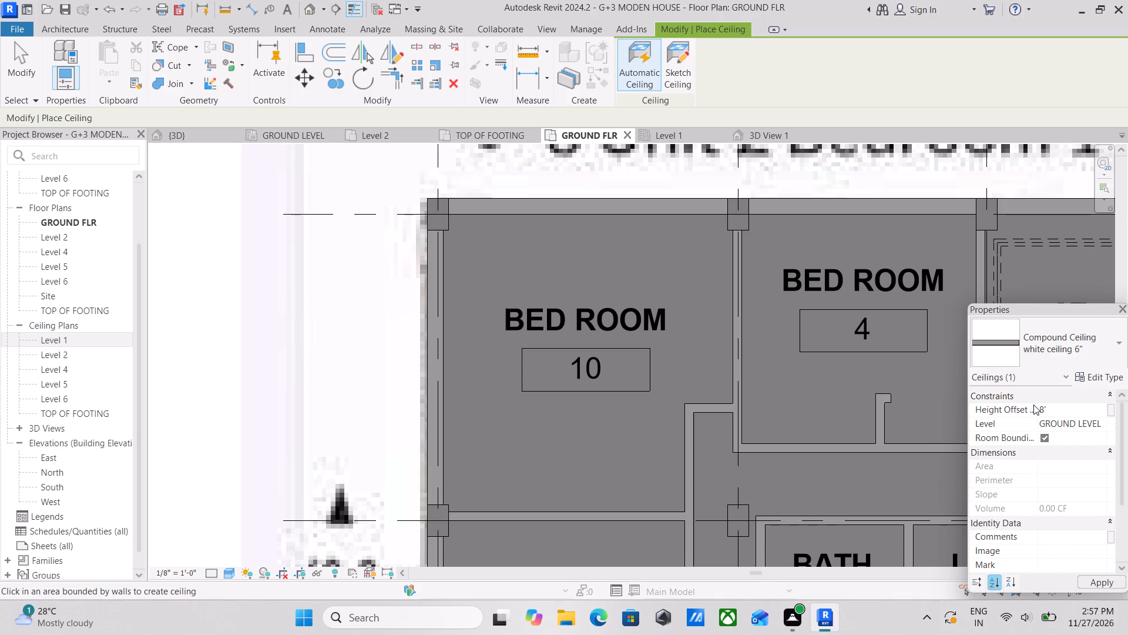
{"action": "key", "text": "8"}
{"action": "key", "text": "Return"}
{"action": "scroll", "coordinate": [585, 290], "scroll_direction": "up", "scroll_amount": 1}
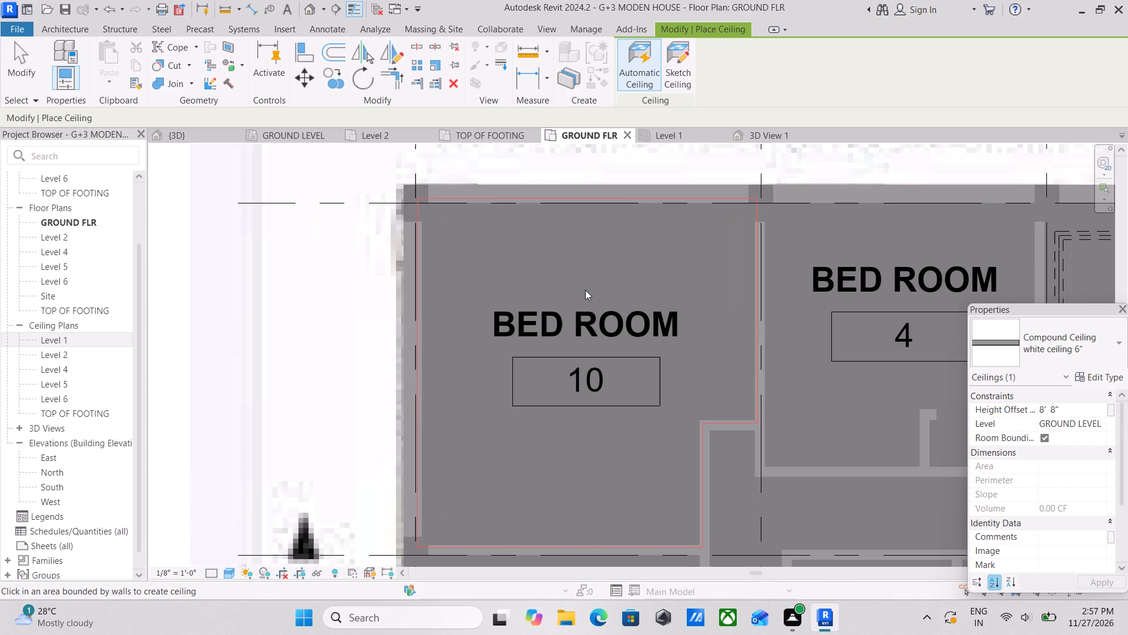
{"action": "left_click", "coordinate": [585, 290]}
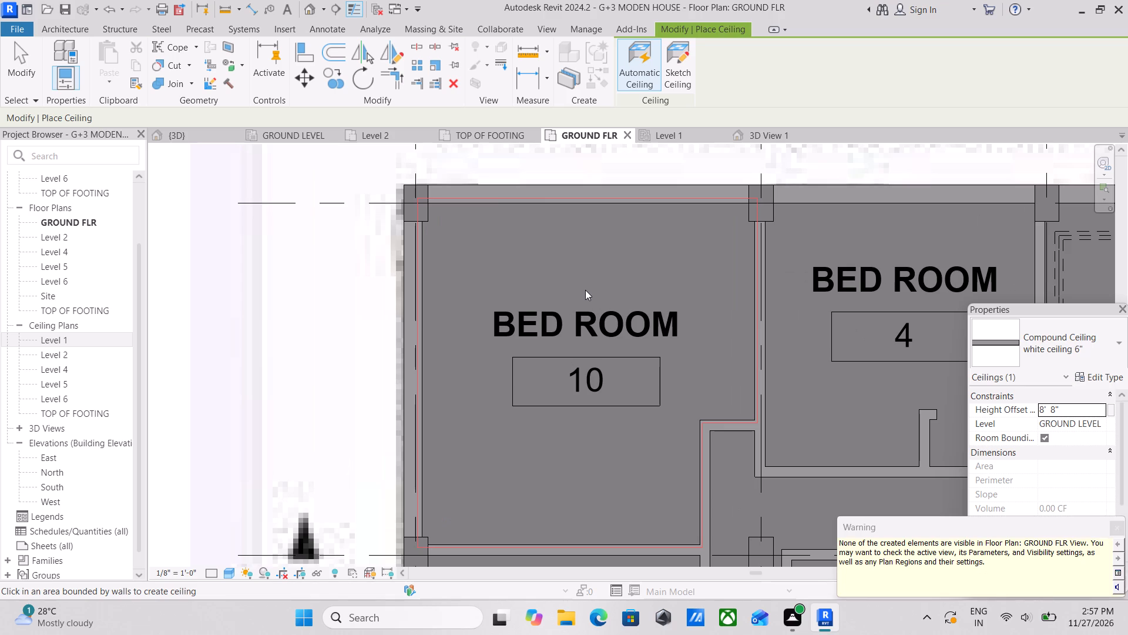
{"action": "scroll", "coordinate": [585, 290], "scroll_direction": "down", "scroll_amount": 1}
{"action": "middle_click_drag", "start_coordinate": [585, 290], "coordinate": [593, 319]}
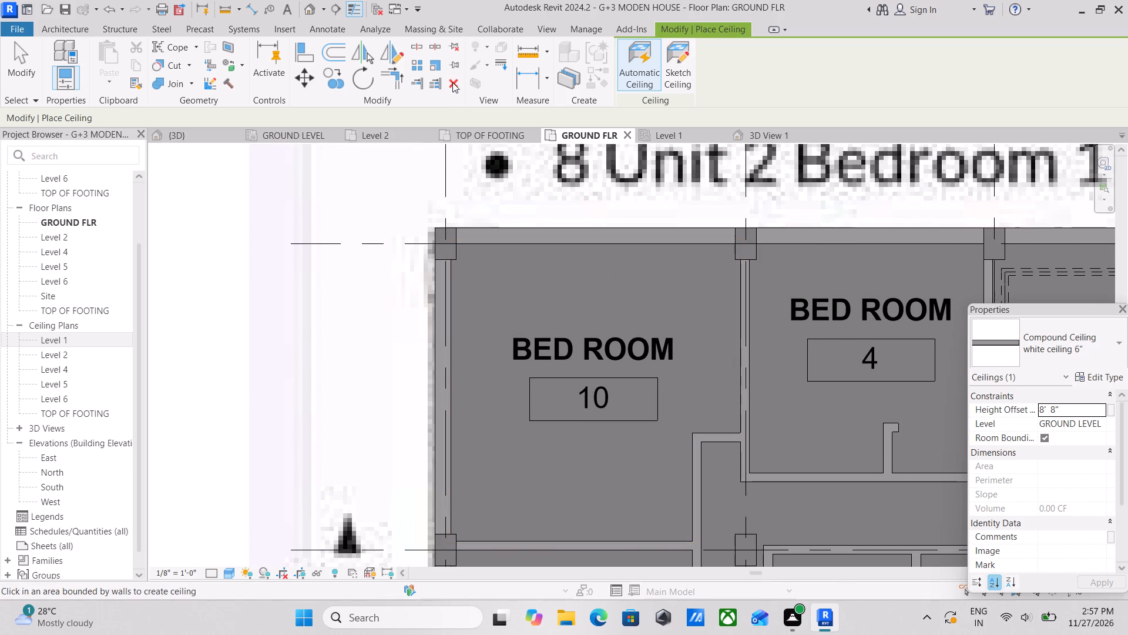
{"action": "scroll", "coordinate": [486, 255], "scroll_direction": "down", "scroll_amount": 1}
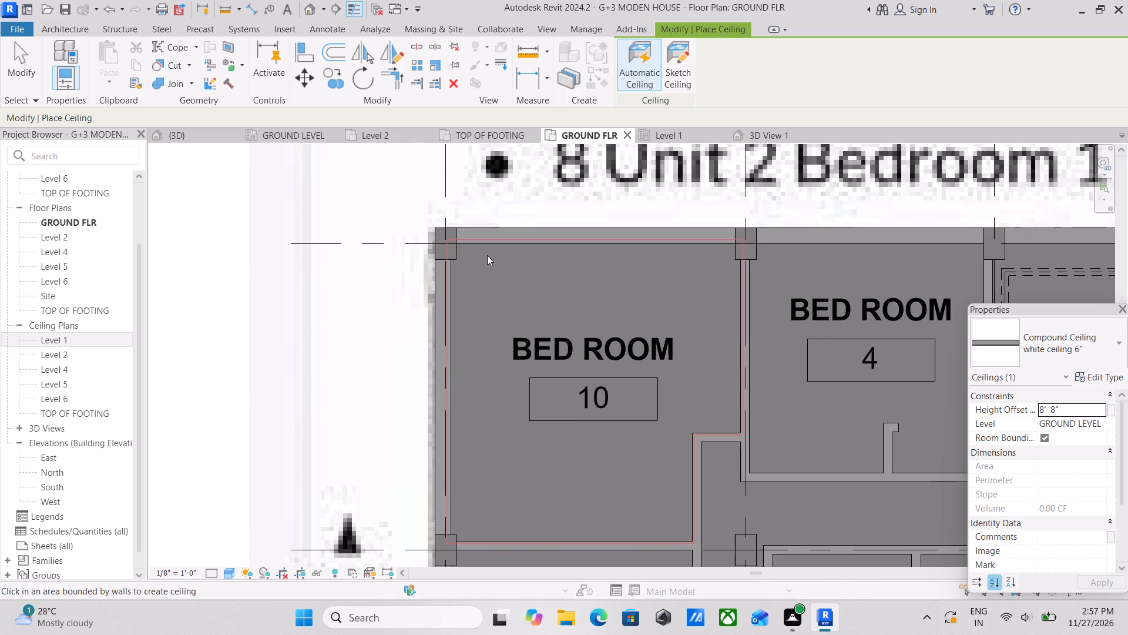
{"action": "middle_click_drag", "start_coordinate": [487, 255], "coordinate": [449, 236]}
{"action": "key", "text": "Escape"}
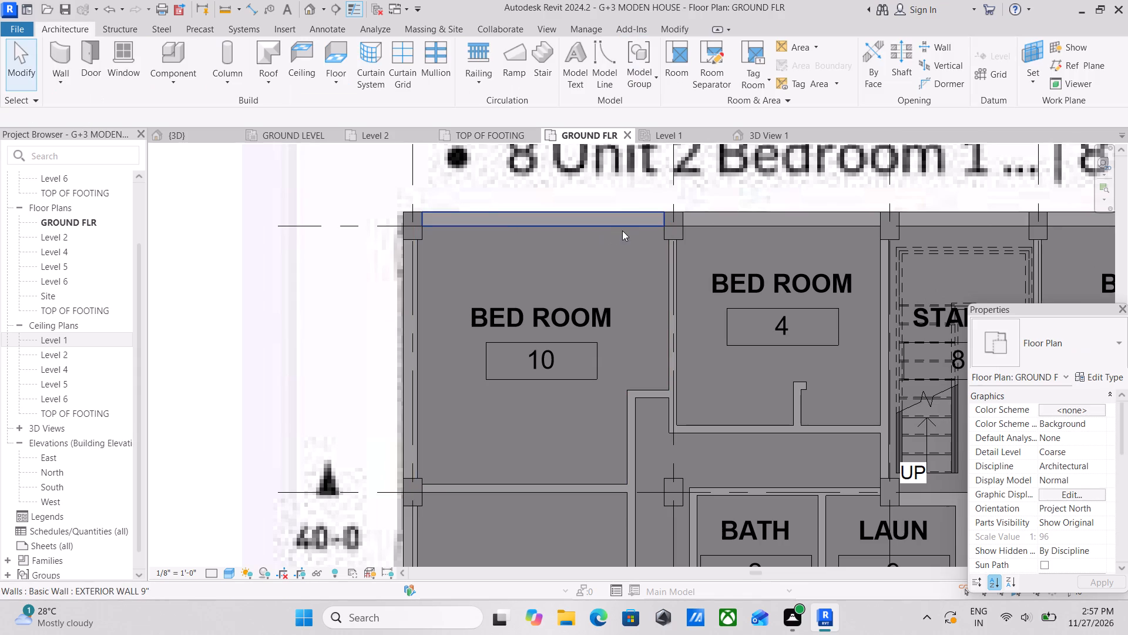
Open the Level 1 ceiling plan and examine the bedrooms and stair area for the placed ceiling.
{"action": "scroll", "coordinate": [626, 229], "scroll_direction": "down", "scroll_amount": 1}
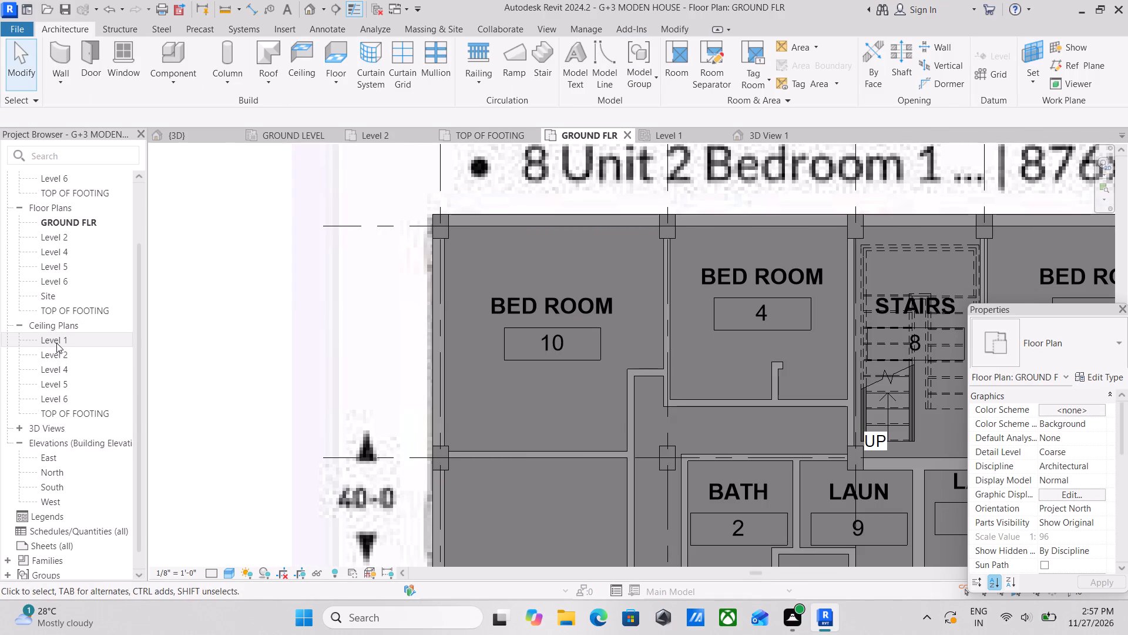
{"action": "double_click", "coordinate": [56, 343]}
{"action": "scroll", "coordinate": [550, 292], "scroll_direction": "up", "scroll_amount": 2}
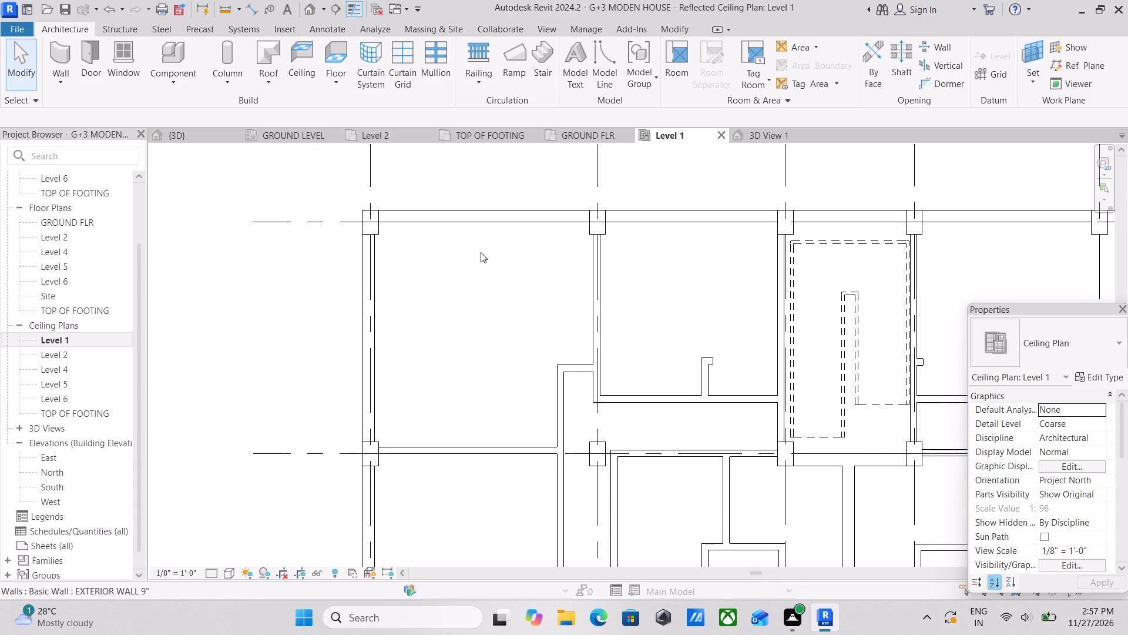
{"action": "scroll", "coordinate": [416, 286], "scroll_direction": "up", "scroll_amount": 1}
{"action": "scroll", "coordinate": [453, 219], "scroll_direction": "down", "scroll_amount": 1}
{"action": "middle_click_drag", "start_coordinate": [453, 226], "coordinate": [458, 251]}
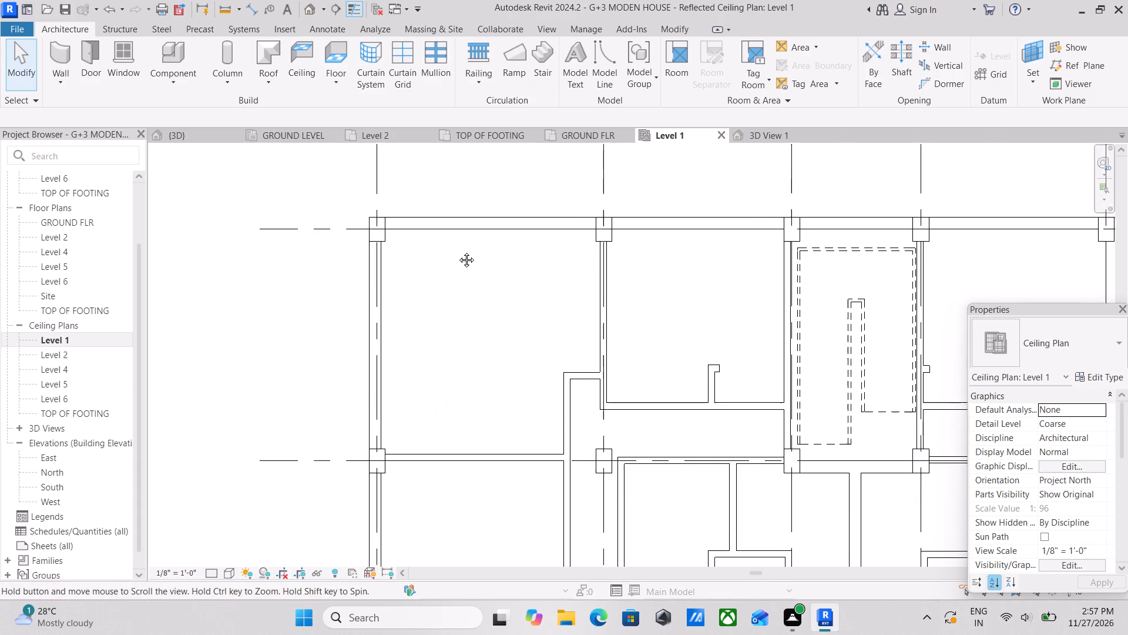
{"action": "middle_click_drag", "start_coordinate": [458, 251], "coordinate": [461, 258]}
{"action": "scroll", "coordinate": [550, 262], "scroll_direction": "down", "scroll_amount": 2}
{"action": "middle_click_drag", "start_coordinate": [551, 262], "coordinate": [552, 228]}
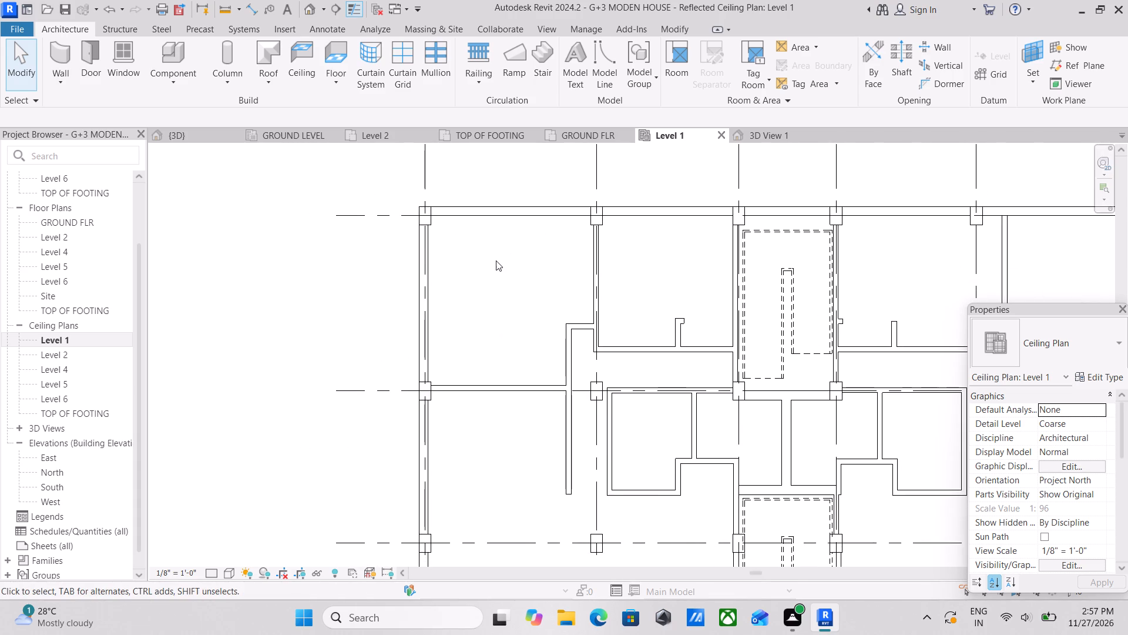
{"action": "scroll", "coordinate": [494, 283], "scroll_direction": "up", "scroll_amount": 1}
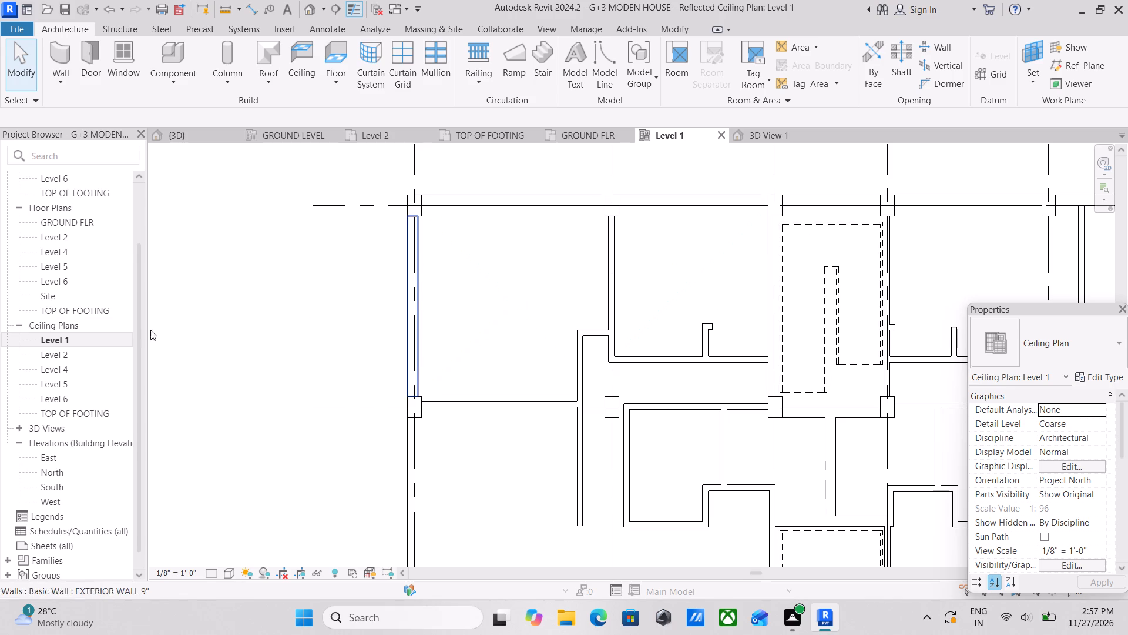
{"action": "scroll", "coordinate": [28, 344], "scroll_direction": "down", "scroll_amount": 1}
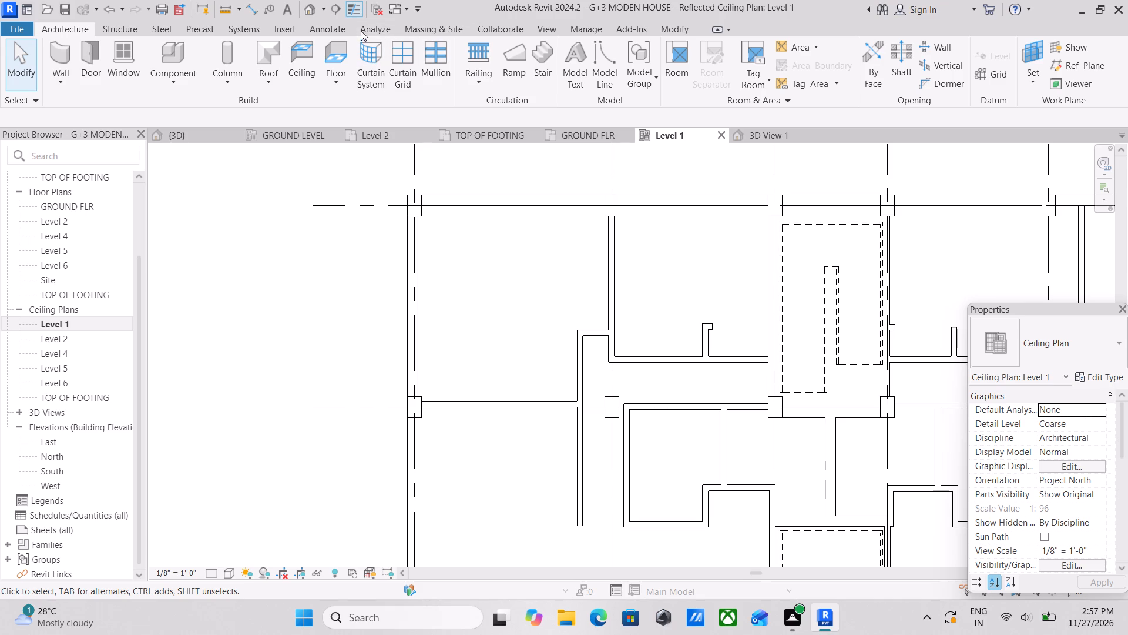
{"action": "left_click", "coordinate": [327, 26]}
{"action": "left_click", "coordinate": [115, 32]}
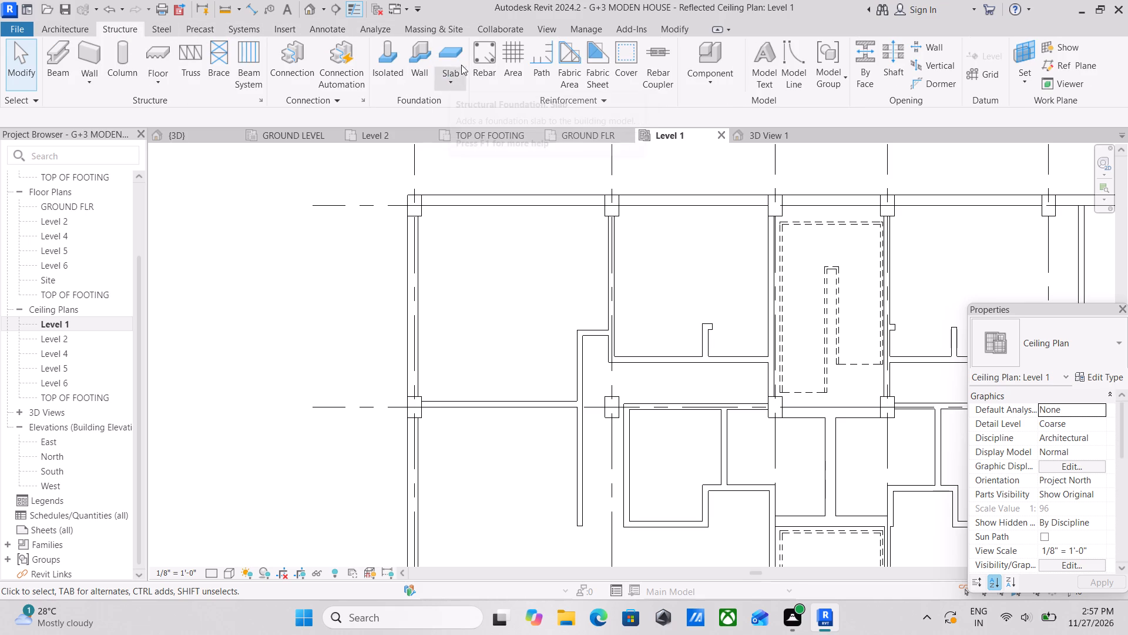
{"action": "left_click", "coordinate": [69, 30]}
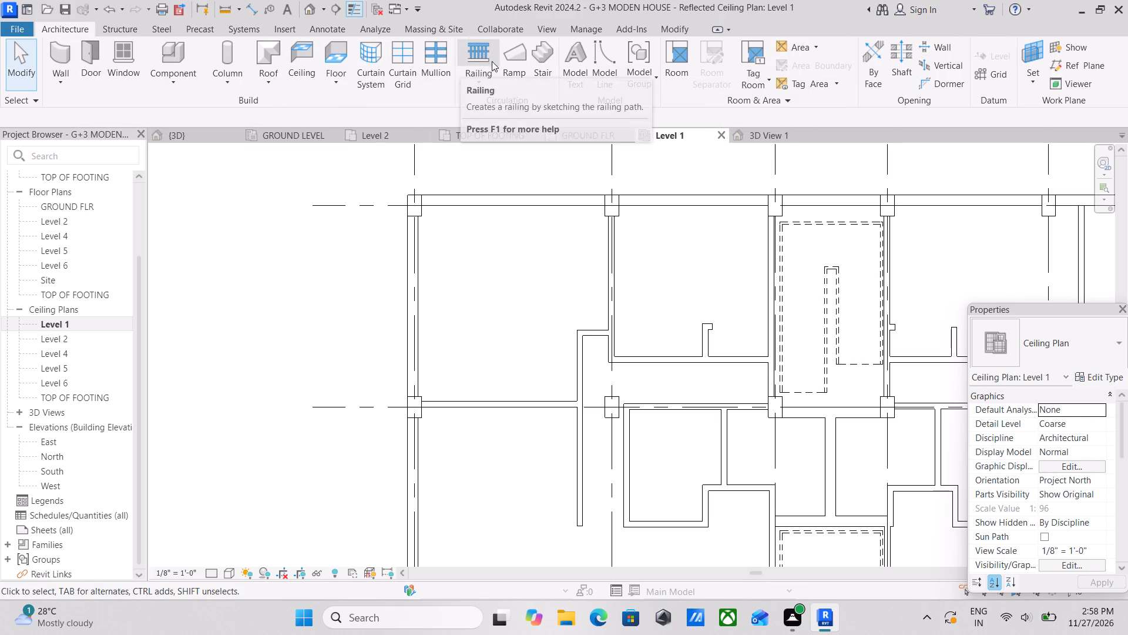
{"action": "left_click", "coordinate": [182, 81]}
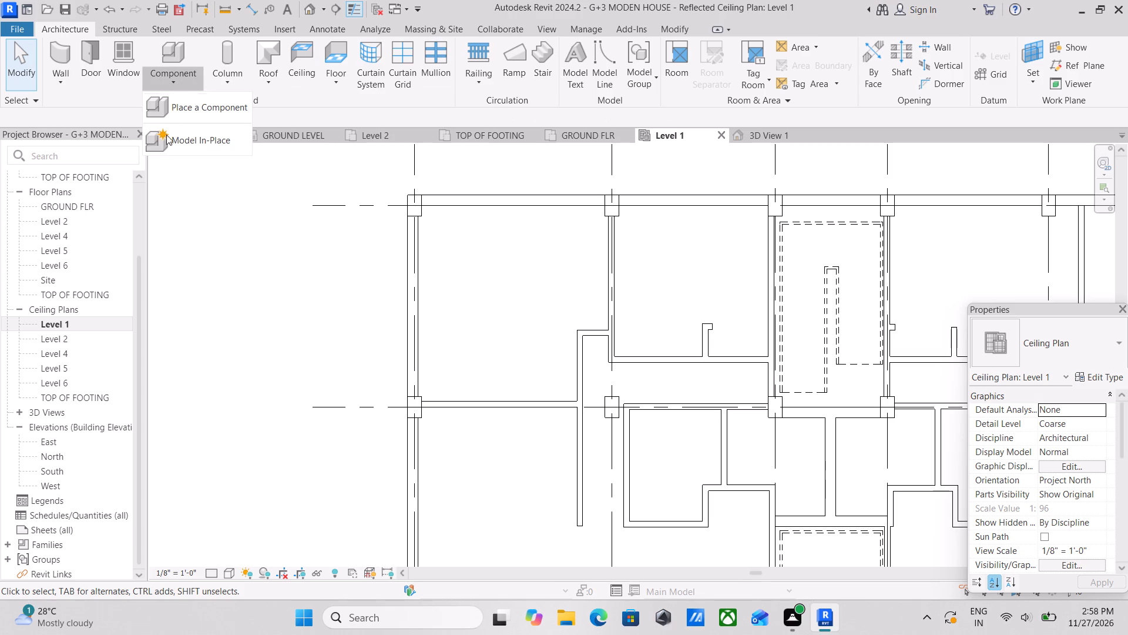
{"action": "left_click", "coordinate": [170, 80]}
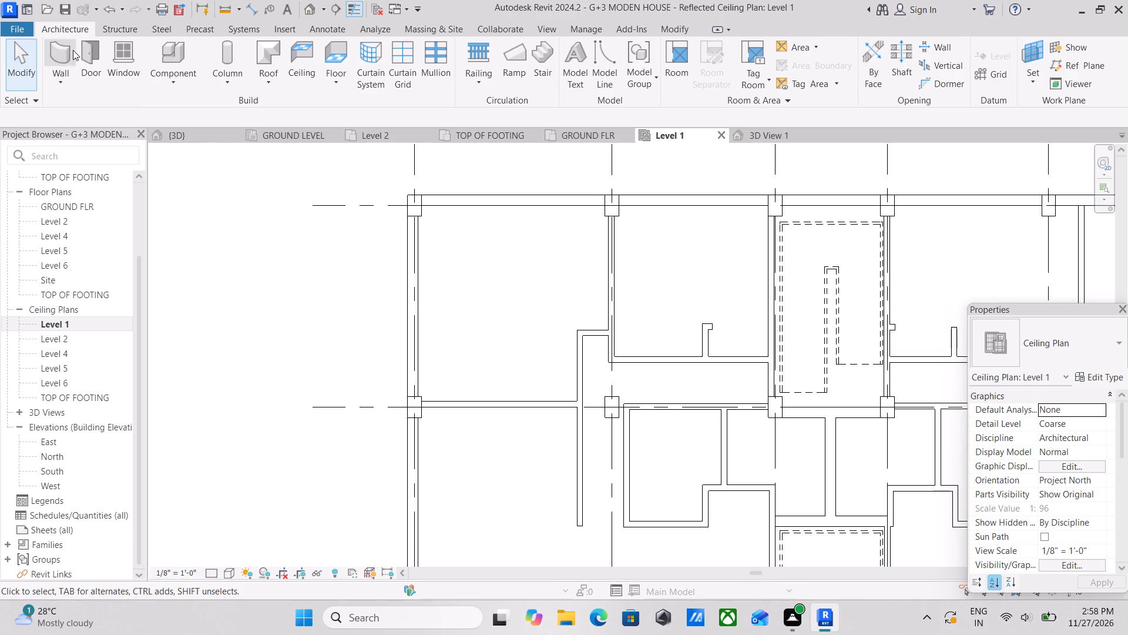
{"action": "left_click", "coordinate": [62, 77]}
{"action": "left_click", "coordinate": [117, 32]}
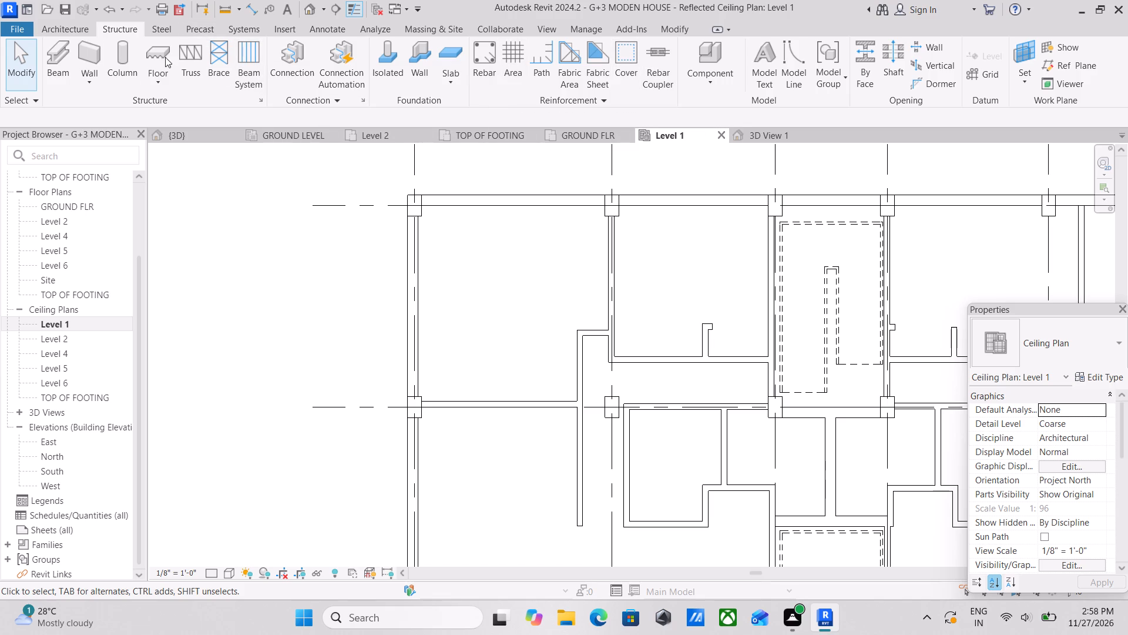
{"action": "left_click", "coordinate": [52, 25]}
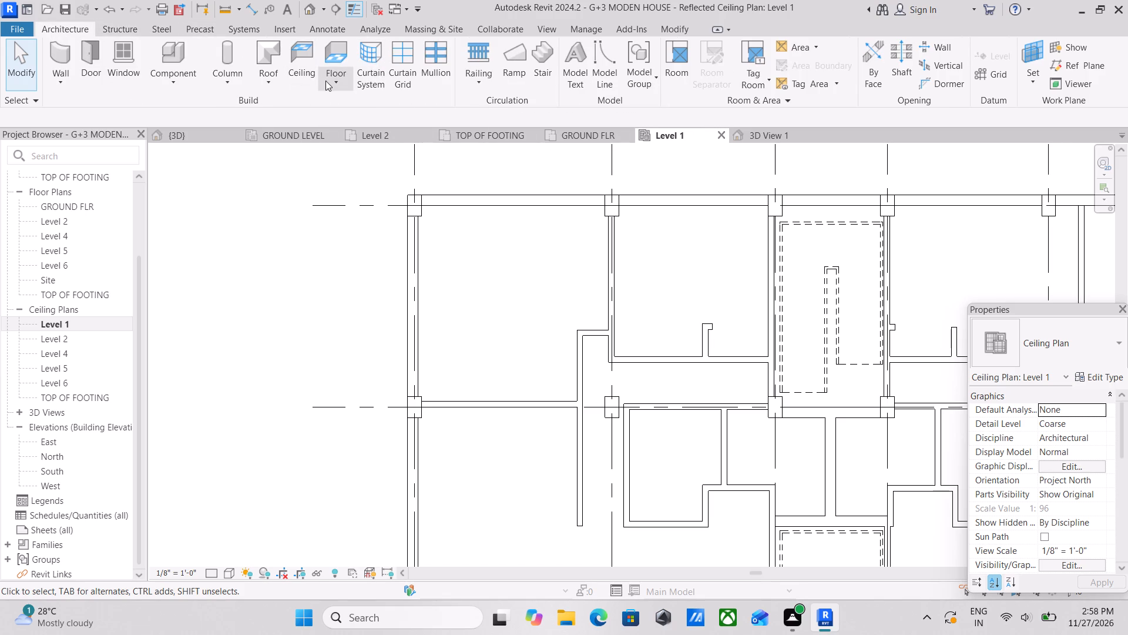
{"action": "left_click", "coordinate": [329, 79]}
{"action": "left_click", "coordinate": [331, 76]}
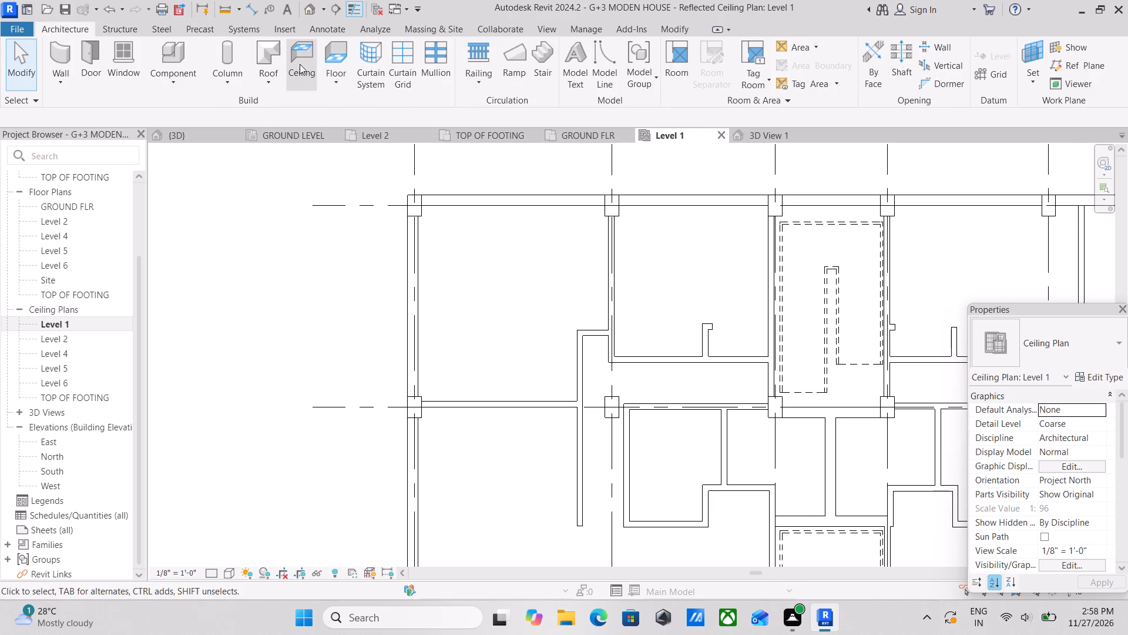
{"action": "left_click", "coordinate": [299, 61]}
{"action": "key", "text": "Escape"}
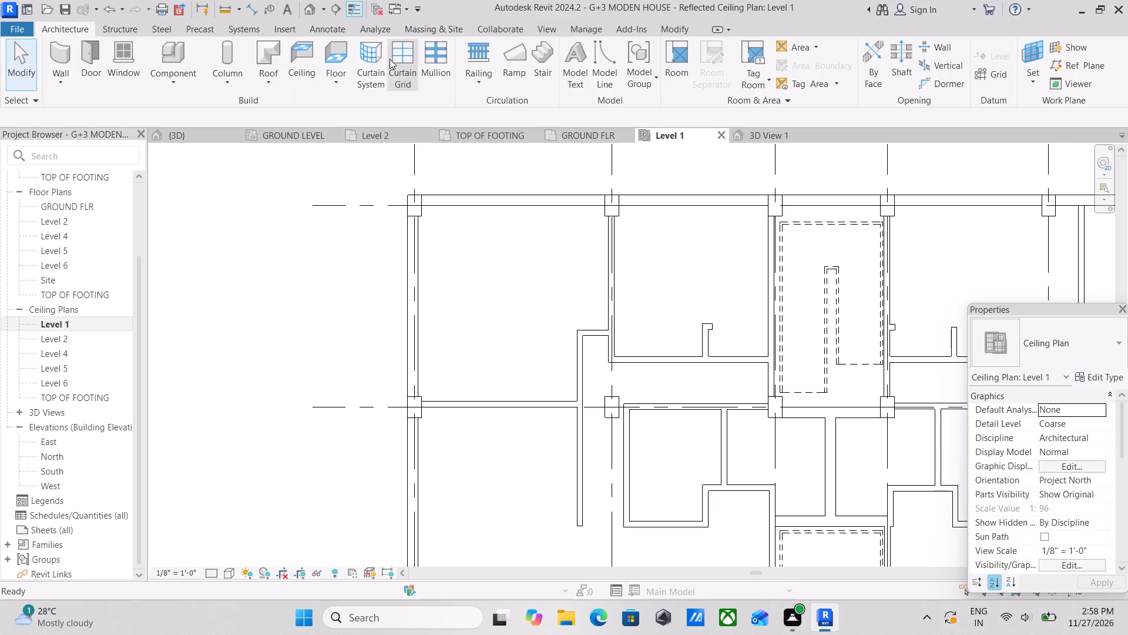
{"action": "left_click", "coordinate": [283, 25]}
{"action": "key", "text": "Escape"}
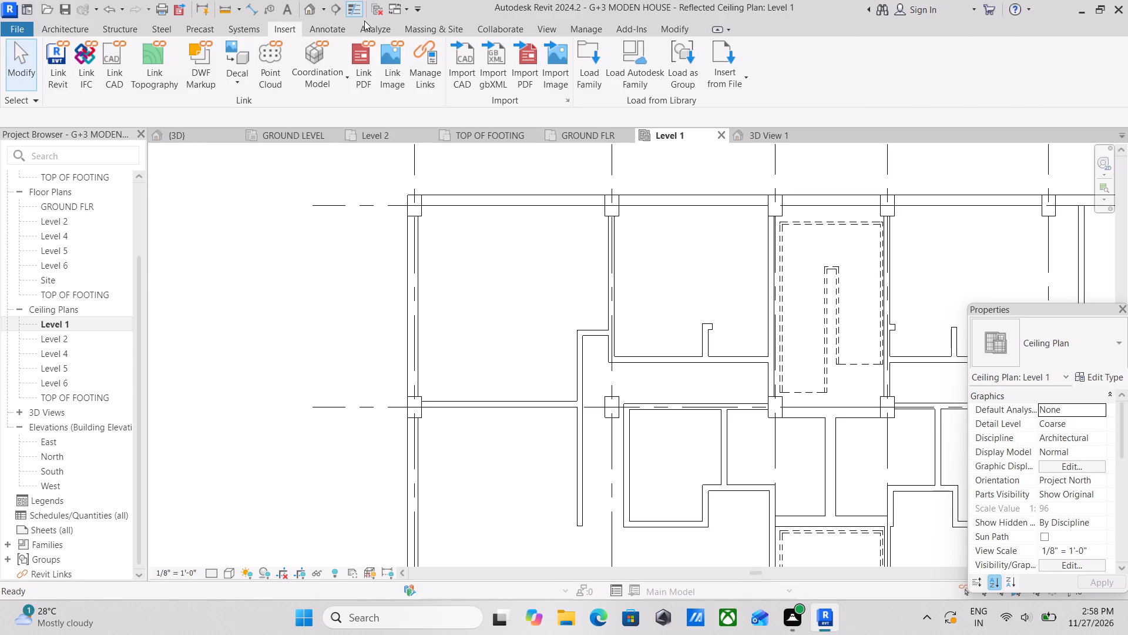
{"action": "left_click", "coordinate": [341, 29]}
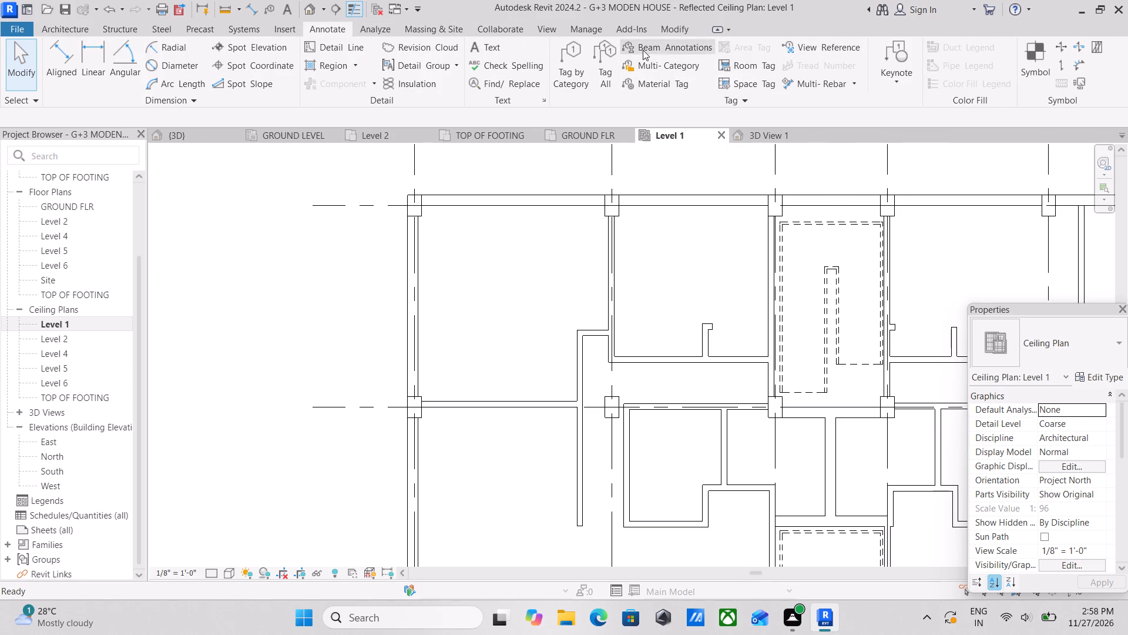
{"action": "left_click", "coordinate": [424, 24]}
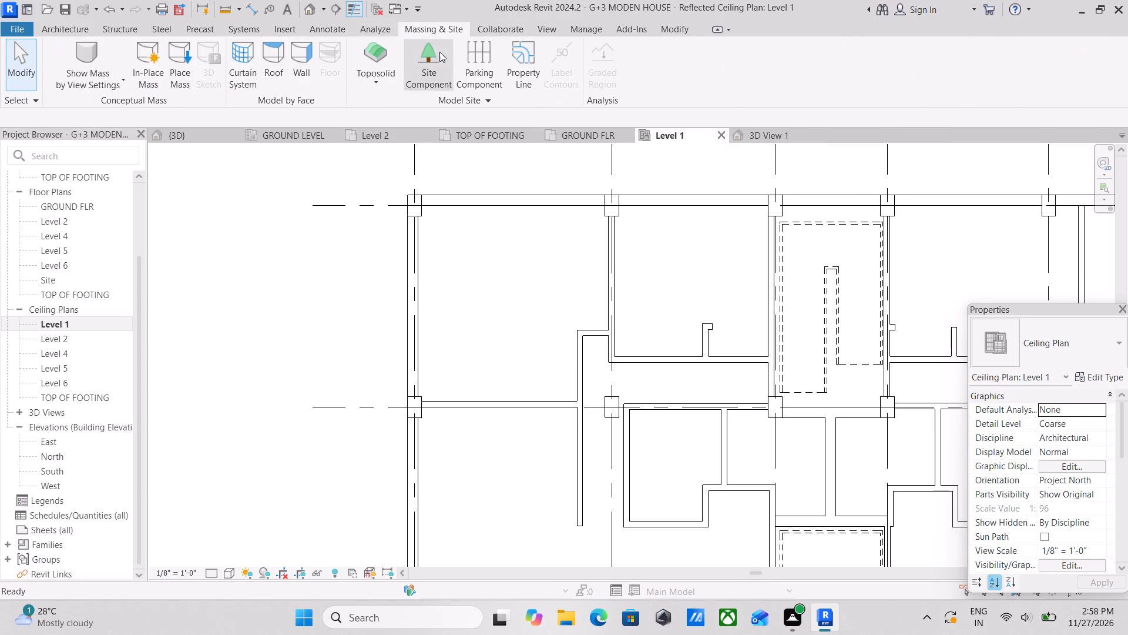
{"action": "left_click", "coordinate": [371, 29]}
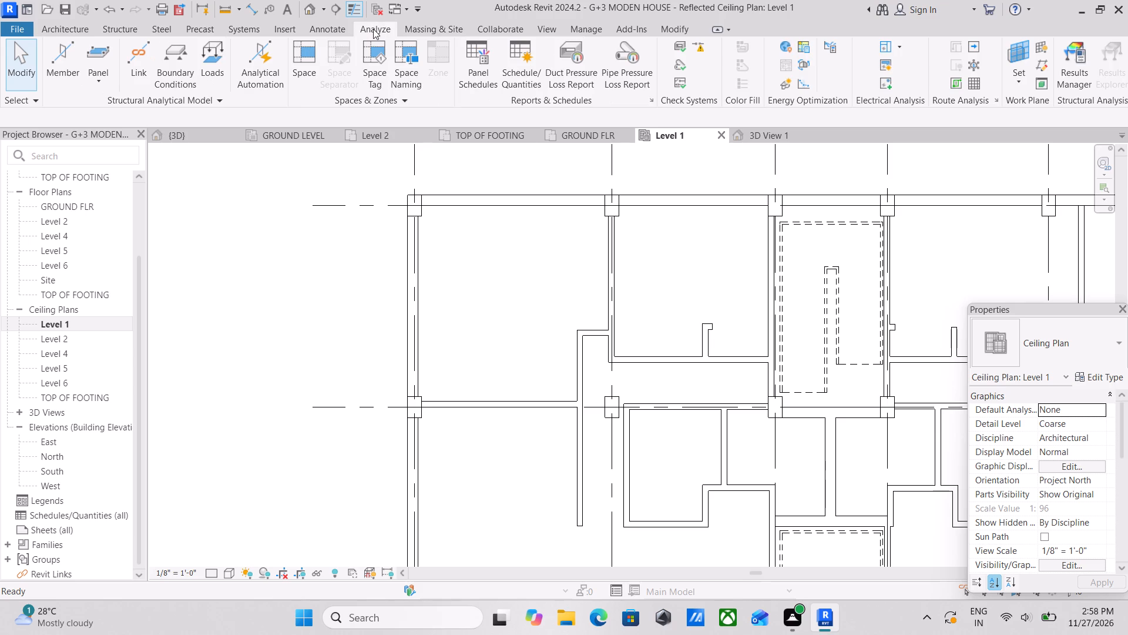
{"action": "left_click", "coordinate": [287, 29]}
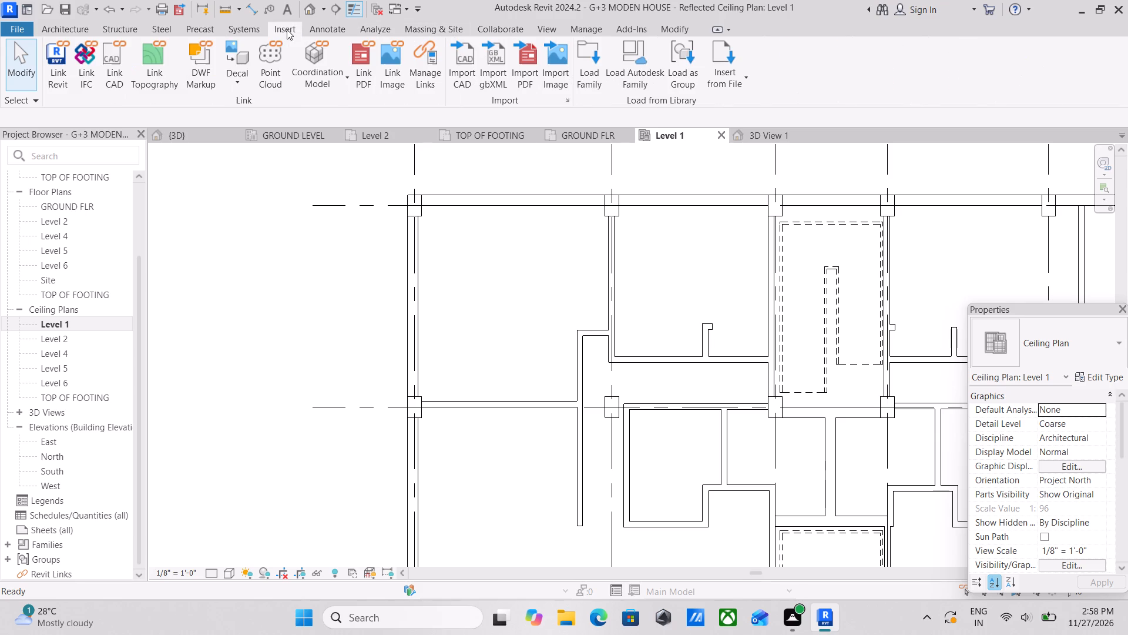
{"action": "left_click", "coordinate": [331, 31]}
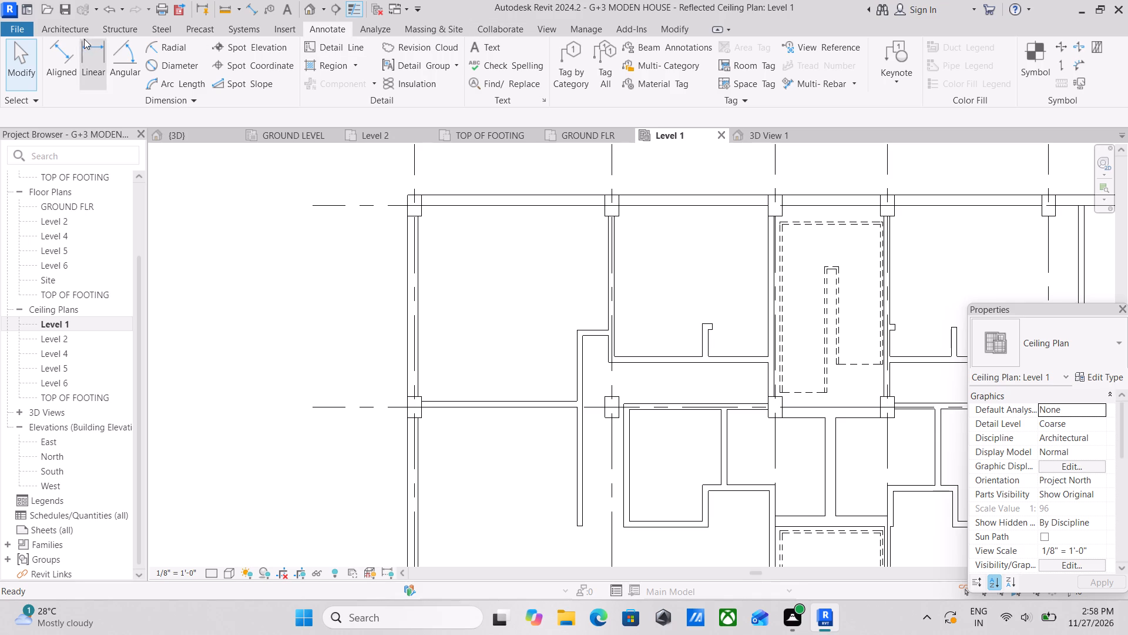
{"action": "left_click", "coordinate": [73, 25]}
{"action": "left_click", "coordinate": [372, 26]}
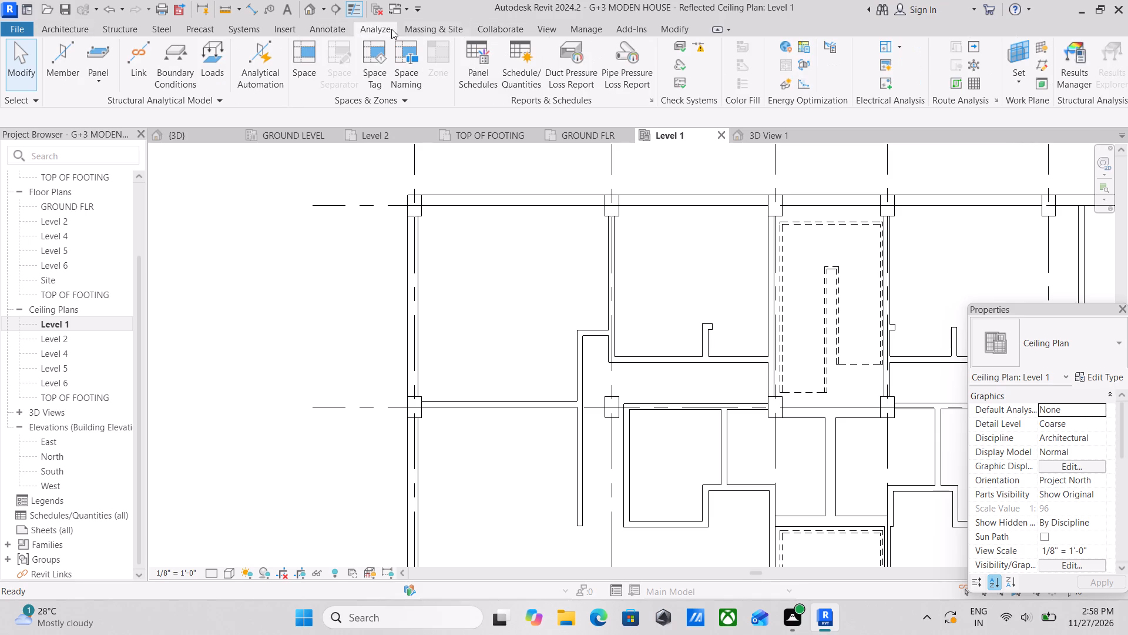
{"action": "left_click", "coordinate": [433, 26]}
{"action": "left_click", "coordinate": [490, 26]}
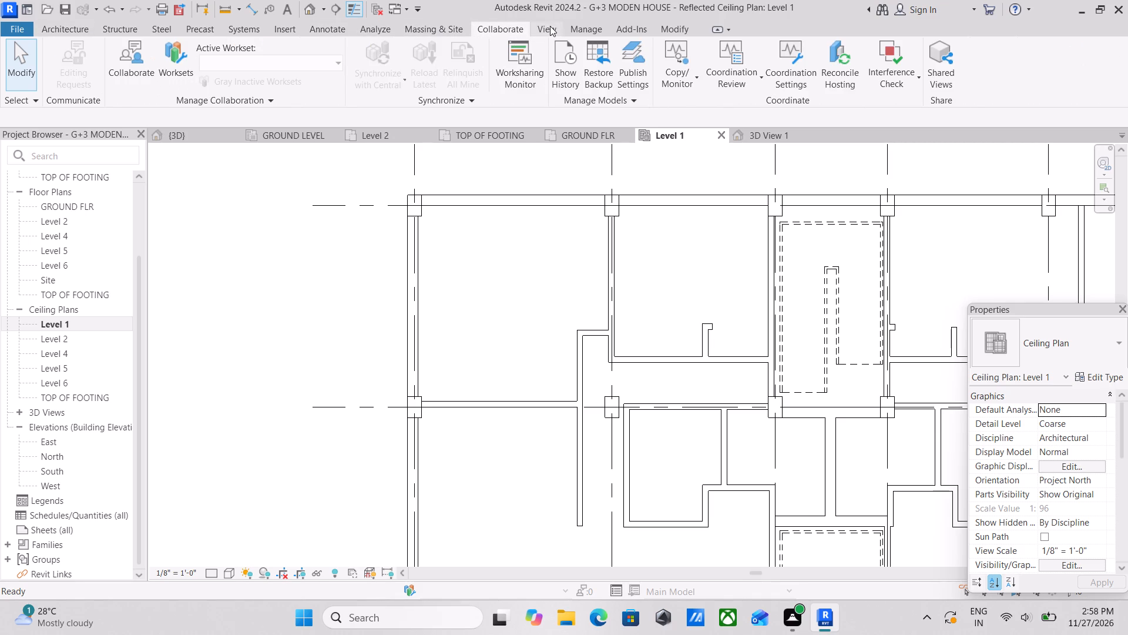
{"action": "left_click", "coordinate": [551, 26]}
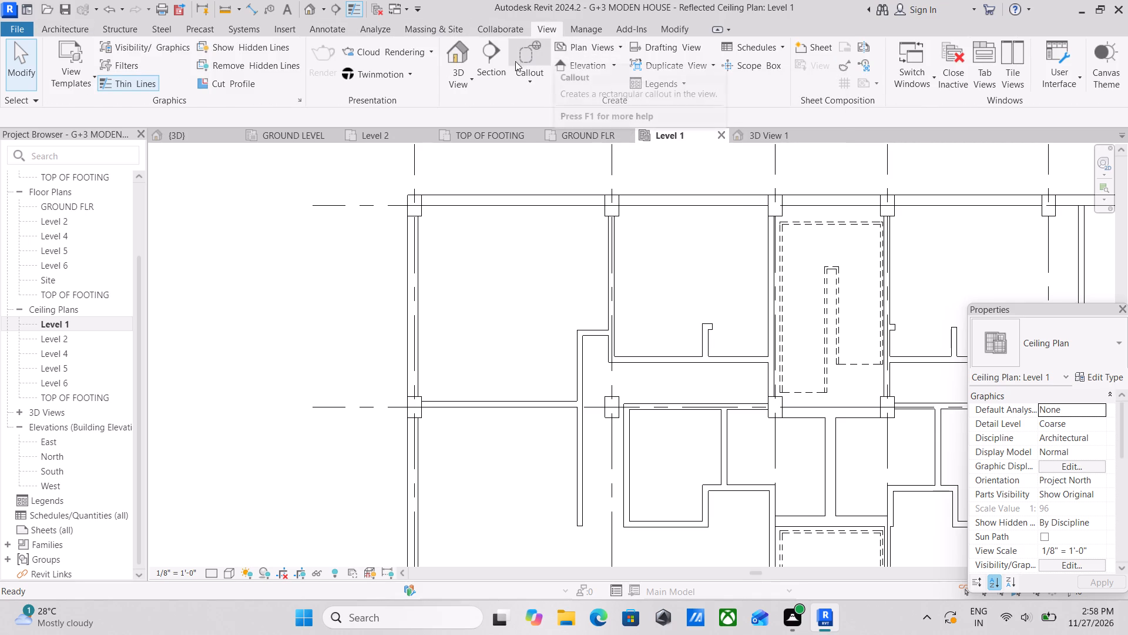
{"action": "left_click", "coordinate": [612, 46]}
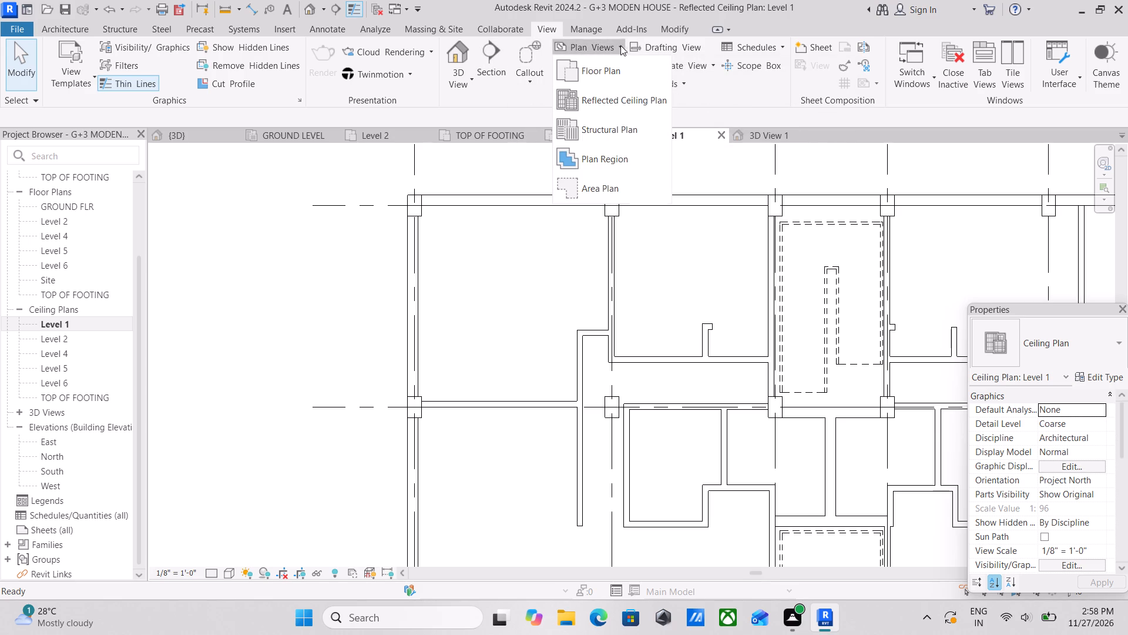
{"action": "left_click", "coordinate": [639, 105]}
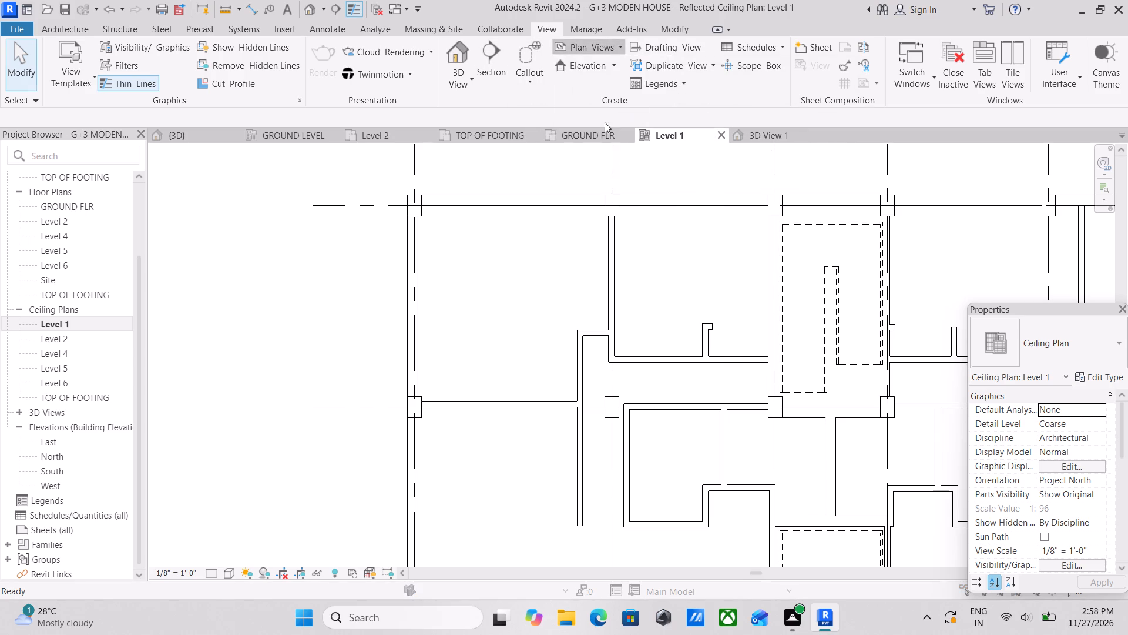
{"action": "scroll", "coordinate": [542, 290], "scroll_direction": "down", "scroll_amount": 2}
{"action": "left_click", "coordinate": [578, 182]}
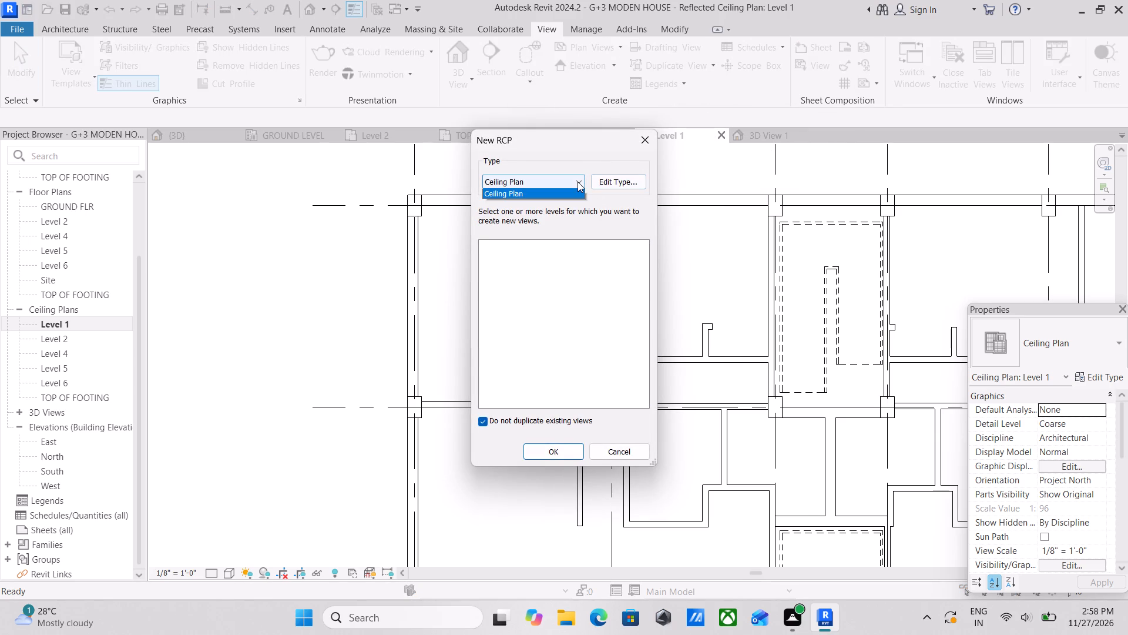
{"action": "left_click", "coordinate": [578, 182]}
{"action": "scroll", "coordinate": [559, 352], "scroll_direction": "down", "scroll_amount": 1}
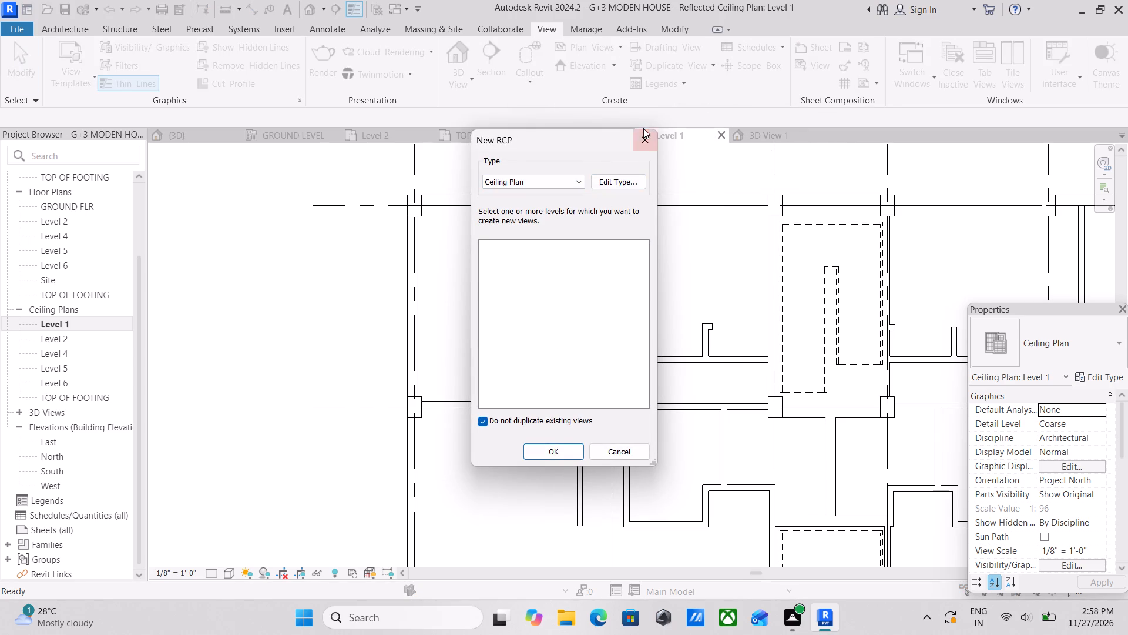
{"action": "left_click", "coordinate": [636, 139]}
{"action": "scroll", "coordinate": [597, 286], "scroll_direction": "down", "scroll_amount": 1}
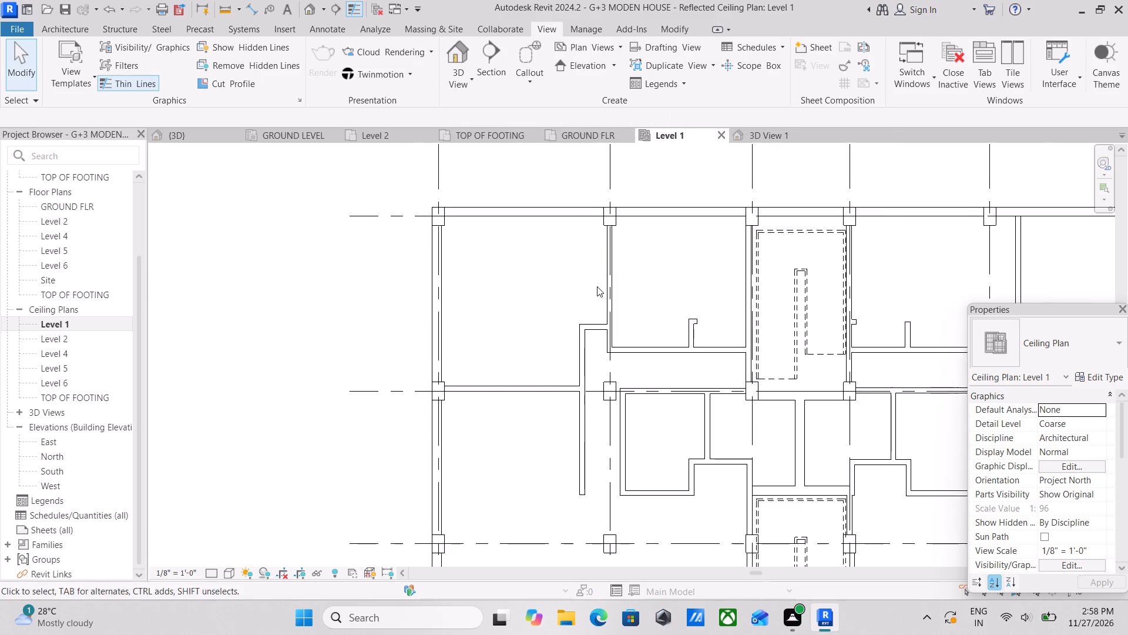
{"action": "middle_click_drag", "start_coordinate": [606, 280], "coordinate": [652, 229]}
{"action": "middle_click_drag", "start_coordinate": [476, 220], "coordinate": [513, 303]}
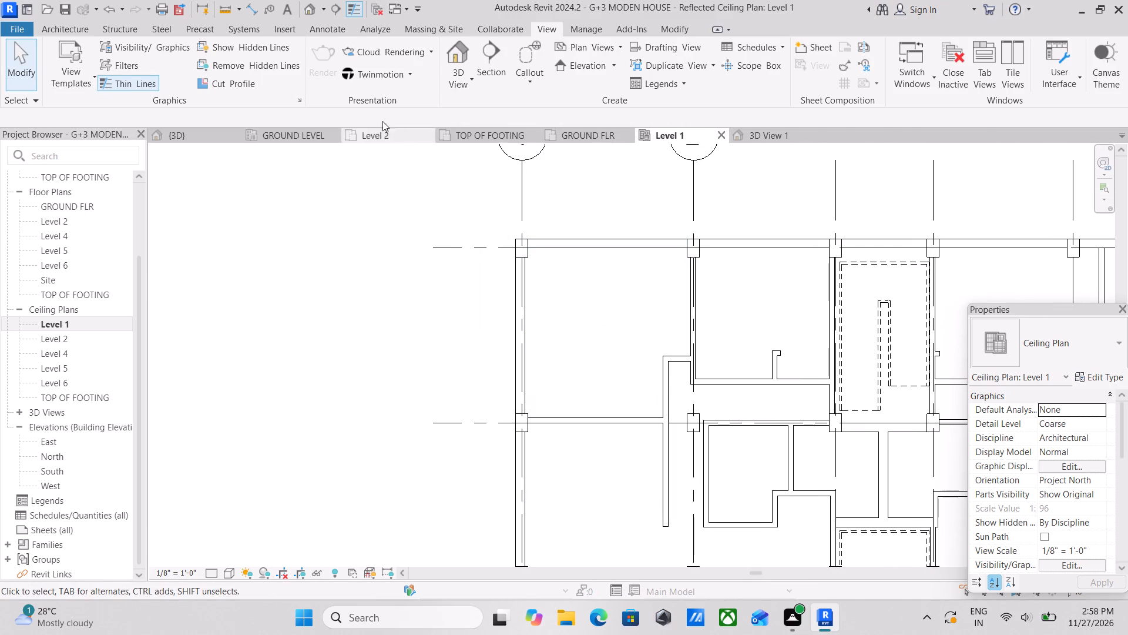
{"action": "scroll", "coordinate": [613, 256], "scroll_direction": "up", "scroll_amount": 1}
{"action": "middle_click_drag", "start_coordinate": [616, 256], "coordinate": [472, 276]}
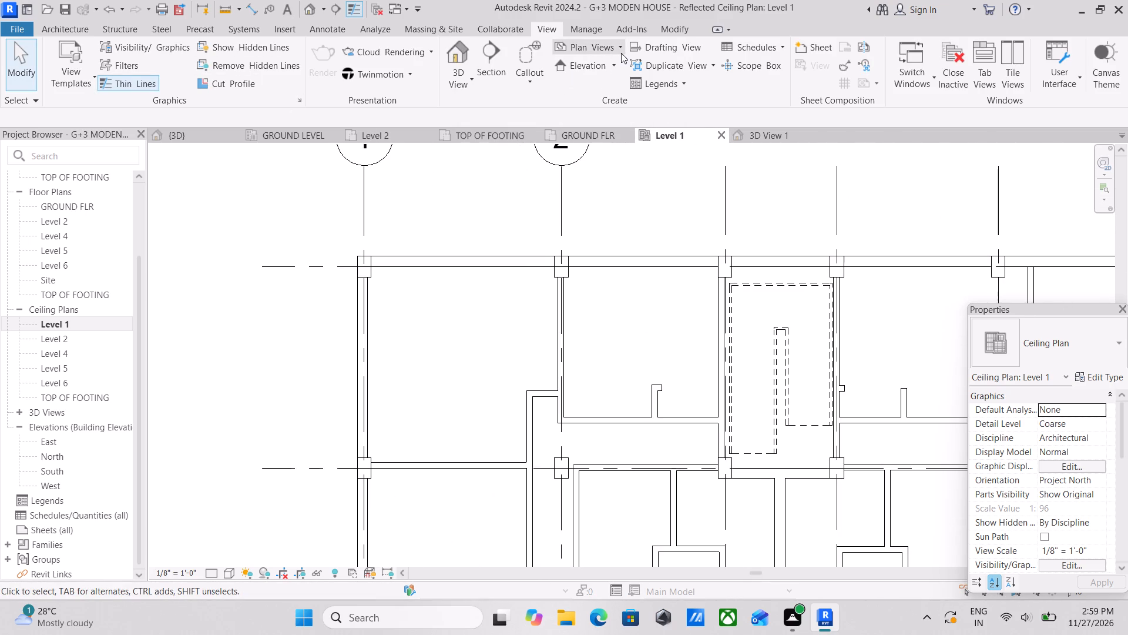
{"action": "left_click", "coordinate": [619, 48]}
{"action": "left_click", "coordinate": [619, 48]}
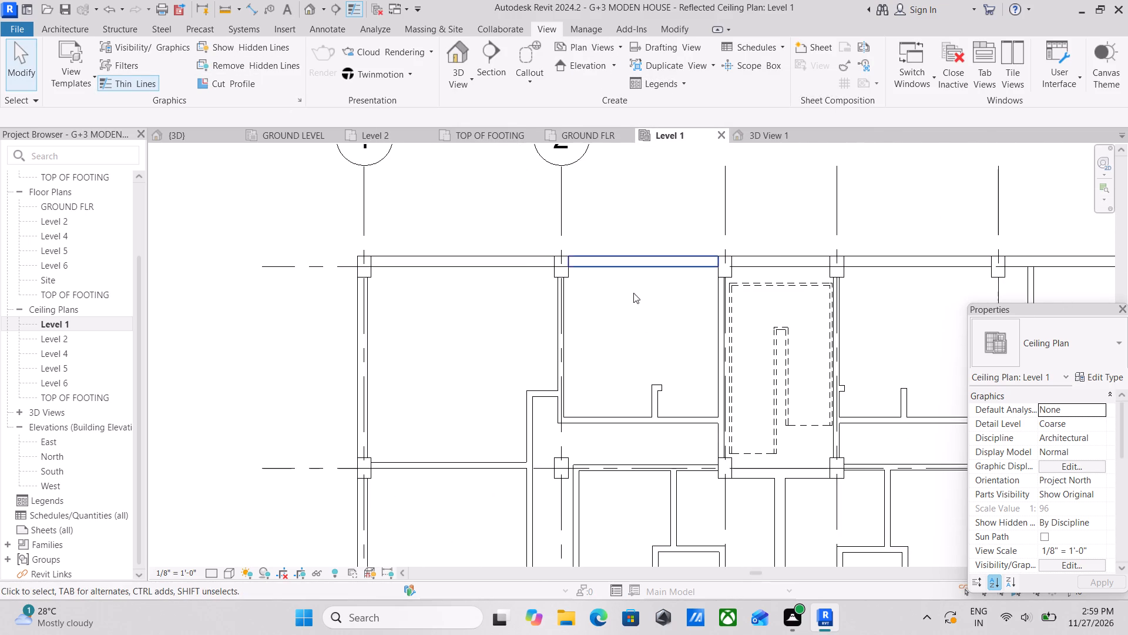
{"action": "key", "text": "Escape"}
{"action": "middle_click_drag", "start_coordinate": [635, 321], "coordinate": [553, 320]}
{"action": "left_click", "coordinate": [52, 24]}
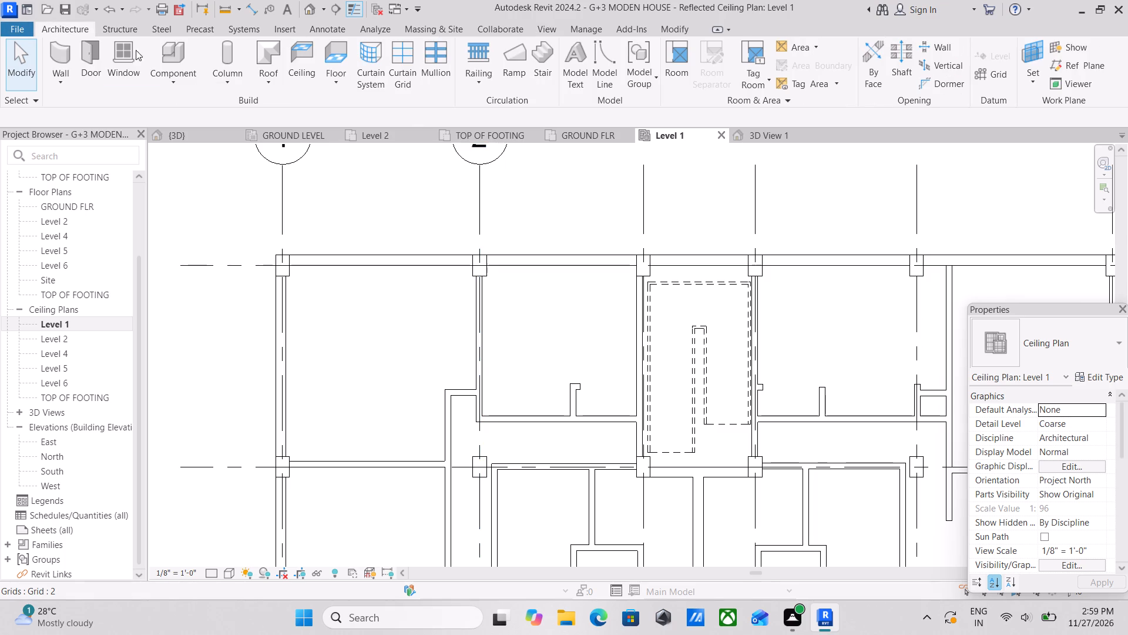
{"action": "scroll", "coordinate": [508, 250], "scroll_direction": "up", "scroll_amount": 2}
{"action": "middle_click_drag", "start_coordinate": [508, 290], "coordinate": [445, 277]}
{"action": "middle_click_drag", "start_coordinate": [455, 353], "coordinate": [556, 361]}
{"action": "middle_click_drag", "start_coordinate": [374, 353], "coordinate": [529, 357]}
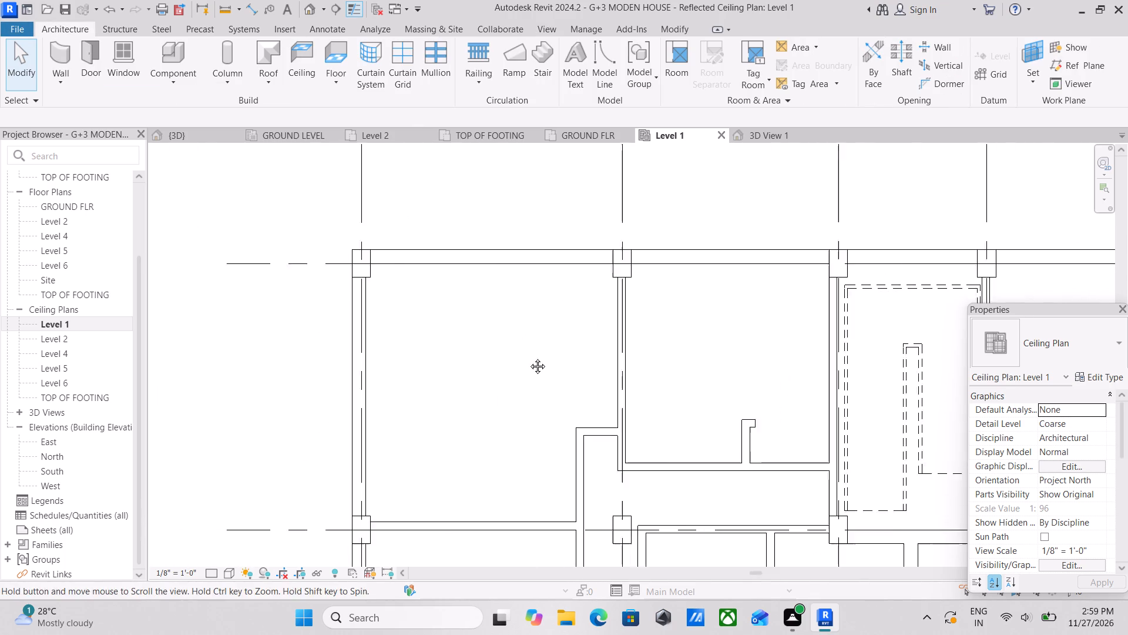
Temporarily hide the BED ROOM 10 room element in the Level 1 ceiling plan.
{"action": "middle_click_drag", "start_coordinate": [529, 357], "coordinate": [531, 357]}
{"action": "scroll", "coordinate": [405, 315], "scroll_direction": "up", "scroll_amount": 2}
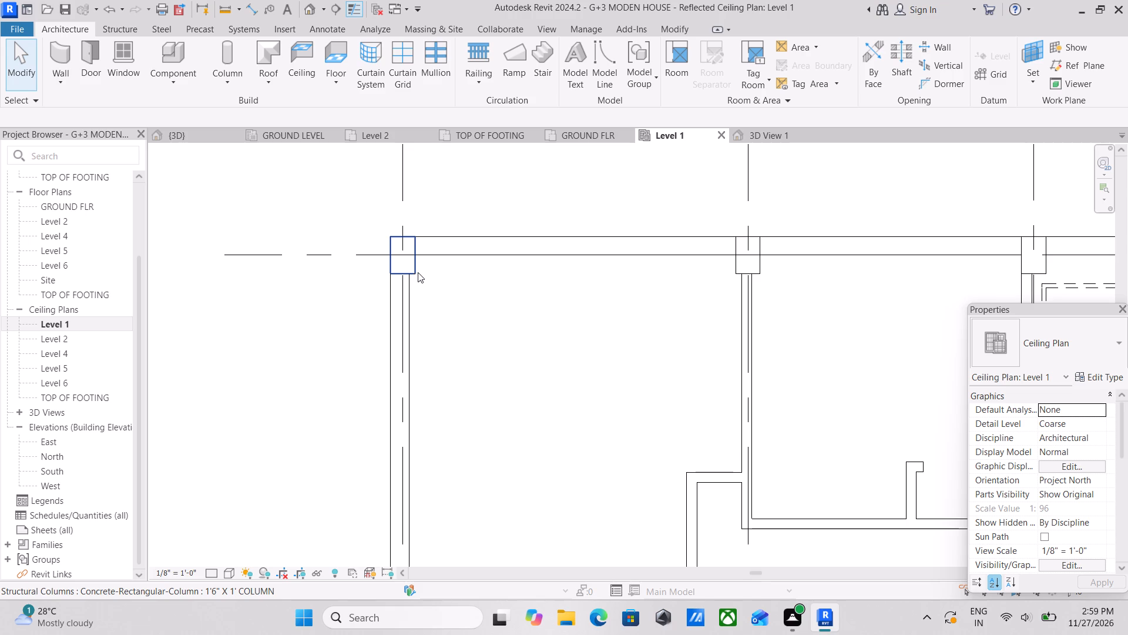
{"action": "scroll", "coordinate": [523, 257], "scroll_direction": "down", "scroll_amount": 2}
{"action": "middle_click_drag", "start_coordinate": [505, 293], "coordinate": [587, 312]}
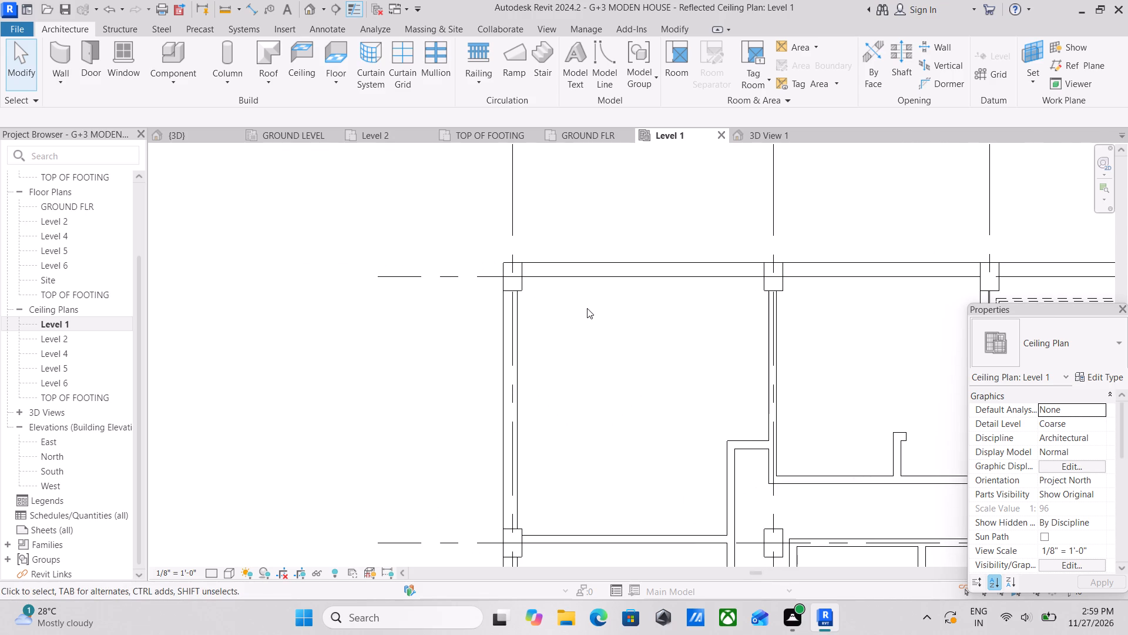
{"action": "scroll", "coordinate": [531, 297], "scroll_direction": "up", "scroll_amount": 2}
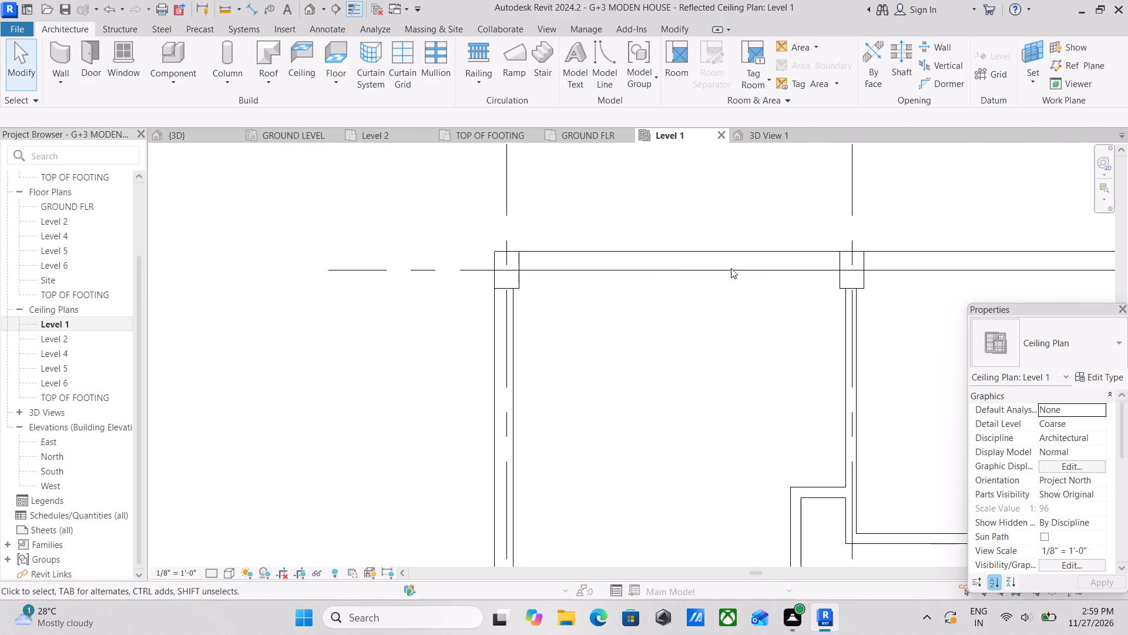
{"action": "scroll", "coordinate": [754, 350], "scroll_direction": "down", "scroll_amount": 2}
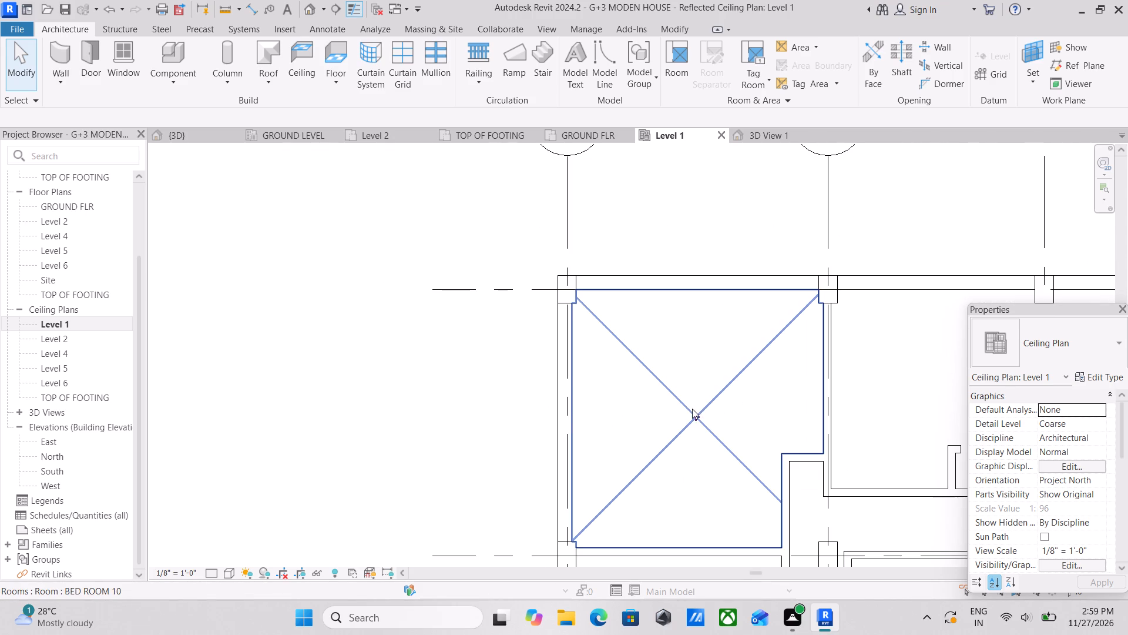
{"action": "left_click", "coordinate": [692, 409]}
{"action": "key", "text": "h"}
{"action": "key", "text": "h"}
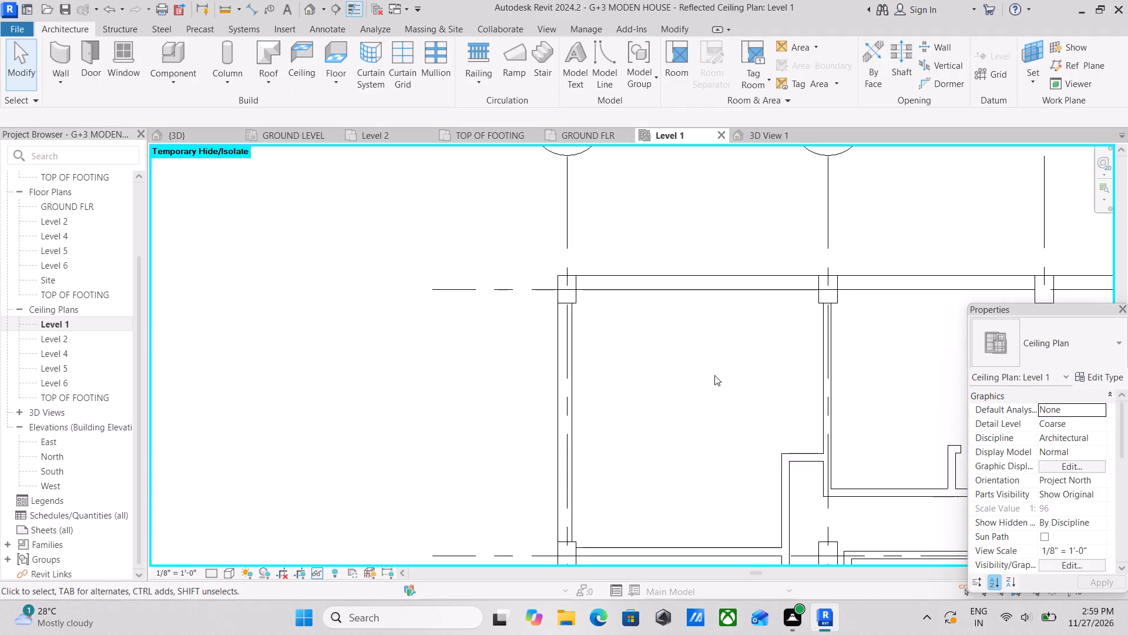
Check the Level 2 ceiling plan, and return to the Level 1 ceiling plan.
{"action": "double_click", "coordinate": [63, 334]}
{"action": "scroll", "coordinate": [476, 359], "scroll_direction": "down", "scroll_amount": 2}
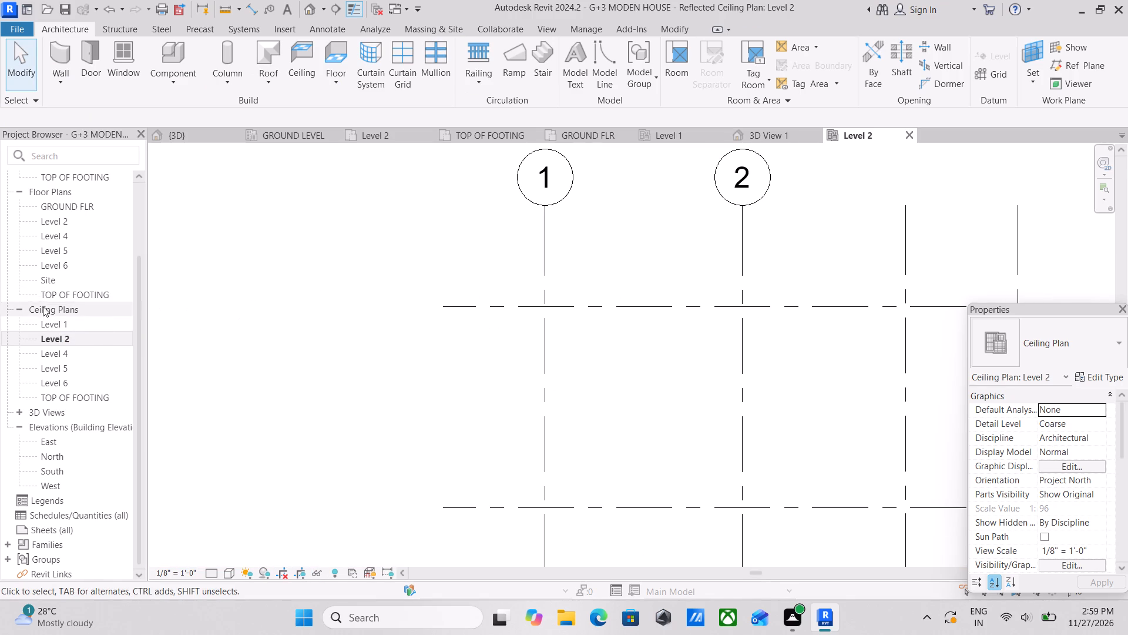
{"action": "double_click", "coordinate": [52, 323]}
Set the visual style of the Level 1 ceiling plan to Shaded.
{"action": "middle_click_drag", "start_coordinate": [650, 329], "coordinate": [467, 314]}
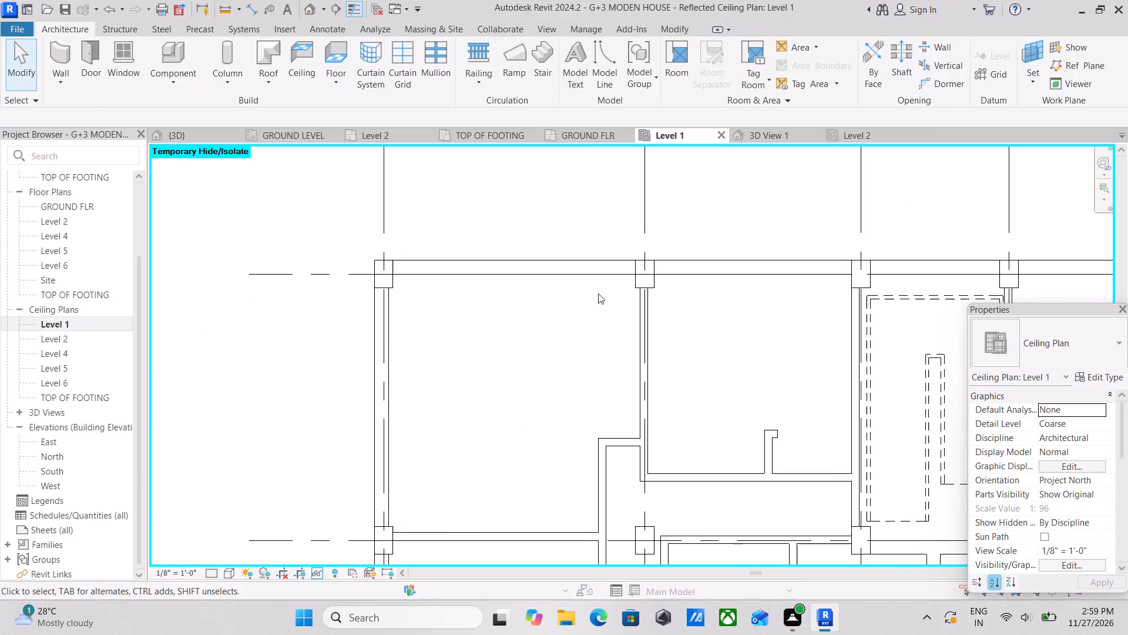
{"action": "scroll", "coordinate": [577, 284], "scroll_direction": "up", "scroll_amount": 1}
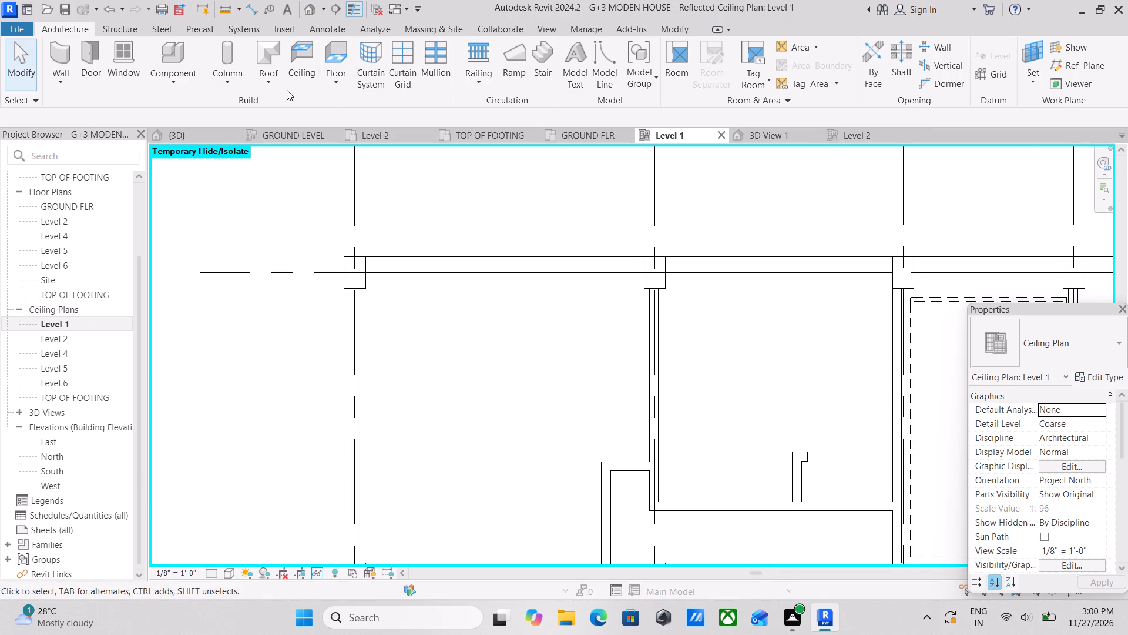
{"action": "left_click", "coordinate": [227, 571]}
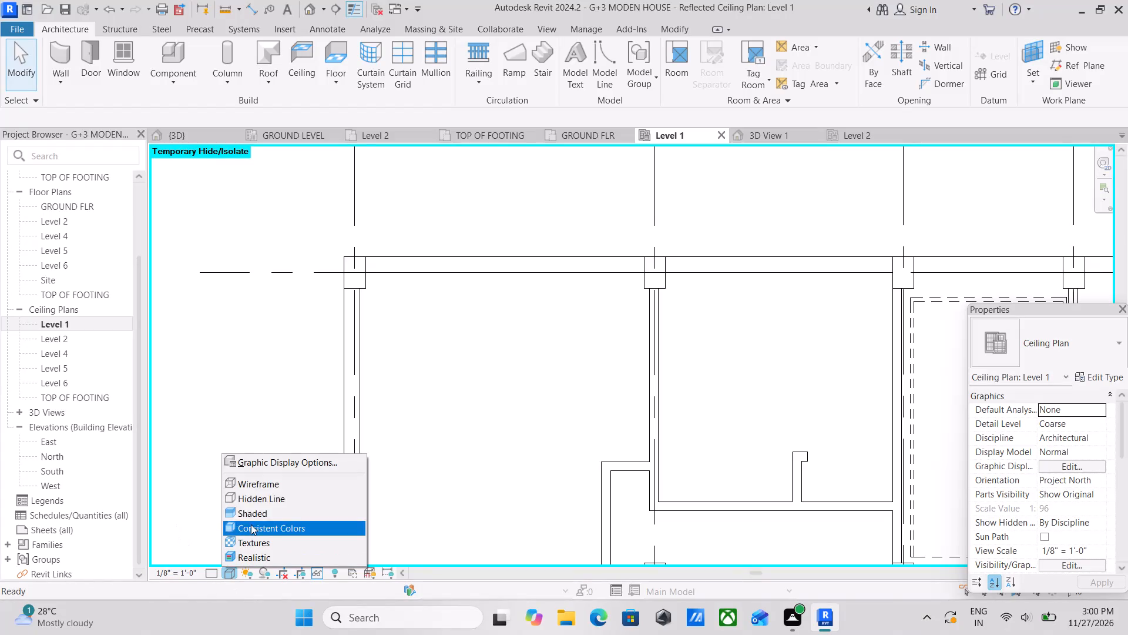
{"action": "left_click", "coordinate": [260, 507]}
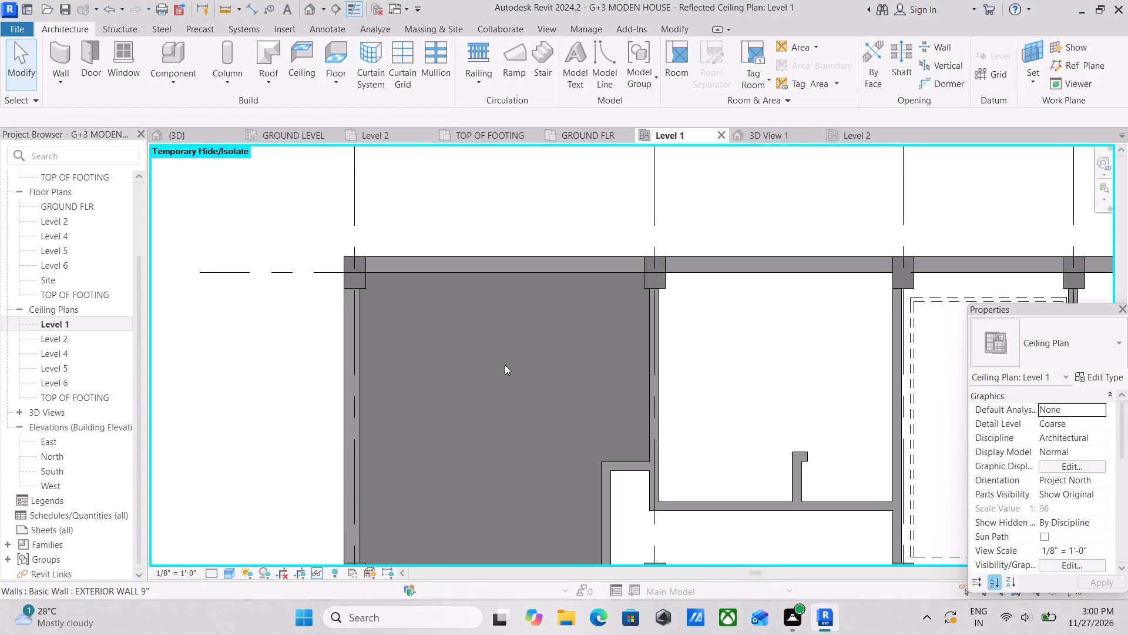
Examine the extents of the BED ROOM 10 ceiling against the surrounding walls and columns in the shaded plan.
{"action": "middle_click_drag", "start_coordinate": [533, 350], "coordinate": [560, 332]}
{"action": "middle_click_drag", "start_coordinate": [653, 376], "coordinate": [709, 255]}
{"action": "scroll", "coordinate": [688, 312], "scroll_direction": "down", "scroll_amount": 1}
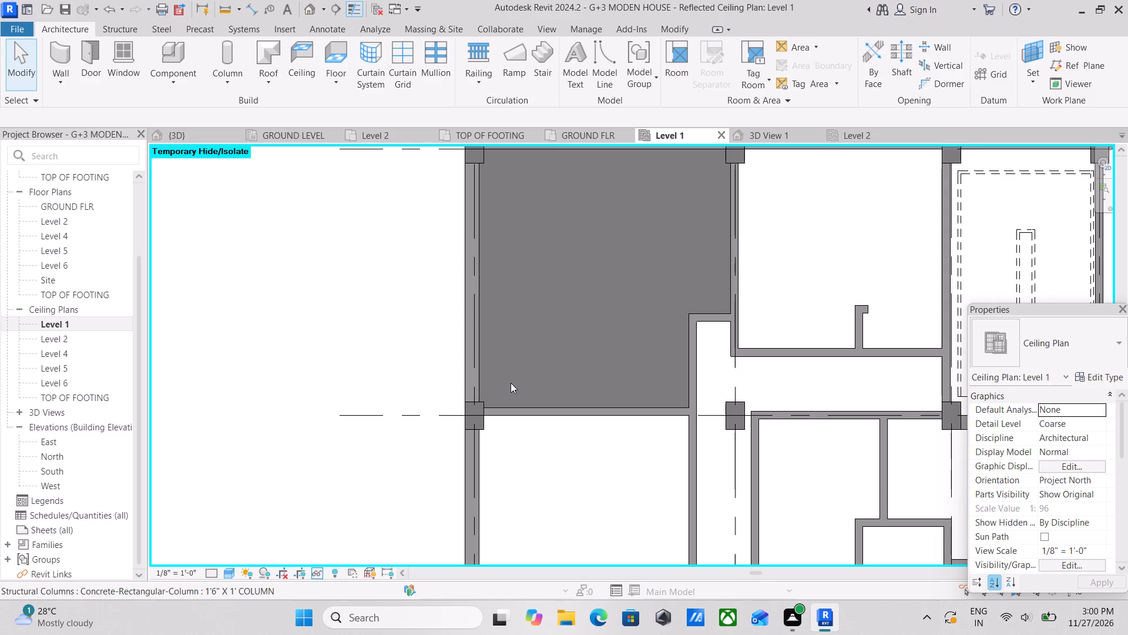
{"action": "scroll", "coordinate": [582, 285], "scroll_direction": "up", "scroll_amount": 1}
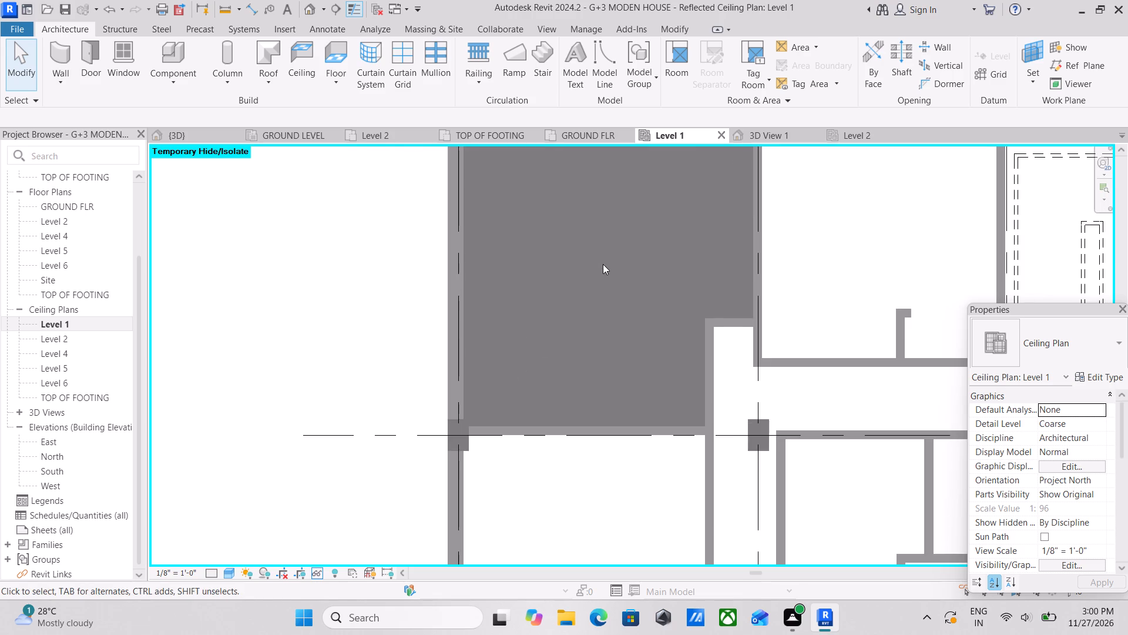
{"action": "middle_click_drag", "start_coordinate": [603, 264], "coordinate": [595, 402]}
{"action": "scroll", "coordinate": [728, 287], "scroll_direction": "up", "scroll_amount": 1}
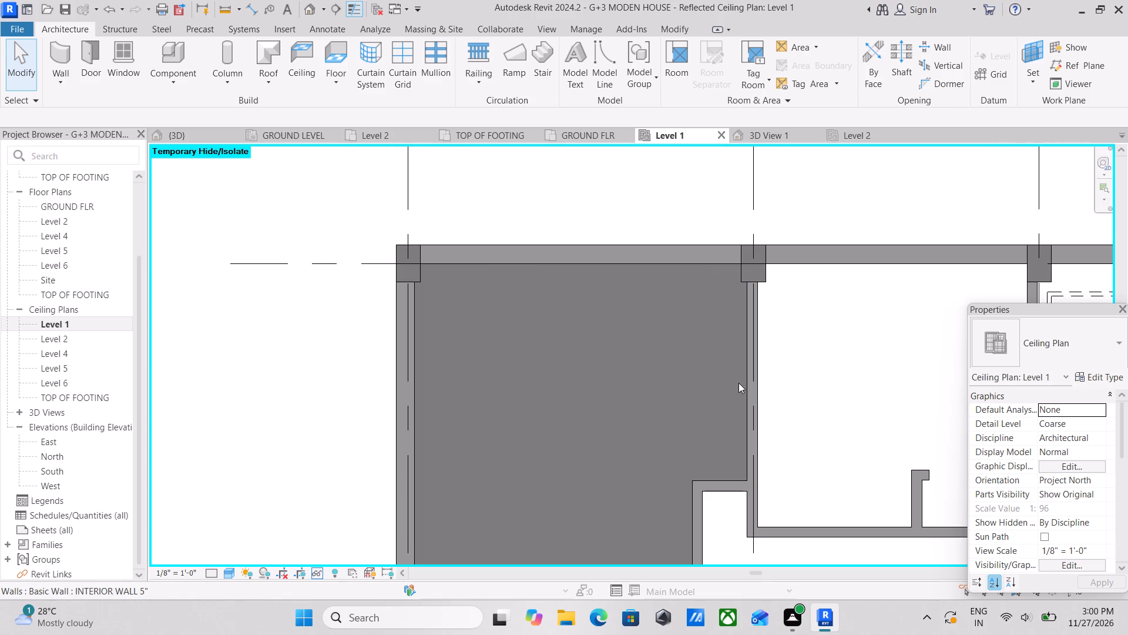
{"action": "scroll", "coordinate": [731, 317], "scroll_direction": "up", "scroll_amount": 2}
{"action": "scroll", "coordinate": [729, 312], "scroll_direction": "down", "scroll_amount": 1}
{"action": "middle_click_drag", "start_coordinate": [728, 312], "coordinate": [685, 392]}
{"action": "scroll", "coordinate": [542, 326], "scroll_direction": "up", "scroll_amount": 2}
{"action": "middle_click_drag", "start_coordinate": [540, 342], "coordinate": [573, 220]}
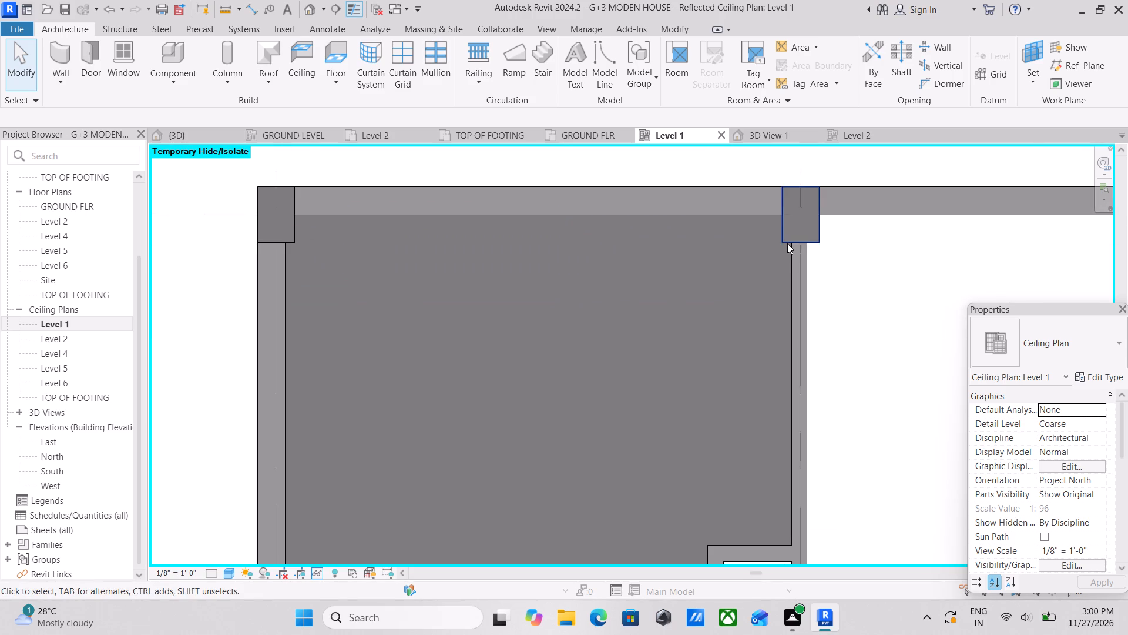
{"action": "left_click", "coordinate": [786, 293]}
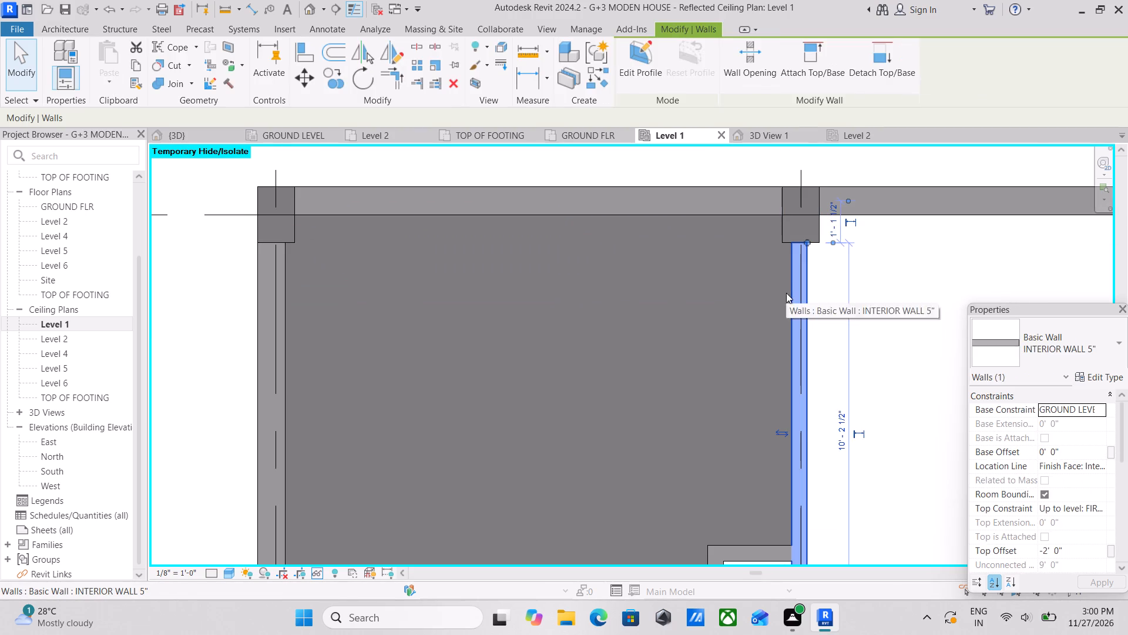
{"action": "key", "text": "Escape"}
{"action": "left_click", "coordinate": [644, 213]}
{"action": "key", "text": "Escape"}
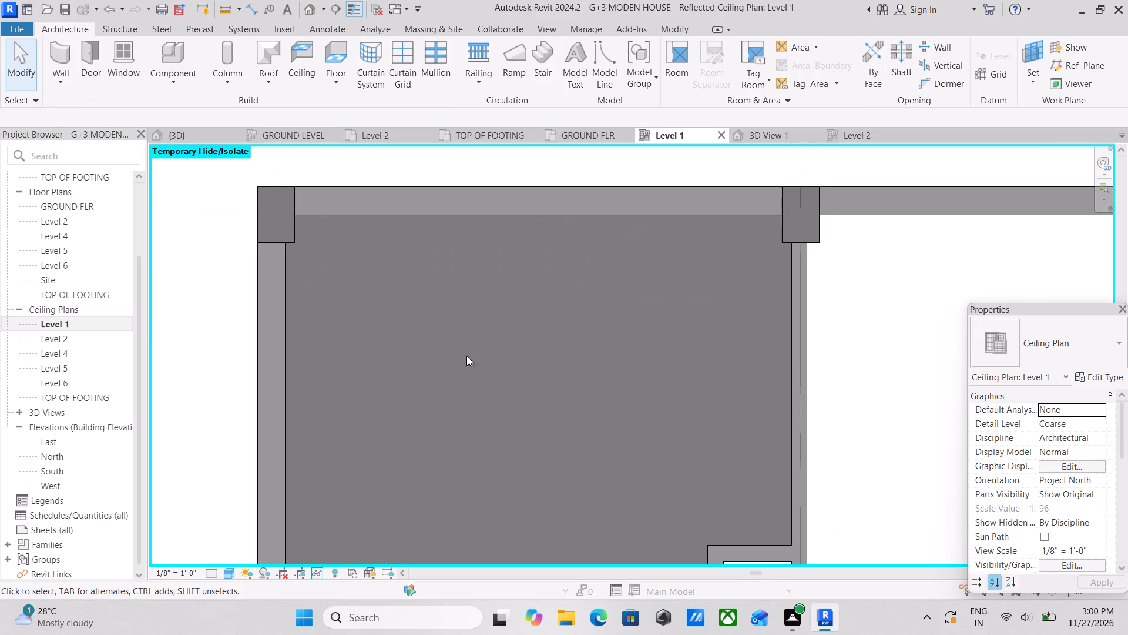
{"action": "left_click", "coordinate": [291, 360]}
{"action": "key", "text": "Escape"}
{"action": "middle_click_drag", "start_coordinate": [599, 374], "coordinate": [595, 289]}
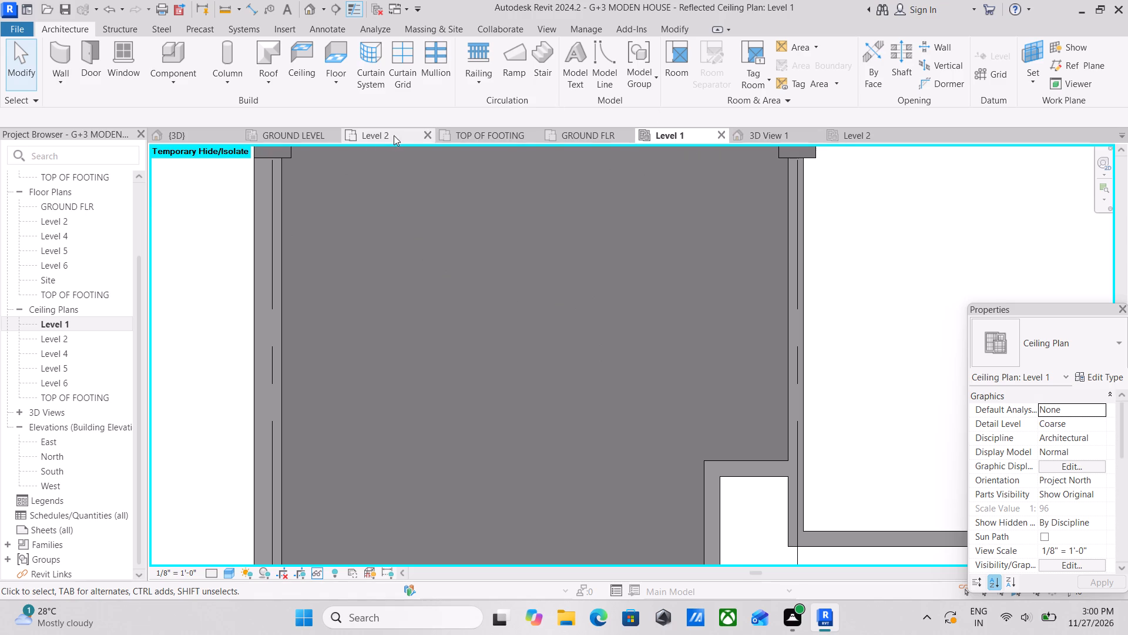
Inspect the white ceiling 6" over BED ROOM 10 in the default 3D view.
{"action": "left_click", "coordinate": [169, 135]}
{"action": "scroll", "coordinate": [613, 426], "scroll_direction": "up", "scroll_amount": 5}
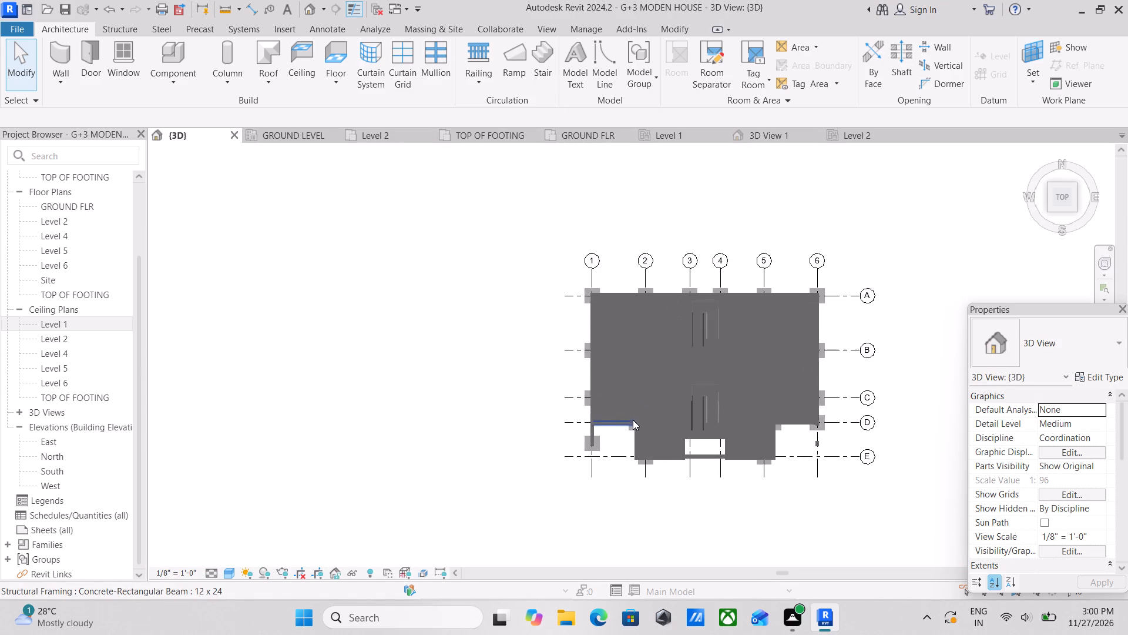
{"action": "middle_click_drag", "start_coordinate": [633, 418], "coordinate": [522, 440]}
{"action": "middle_click_drag", "start_coordinate": [610, 403], "coordinate": [691, 262], "text": "shift"}
{"action": "scroll", "coordinate": [653, 360], "scroll_direction": "up", "scroll_amount": 2}
{"action": "middle_click_drag", "start_coordinate": [572, 366], "coordinate": [572, 304], "text": "shift"}
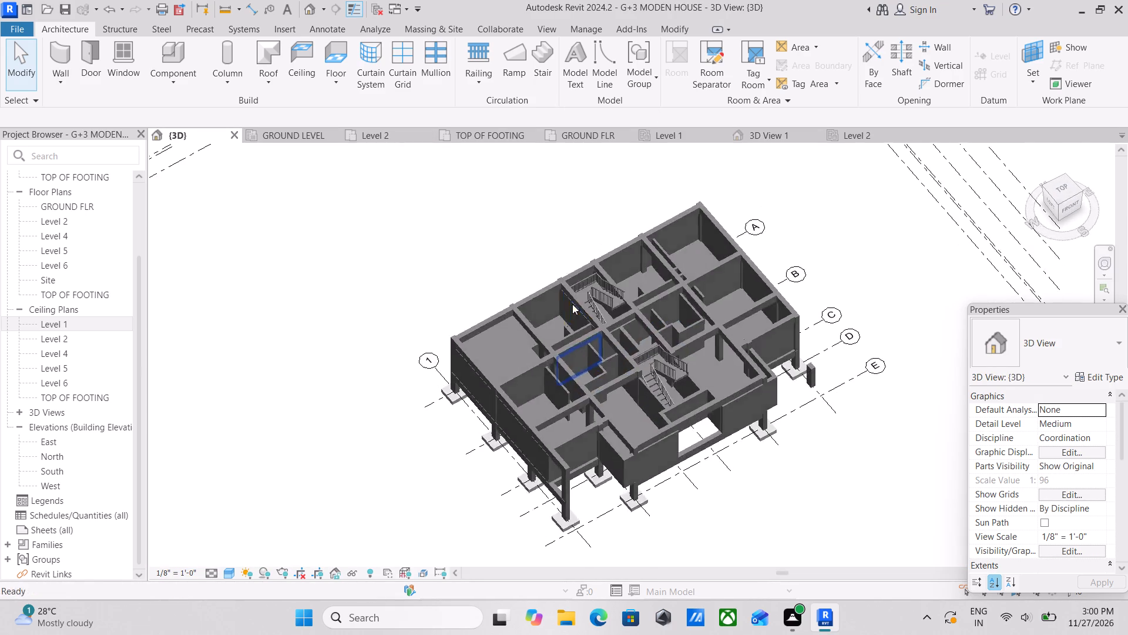
{"action": "scroll", "coordinate": [531, 326], "scroll_direction": "up", "scroll_amount": 8}
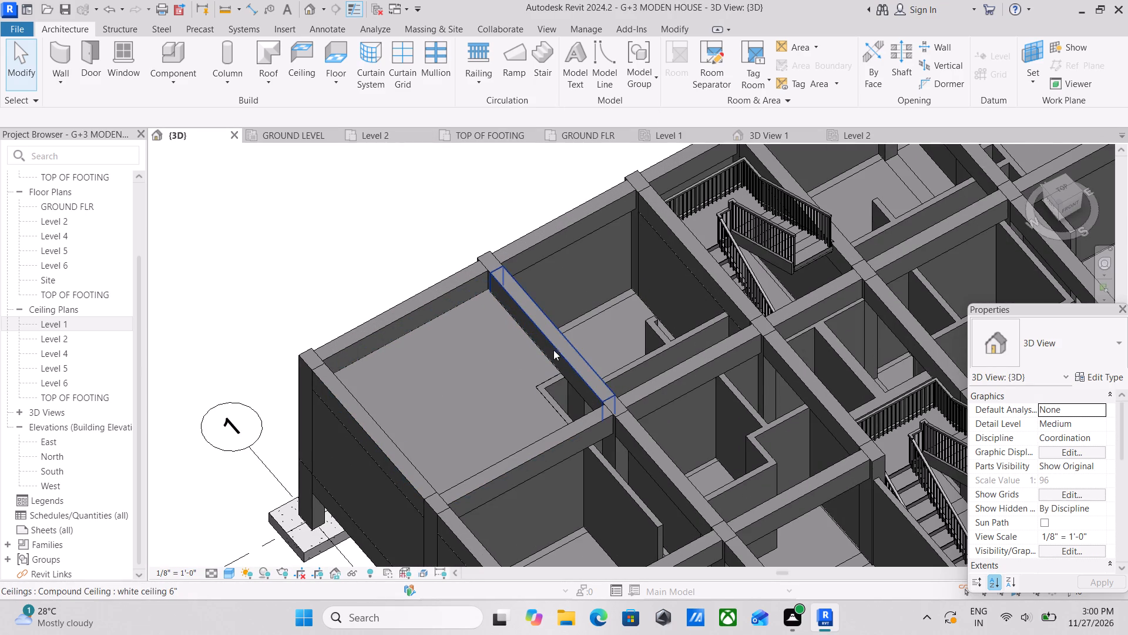
{"action": "left_click", "coordinate": [542, 379]}
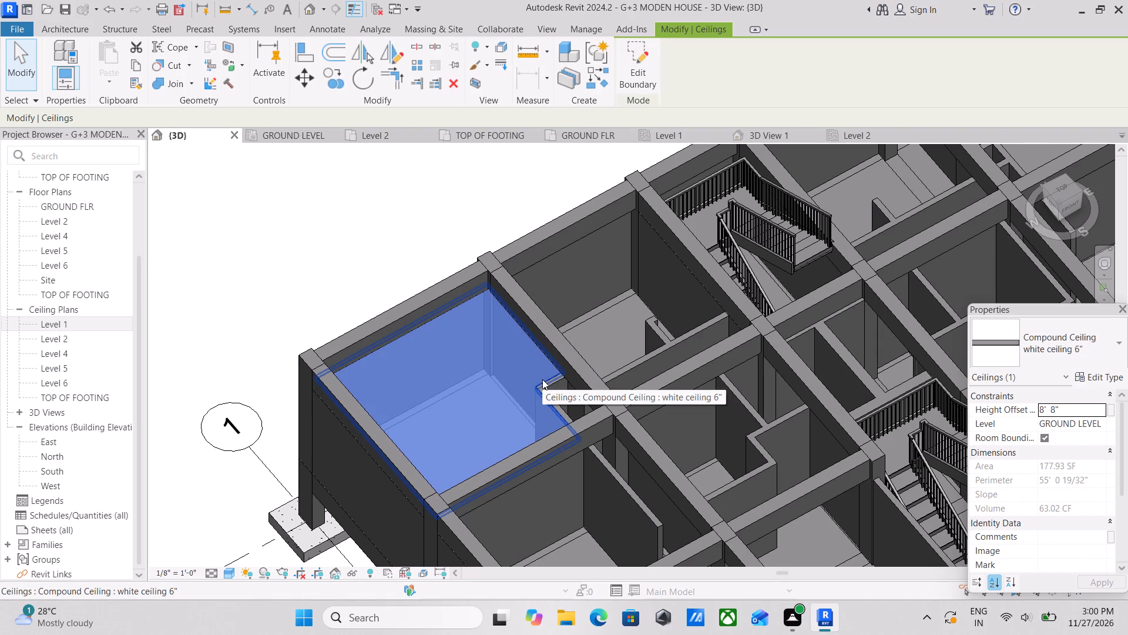
{"action": "key", "text": "Escape"}
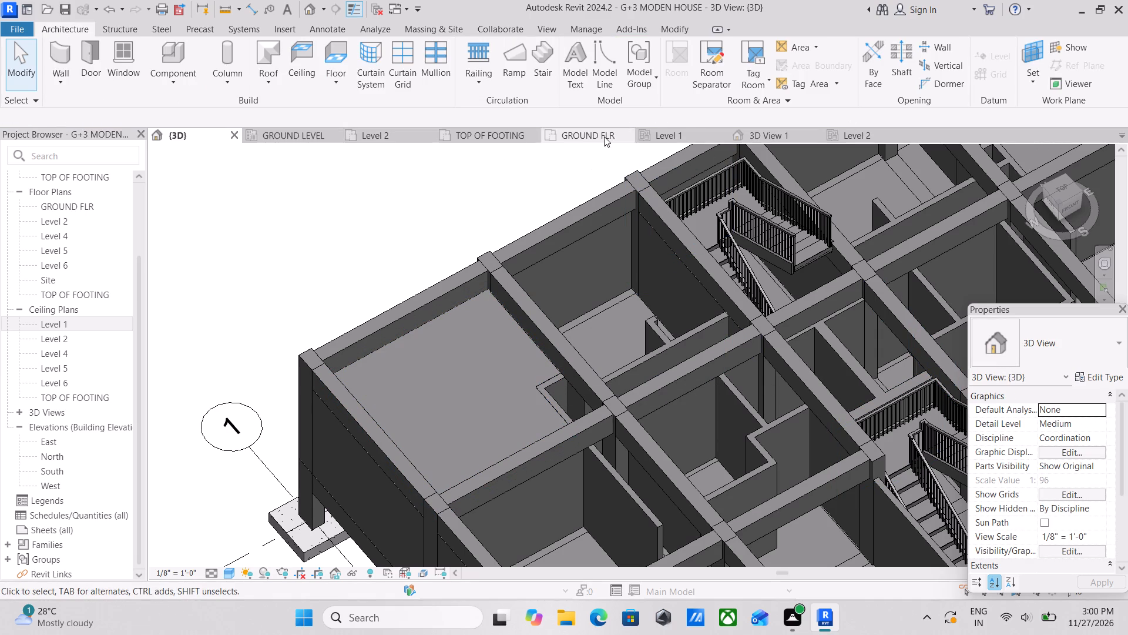
In the Level 1 ceiling plan, start a sketched ceiling in BED ROOM 10, tracing about 13' 1" along the north wall and around the grid 2 column.
{"action": "left_click", "coordinate": [671, 134]}
{"action": "scroll", "coordinate": [596, 322], "scroll_direction": "down", "scroll_amount": 2}
{"action": "middle_click_drag", "start_coordinate": [596, 325], "coordinate": [620, 368]}
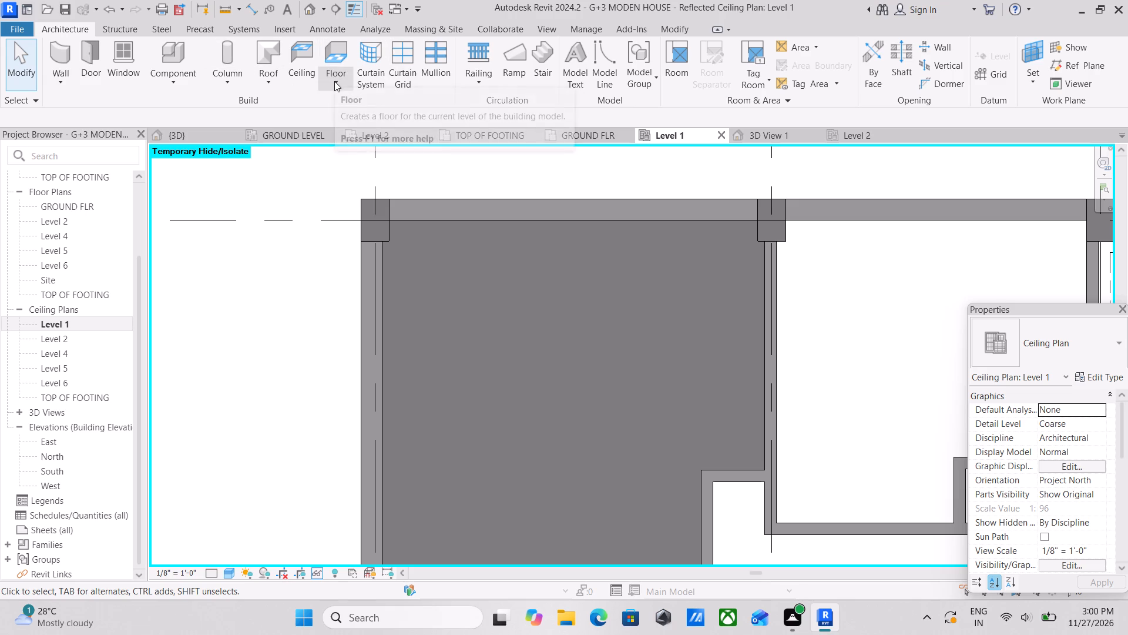
{"action": "left_click", "coordinate": [301, 74]}
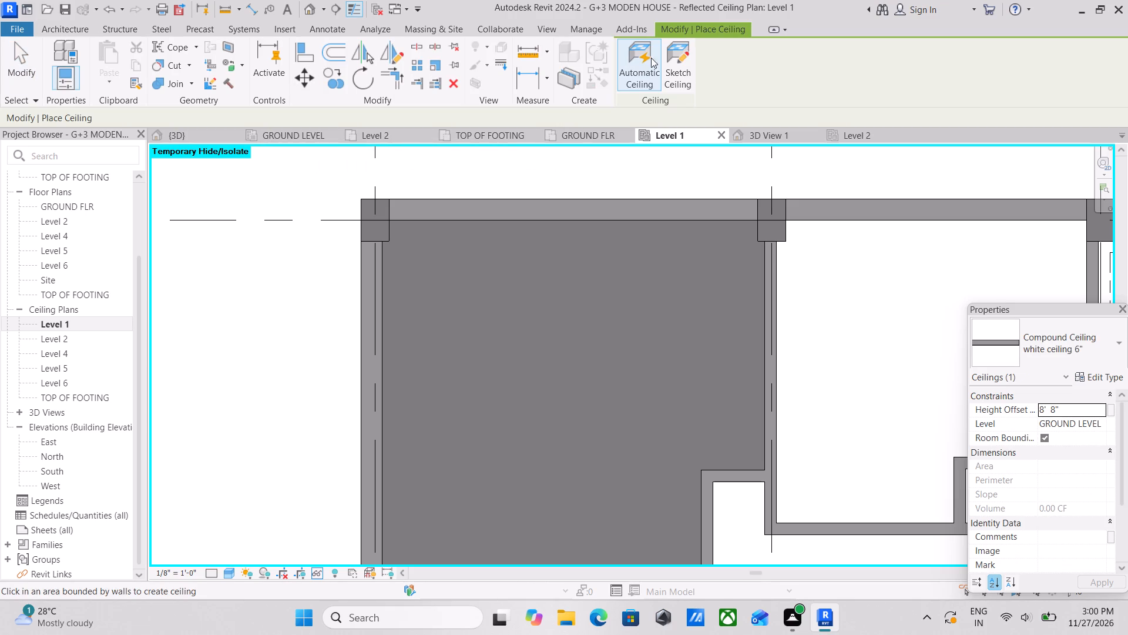
{"action": "left_click", "coordinate": [678, 59]}
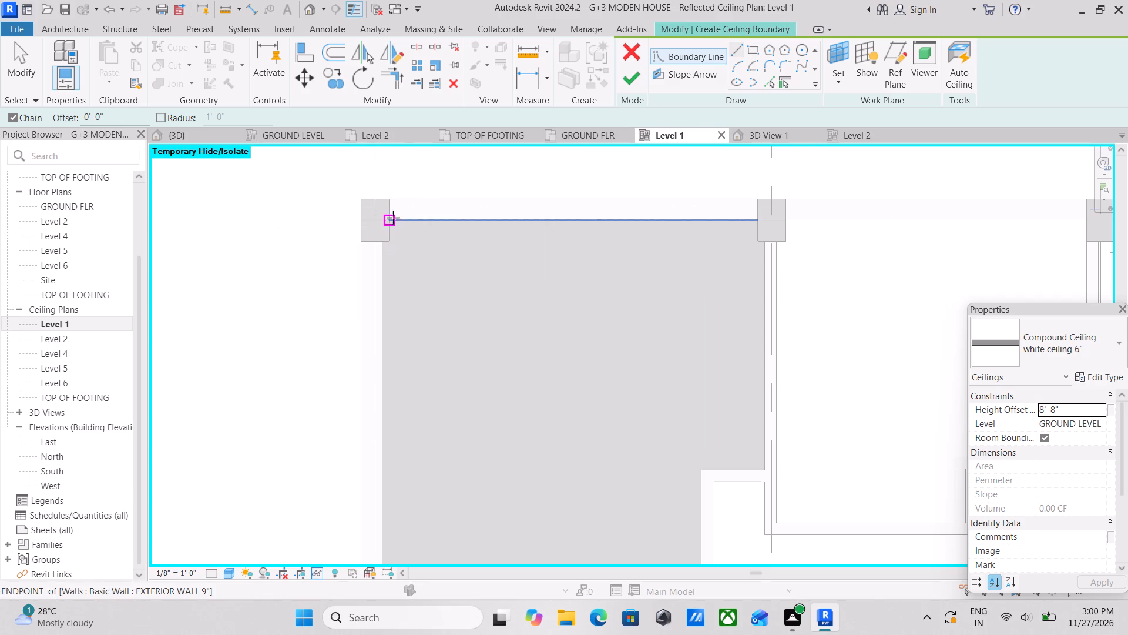
{"action": "scroll", "coordinate": [391, 216], "scroll_direction": "up", "scroll_amount": 5}
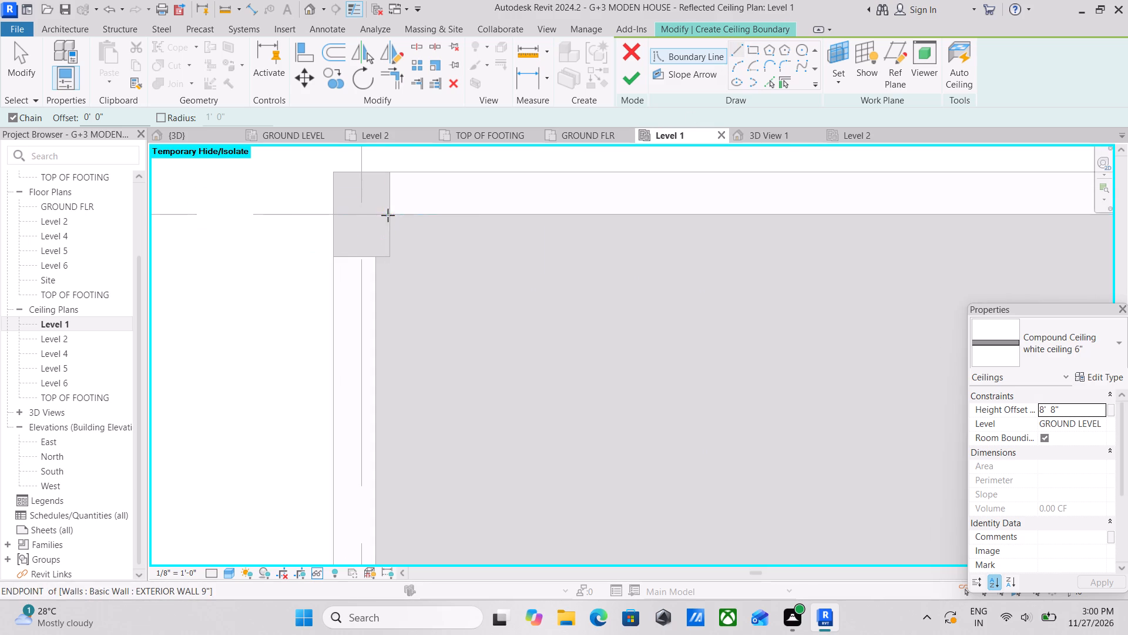
{"action": "left_click", "coordinate": [388, 215]}
{"action": "middle_click_drag", "start_coordinate": [700, 205], "coordinate": [306, 213]}
{"action": "left_click", "coordinate": [740, 221]}
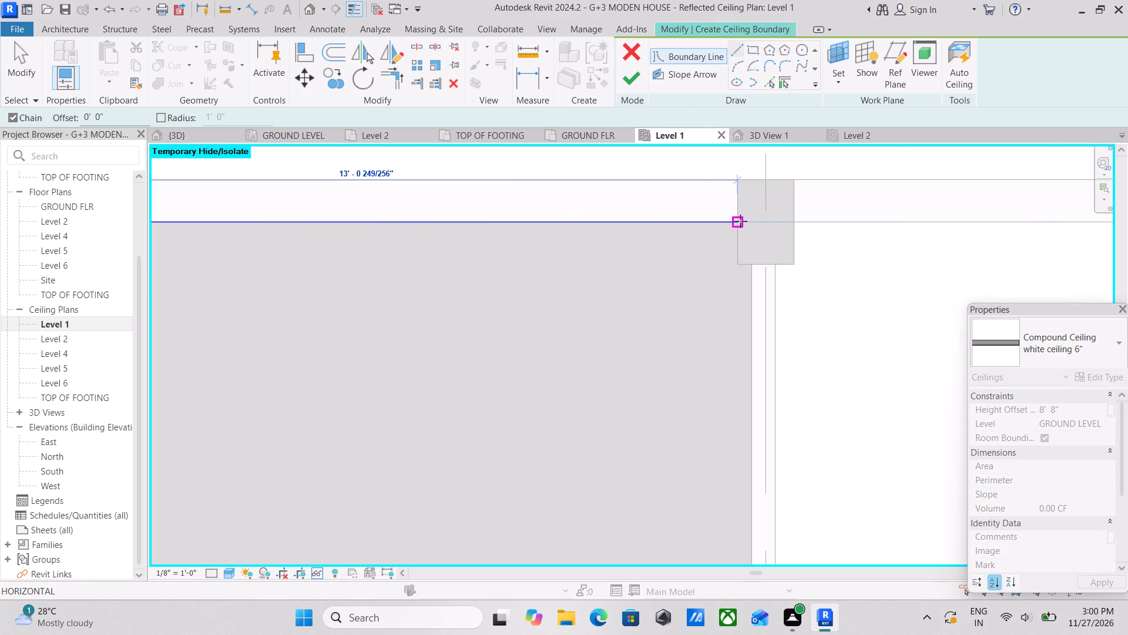
{"action": "left_click", "coordinate": [738, 268]}
{"action": "left_click", "coordinate": [757, 262]}
Continue the ceiling boundary down the east interior wall and around the stepped corner, ending with an edge about 5' 1" long.
{"action": "middle_click_drag", "start_coordinate": [760, 305], "coordinate": [700, 39]}
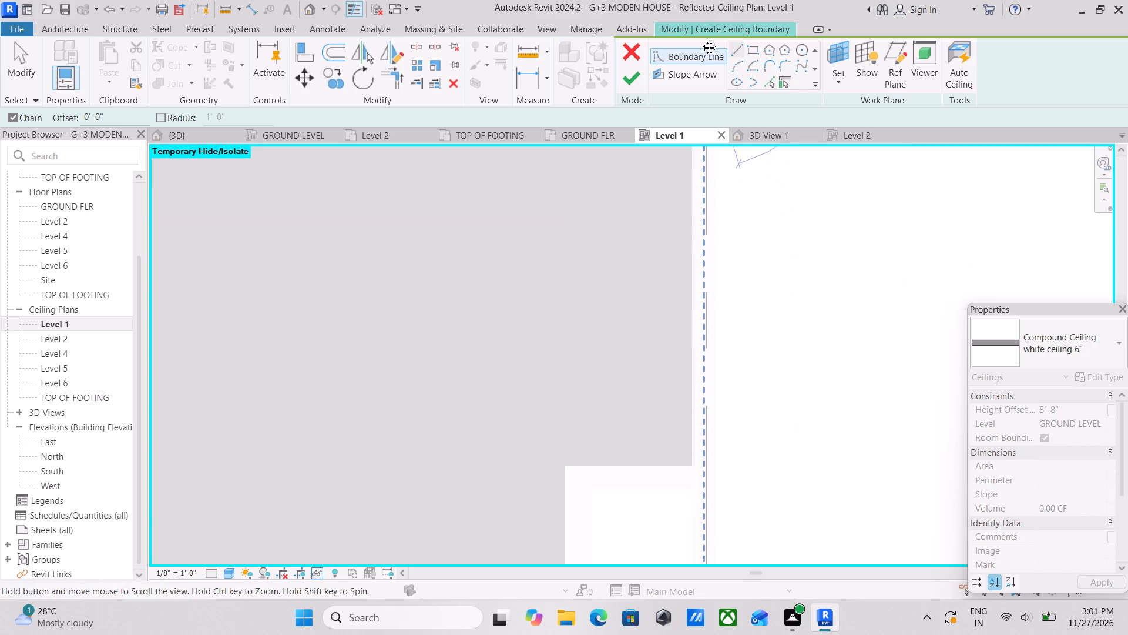
{"action": "middle_click_drag", "start_coordinate": [700, 39], "coordinate": [700, 38]}
{"action": "middle_click_drag", "start_coordinate": [698, 285], "coordinate": [705, 198]}
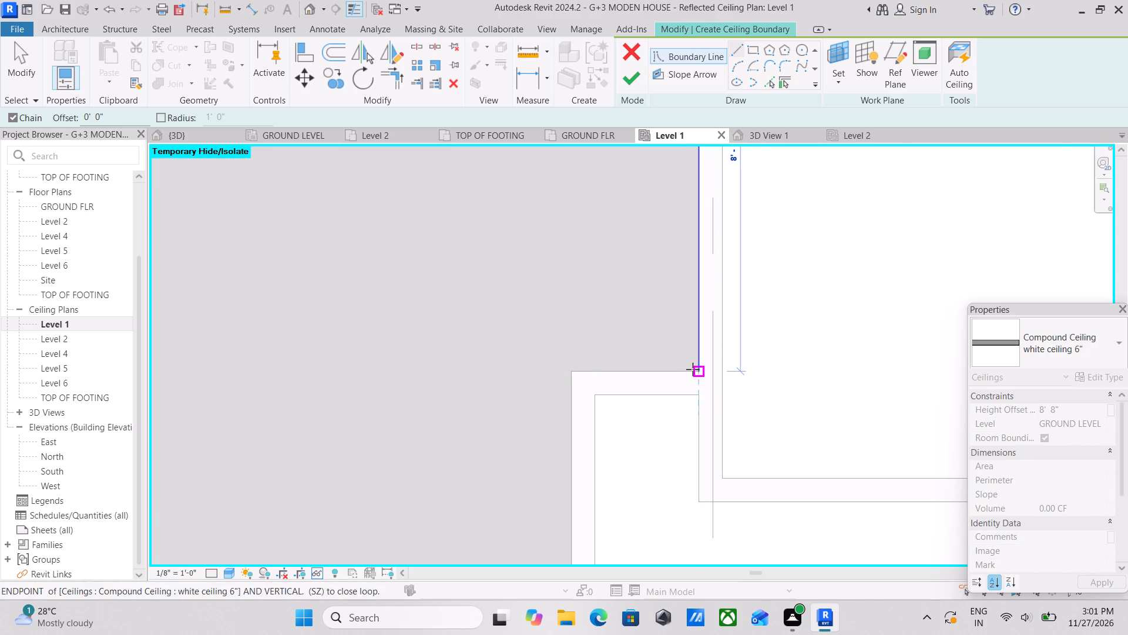
{"action": "left_click", "coordinate": [694, 370]}
{"action": "left_click", "coordinate": [571, 375]}
{"action": "middle_click_drag", "start_coordinate": [571, 375], "coordinate": [592, 192]}
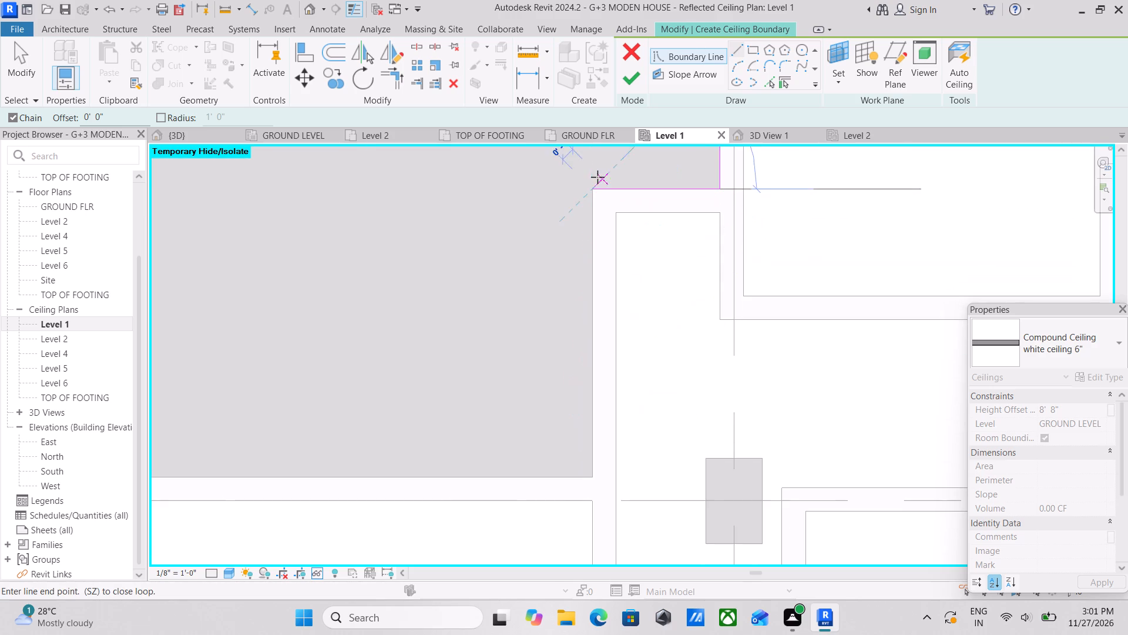
{"action": "middle_click_drag", "start_coordinate": [579, 369], "coordinate": [642, 221]}
{"action": "left_click", "coordinate": [654, 333]}
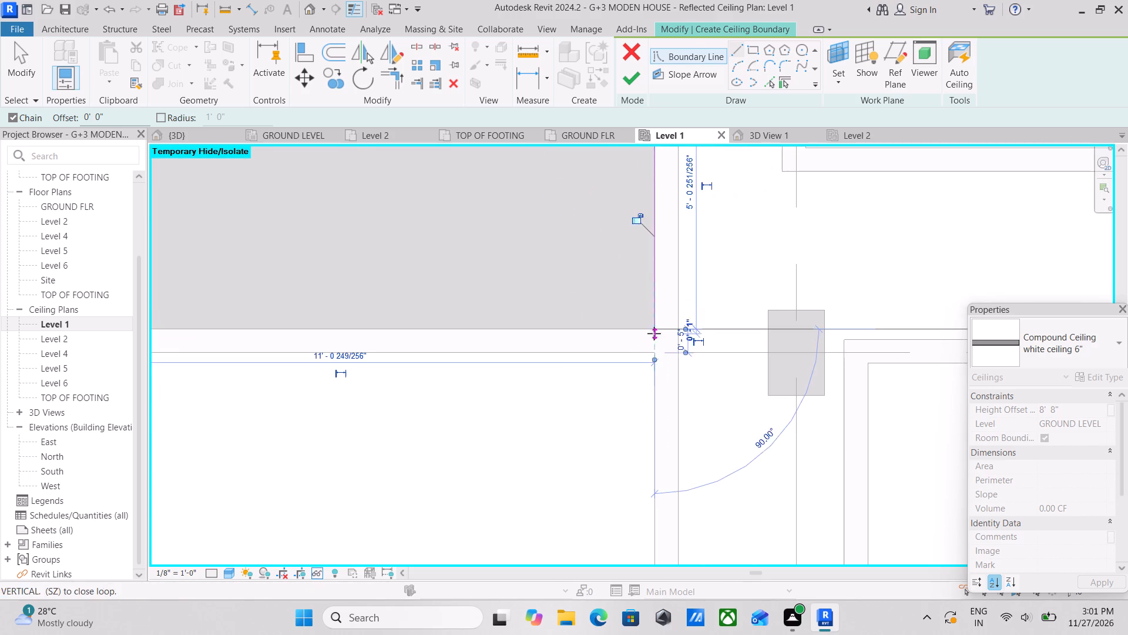
Close the ceiling boundary along the south wall, about 11' 1", and up the west wall, notching around both grid 1 columns.
{"action": "scroll", "coordinate": [469, 333], "scroll_direction": "down", "scroll_amount": 1}
{"action": "middle_click_drag", "start_coordinate": [469, 333], "coordinate": [850, 321]}
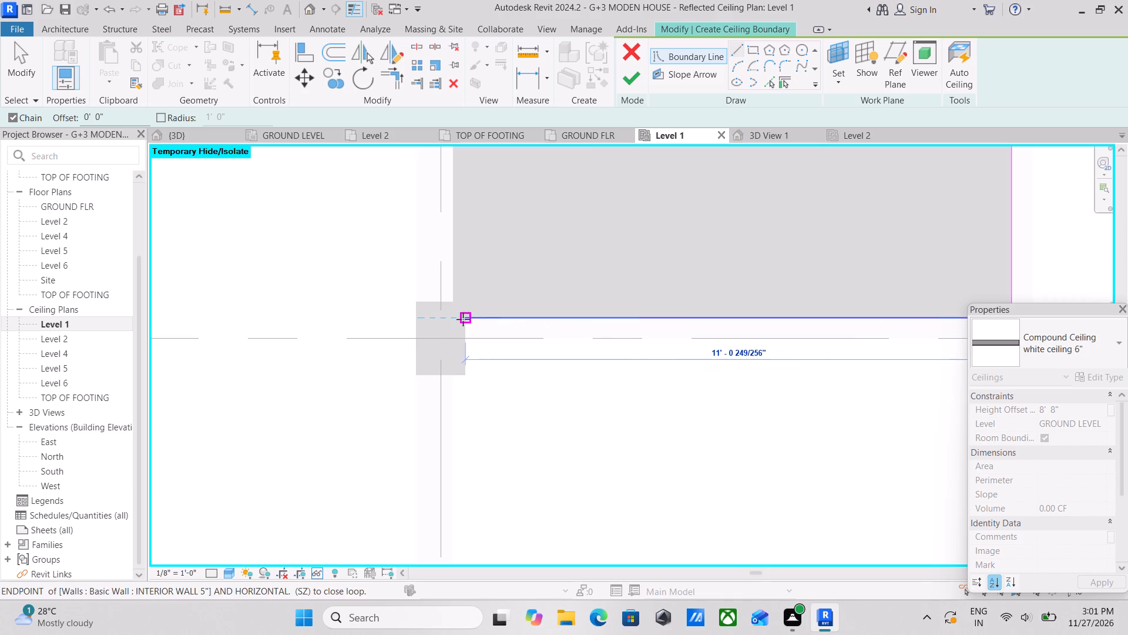
{"action": "left_click", "coordinate": [463, 319]}
{"action": "scroll", "coordinate": [463, 308], "scroll_direction": "up", "scroll_amount": 2}
{"action": "left_click", "coordinate": [467, 306]}
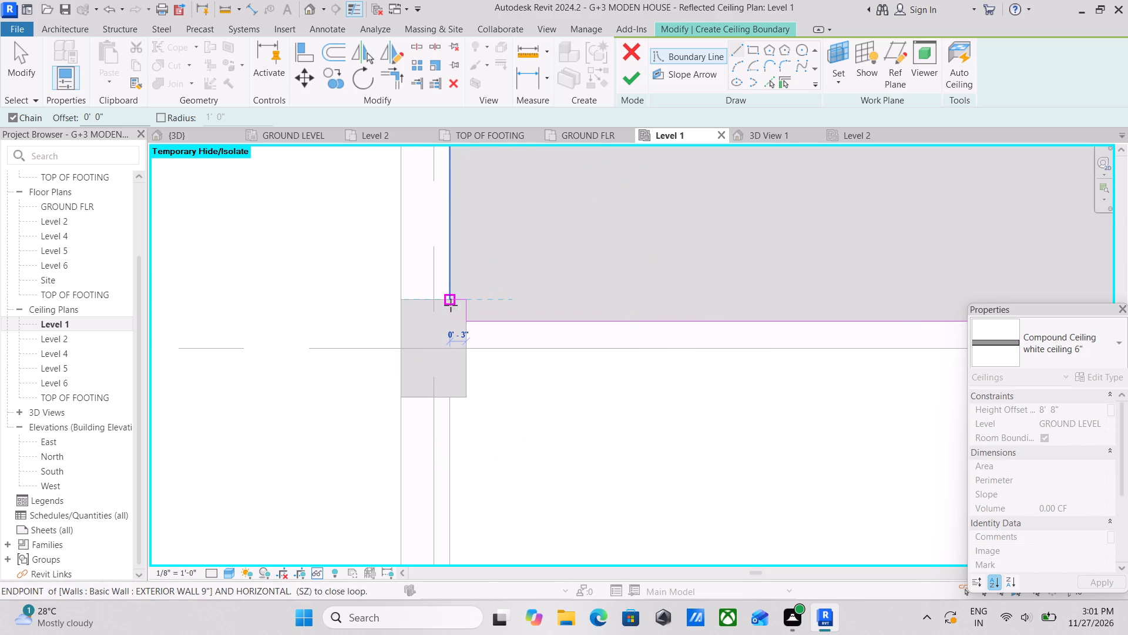
{"action": "left_click", "coordinate": [451, 305]}
{"action": "middle_click_drag", "start_coordinate": [459, 204], "coordinate": [490, 405]}
{"action": "middle_click_drag", "start_coordinate": [499, 217], "coordinate": [491, 469]}
{"action": "scroll", "coordinate": [466, 269], "scroll_direction": "down", "scroll_amount": 1}
{"action": "middle_click_drag", "start_coordinate": [466, 269], "coordinate": [482, 541]}
{"action": "middle_click_drag", "start_coordinate": [496, 321], "coordinate": [492, 448]}
{"action": "left_click", "coordinate": [481, 365]}
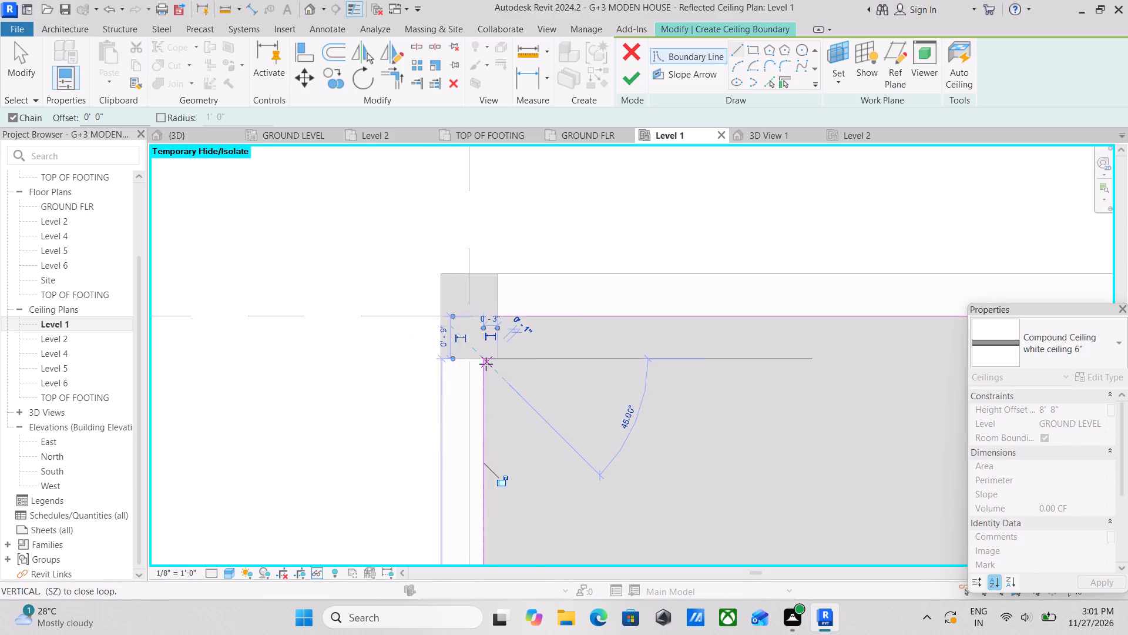
{"action": "left_click", "coordinate": [496, 359]}
{"action": "left_click", "coordinate": [496, 315]}
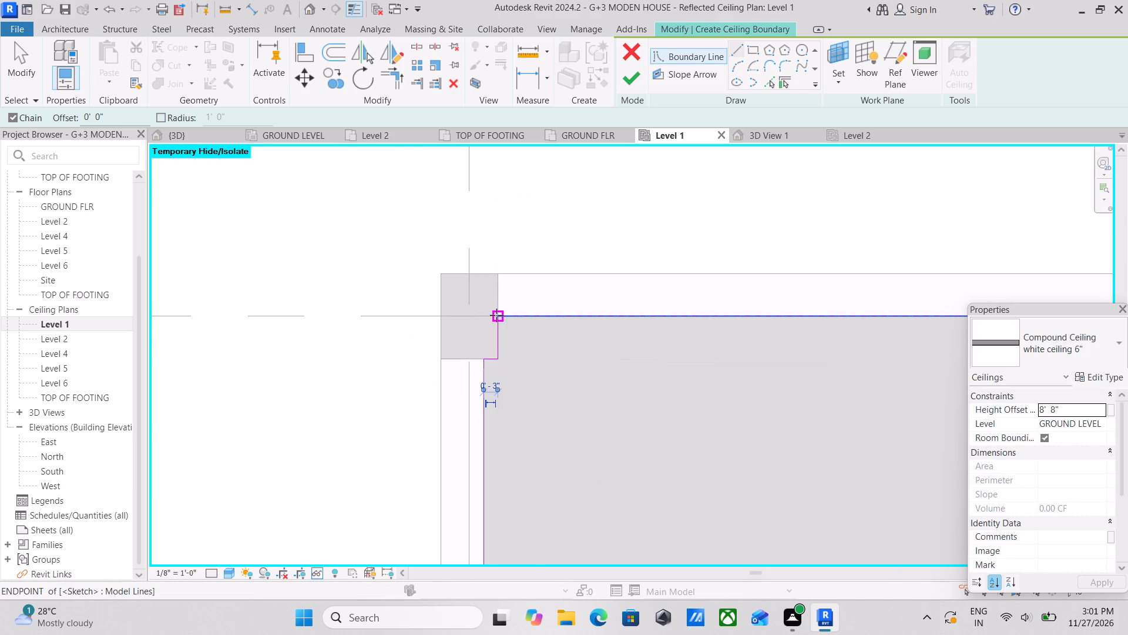
Finish the outer boundary chain and set the new ceiling's height offset to 8' 6".
{"action": "key", "text": "Escape"}
{"action": "scroll", "coordinate": [564, 323], "scroll_direction": "down", "scroll_amount": 3}
{"action": "scroll", "coordinate": [800, 347], "scroll_direction": "down", "scroll_amount": 2}
{"action": "middle_click_drag", "start_coordinate": [786, 346], "coordinate": [657, 309]}
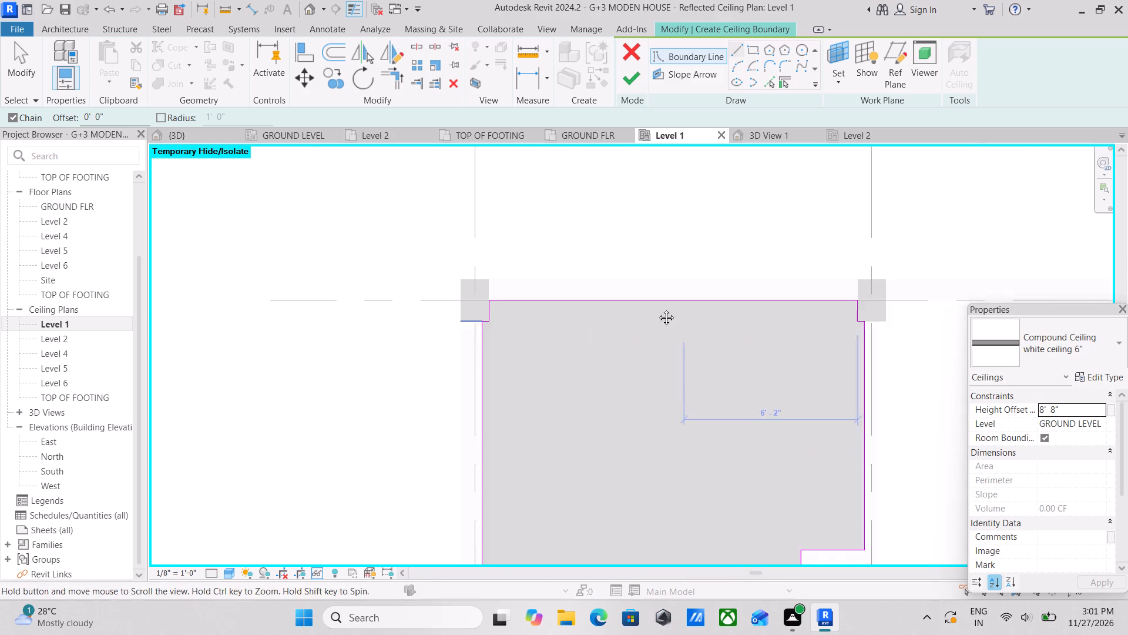
{"action": "middle_click_drag", "start_coordinate": [657, 309], "coordinate": [615, 289]}
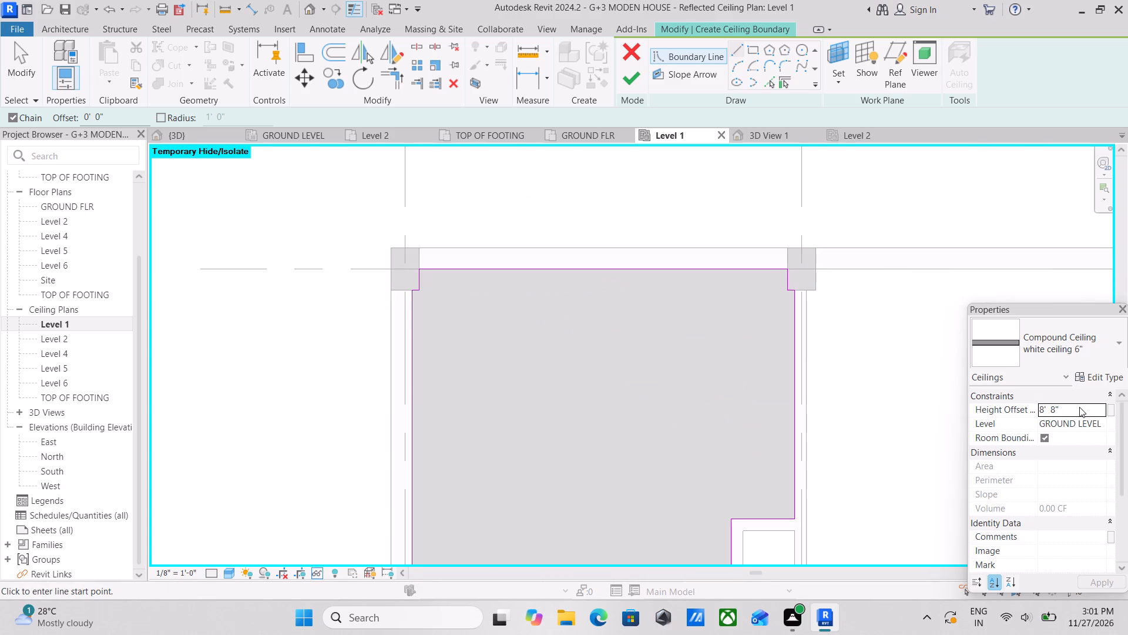
{"action": "left_click", "coordinate": [1075, 408]}
{"action": "type", "text": "8'"}
{"action": "key", "text": "6"}
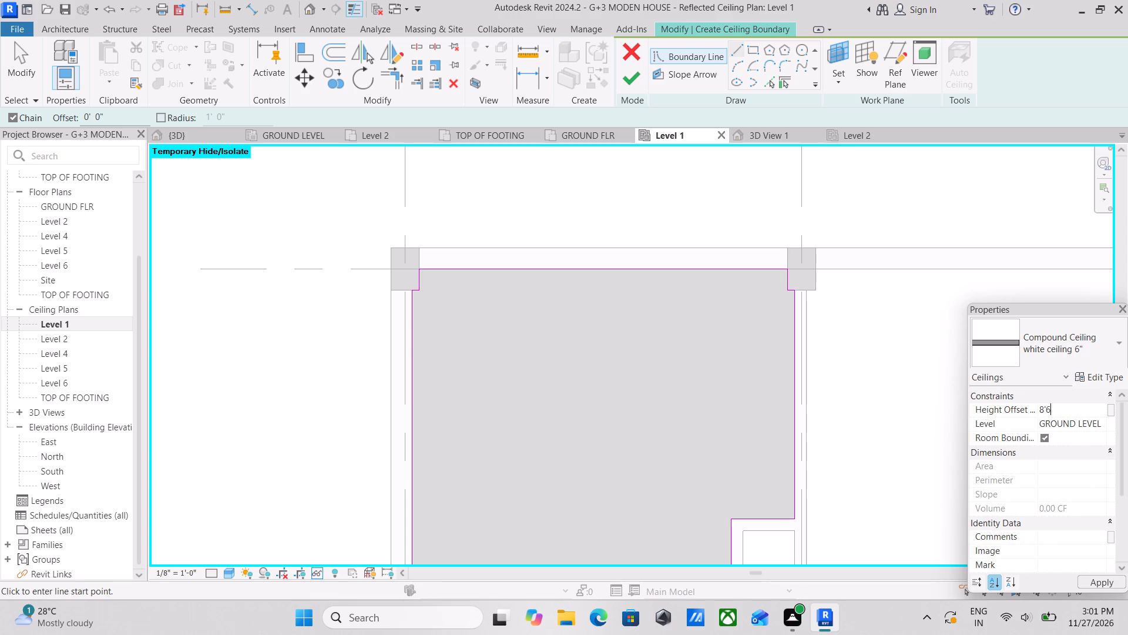
{"action": "key", "text": "shift+quotedbl"}
{"action": "key", "text": "Return"}
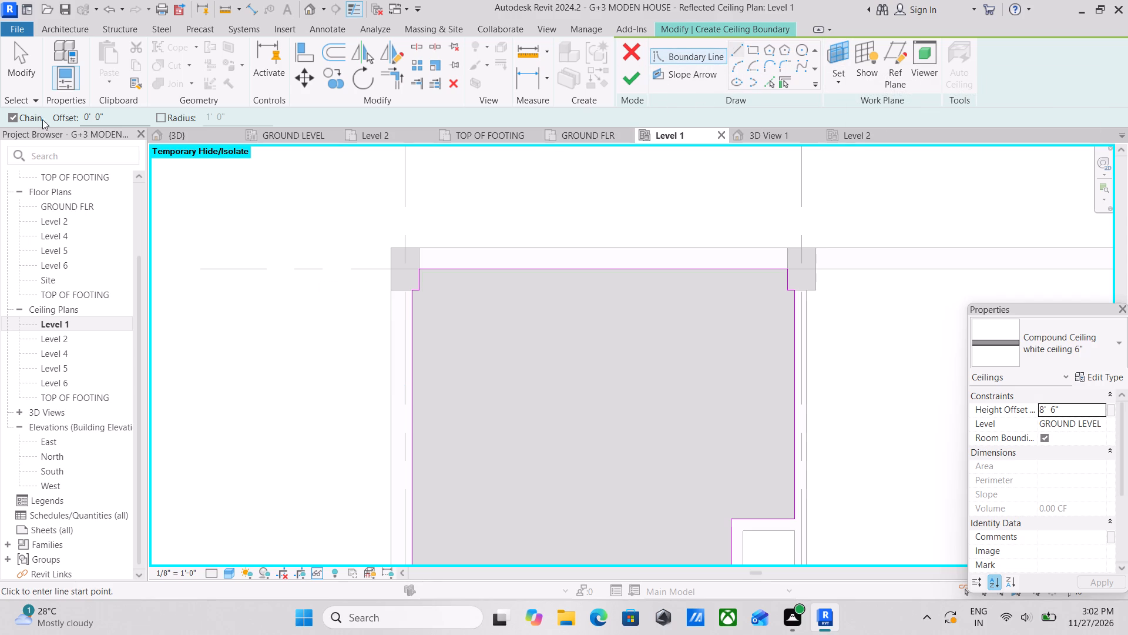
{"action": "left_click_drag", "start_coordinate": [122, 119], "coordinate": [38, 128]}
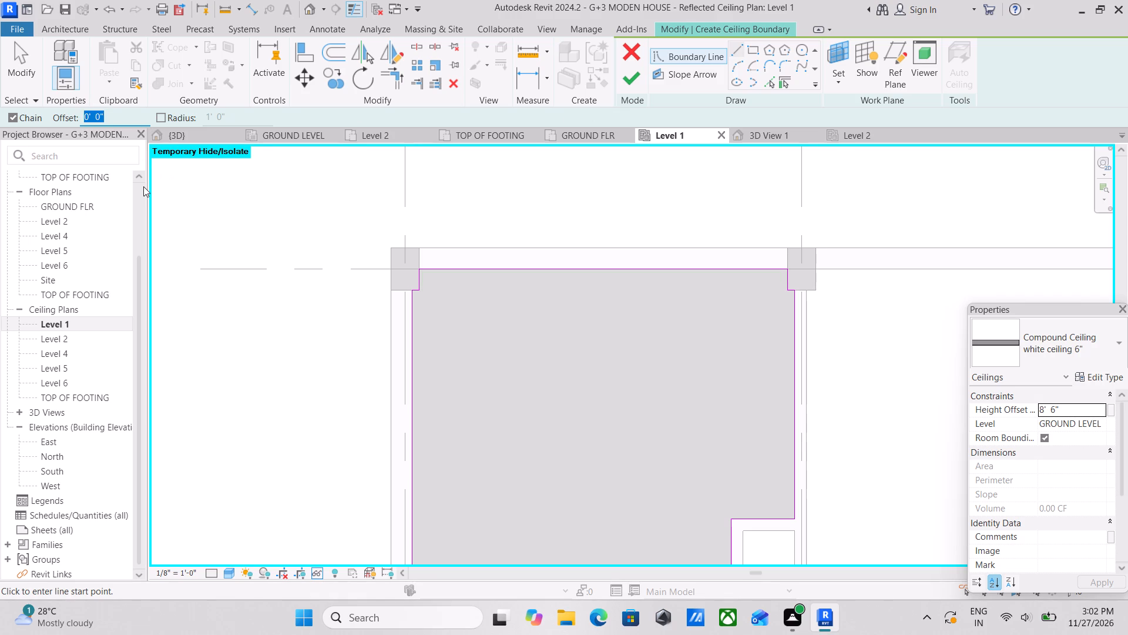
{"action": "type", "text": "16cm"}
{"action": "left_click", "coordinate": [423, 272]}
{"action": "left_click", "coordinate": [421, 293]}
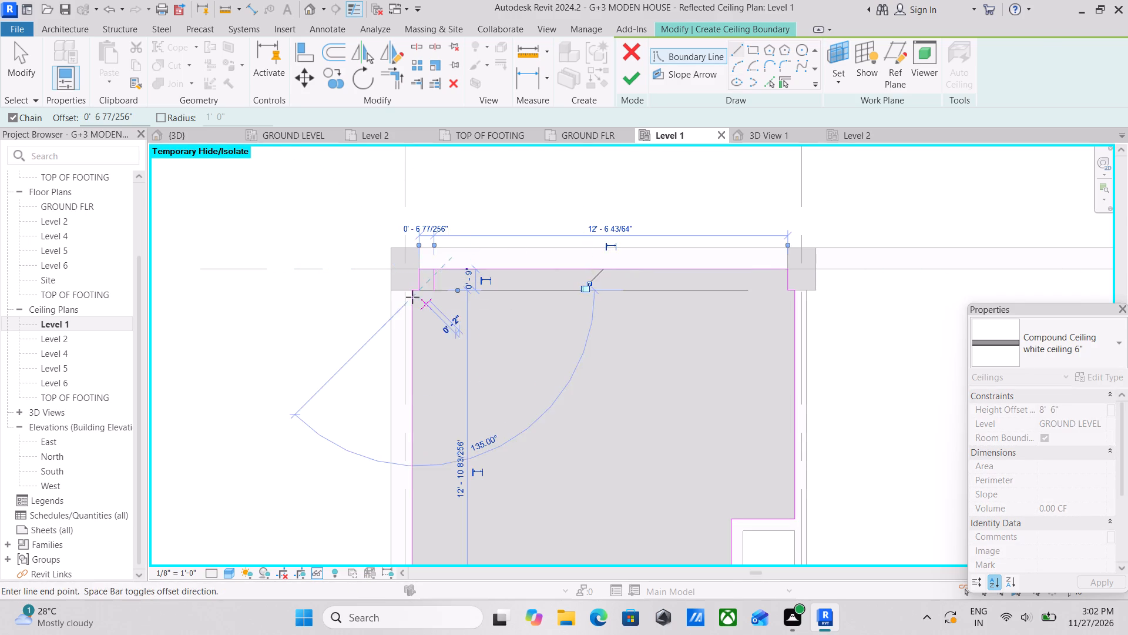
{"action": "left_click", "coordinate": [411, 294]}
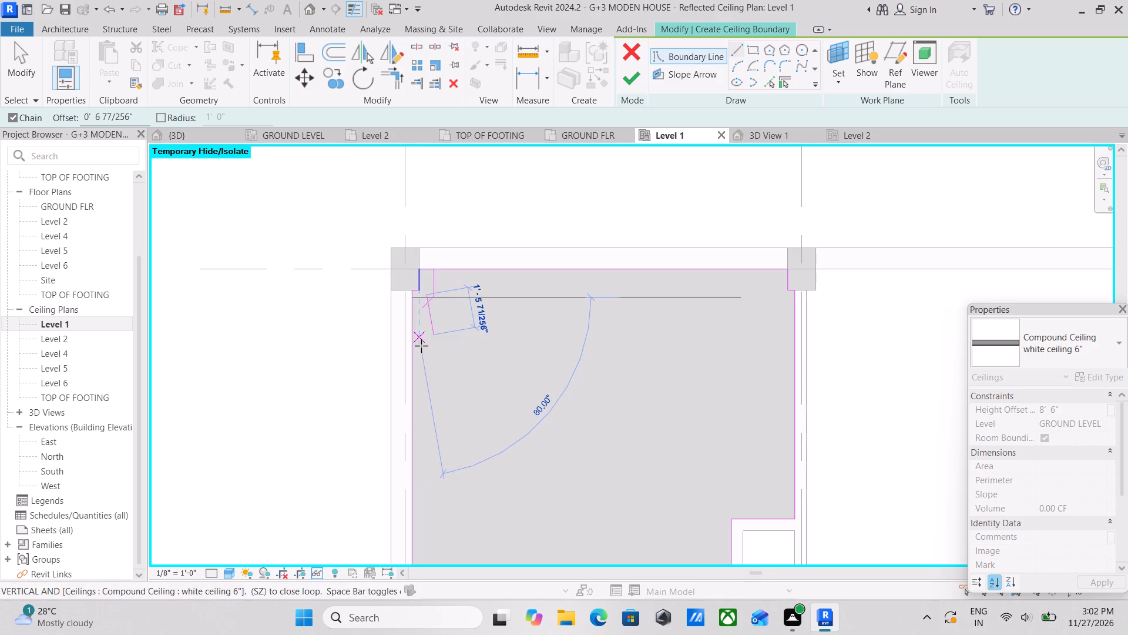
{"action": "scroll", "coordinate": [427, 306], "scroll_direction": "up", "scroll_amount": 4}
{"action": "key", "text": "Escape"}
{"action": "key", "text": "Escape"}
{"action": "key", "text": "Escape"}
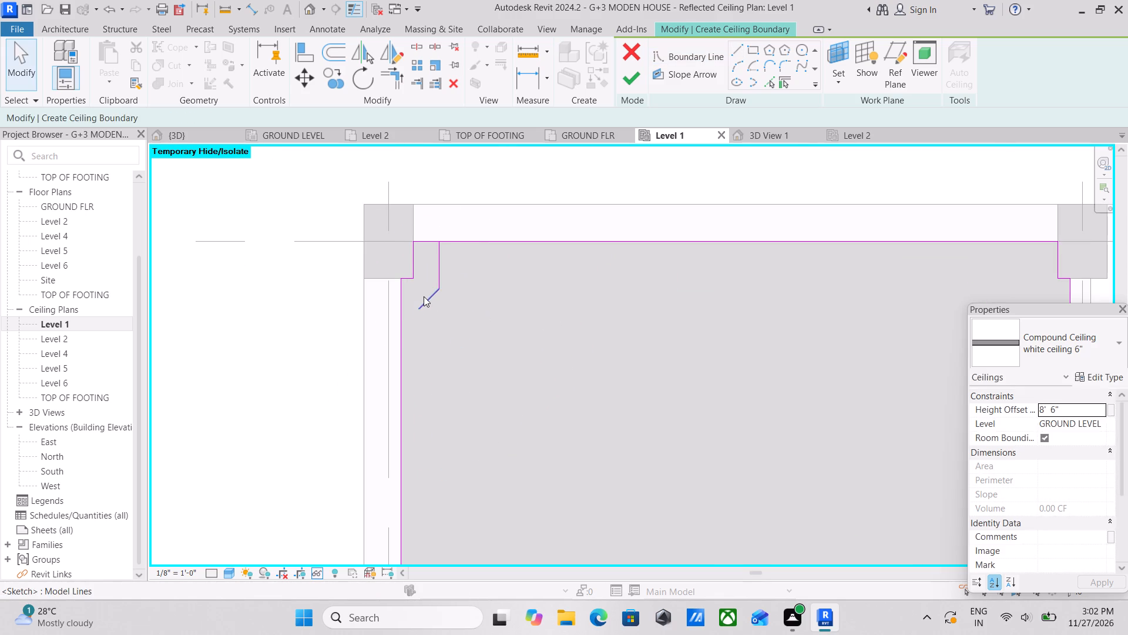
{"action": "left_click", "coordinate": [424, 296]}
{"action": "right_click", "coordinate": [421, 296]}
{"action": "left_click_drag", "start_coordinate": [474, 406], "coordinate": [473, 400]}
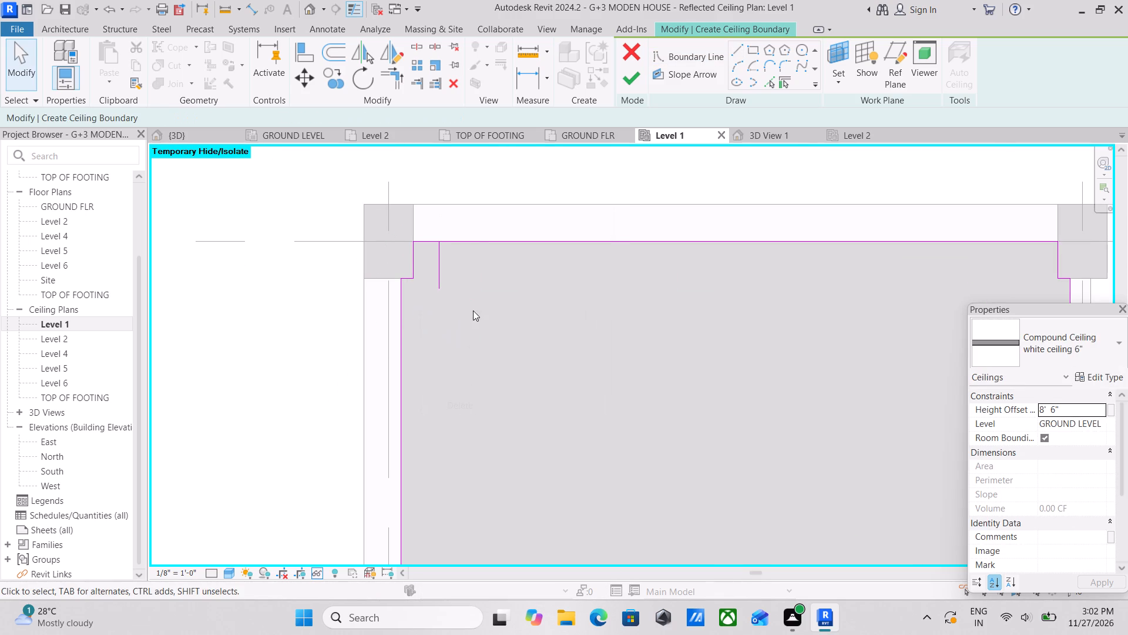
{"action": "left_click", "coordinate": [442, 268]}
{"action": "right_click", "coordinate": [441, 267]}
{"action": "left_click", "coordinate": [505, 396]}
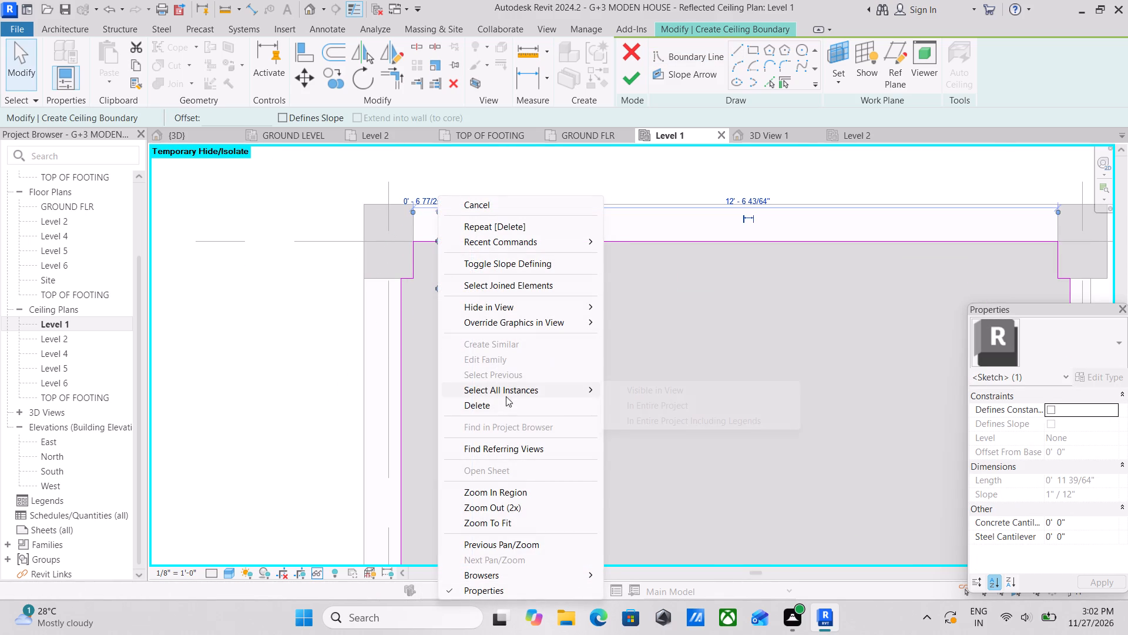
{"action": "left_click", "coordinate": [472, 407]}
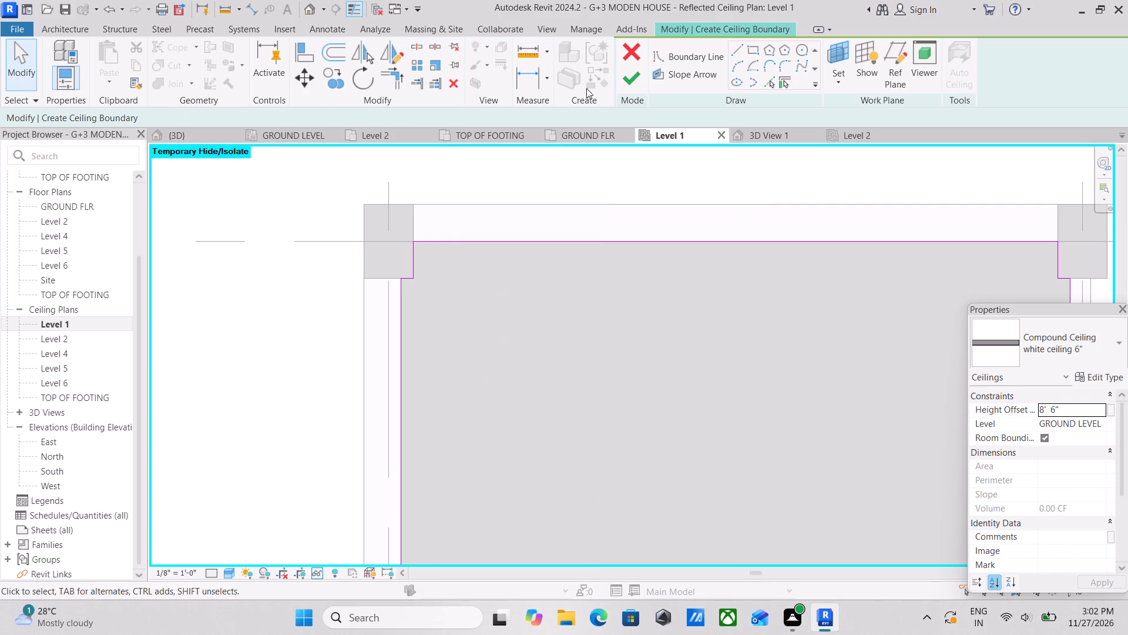
Draw an inner boundary offset 16 cm inward, following the northwest column, the west wall and the southwest column.
{"action": "left_click", "coordinate": [741, 46]}
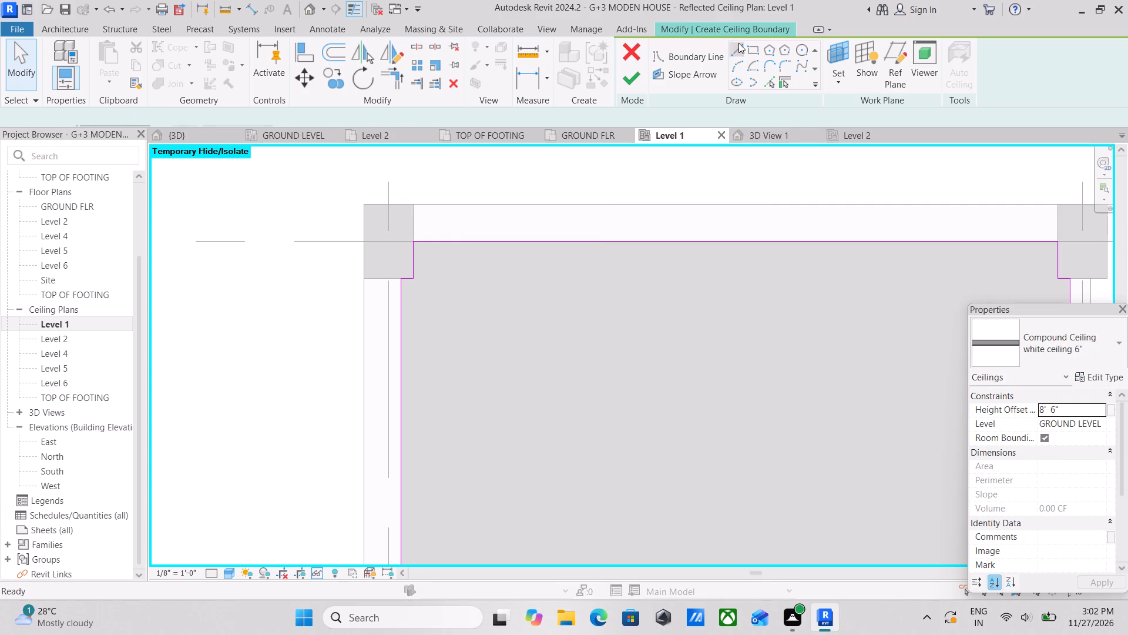
{"action": "left_click_drag", "start_coordinate": [108, 118], "coordinate": [41, 123]}
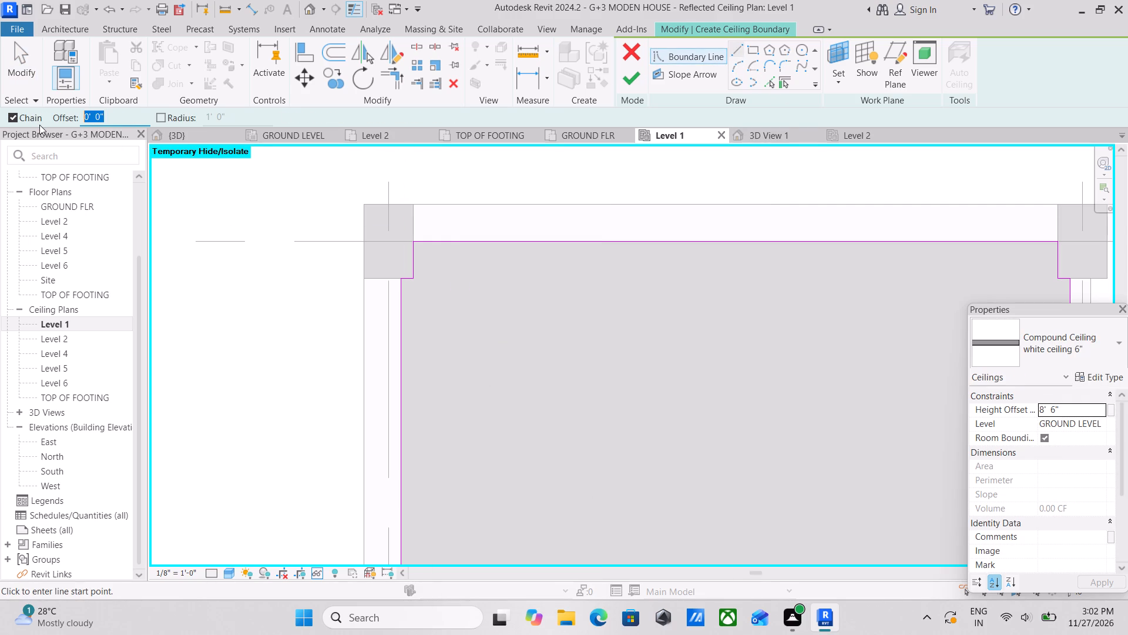
{"action": "type", "text": "16cm"}
{"action": "key", "text": "Return"}
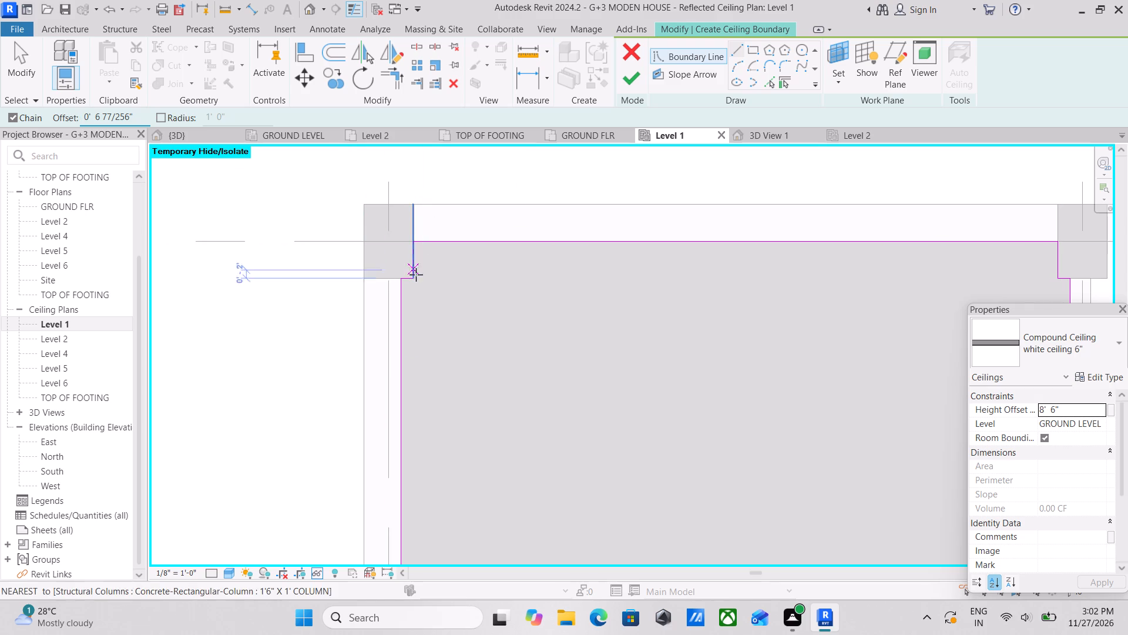
{"action": "left_click", "coordinate": [415, 243]}
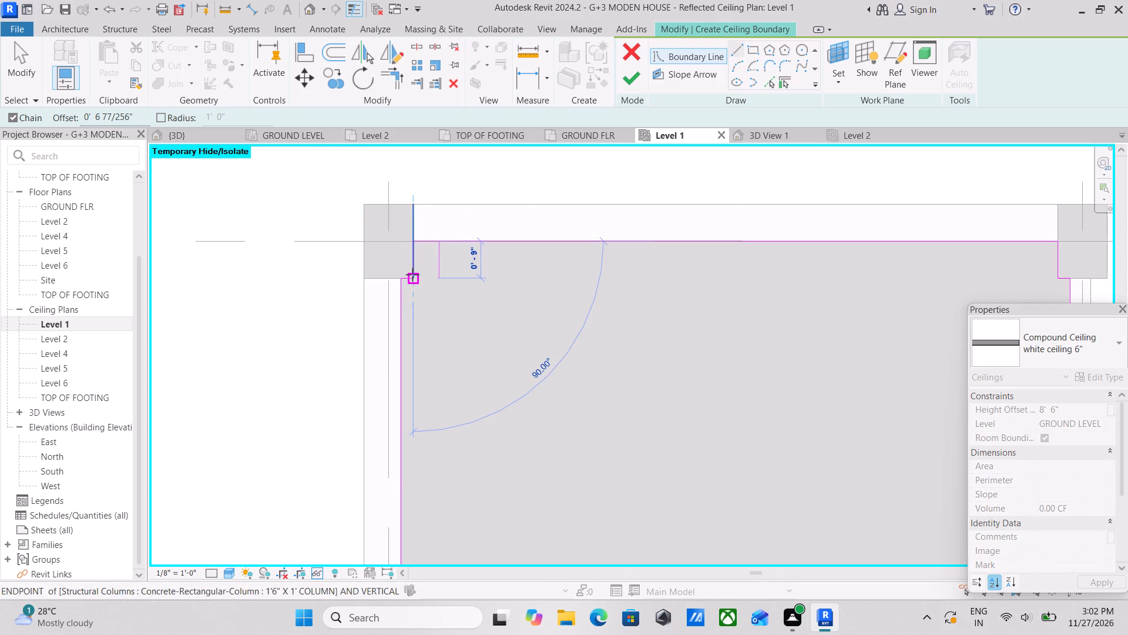
{"action": "left_click", "coordinate": [412, 275]}
{"action": "left_click", "coordinate": [399, 283]}
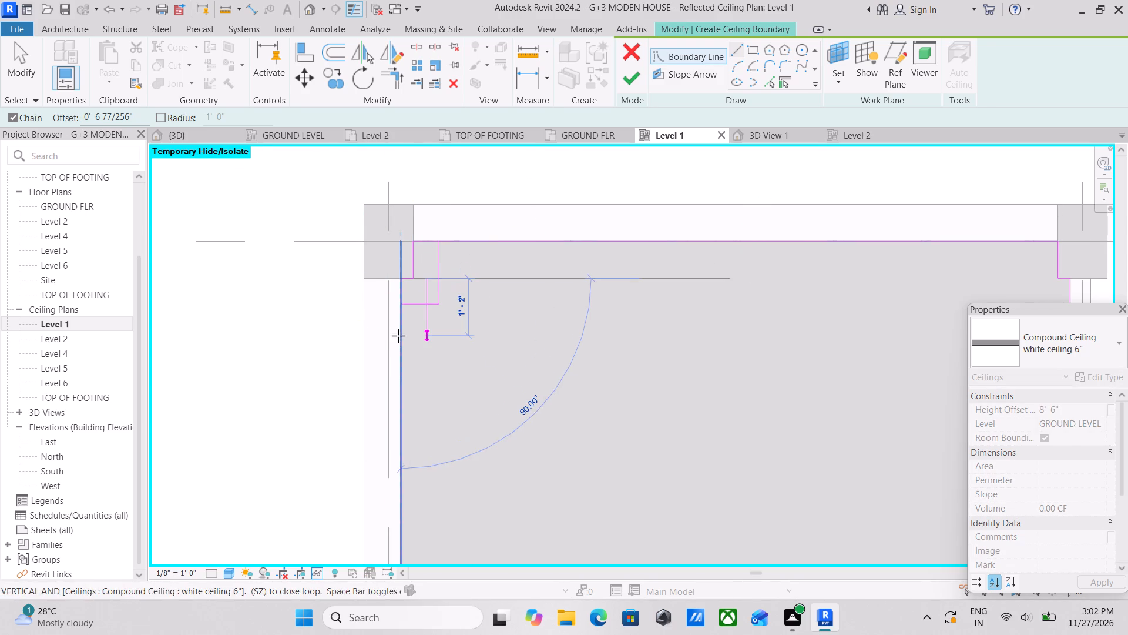
{"action": "middle_click_drag", "start_coordinate": [398, 336], "coordinate": [426, 85]}
{"action": "scroll", "coordinate": [425, 304], "scroll_direction": "down", "scroll_amount": 3}
{"action": "middle_click_drag", "start_coordinate": [425, 305], "coordinate": [439, 51]}
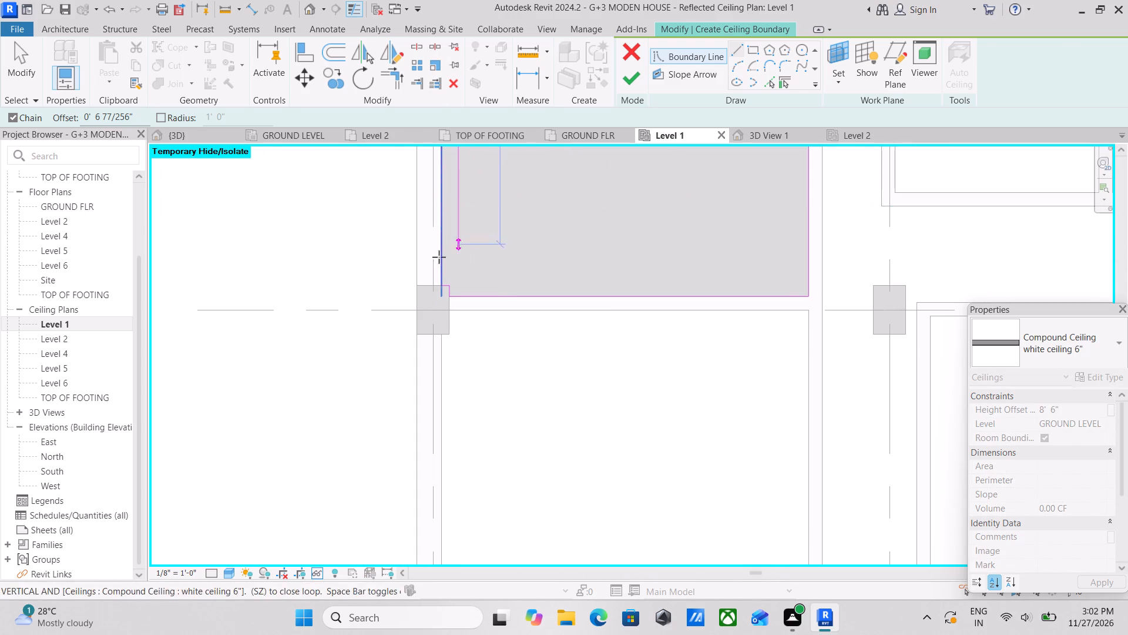
{"action": "left_click", "coordinate": [441, 285]}
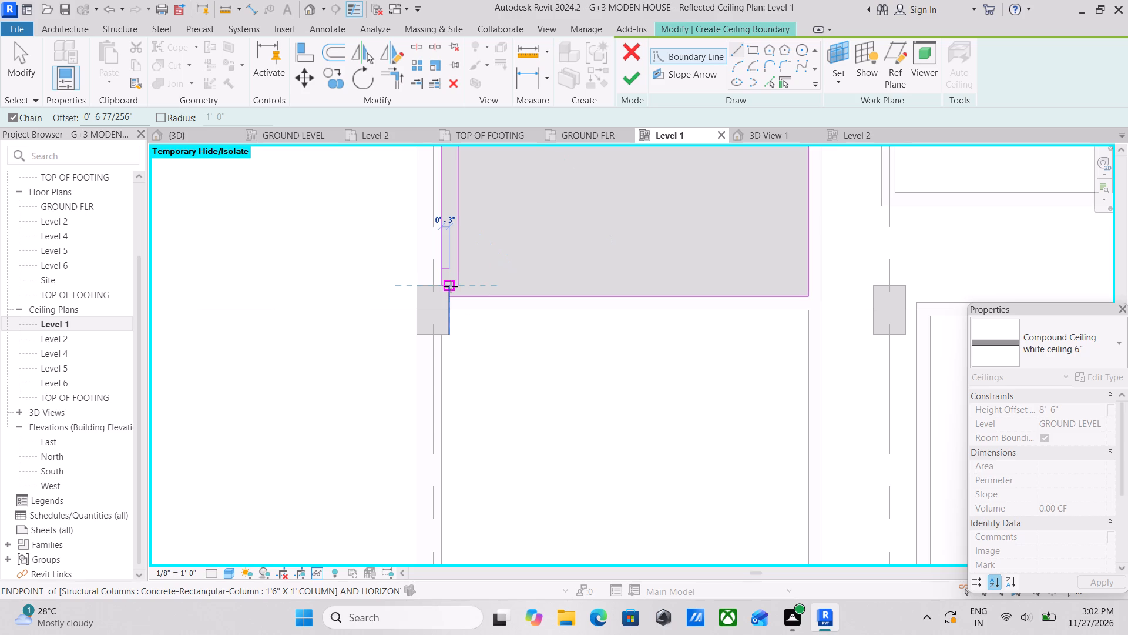
{"action": "left_click", "coordinate": [452, 285]}
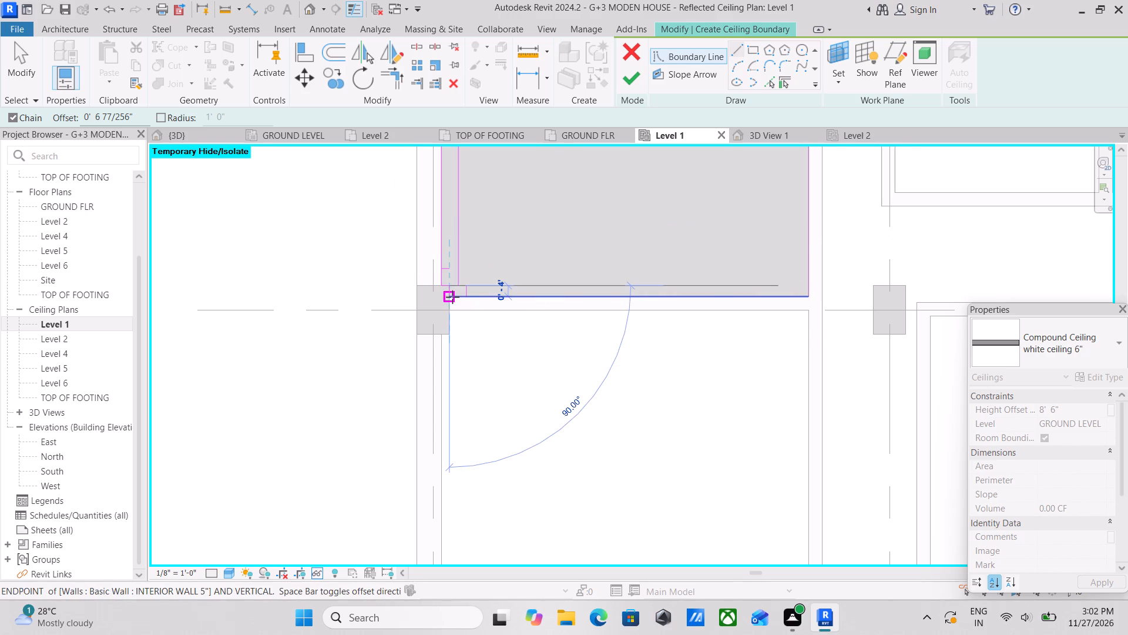
{"action": "left_click", "coordinate": [452, 297]}
Continue the inner boundary along the south wall, stepped corner, east wall and northeast column, closing it with the 13' 1" north edge.
{"action": "middle_click_drag", "start_coordinate": [566, 293], "coordinate": [387, 278]}
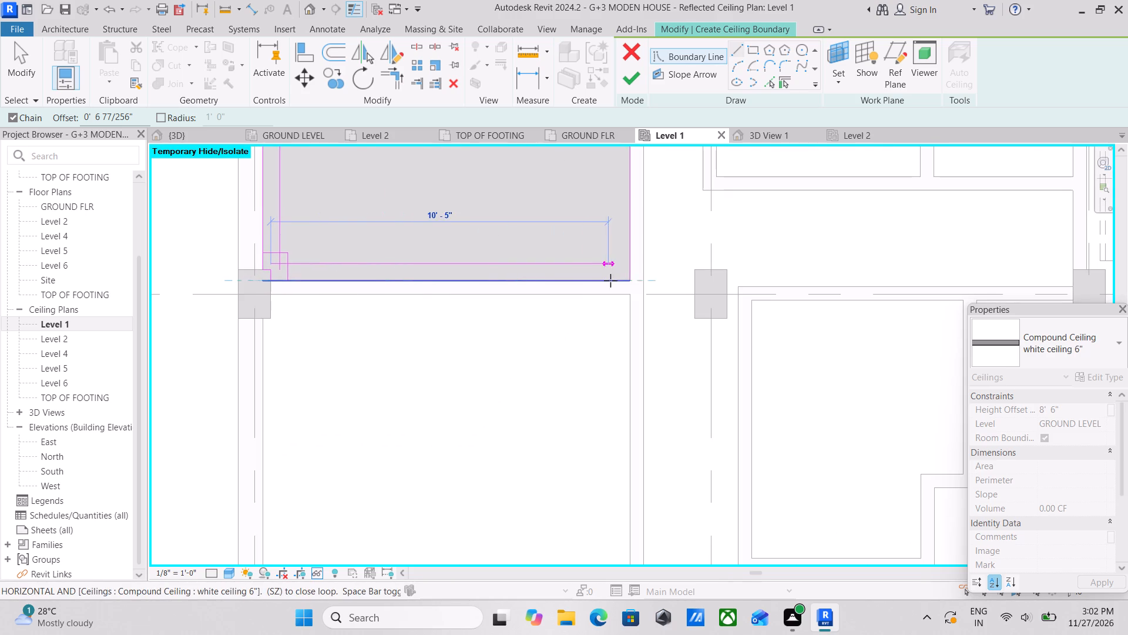
{"action": "left_click", "coordinate": [632, 282]}
{"action": "middle_click_drag", "start_coordinate": [634, 189], "coordinate": [637, 367]}
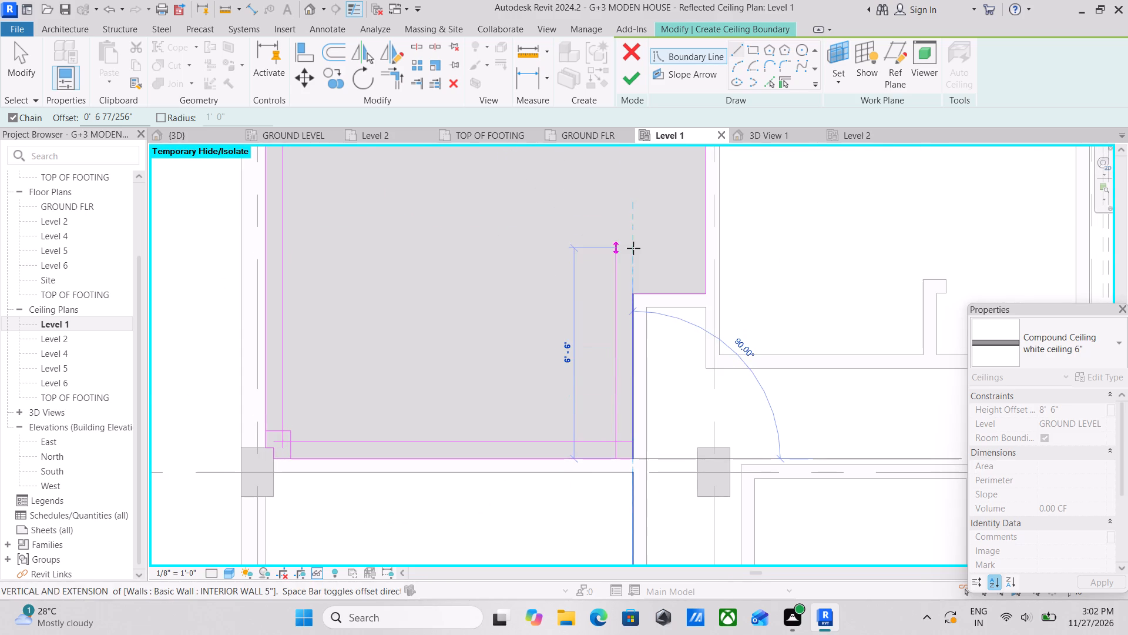
{"action": "left_click", "coordinate": [637, 289]}
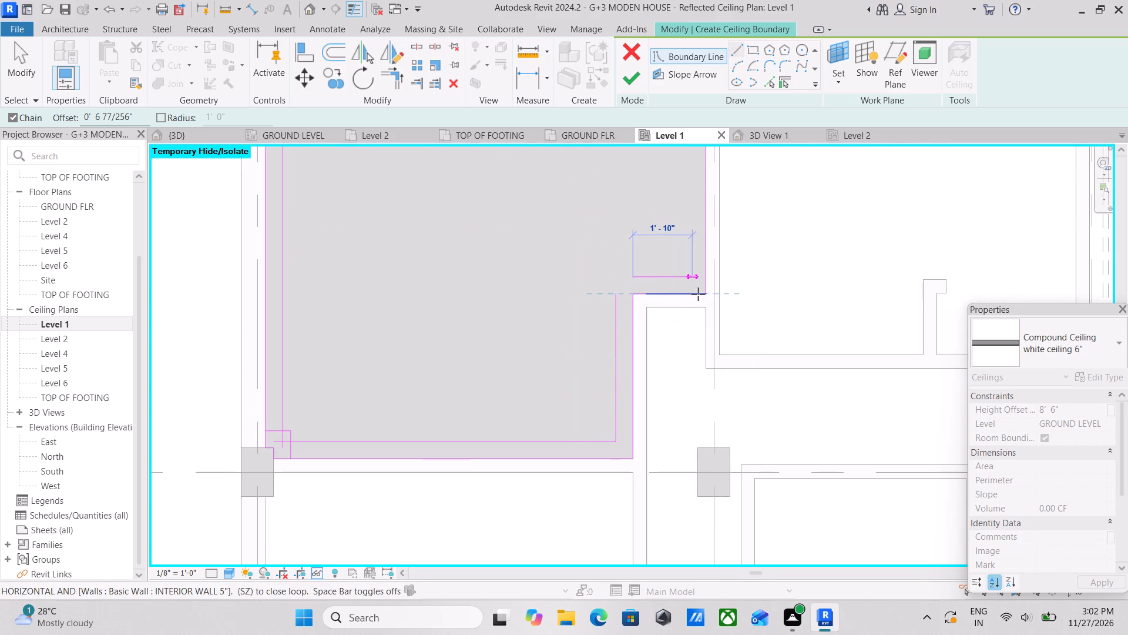
{"action": "left_click", "coordinate": [704, 294]}
{"action": "middle_click_drag", "start_coordinate": [691, 196], "coordinate": [727, 362]}
{"action": "middle_click_drag", "start_coordinate": [732, 262], "coordinate": [746, 333]}
{"action": "left_click", "coordinate": [757, 272]}
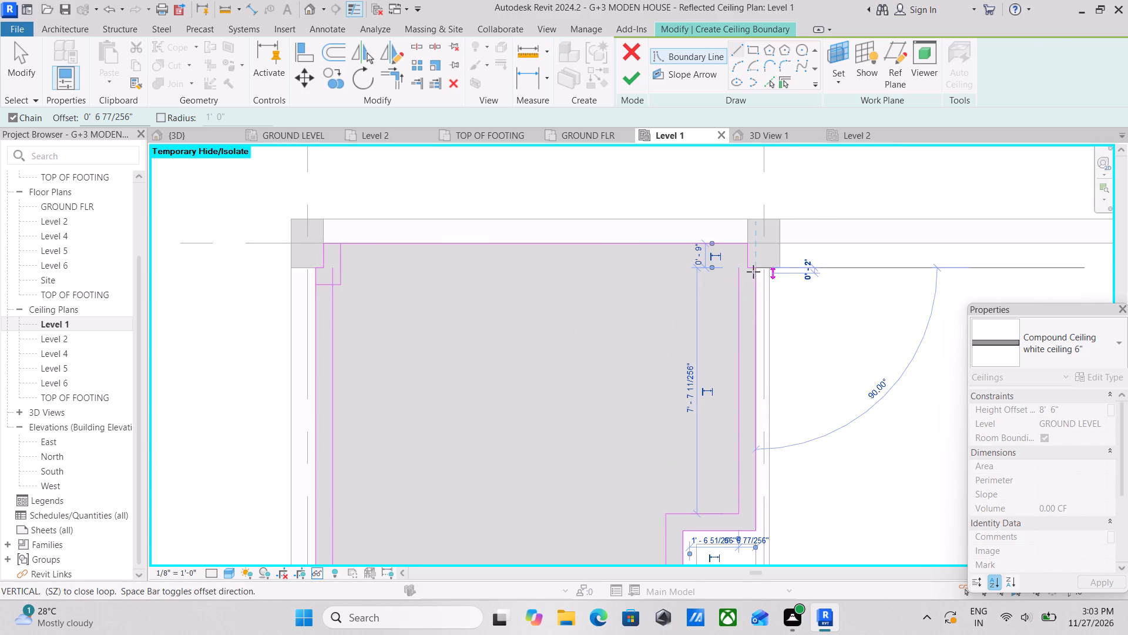
{"action": "left_click", "coordinate": [743, 272]}
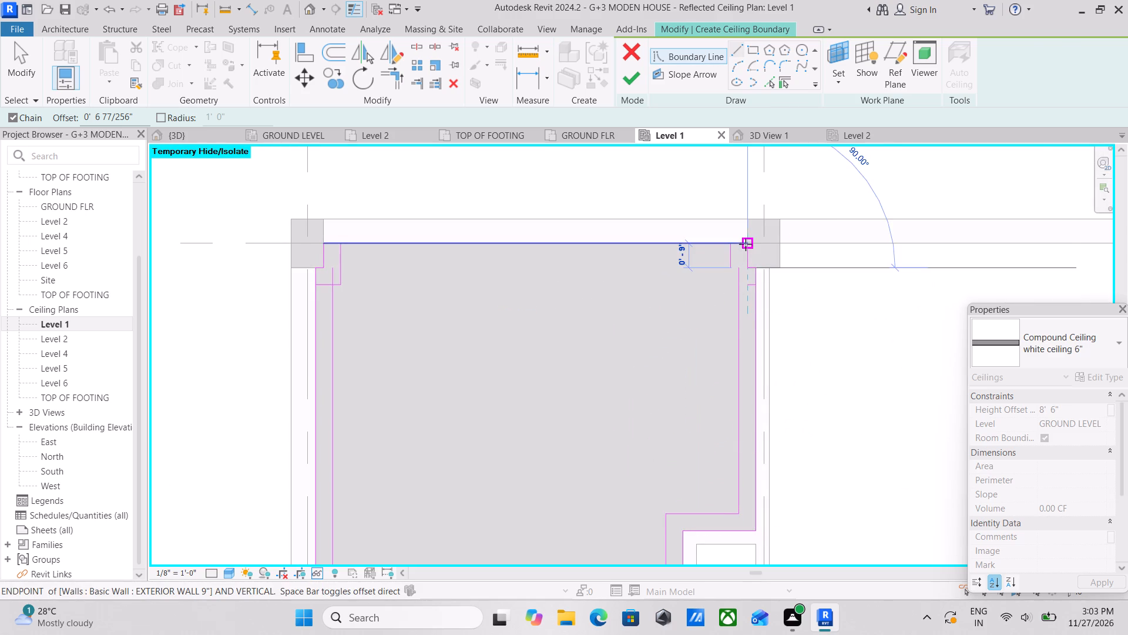
{"action": "left_click", "coordinate": [746, 243]}
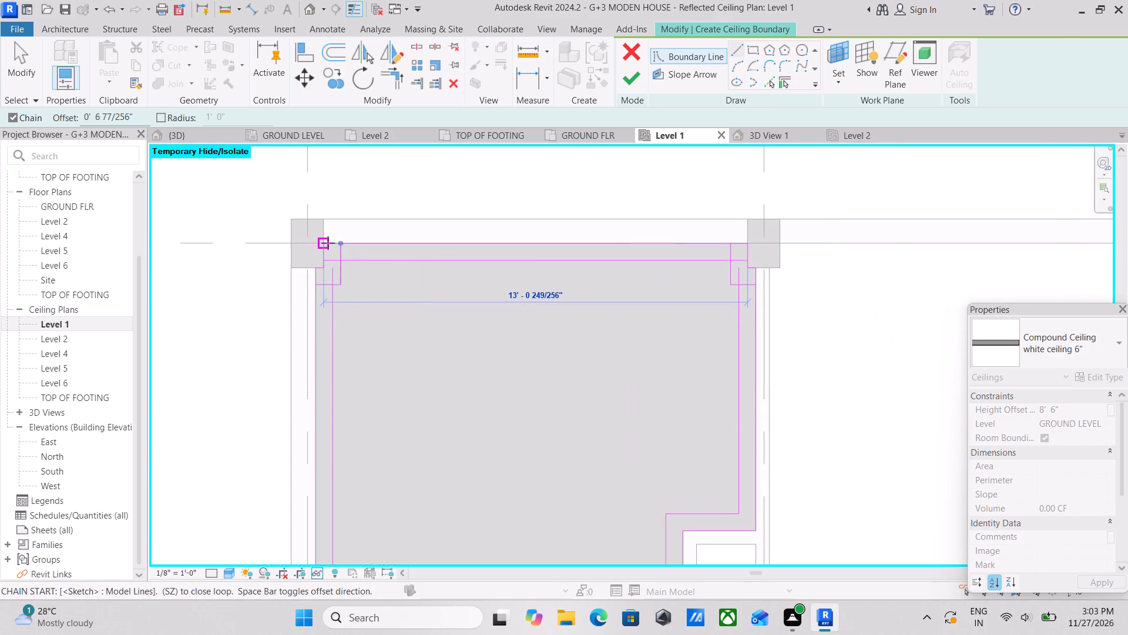
{"action": "left_click", "coordinate": [328, 243]}
{"action": "key", "text": "Escape"}
{"action": "key", "text": "Escape"}
{"action": "scroll", "coordinate": [545, 312], "scroll_direction": "up", "scroll_amount": 1}
{"action": "key", "text": "Escape"}
Trim the inner boundary's east edge to the offset edge around the northeast column, forming a stepped corner.
{"action": "middle_click_drag", "start_coordinate": [647, 299], "coordinate": [620, 293]}
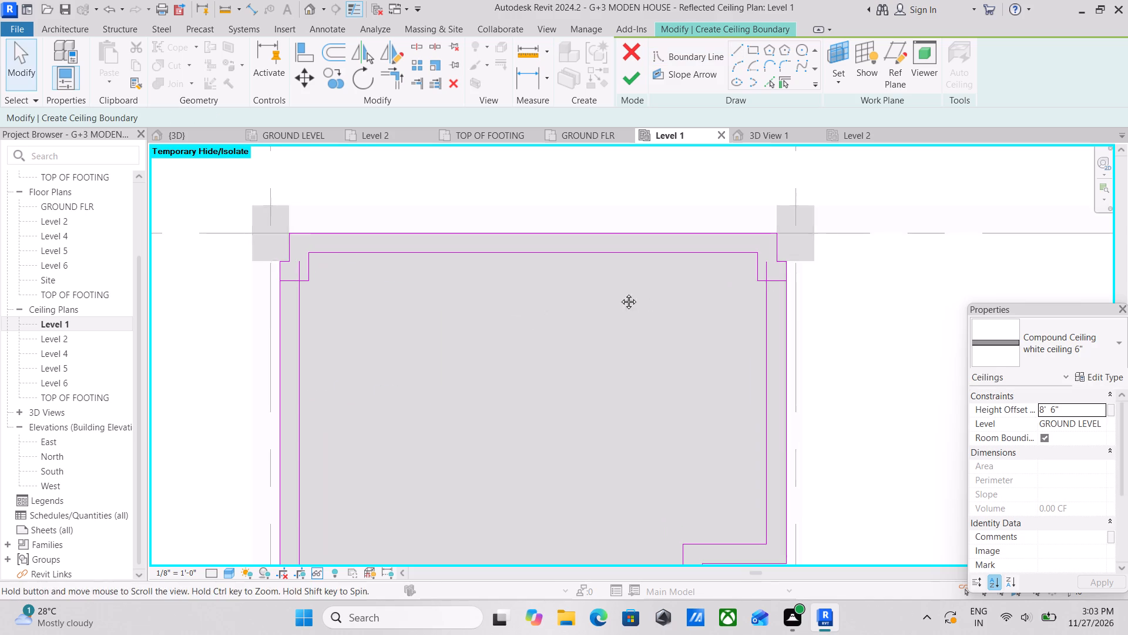
{"action": "middle_click_drag", "start_coordinate": [620, 293], "coordinate": [511, 272]}
{"action": "key", "text": "Escape"}
{"action": "scroll", "coordinate": [637, 280], "scroll_direction": "up", "scroll_amount": 3}
{"action": "key", "text": "Escape"}
{"action": "middle_click_drag", "start_coordinate": [610, 252], "coordinate": [592, 290]}
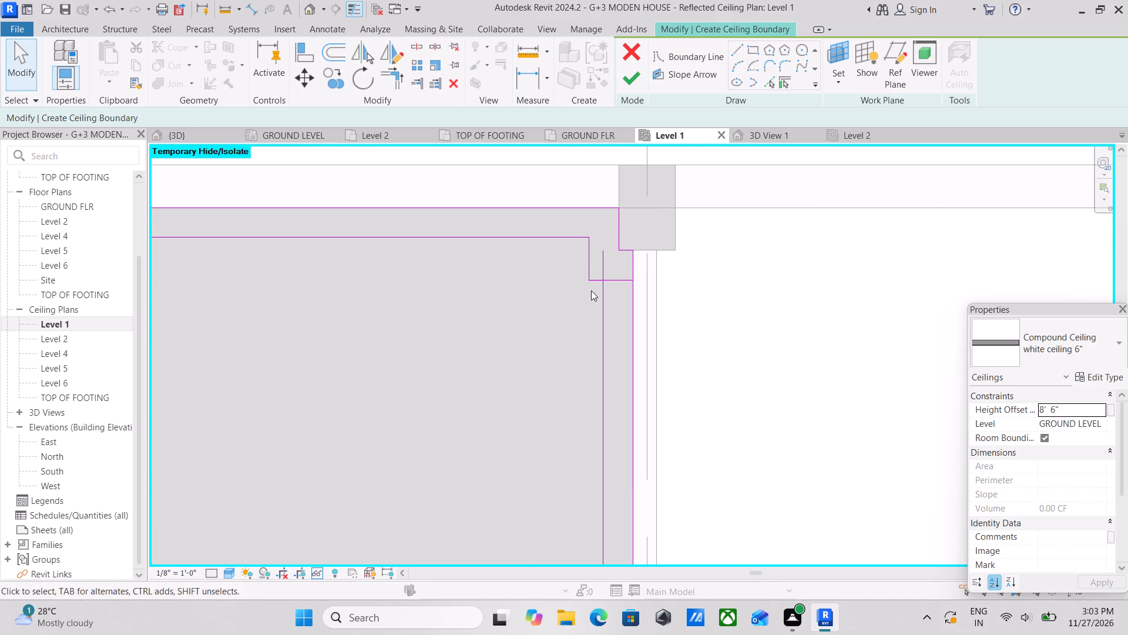
{"action": "type", "text": "tr"}
{"action": "left_click", "coordinate": [604, 305]}
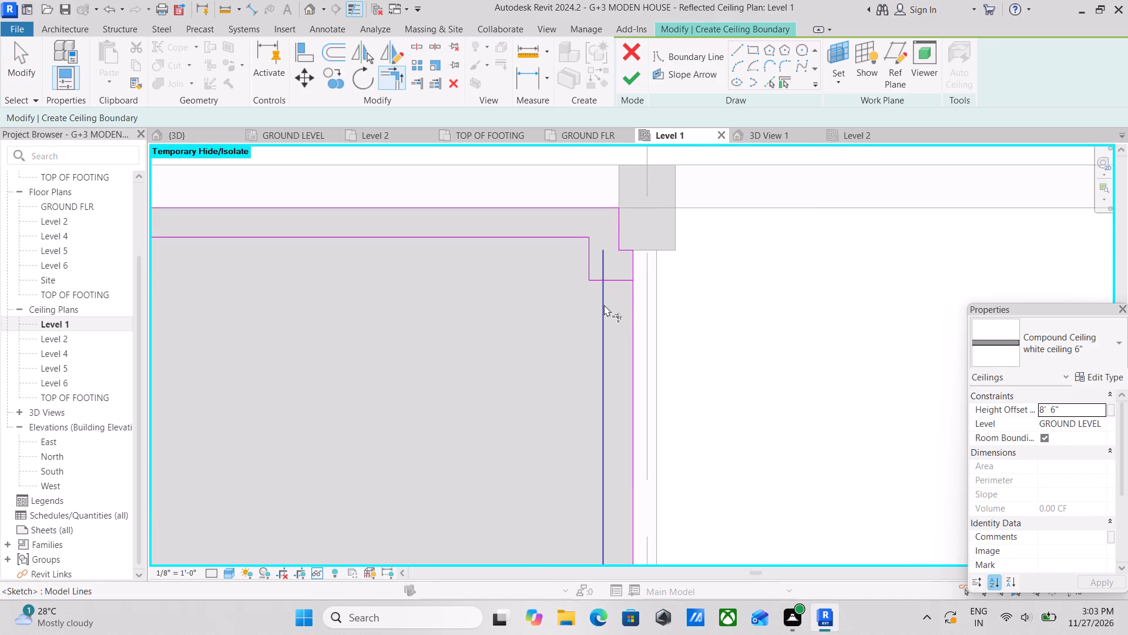
{"action": "left_click", "coordinate": [590, 278]}
{"action": "middle_click_drag", "start_coordinate": [606, 282], "coordinate": [682, 257]}
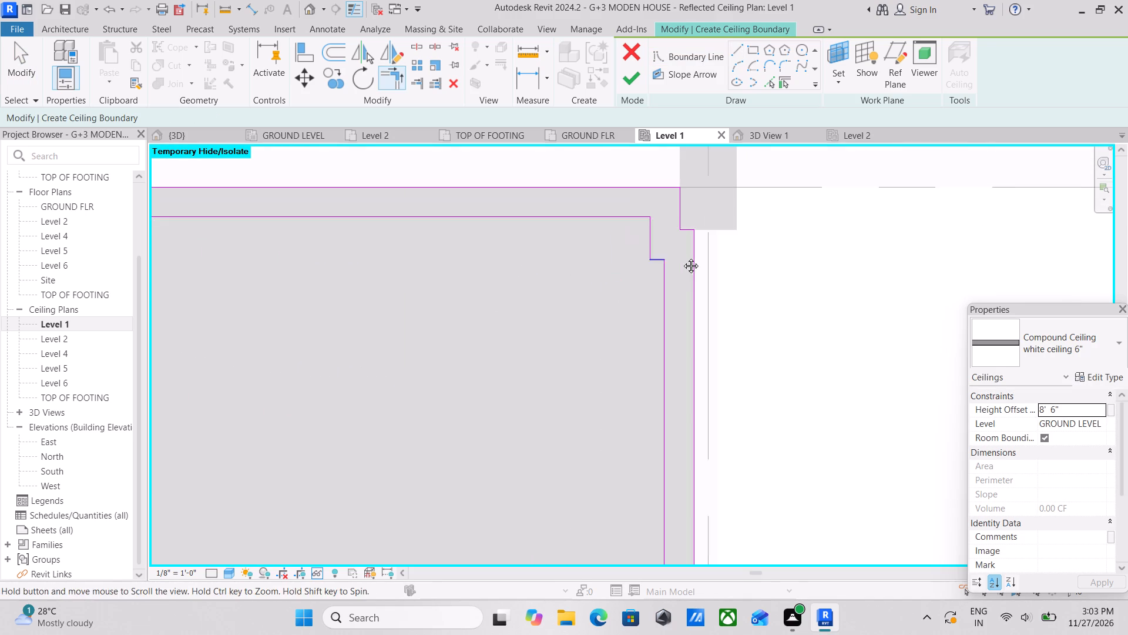
Trim the inner boundary's west edge to the offset edge around the northwest column.
{"action": "middle_click_drag", "start_coordinate": [682, 257], "coordinate": [683, 256]}
{"action": "scroll", "coordinate": [567, 268], "scroll_direction": "down", "scroll_amount": 3}
{"action": "middle_click_drag", "start_coordinate": [568, 268], "coordinate": [728, 212]}
{"action": "middle_click_drag", "start_coordinate": [511, 245], "coordinate": [630, 280]}
{"action": "middle_click_drag", "start_coordinate": [438, 260], "coordinate": [501, 286]}
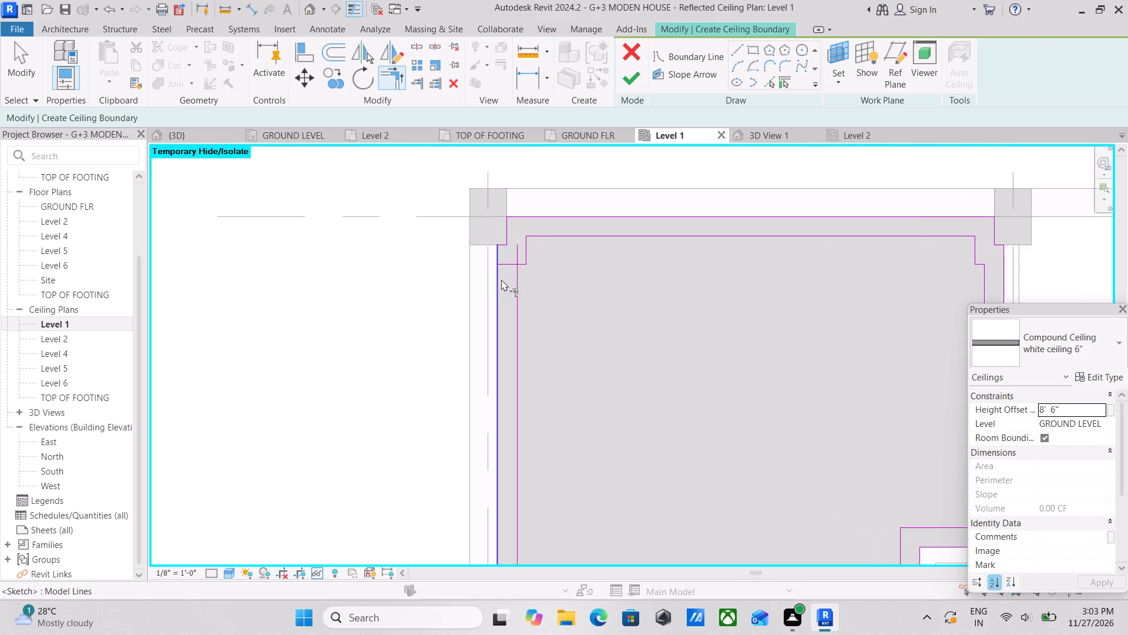
{"action": "left_click", "coordinate": [516, 266]}
{"action": "scroll", "coordinate": [521, 263], "scroll_direction": "up", "scroll_amount": 3}
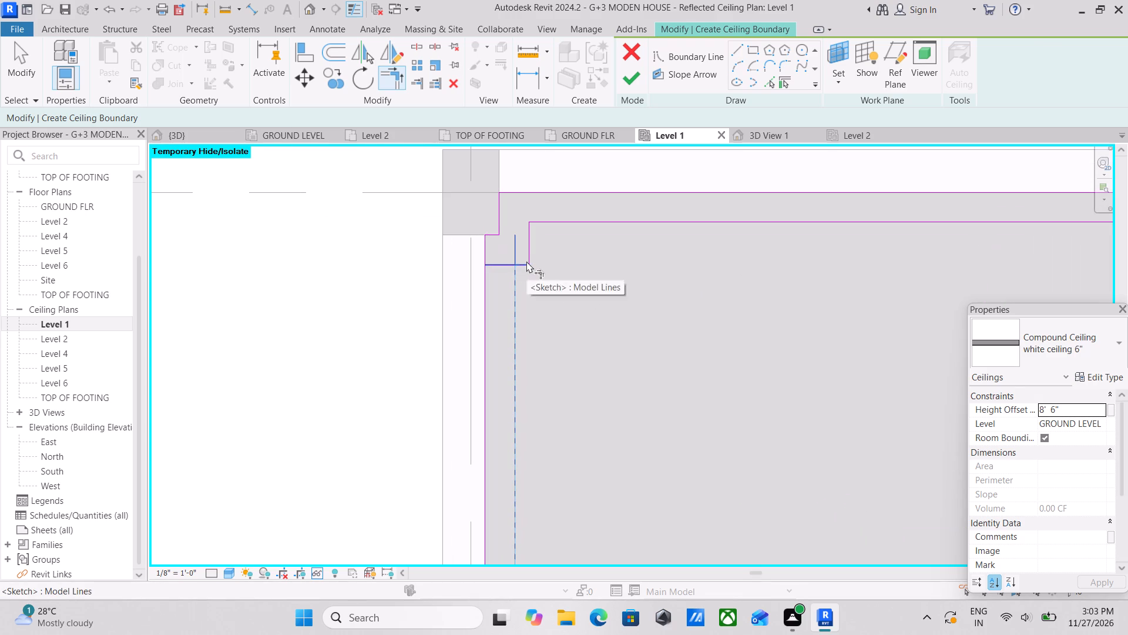
{"action": "left_click", "coordinate": [526, 261]}
Trim the lower end of the inner west edge to the horizontal offset edge around the southwest column.
{"action": "scroll", "coordinate": [526, 280], "scroll_direction": "down", "scroll_amount": 1}
{"action": "middle_click_drag", "start_coordinate": [526, 280], "coordinate": [506, 171]}
{"action": "scroll", "coordinate": [567, 317], "scroll_direction": "down", "scroll_amount": 3}
{"action": "middle_click_drag", "start_coordinate": [566, 317], "coordinate": [516, 178]}
{"action": "scroll", "coordinate": [531, 293], "scroll_direction": "down", "scroll_amount": 2}
{"action": "middle_click_drag", "start_coordinate": [527, 300], "coordinate": [523, 265]}
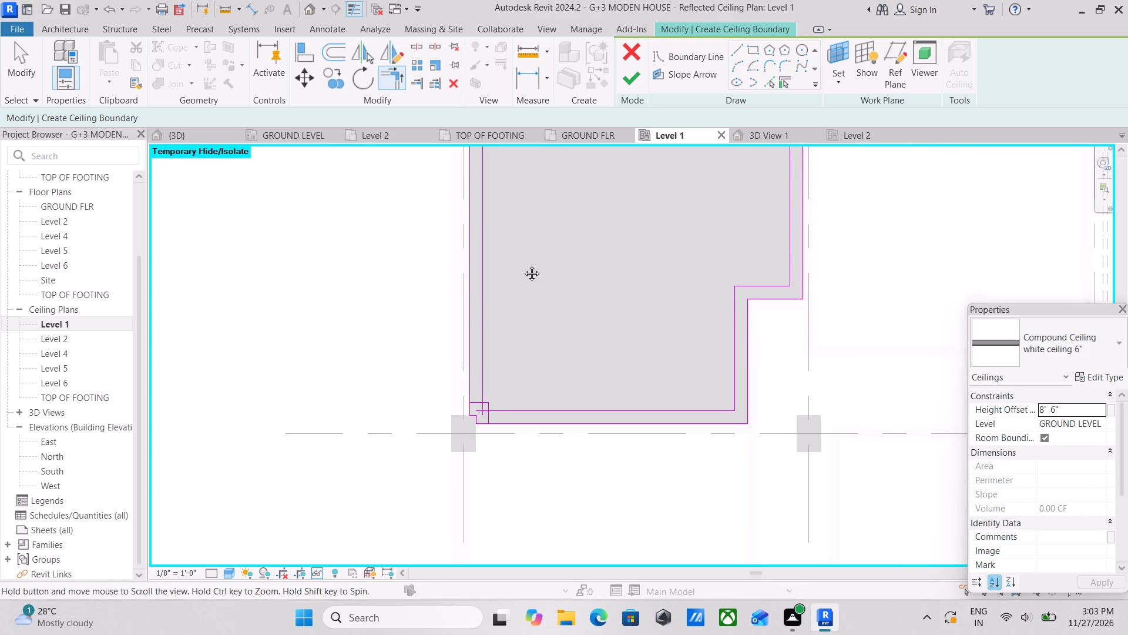
{"action": "middle_click_drag", "start_coordinate": [523, 265], "coordinate": [522, 232]}
{"action": "scroll", "coordinate": [512, 363], "scroll_direction": "up", "scroll_amount": 6}
{"action": "scroll", "coordinate": [446, 290], "scroll_direction": "up", "scroll_amount": 2}
{"action": "left_click", "coordinate": [458, 285]}
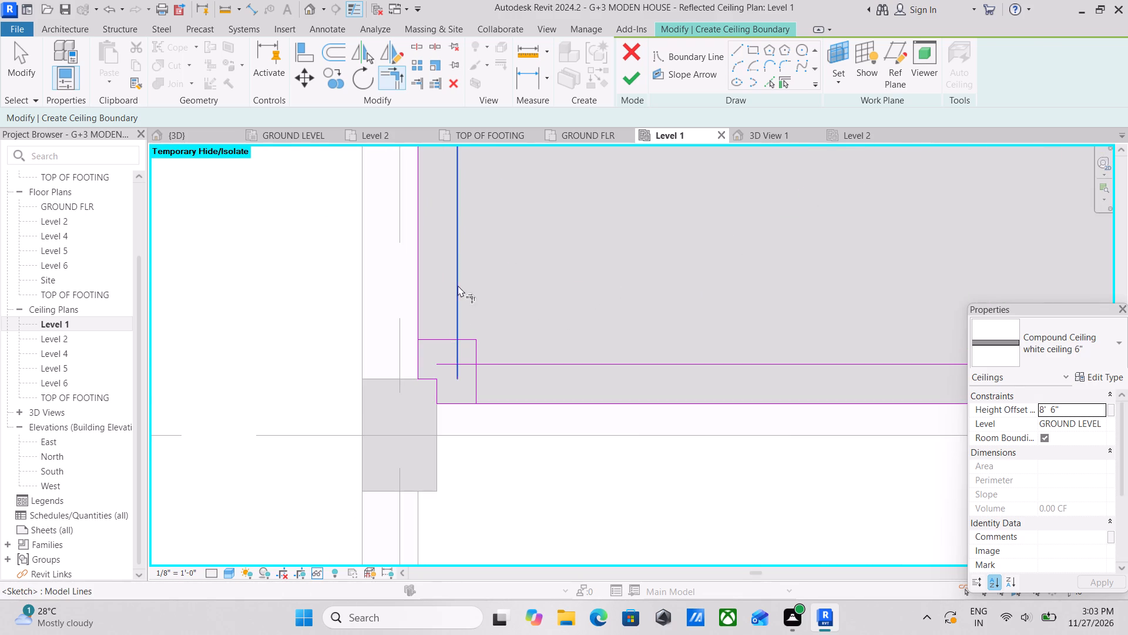
{"action": "left_click", "coordinate": [476, 342]}
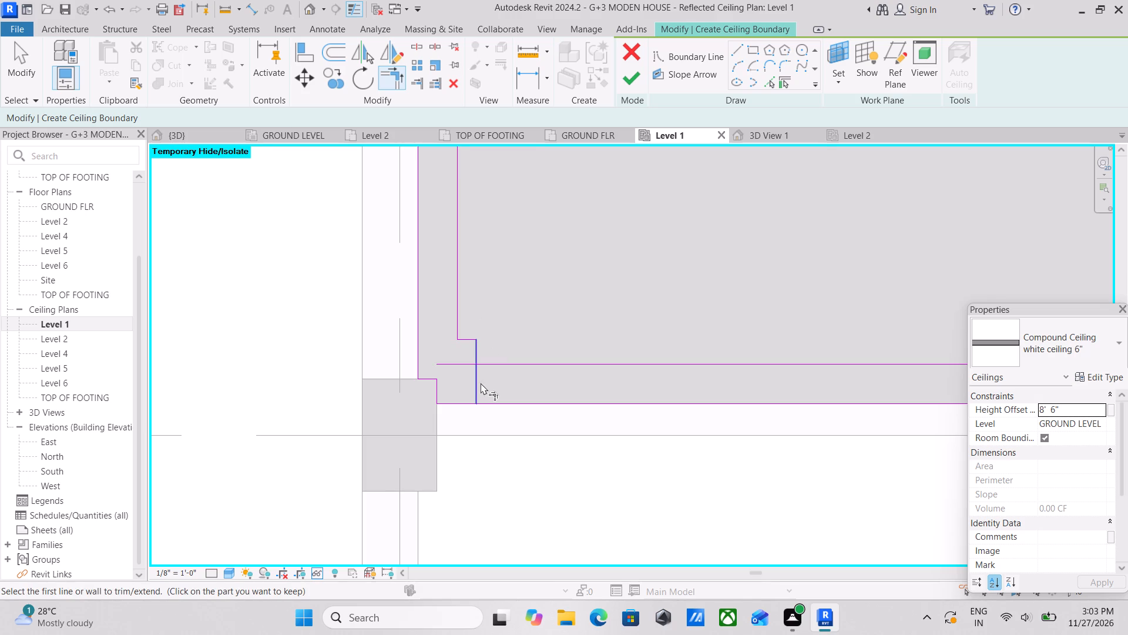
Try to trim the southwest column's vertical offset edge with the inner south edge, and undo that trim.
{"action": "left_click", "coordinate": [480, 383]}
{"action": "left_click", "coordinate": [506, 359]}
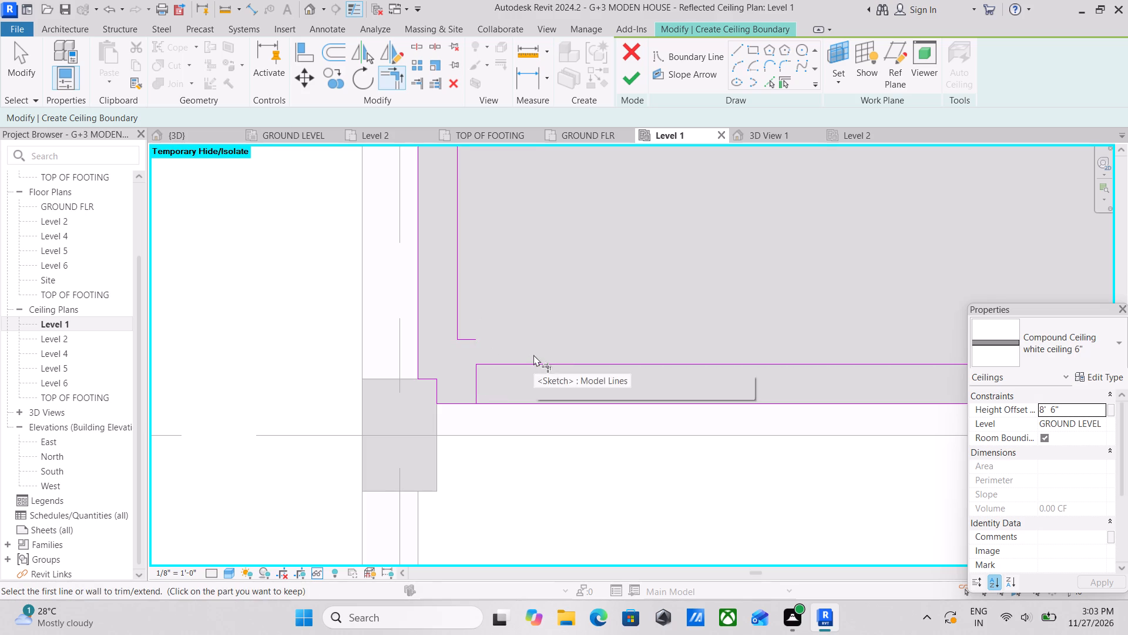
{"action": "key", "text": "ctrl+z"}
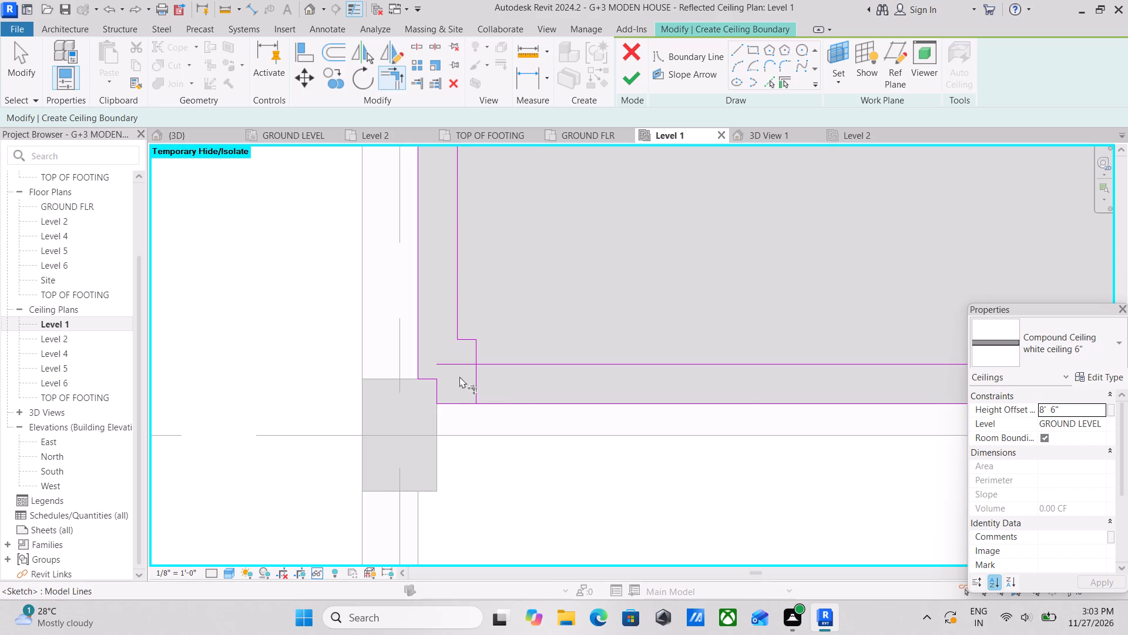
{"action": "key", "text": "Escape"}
Close the inner boundary's southwest corner by shortening the south edge and the column's vertical offset edge, about 4" long, until they meet.
{"action": "scroll", "coordinate": [573, 318], "scroll_direction": "down", "scroll_amount": 1}
{"action": "middle_click_drag", "start_coordinate": [573, 318], "coordinate": [382, 318]}
{"action": "middle_click_drag", "start_coordinate": [644, 312], "coordinate": [515, 318]}
{"action": "scroll", "coordinate": [317, 338], "scroll_direction": "down", "scroll_amount": 1}
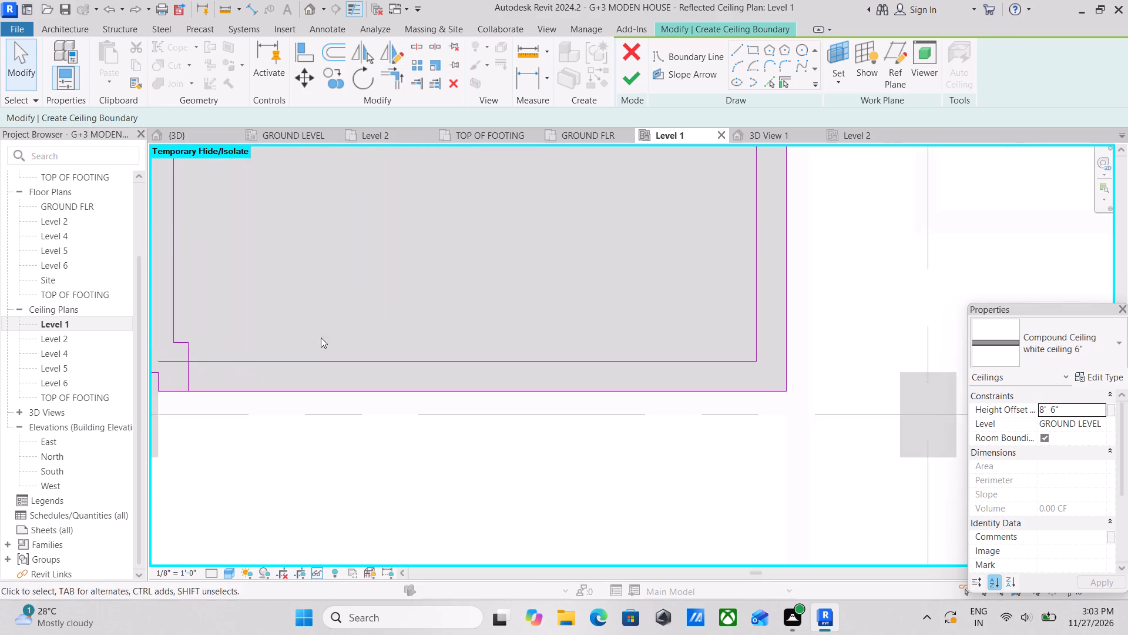
{"action": "middle_click_drag", "start_coordinate": [322, 337], "coordinate": [521, 355]}
{"action": "scroll", "coordinate": [373, 389], "scroll_direction": "up", "scroll_amount": 4}
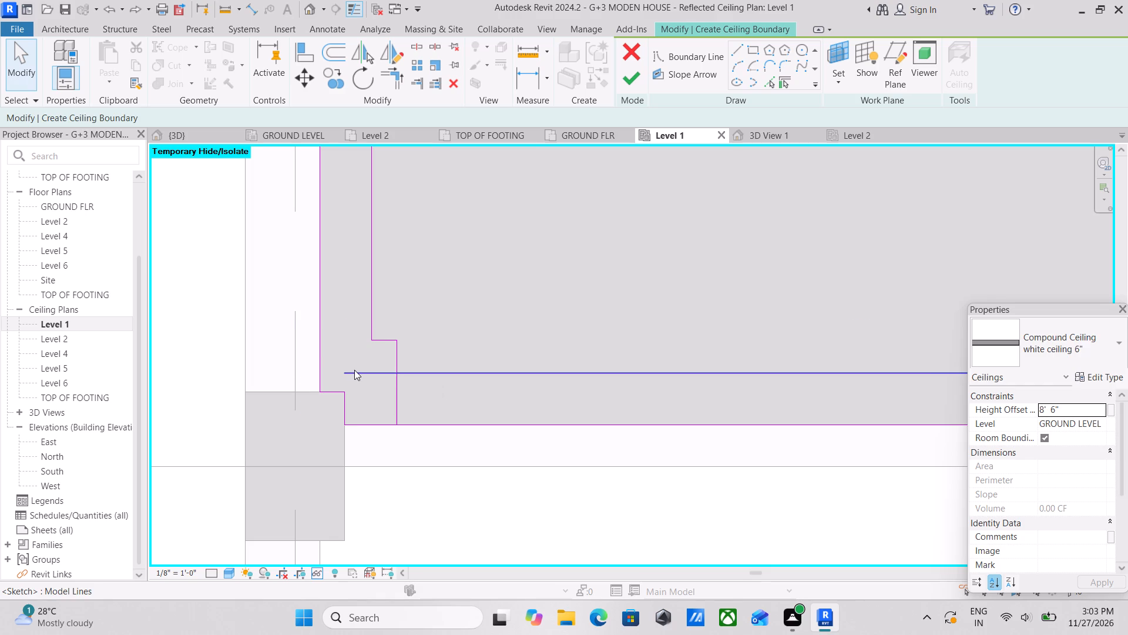
{"action": "left_click", "coordinate": [354, 370]}
{"action": "left_click_drag", "start_coordinate": [341, 371], "coordinate": [390, 375]}
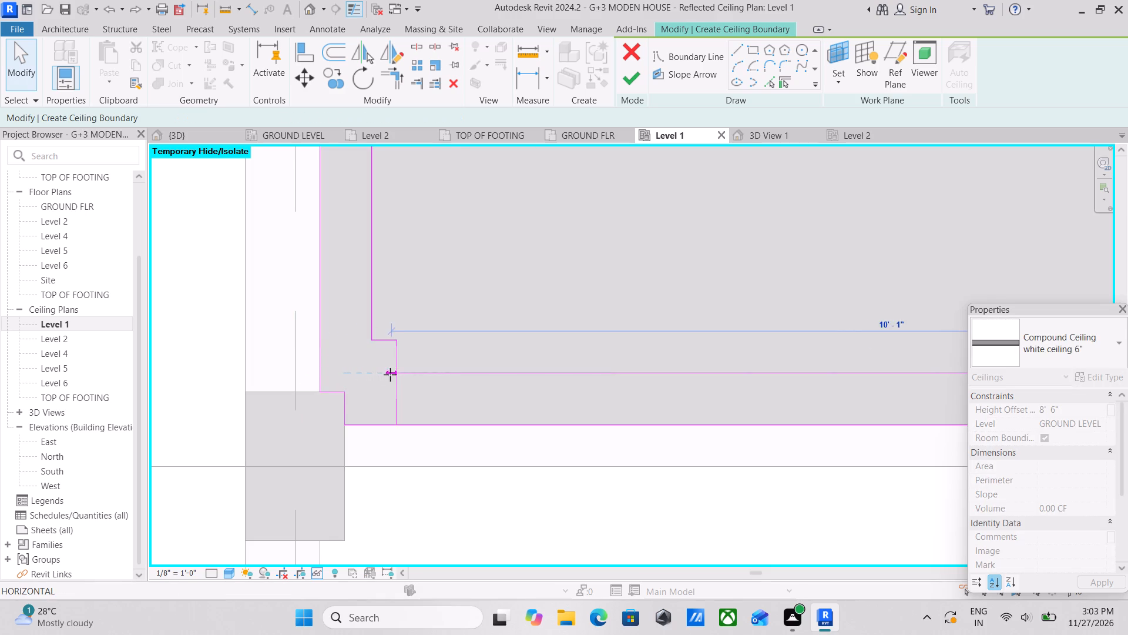
{"action": "left_click_drag", "start_coordinate": [390, 375], "coordinate": [392, 375]}
{"action": "key", "text": "Escape"}
{"action": "scroll", "coordinate": [412, 410], "scroll_direction": "up", "scroll_amount": 1}
{"action": "left_click", "coordinate": [392, 392]}
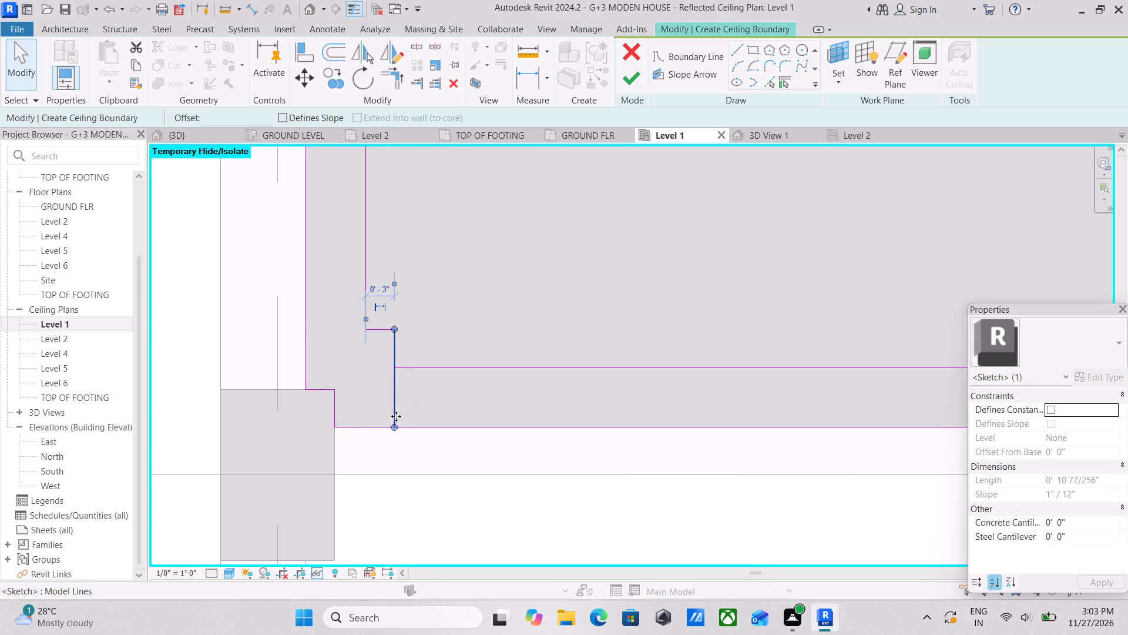
{"action": "left_click_drag", "start_coordinate": [392, 427], "coordinate": [392, 368]}
{"action": "key", "text": "Escape"}
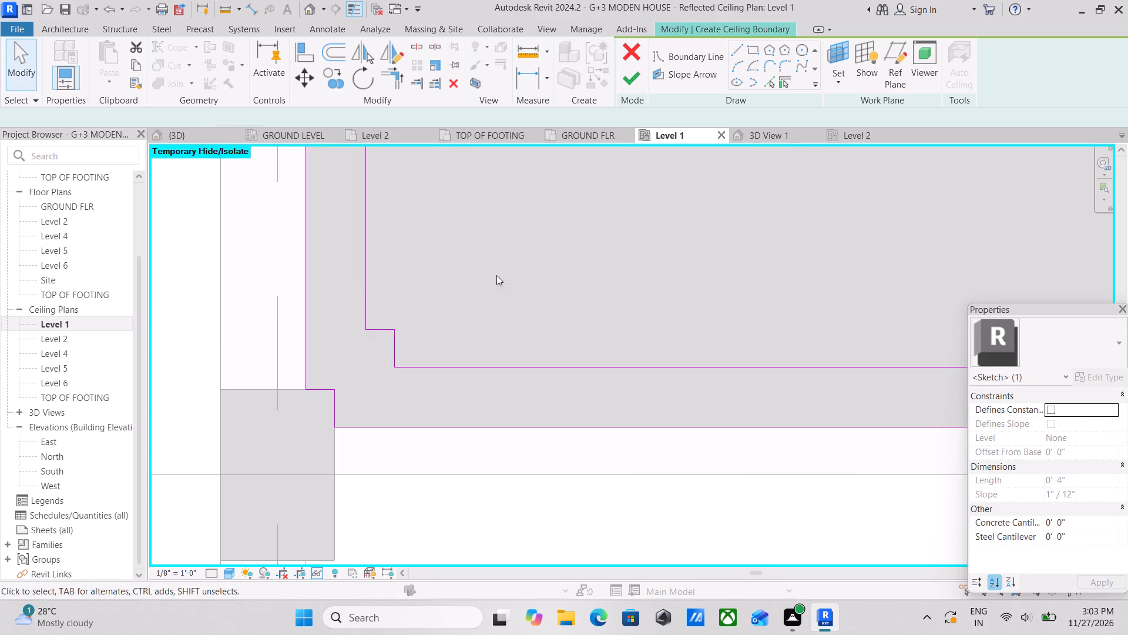
Examine the inner and outer ceiling boundaries around the room, checking the stepped corners and column notches.
{"action": "scroll", "coordinate": [511, 265], "scroll_direction": "down", "scroll_amount": 4}
{"action": "middle_click_drag", "start_coordinate": [545, 282], "coordinate": [475, 395]}
{"action": "middle_click_drag", "start_coordinate": [623, 300], "coordinate": [447, 450]}
{"action": "middle_click_drag", "start_coordinate": [572, 359], "coordinate": [522, 454]}
{"action": "middle_click_drag", "start_coordinate": [607, 361], "coordinate": [578, 483]}
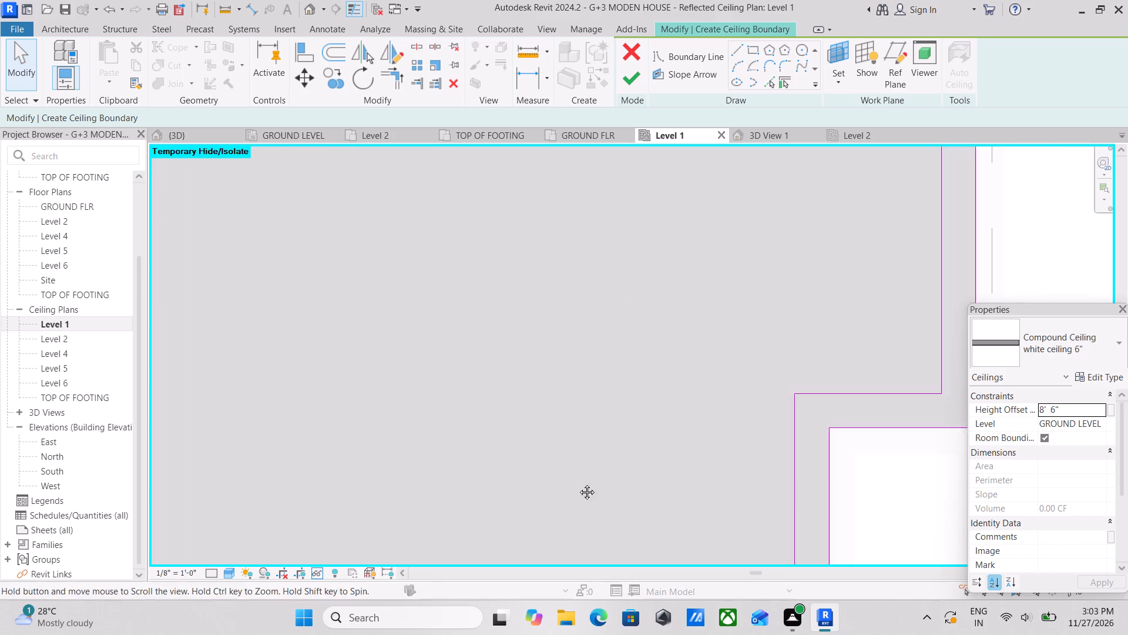
{"action": "middle_click_drag", "start_coordinate": [578, 483], "coordinate": [573, 492]}
{"action": "scroll", "coordinate": [625, 383], "scroll_direction": "up", "scroll_amount": 1}
{"action": "scroll", "coordinate": [627, 356], "scroll_direction": "down", "scroll_amount": 4}
{"action": "scroll", "coordinate": [419, 362], "scroll_direction": "down", "scroll_amount": 1}
{"action": "middle_click_drag", "start_coordinate": [424, 380], "coordinate": [484, 522]}
{"action": "middle_click_drag", "start_coordinate": [375, 431], "coordinate": [381, 440]}
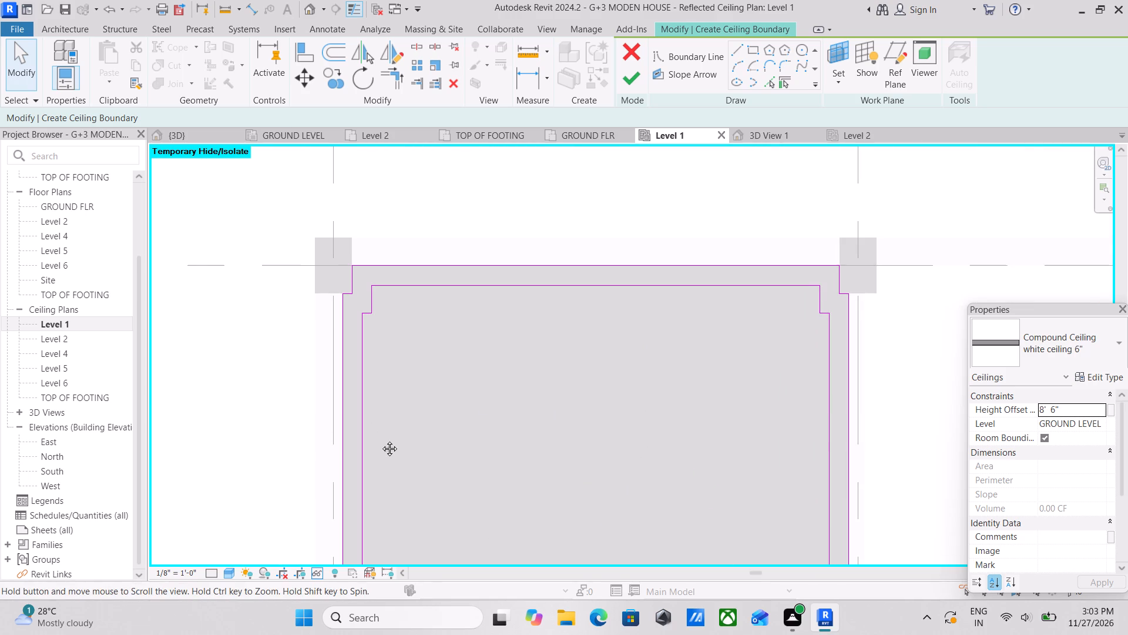
{"action": "middle_click_drag", "start_coordinate": [381, 440], "coordinate": [435, 382]}
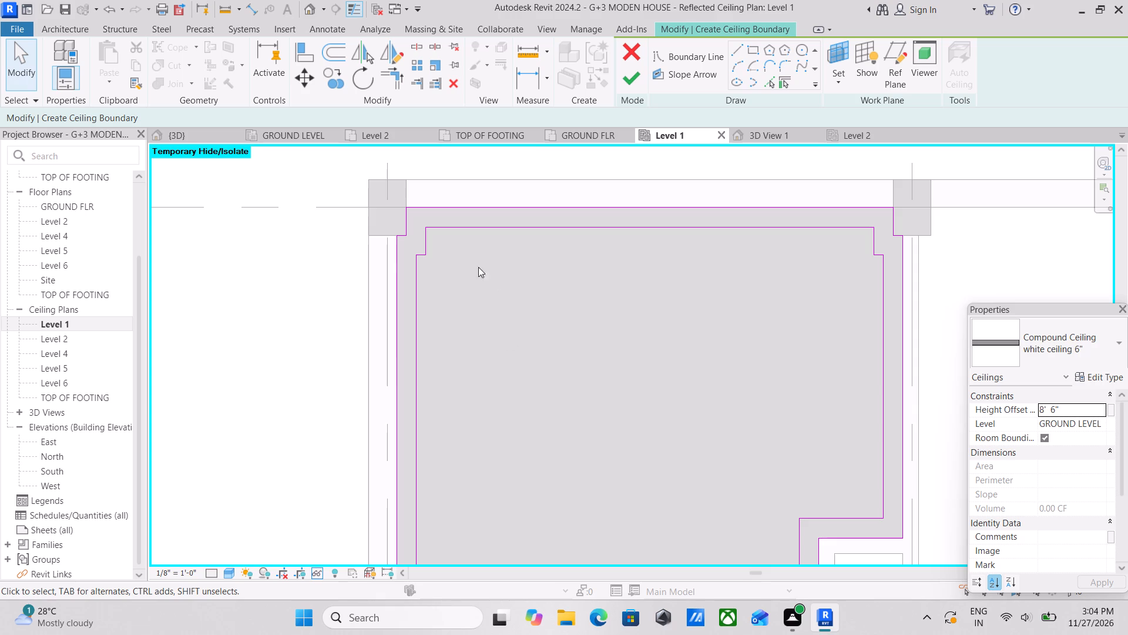
{"action": "scroll", "coordinate": [461, 255], "scroll_direction": "down", "scroll_amount": 2}
{"action": "middle_click_drag", "start_coordinate": [458, 256], "coordinate": [493, 179]}
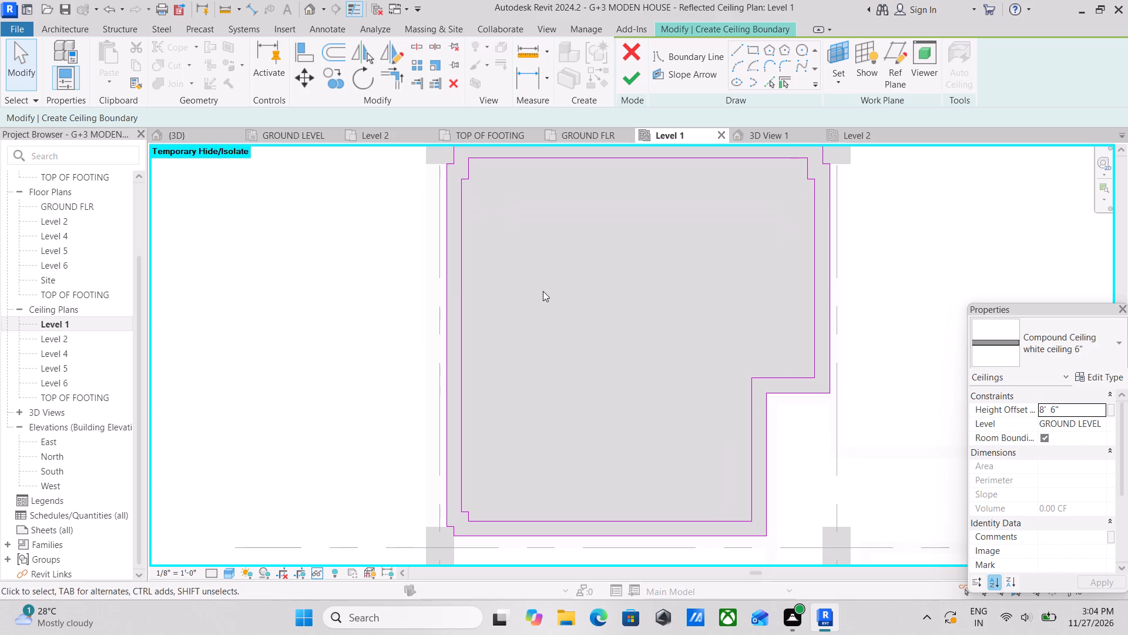
Finish the perimeter ceiling sketch for BED ROOM 10.
{"action": "left_click", "coordinate": [630, 82]}
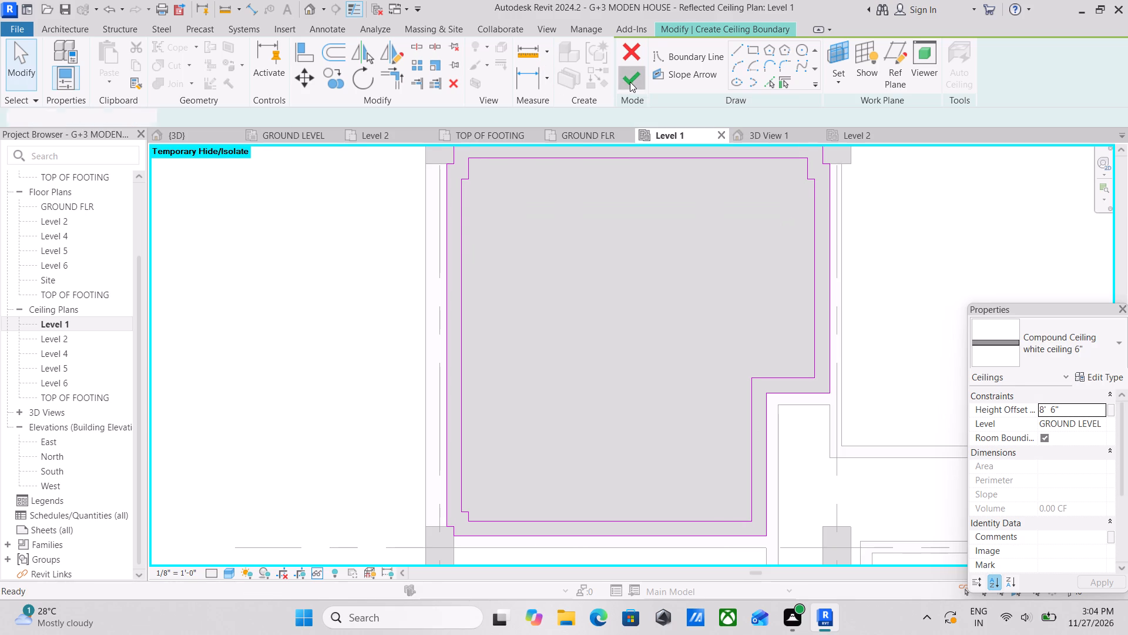
{"action": "middle_click_drag", "start_coordinate": [629, 303], "coordinate": [575, 373]}
{"action": "key", "text": "Escape"}
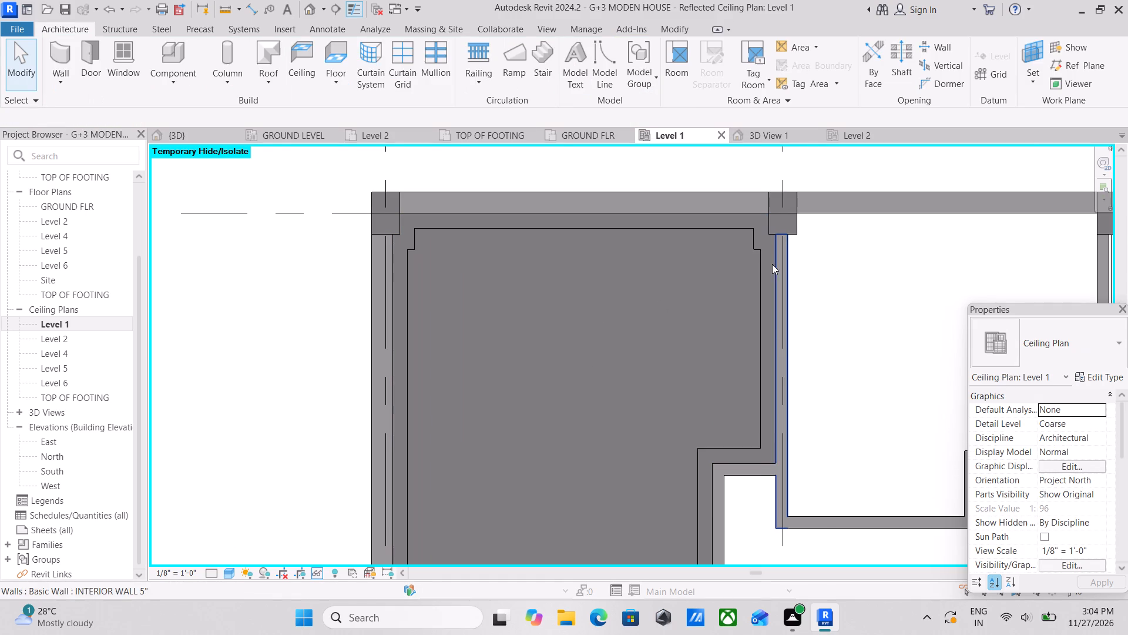
Examine the new perimeter ceiling's edges against the room's walls and columns in the Level 1 ceiling plan.
{"action": "middle_click_drag", "start_coordinate": [719, 279], "coordinate": [744, 236]}
{"action": "scroll", "coordinate": [686, 246], "scroll_direction": "down", "scroll_amount": 2}
{"action": "middle_click_drag", "start_coordinate": [686, 246], "coordinate": [686, 253]}
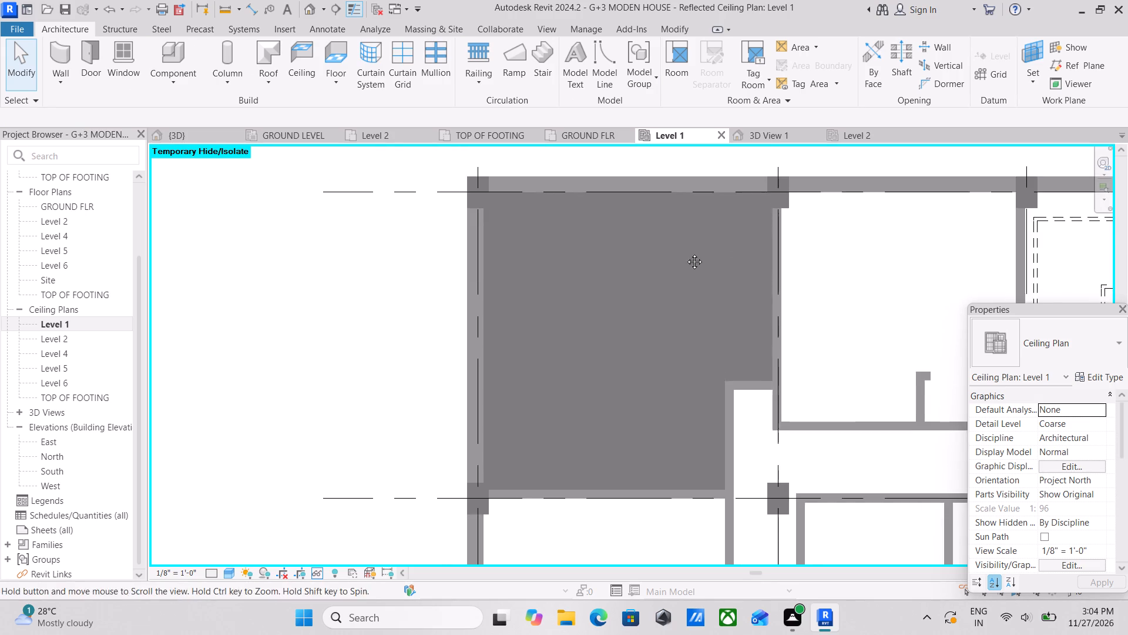
{"action": "middle_click_drag", "start_coordinate": [686, 253], "coordinate": [686, 263]}
{"action": "scroll", "coordinate": [461, 265], "scroll_direction": "up", "scroll_amount": 1}
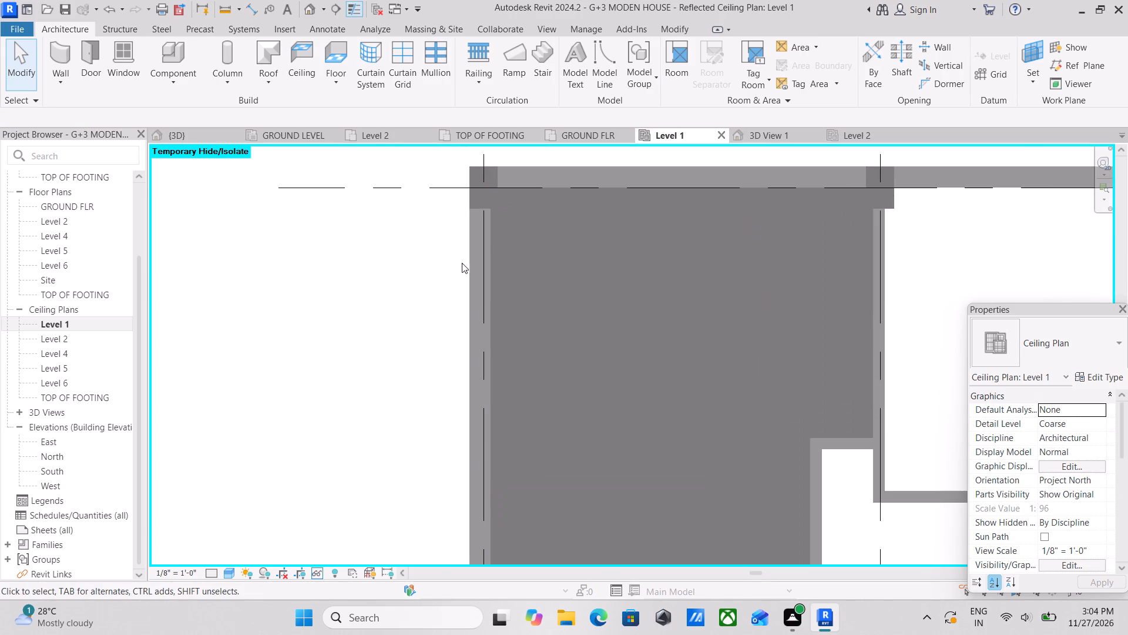
{"action": "scroll", "coordinate": [462, 263], "scroll_direction": "up", "scroll_amount": 1}
{"action": "scroll", "coordinate": [513, 245], "scroll_direction": "down", "scroll_amount": 1}
{"action": "middle_click_drag", "start_coordinate": [599, 280], "coordinate": [530, 296]}
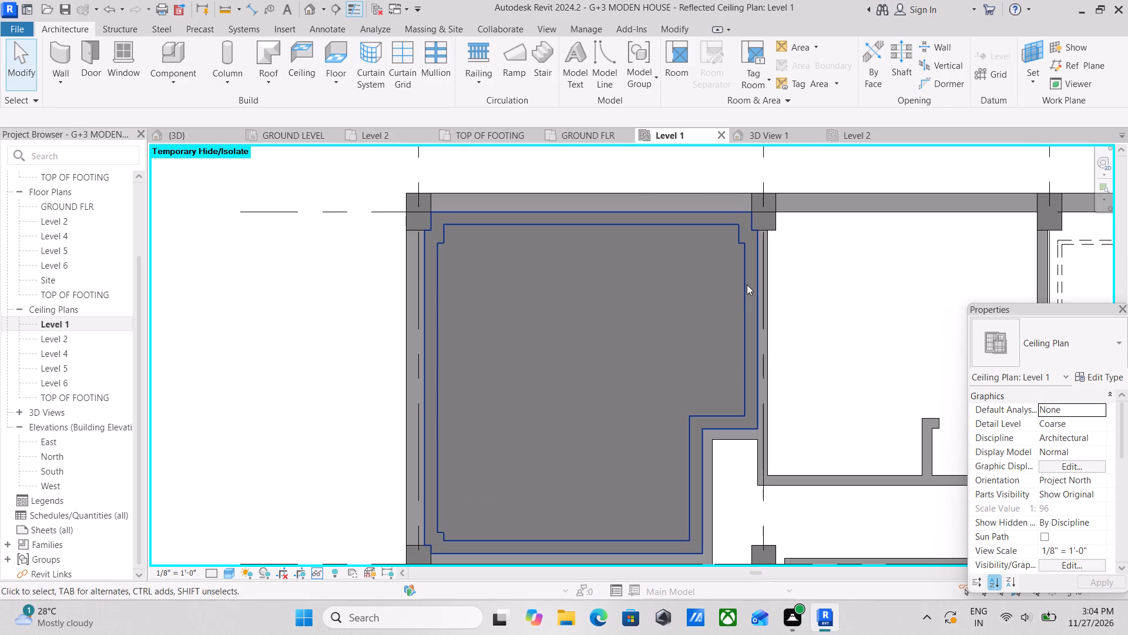
{"action": "scroll", "coordinate": [637, 248], "scroll_direction": "up", "scroll_amount": 1}
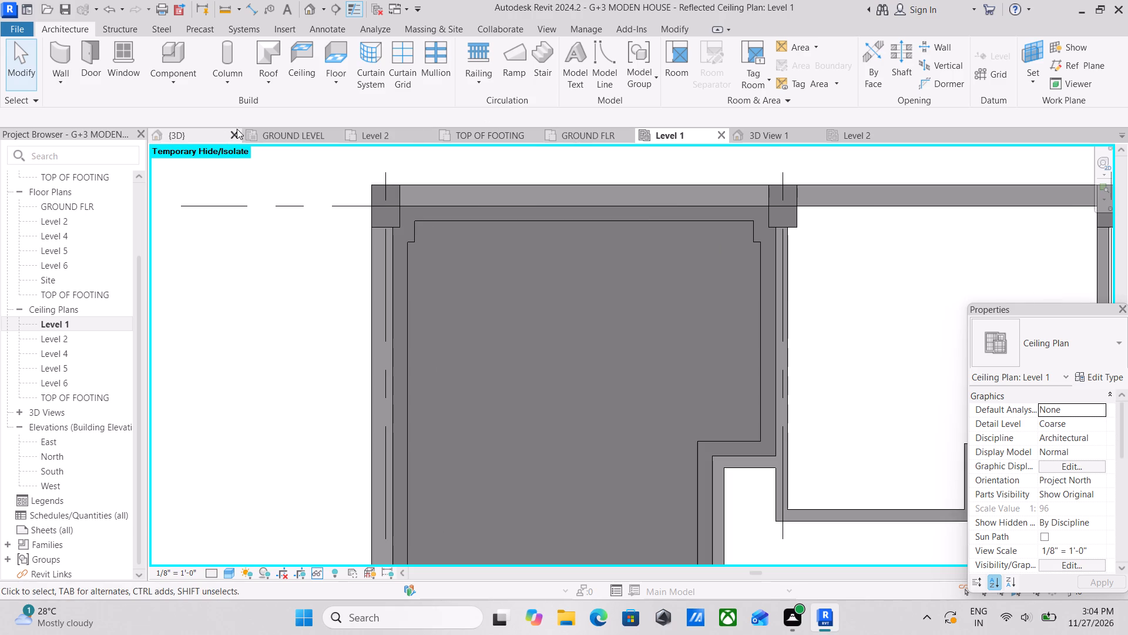
{"action": "scroll", "coordinate": [239, 128], "scroll_direction": "down", "scroll_amount": 1}
Inspect BED ROOM 10 from the top in the default 3D view.
{"action": "left_click", "coordinate": [178, 134]}
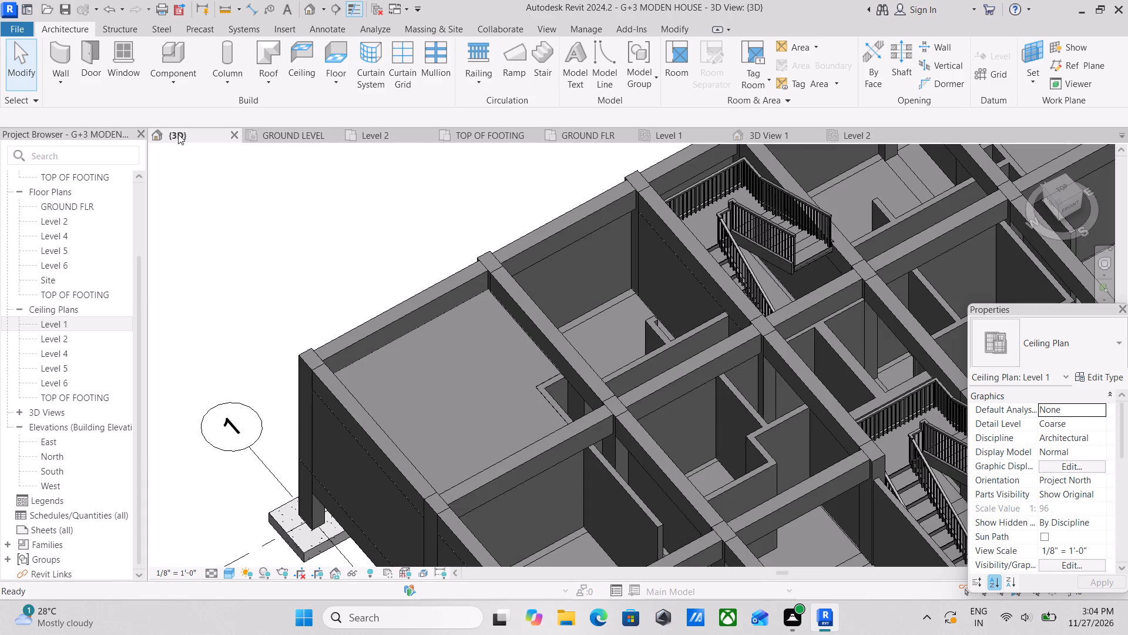
{"action": "left_click", "coordinate": [1069, 192]}
{"action": "scroll", "coordinate": [622, 336], "scroll_direction": "up", "scroll_amount": 7}
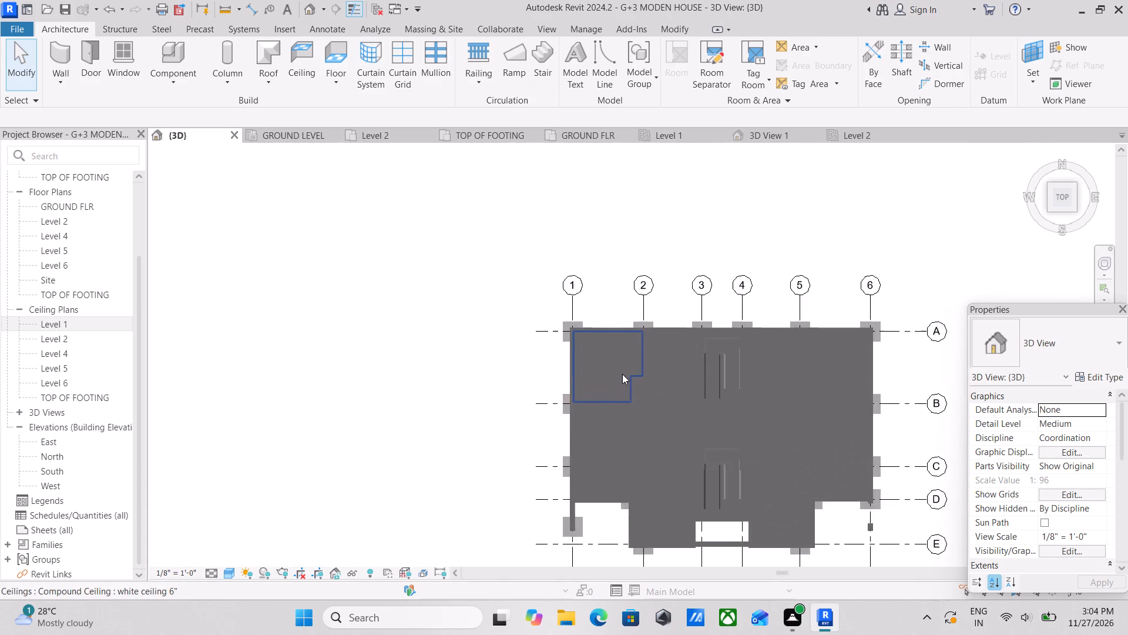
{"action": "scroll", "coordinate": [622, 374], "scroll_direction": "up", "scroll_amount": 6}
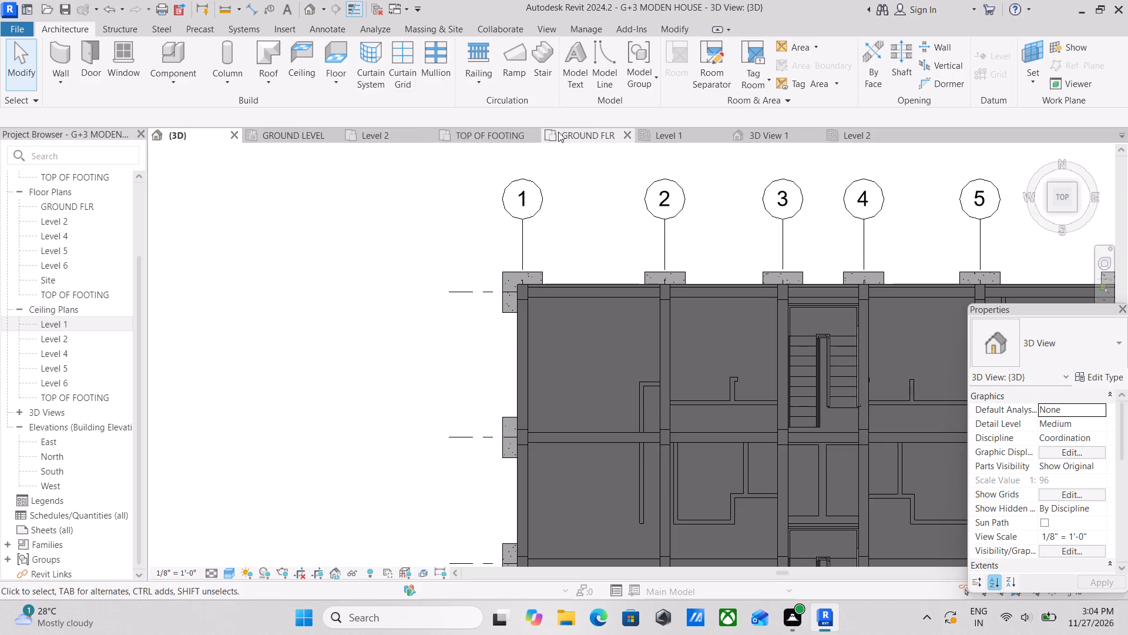
Create a perspective camera view with its eye near BED ROOM 10's northeast corner and its target toward the southwest.
{"action": "left_click", "coordinate": [584, 130]}
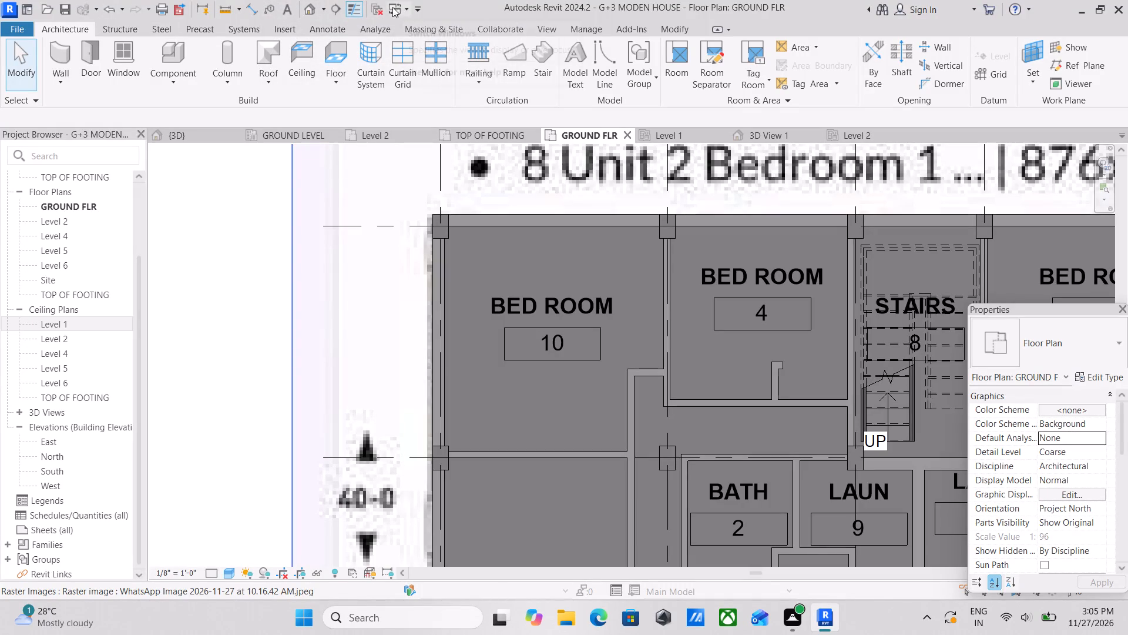
{"action": "left_click", "coordinate": [319, 7]}
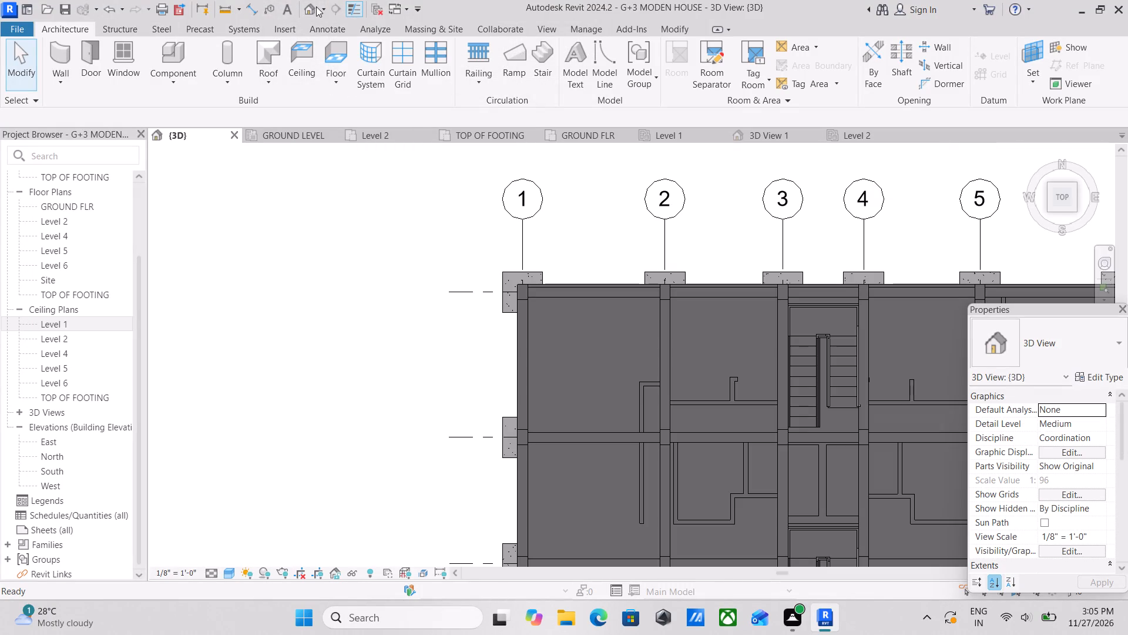
{"action": "left_click", "coordinate": [315, 6]}
{"action": "left_click", "coordinate": [325, 6]}
{"action": "left_click", "coordinate": [328, 42]}
{"action": "scroll", "coordinate": [619, 310], "scroll_direction": "up", "scroll_amount": 3}
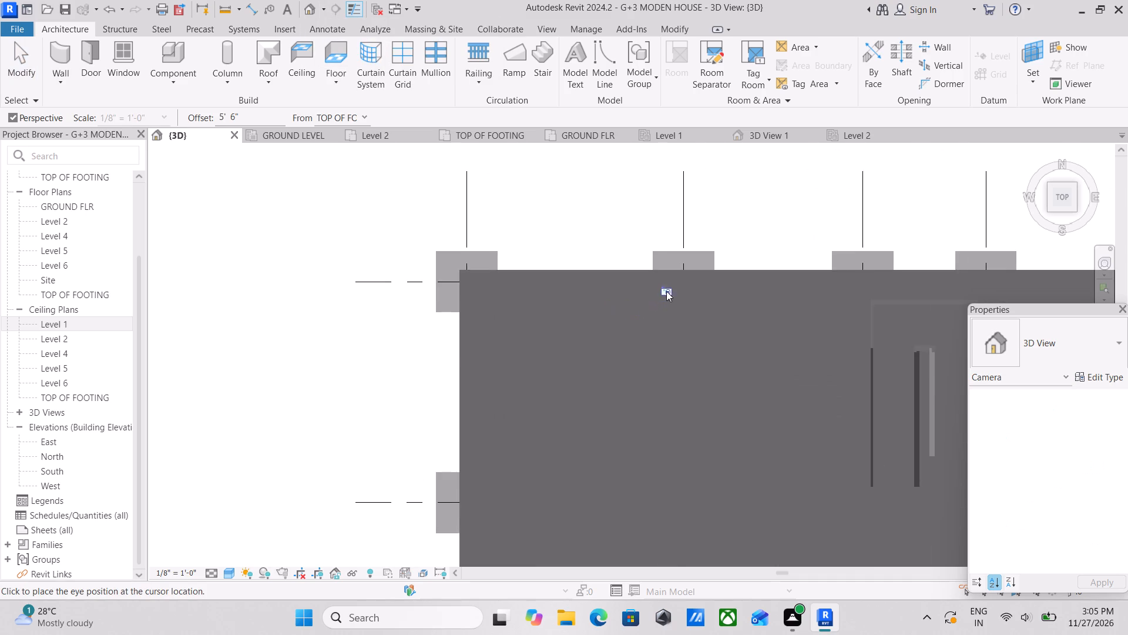
{"action": "scroll", "coordinate": [659, 310], "scroll_direction": "up", "scroll_amount": 2}
{"action": "left_click", "coordinate": [667, 290]}
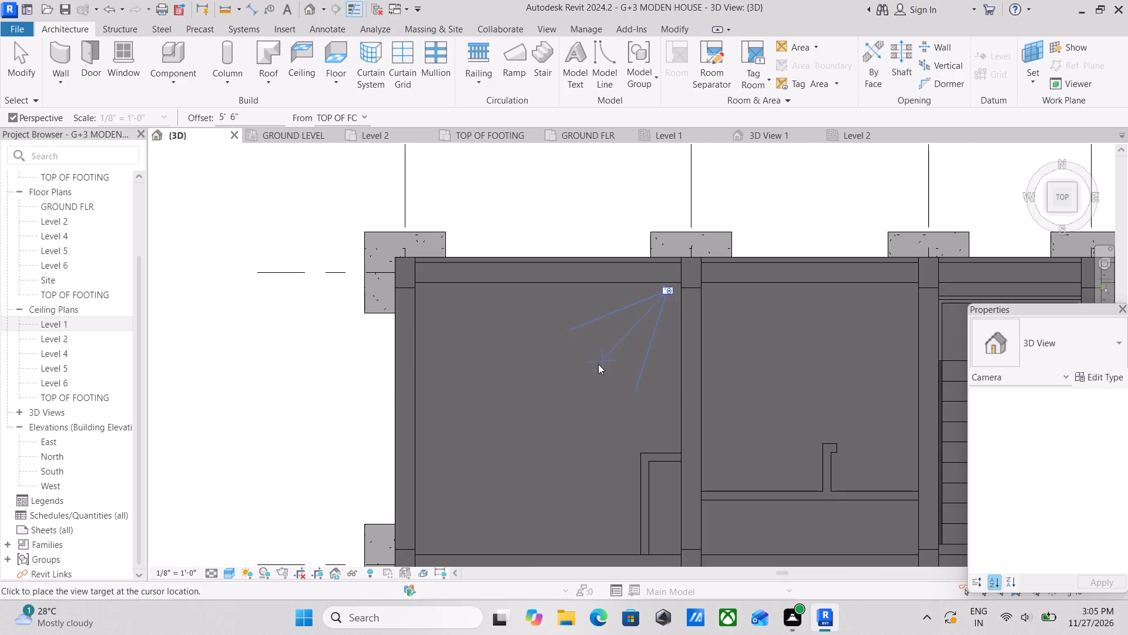
{"action": "left_click", "coordinate": [502, 430]}
{"action": "middle_click_drag", "start_coordinate": [505, 423], "coordinate": [618, 357]}
{"action": "scroll", "coordinate": [618, 356], "scroll_direction": "down", "scroll_amount": 3}
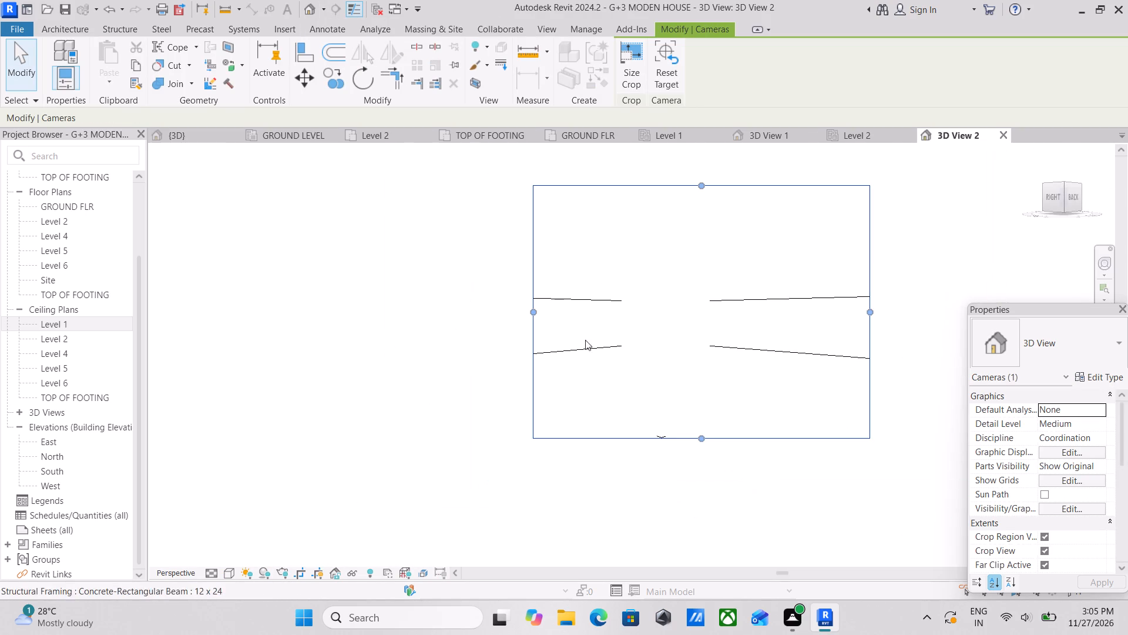
Enlarge the crop region of 3D View 2 by extending its left, top and bottom edges around the room.
{"action": "left_click_drag", "start_coordinate": [533, 312], "coordinate": [386, 325]}
{"action": "middle_click_drag", "start_coordinate": [600, 339], "coordinate": [593, 235]}
{"action": "scroll", "coordinate": [593, 234], "scroll_direction": "down", "scroll_amount": 1}
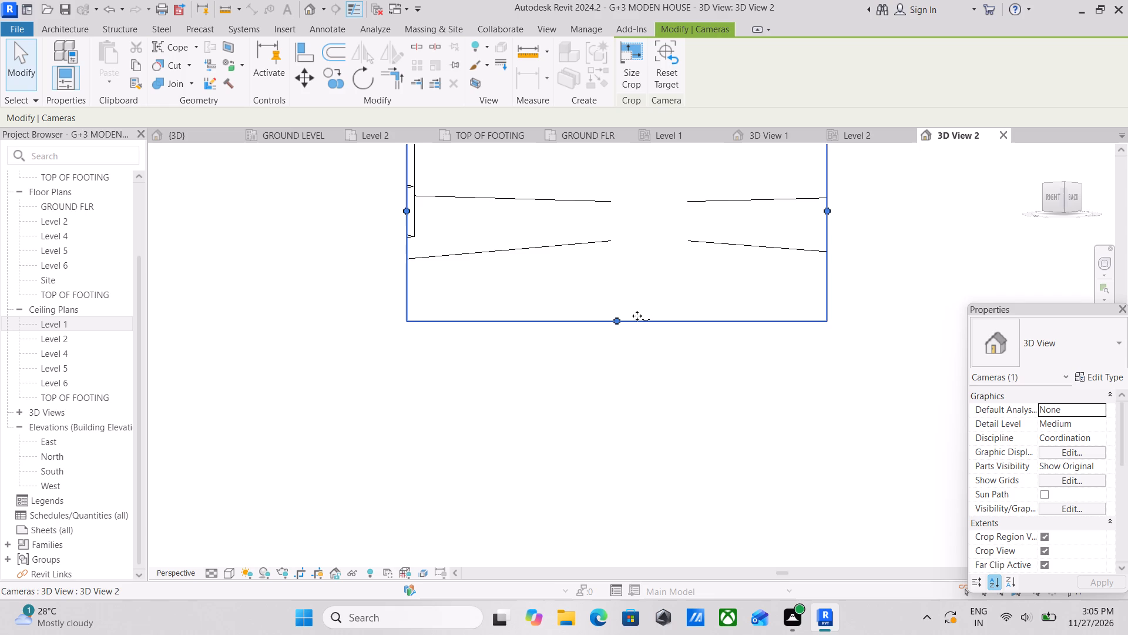
{"action": "left_click_drag", "start_coordinate": [629, 319], "coordinate": [626, 453]}
{"action": "middle_click_drag", "start_coordinate": [629, 367], "coordinate": [652, 460]}
{"action": "scroll", "coordinate": [629, 367], "scroll_direction": "down", "scroll_amount": 1}
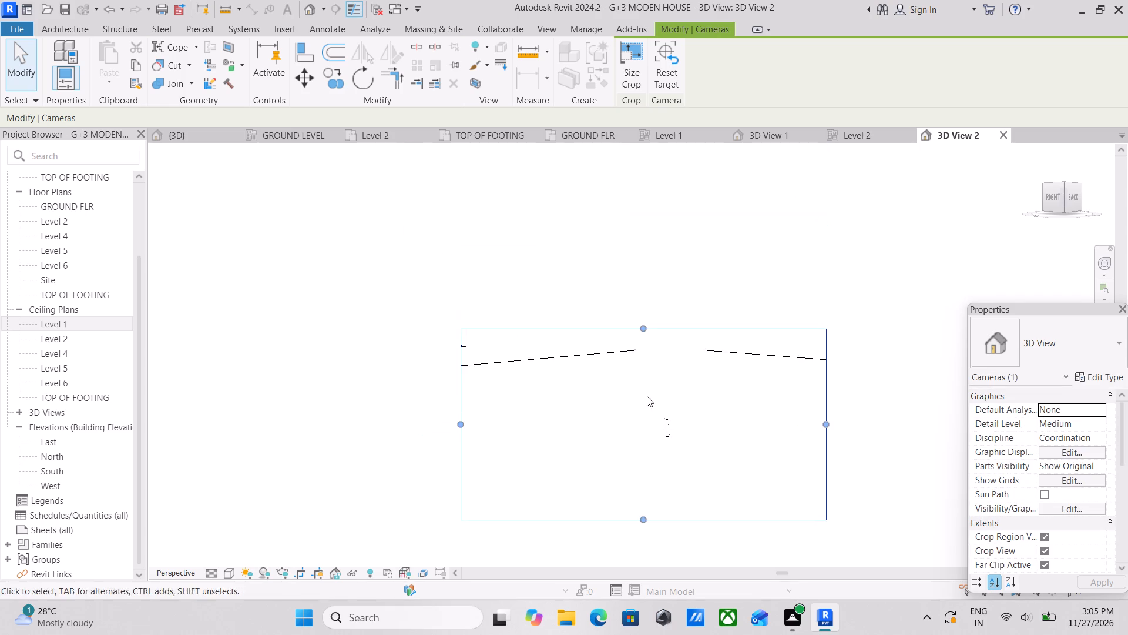
{"action": "left_click_drag", "start_coordinate": [640, 326], "coordinate": [633, 230]}
{"action": "middle_click_drag", "start_coordinate": [597, 363], "coordinate": [656, 316]}
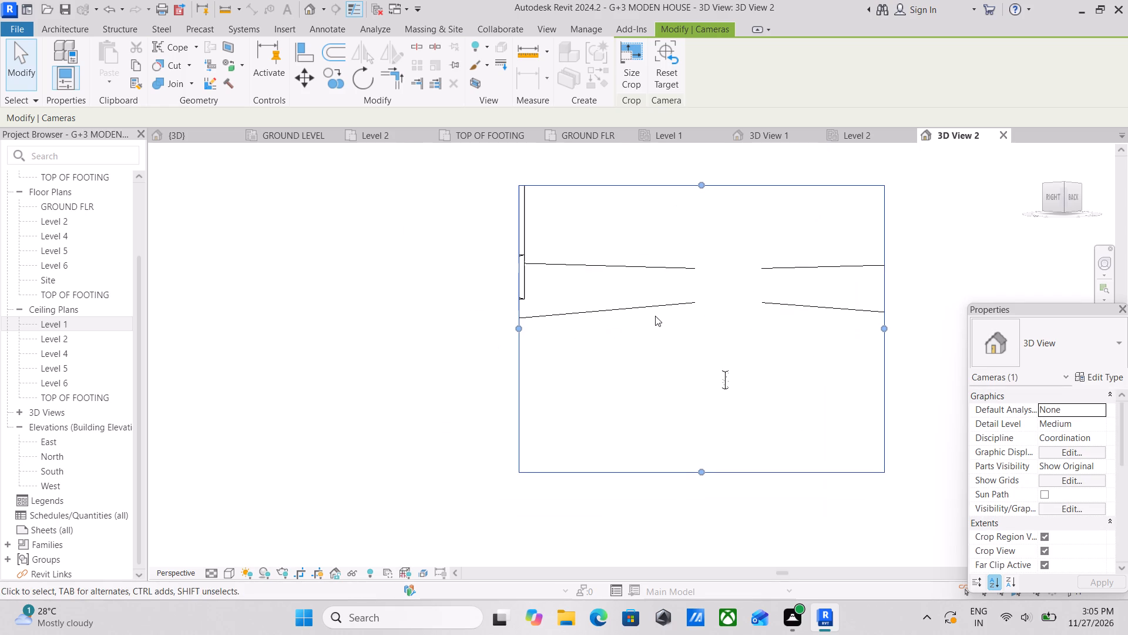
{"action": "left_click_drag", "start_coordinate": [521, 331], "coordinate": [364, 339]}
{"action": "middle_click_drag", "start_coordinate": [642, 342], "coordinate": [651, 286]}
{"action": "scroll", "coordinate": [642, 342], "scroll_direction": "up", "scroll_amount": 1}
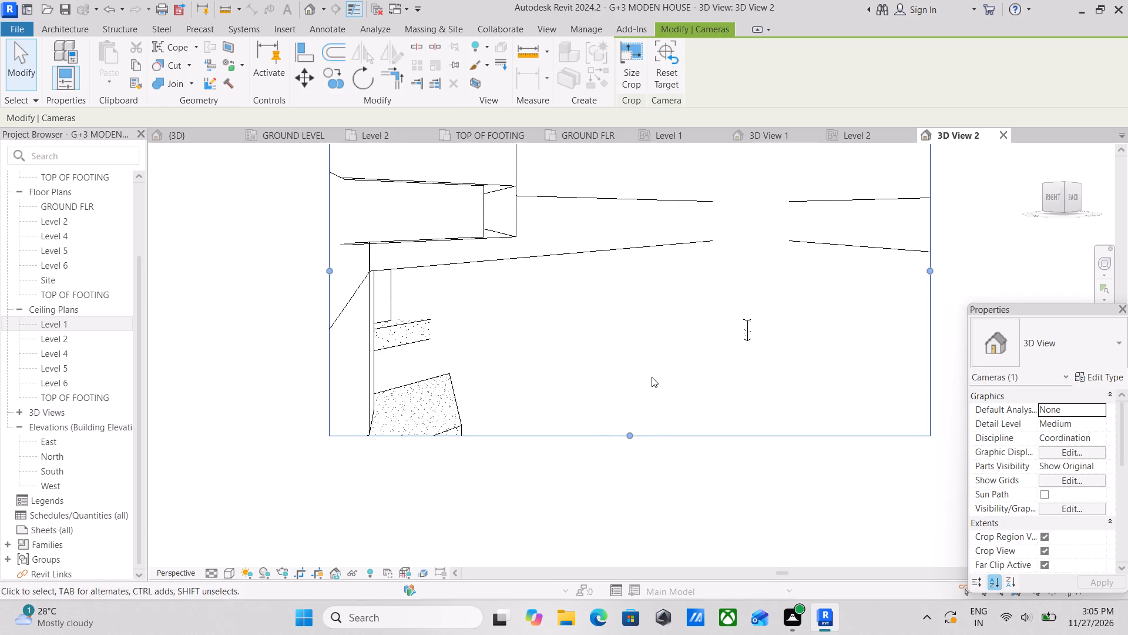
{"action": "left_click_drag", "start_coordinate": [627, 438], "coordinate": [641, 524]}
{"action": "scroll", "coordinate": [660, 452], "scroll_direction": "down", "scroll_amount": 2}
{"action": "middle_click_drag", "start_coordinate": [660, 452], "coordinate": [660, 436]}
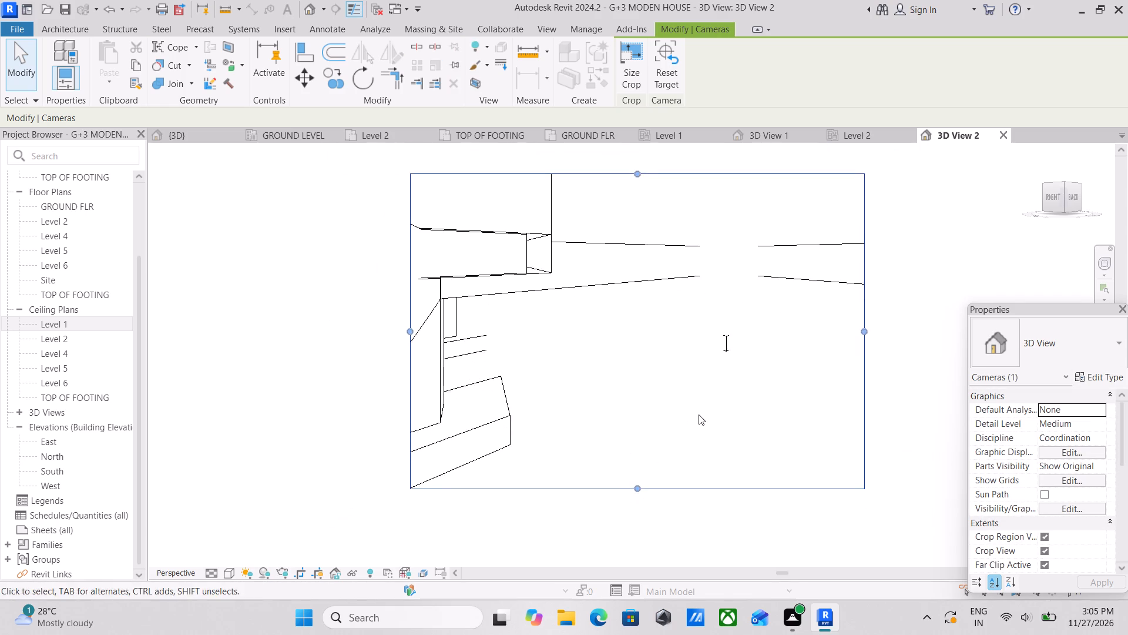
{"action": "scroll", "coordinate": [714, 409], "scroll_direction": "down", "scroll_amount": 1}
{"action": "middle_click_drag", "start_coordinate": [714, 409], "coordinate": [623, 361]}
Set the visual style of 3D View 2 to Shaded.
{"action": "left_click", "coordinate": [229, 573]}
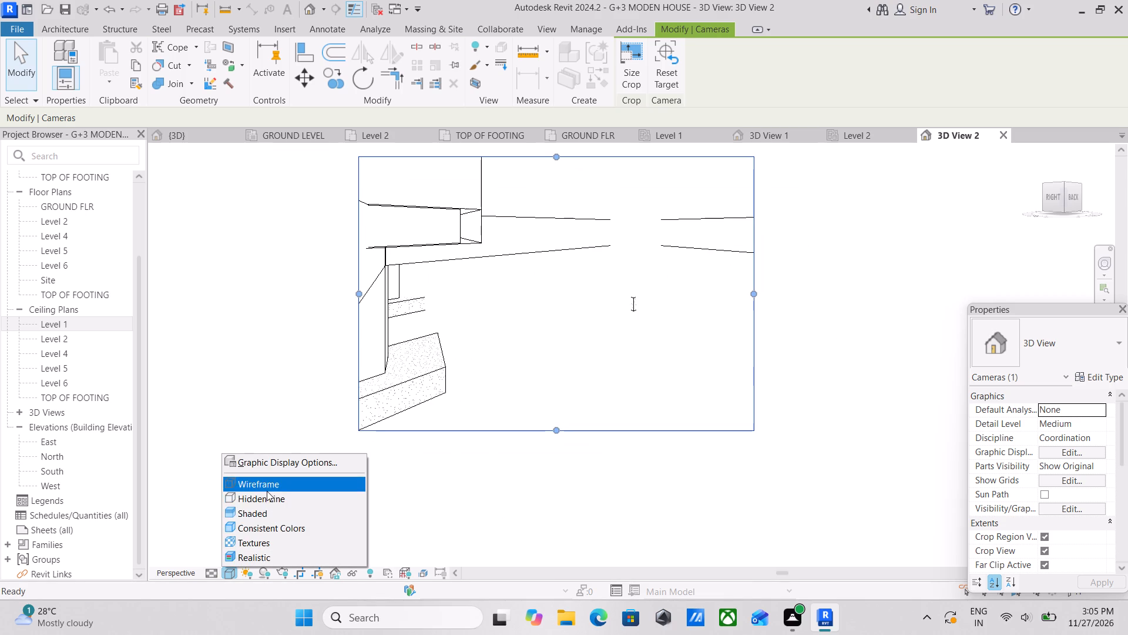
{"action": "left_click", "coordinate": [258, 511]}
{"action": "scroll", "coordinate": [481, 415], "scroll_direction": "down", "scroll_amount": 1}
{"action": "middle_click_drag", "start_coordinate": [482, 426], "coordinate": [488, 448]}
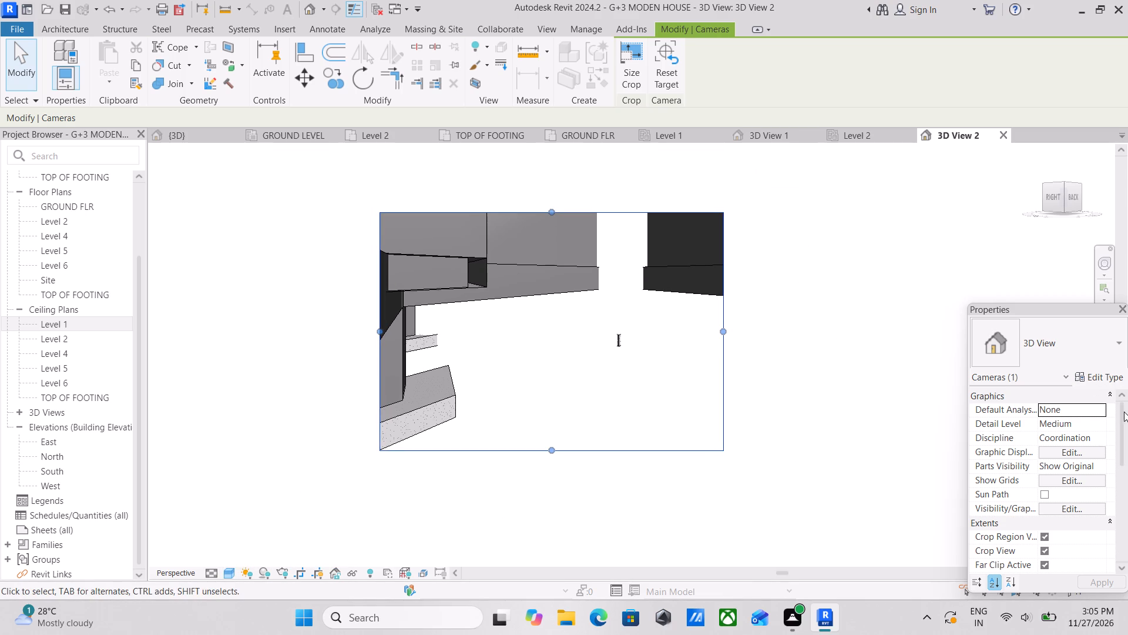
{"action": "key", "text": "Escape"}
{"action": "key", "text": "Escape"}
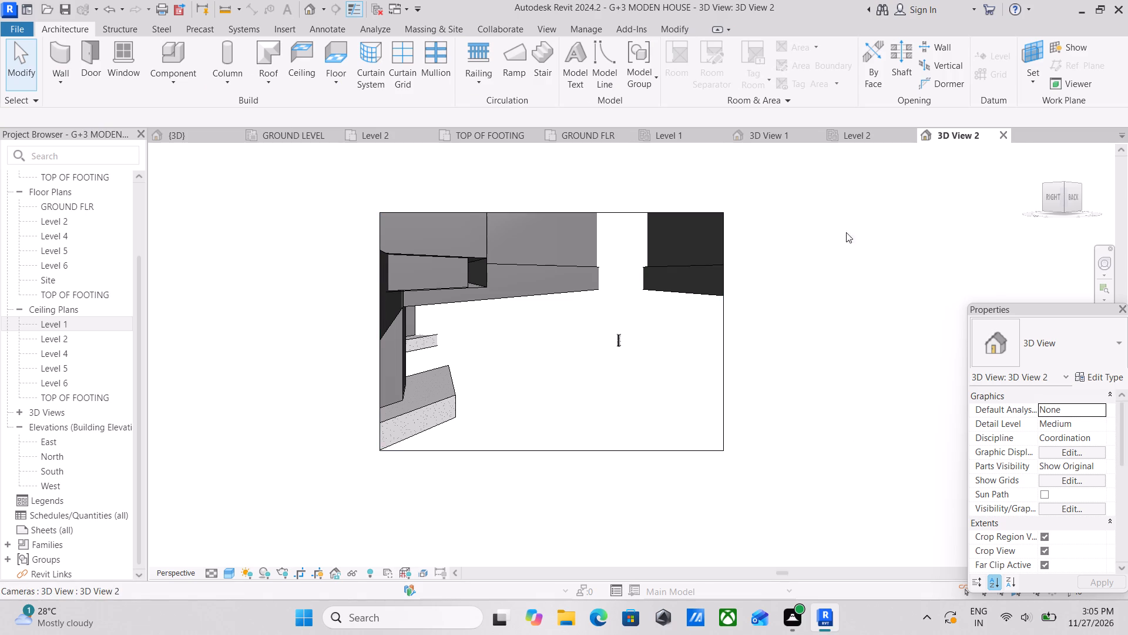
Close 3D View 2 and switch to the existing camera view 3D View 1.
{"action": "left_click", "coordinate": [1003, 138]}
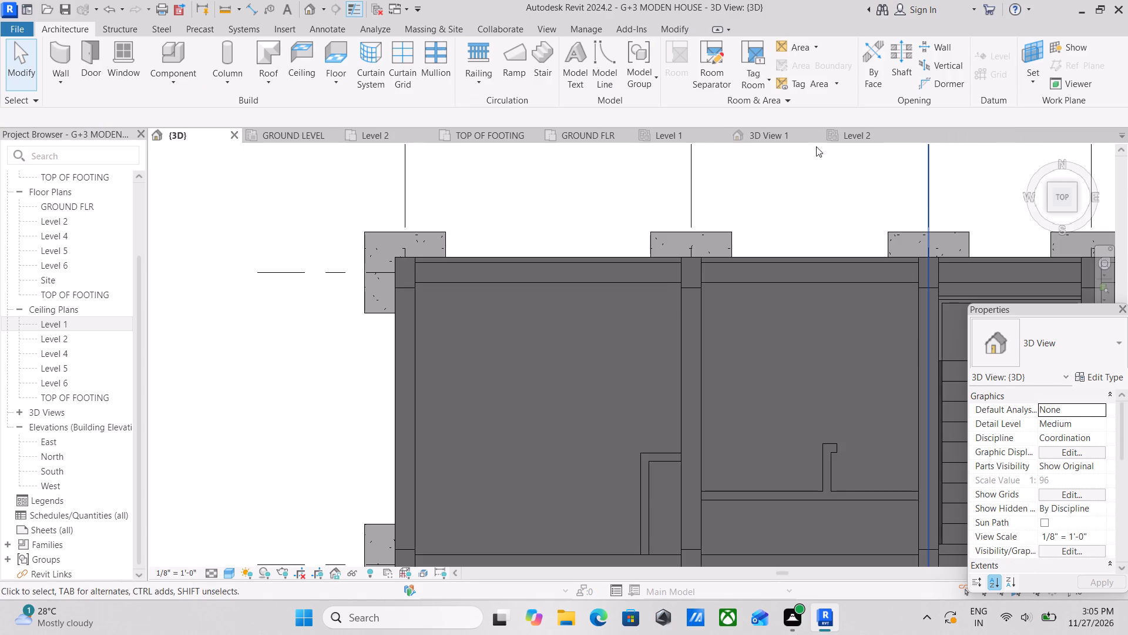
{"action": "left_click", "coordinate": [780, 135]}
{"action": "middle_click_drag", "start_coordinate": [748, 276], "coordinate": [775, 217]}
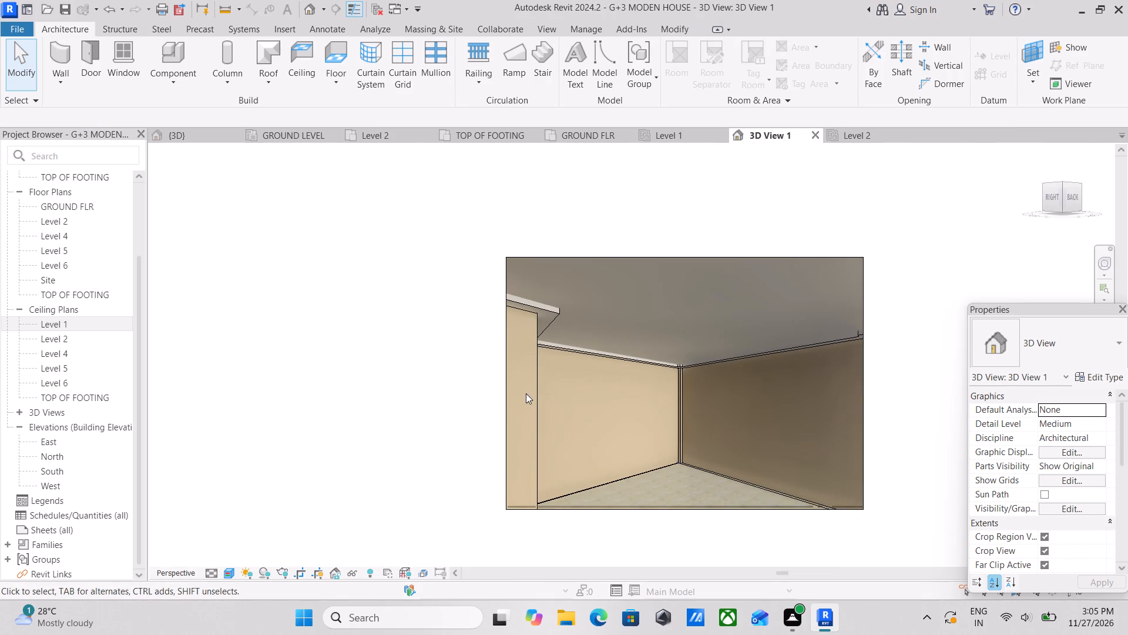
Extend the left and top edges of 3D View 1's crop region to show more of the wall and ceiling.
{"action": "left_click", "coordinate": [502, 415]}
{"action": "left_click_drag", "start_coordinate": [505, 393], "coordinate": [464, 389]}
{"action": "left_click_drag", "start_coordinate": [667, 253], "coordinate": [676, 209]}
{"action": "scroll", "coordinate": [670, 294], "scroll_direction": "up", "scroll_amount": 3}
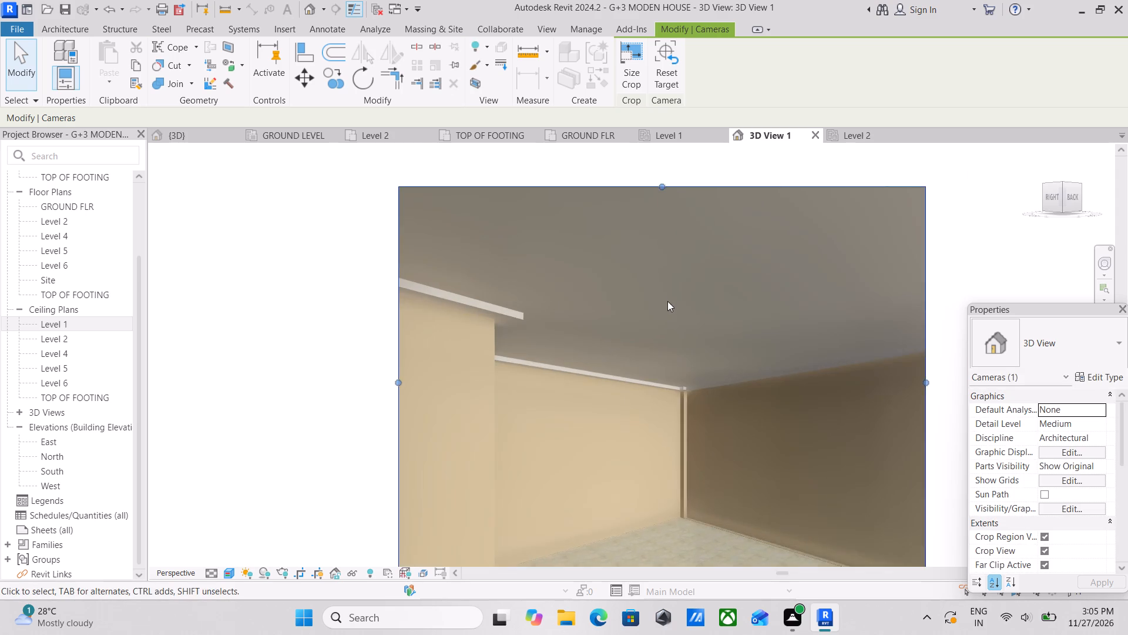
{"action": "scroll", "coordinate": [667, 301], "scroll_direction": "up", "scroll_amount": 4}
{"action": "scroll", "coordinate": [680, 320], "scroll_direction": "down", "scroll_amount": 1}
{"action": "middle_click_drag", "start_coordinate": [738, 333], "coordinate": [691, 325]}
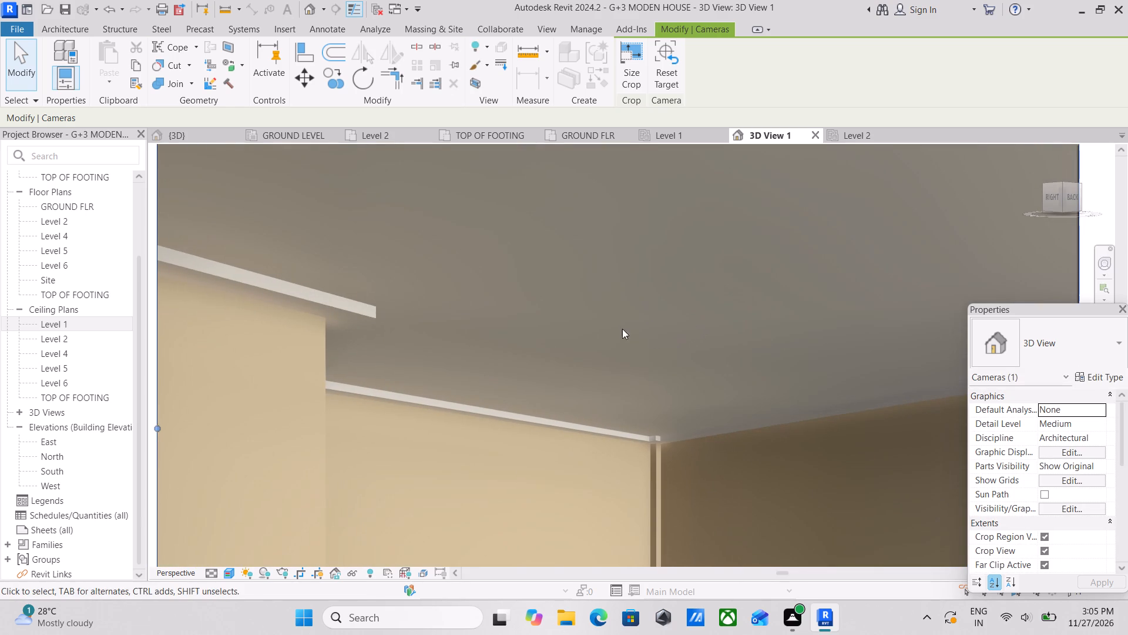
{"action": "scroll", "coordinate": [417, 281], "scroll_direction": "down", "scroll_amount": 2}
{"action": "middle_click_drag", "start_coordinate": [417, 281], "coordinate": [377, 246]}
{"action": "middle_click_drag", "start_coordinate": [580, 300], "coordinate": [526, 287]}
{"action": "scroll", "coordinate": [546, 292], "scroll_direction": "down", "scroll_amount": 1}
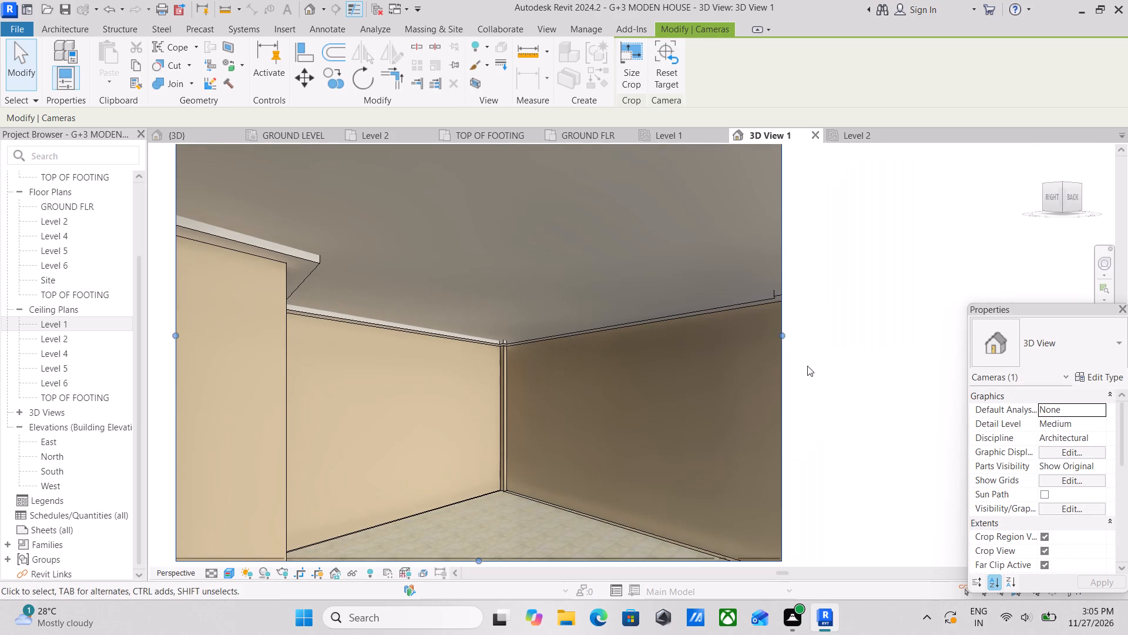
Extend the right and bottom edges of 3D View 1's crop region to show more of the dark wall and floor.
{"action": "left_click", "coordinate": [781, 332]}
{"action": "scroll", "coordinate": [780, 333], "scroll_direction": "down", "scroll_amount": 2}
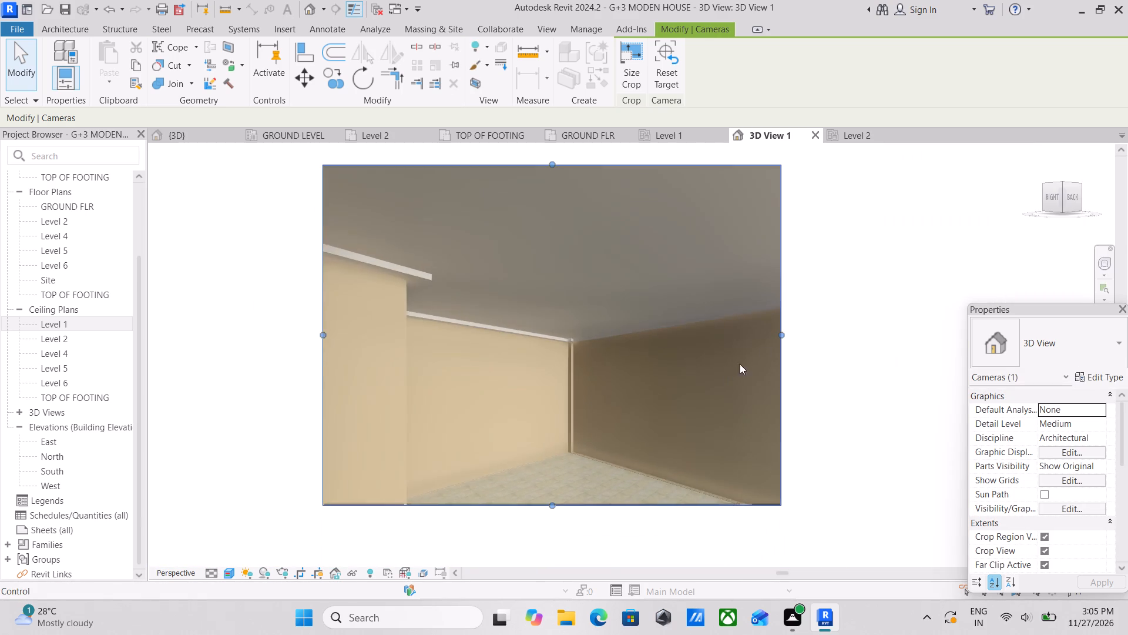
{"action": "middle_click_drag", "start_coordinate": [729, 379], "coordinate": [752, 357]}
{"action": "left_click", "coordinate": [807, 313]}
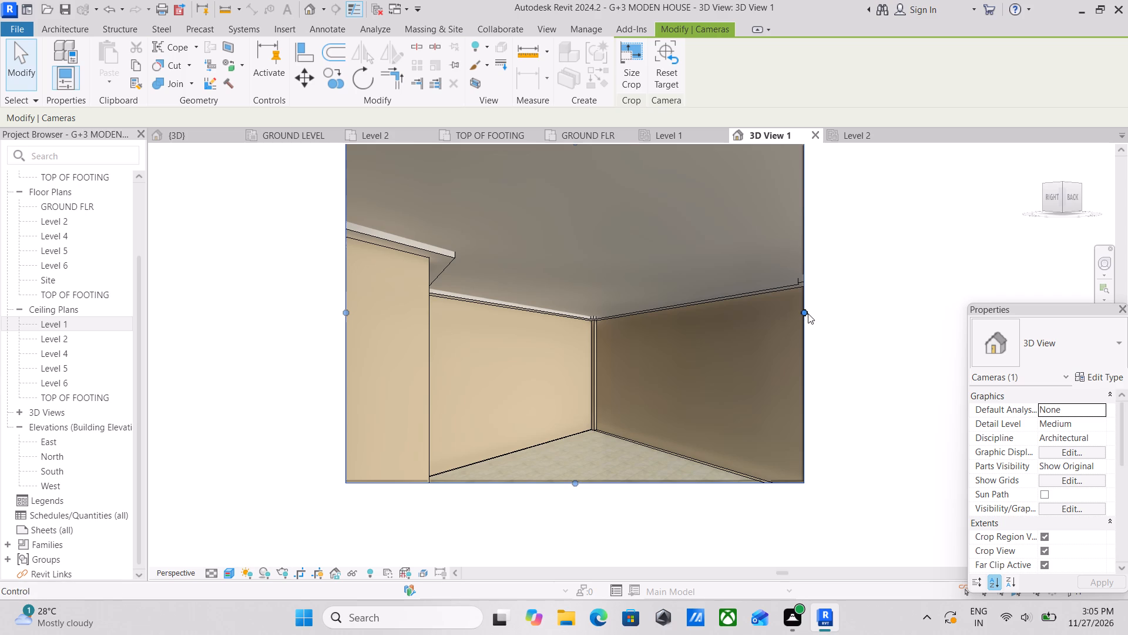
{"action": "left_click_drag", "start_coordinate": [806, 313], "coordinate": [882, 312]}
{"action": "middle_click_drag", "start_coordinate": [597, 465], "coordinate": [663, 402]}
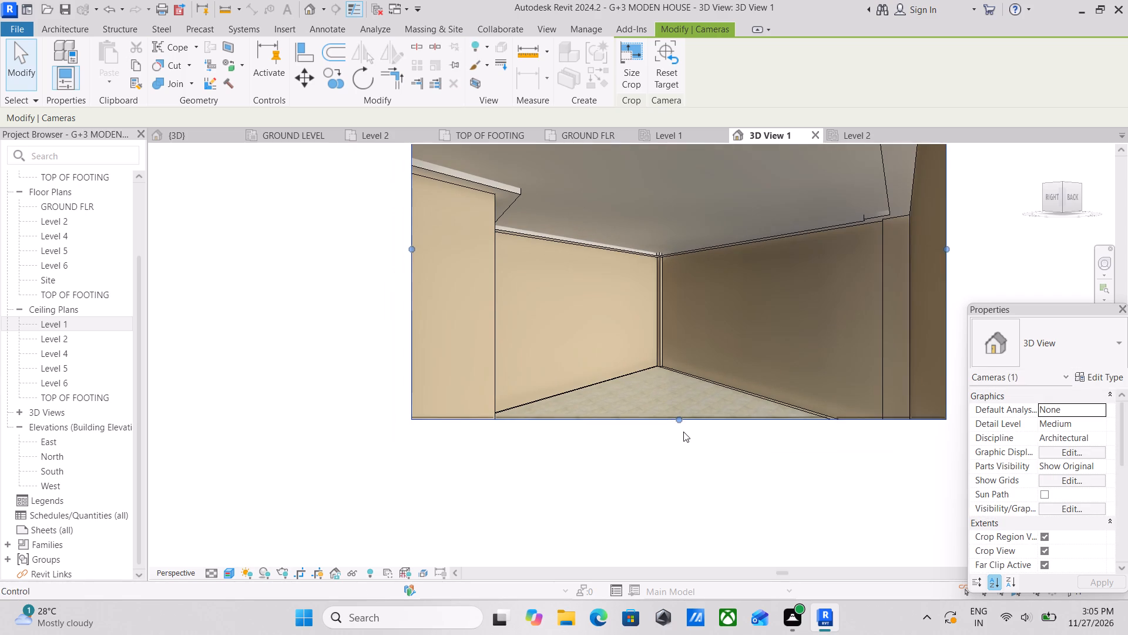
{"action": "left_click_drag", "start_coordinate": [680, 423], "coordinate": [671, 478]}
{"action": "scroll", "coordinate": [678, 391], "scroll_direction": "down", "scroll_amount": 1}
{"action": "middle_click_drag", "start_coordinate": [678, 391], "coordinate": [648, 448]}
{"action": "middle_click_drag", "start_coordinate": [665, 386], "coordinate": [659, 408]}
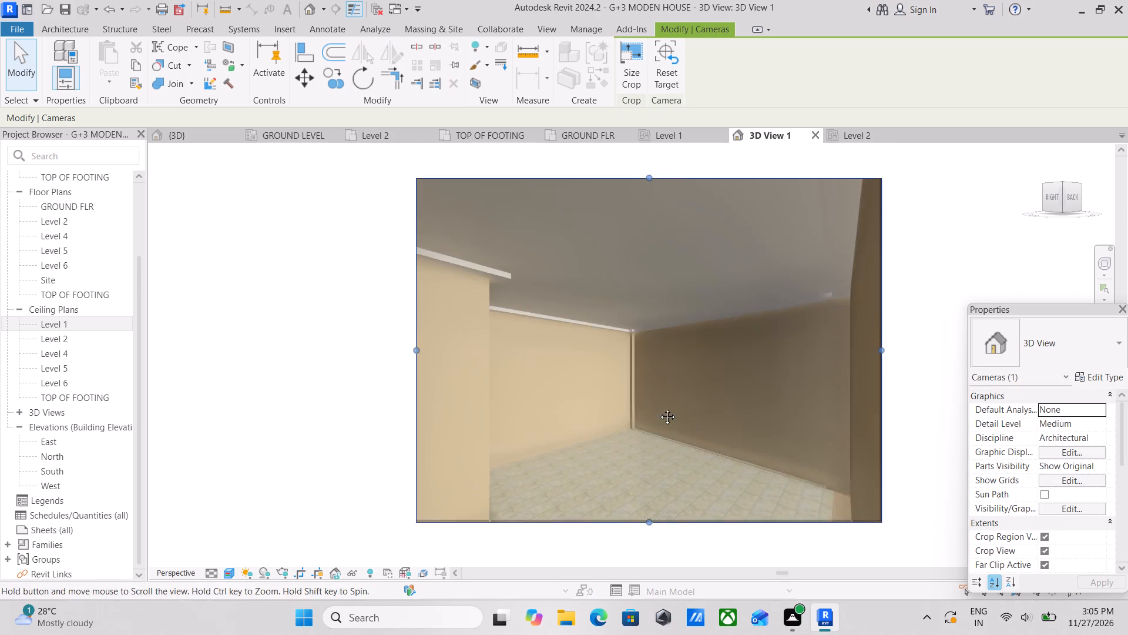
{"action": "middle_click_drag", "start_coordinate": [659, 408], "coordinate": [654, 423]}
Set the height offset of the white 6" perimeter ceiling to 8' 4".
{"action": "scroll", "coordinate": [793, 296], "scroll_direction": "up", "scroll_amount": 3}
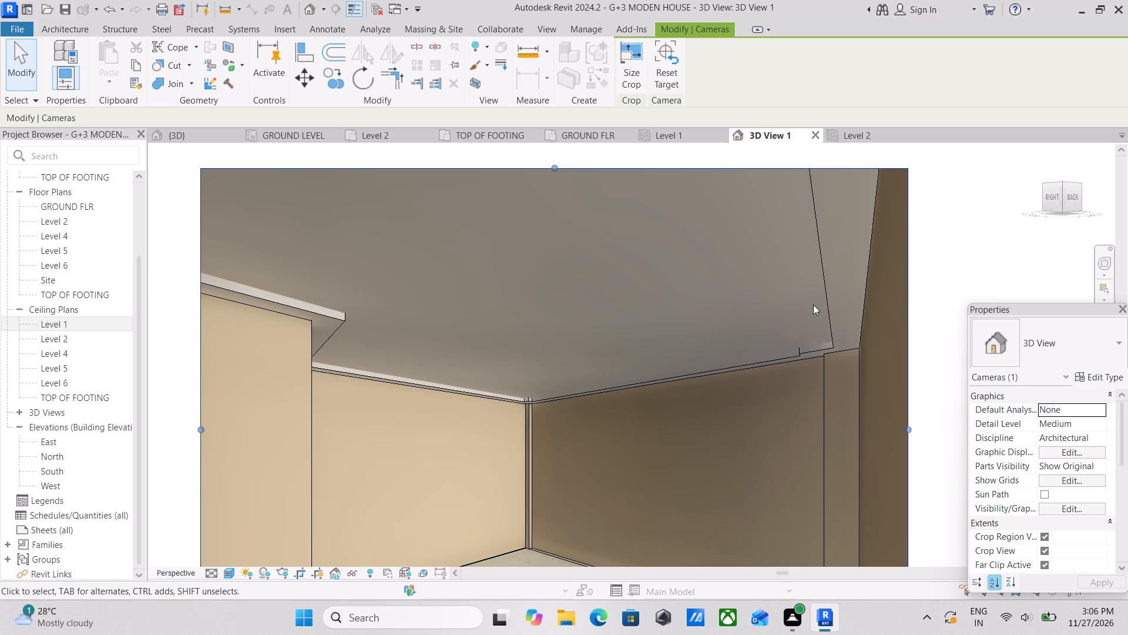
{"action": "scroll", "coordinate": [816, 302], "scroll_direction": "down", "scroll_amount": 2}
{"action": "scroll", "coordinate": [659, 289], "scroll_direction": "up", "scroll_amount": 4}
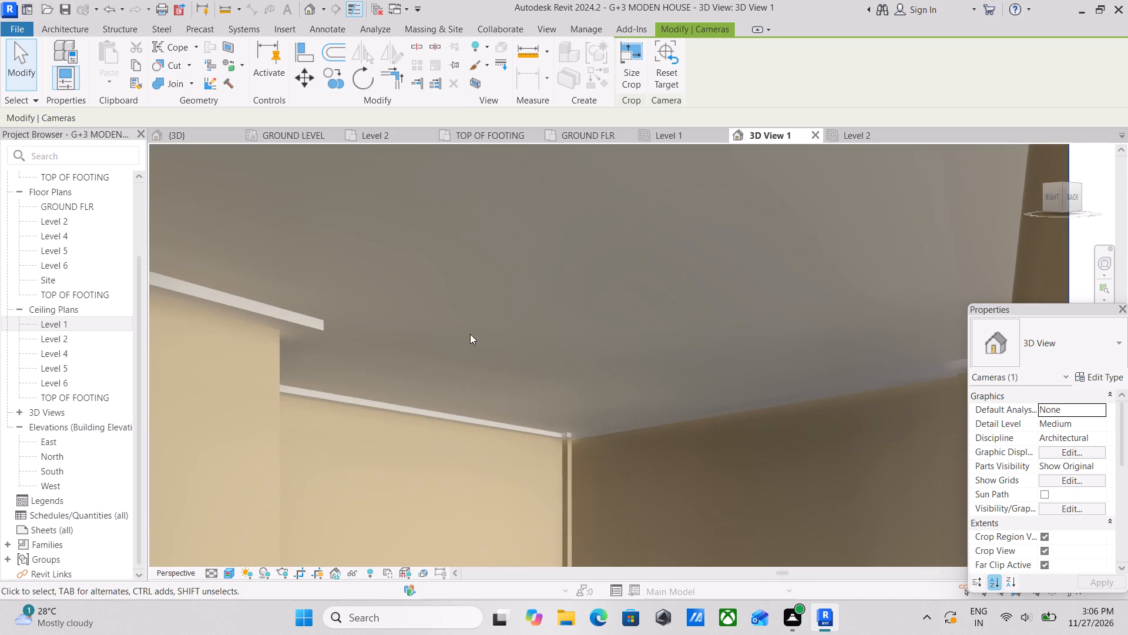
{"action": "middle_click_drag", "start_coordinate": [357, 305], "coordinate": [441, 295]}
{"action": "scroll", "coordinate": [436, 326], "scroll_direction": "up", "scroll_amount": 3}
{"action": "left_click", "coordinate": [391, 322]}
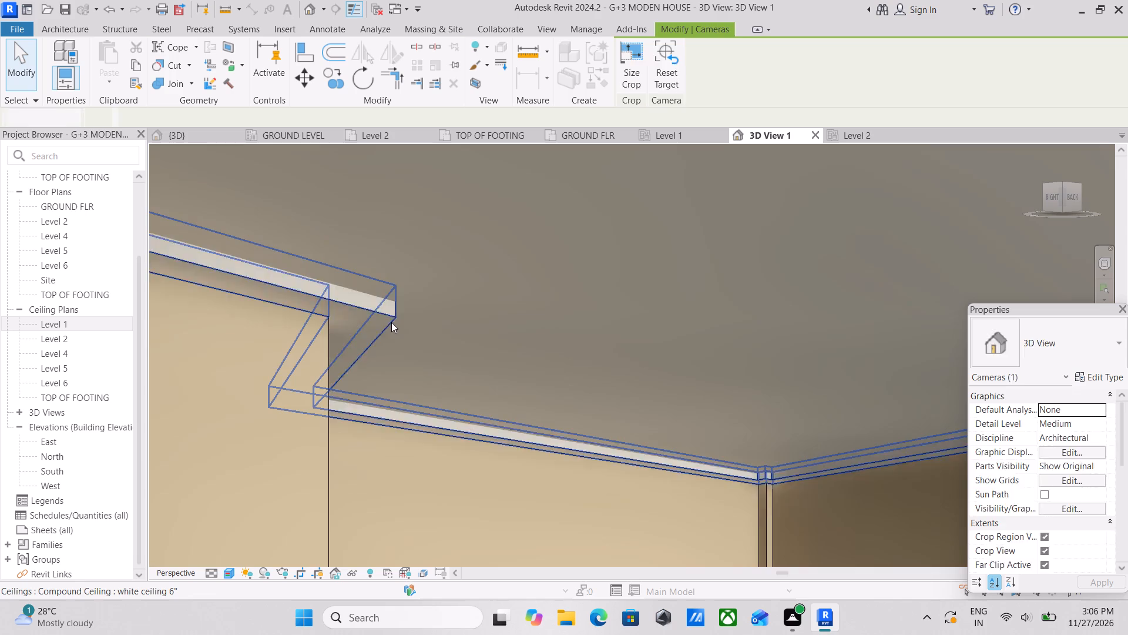
{"action": "left_click", "coordinate": [1063, 409]}
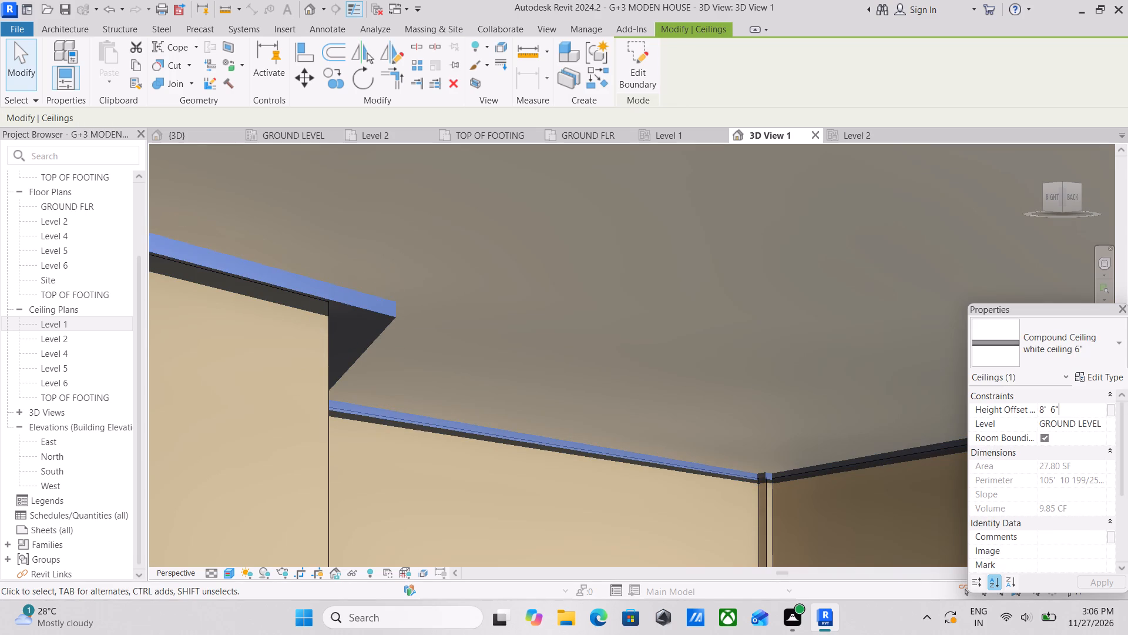
{"action": "left_click_drag", "start_coordinate": [1069, 409], "coordinate": [1029, 412]}
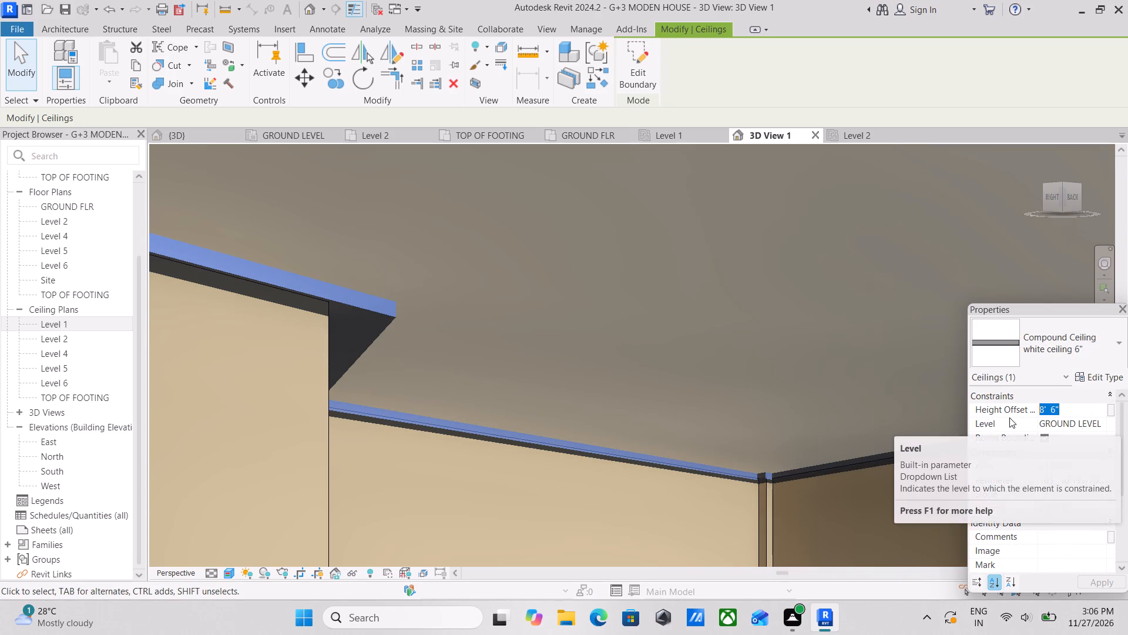
{"action": "type", "text": "8'"}
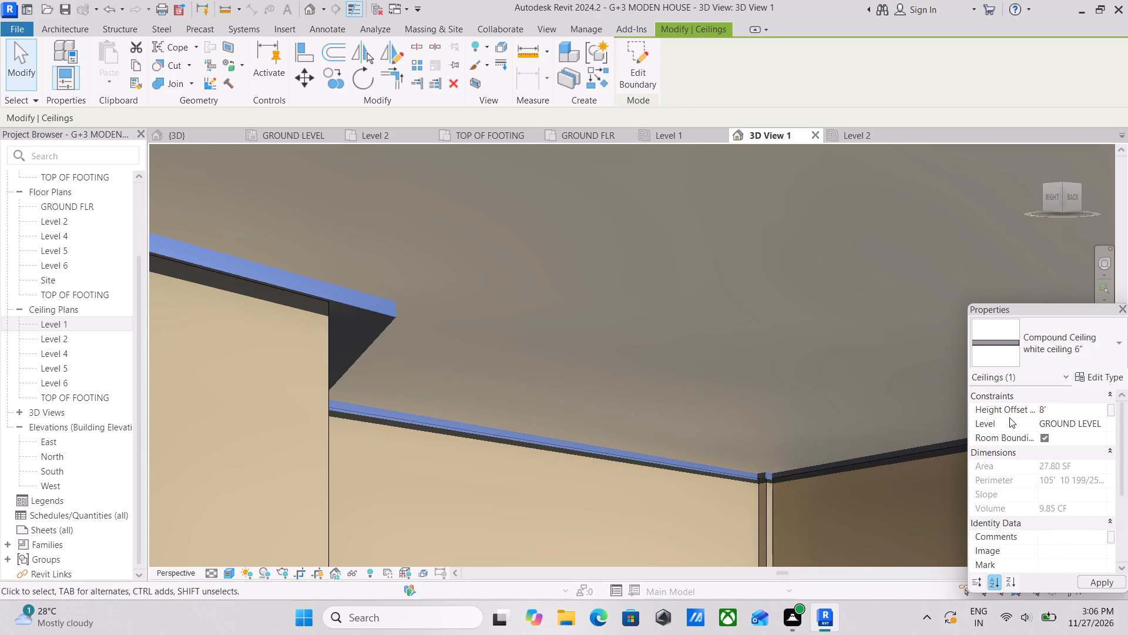
{"action": "key", "text": "4"}
{"action": "key", "text": "shift+quotedbl"}
{"action": "key", "text": "Return"}
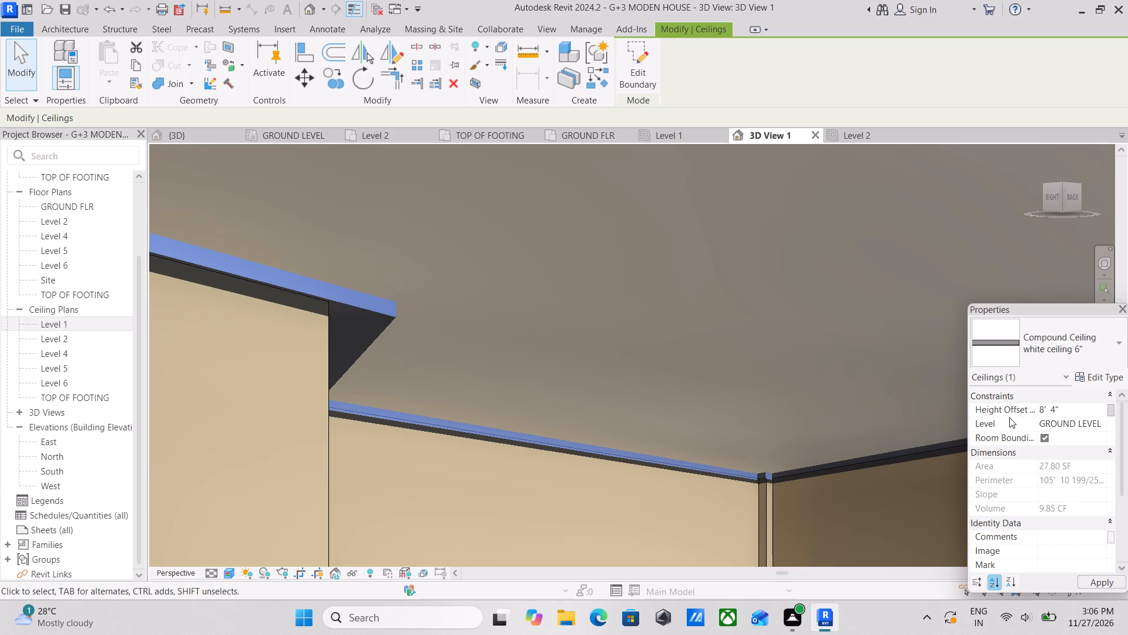
{"action": "scroll", "coordinate": [621, 396], "scroll_direction": "down", "scroll_amount": 1}
{"action": "middle_click_drag", "start_coordinate": [621, 396], "coordinate": [691, 336]}
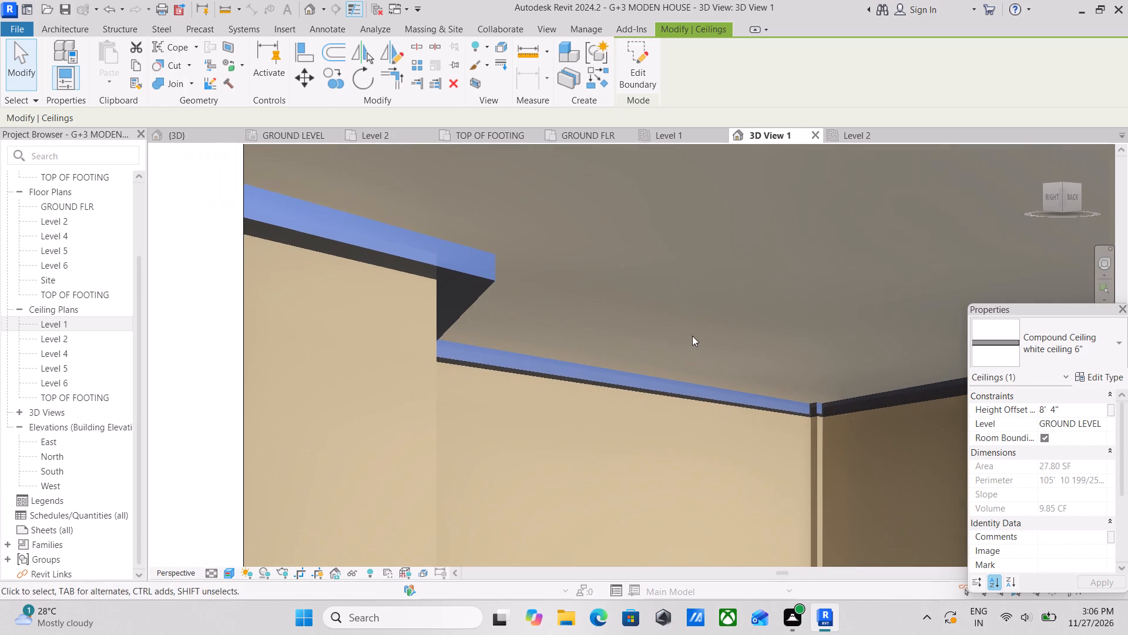
{"action": "key", "text": "Escape"}
Examine the perimeter ceiling's edge along the walls and at the room corners in 3D View 1, rechecking its height offset.
{"action": "scroll", "coordinate": [529, 289], "scroll_direction": "up", "scroll_amount": 2}
{"action": "scroll", "coordinate": [517, 292], "scroll_direction": "down", "scroll_amount": 1}
{"action": "middle_click_drag", "start_coordinate": [525, 296], "coordinate": [533, 274]}
{"action": "scroll", "coordinate": [629, 299], "scroll_direction": "down", "scroll_amount": 1}
{"action": "middle_click_drag", "start_coordinate": [629, 299], "coordinate": [542, 279]}
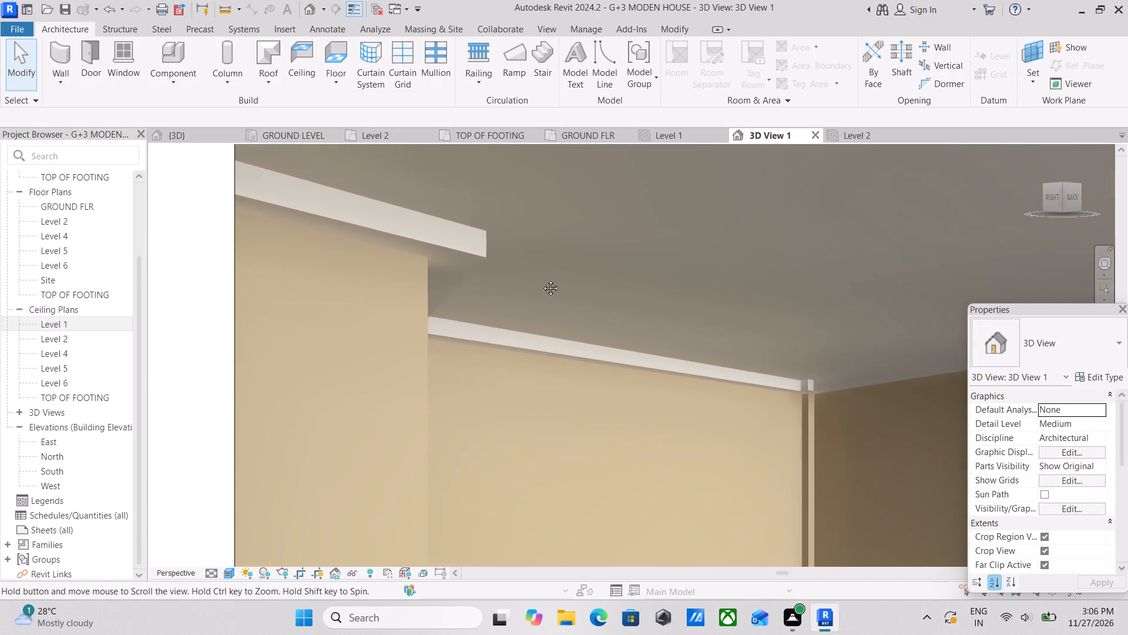
{"action": "middle_click_drag", "start_coordinate": [542, 279], "coordinate": [526, 276]}
{"action": "middle_click_drag", "start_coordinate": [442, 277], "coordinate": [463, 270]}
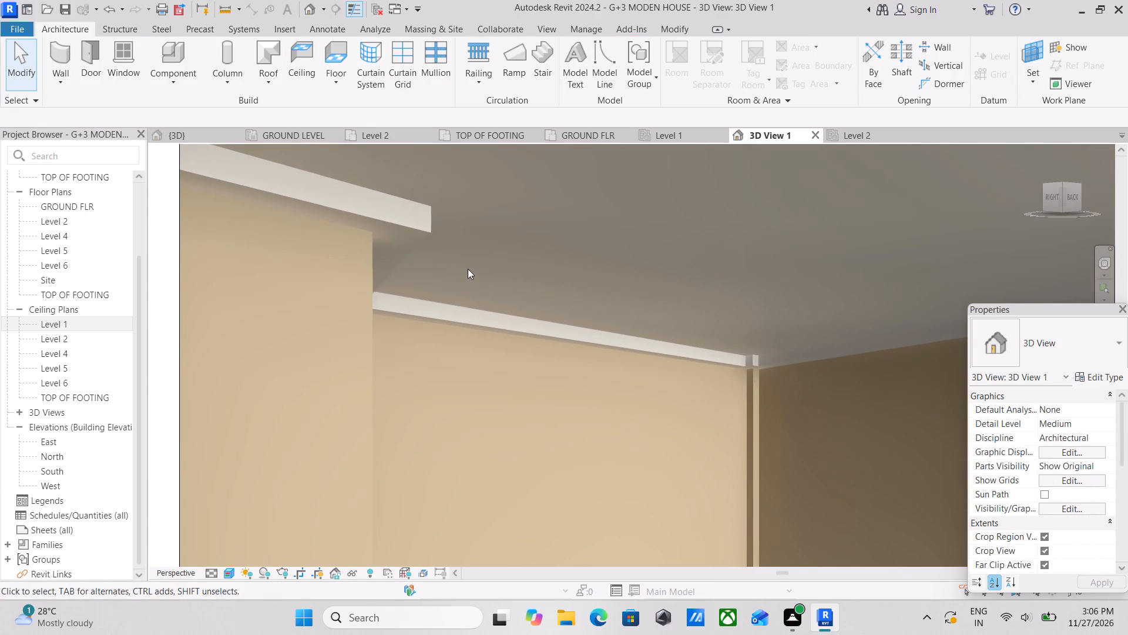
{"action": "scroll", "coordinate": [468, 269], "scroll_direction": "down", "scroll_amount": 1}
{"action": "left_click", "coordinate": [421, 226]}
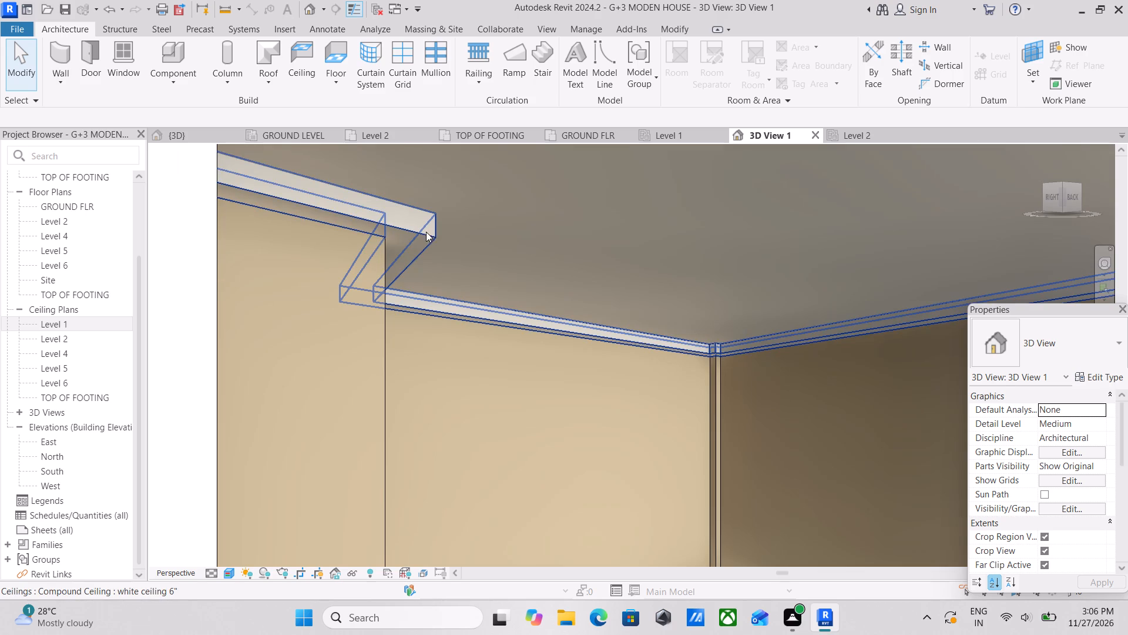
{"action": "left_click", "coordinate": [435, 235]}
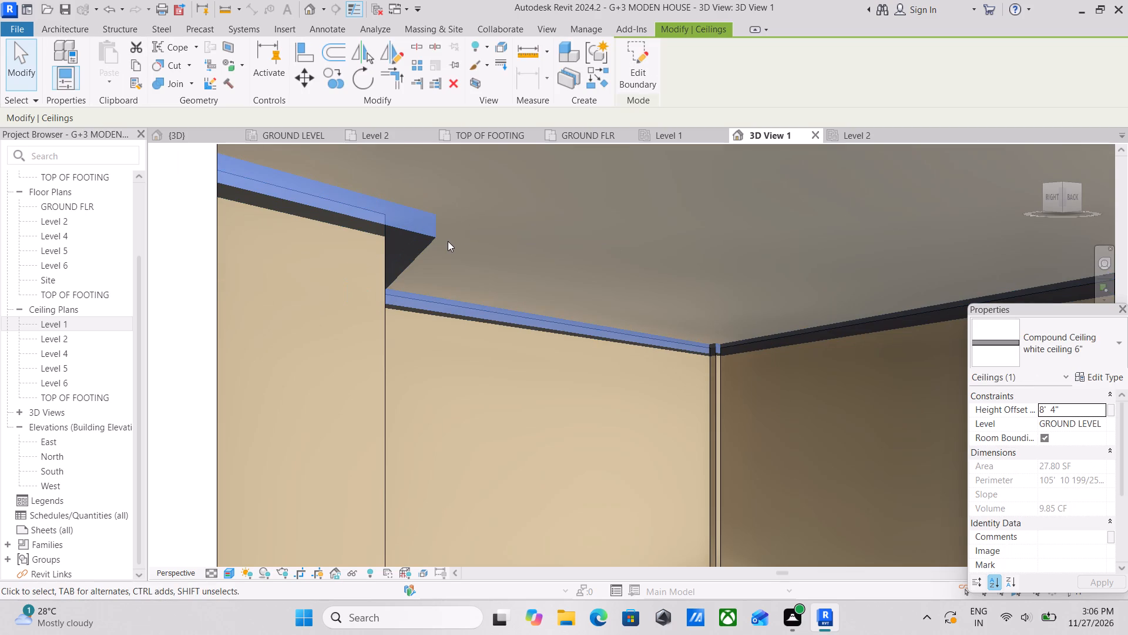
{"action": "key", "text": "Escape"}
{"action": "scroll", "coordinate": [433, 243], "scroll_direction": "down", "scroll_amount": 2}
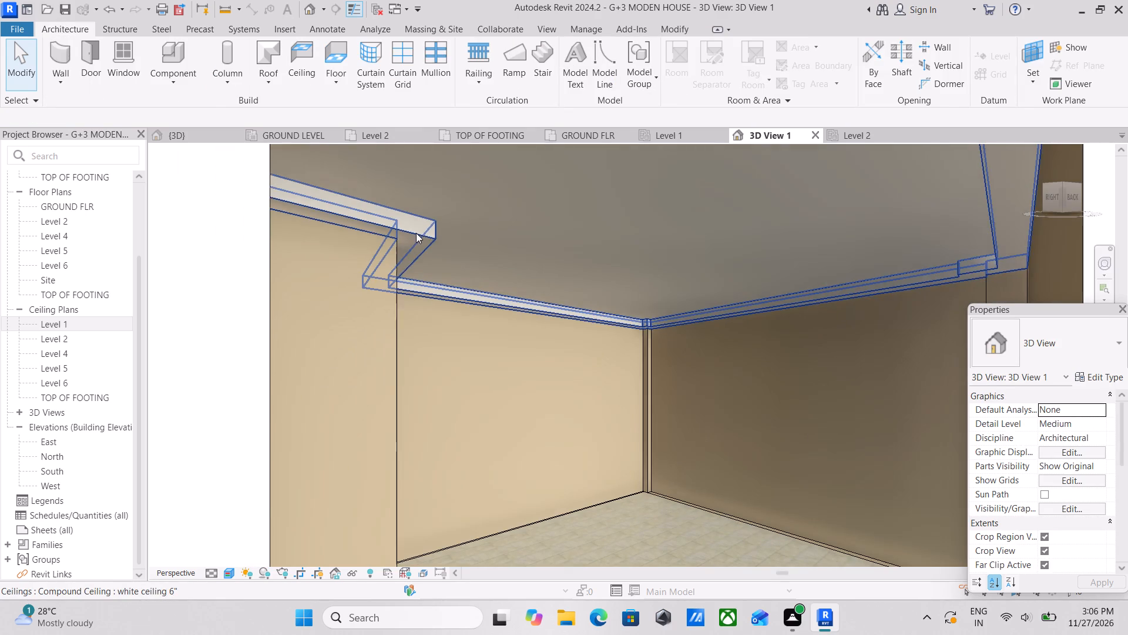
{"action": "left_click", "coordinate": [417, 232]}
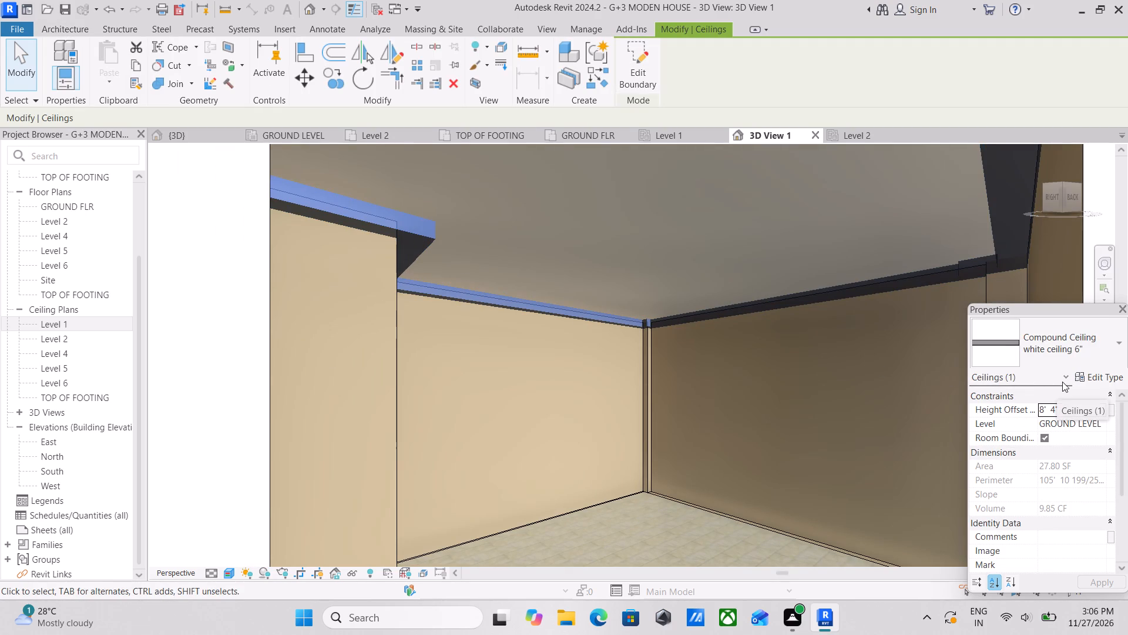
{"action": "scroll", "coordinate": [993, 283], "scroll_direction": "up", "scroll_amount": 3}
{"action": "key", "text": "Escape"}
{"action": "scroll", "coordinate": [988, 264], "scroll_direction": "up", "scroll_amount": 3}
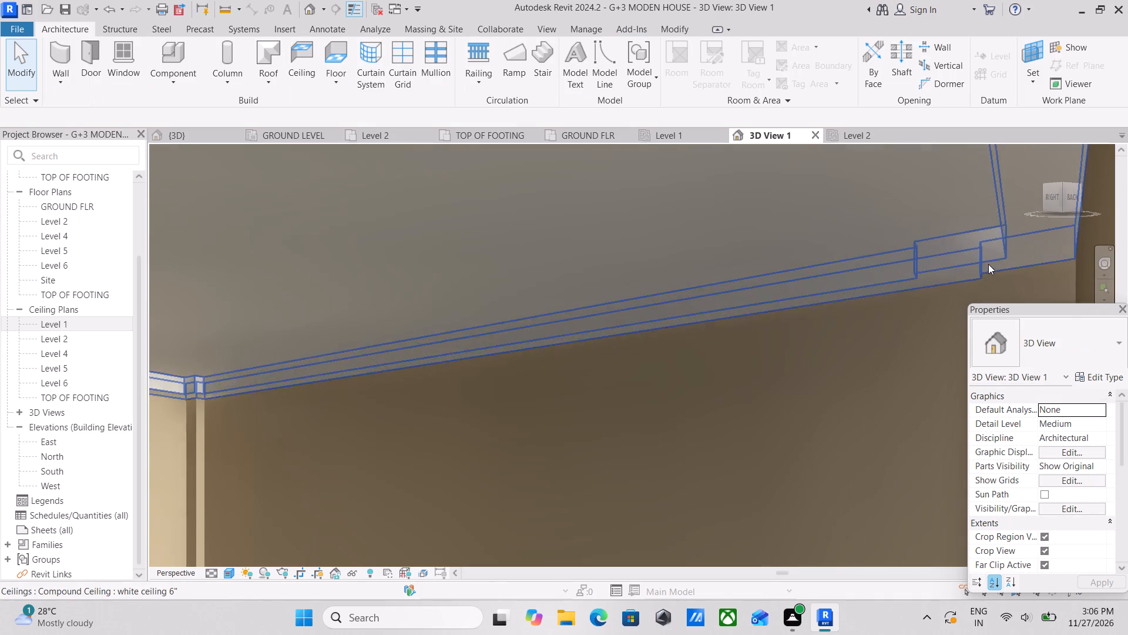
{"action": "scroll", "coordinate": [663, 303], "scroll_direction": "down", "scroll_amount": 3}
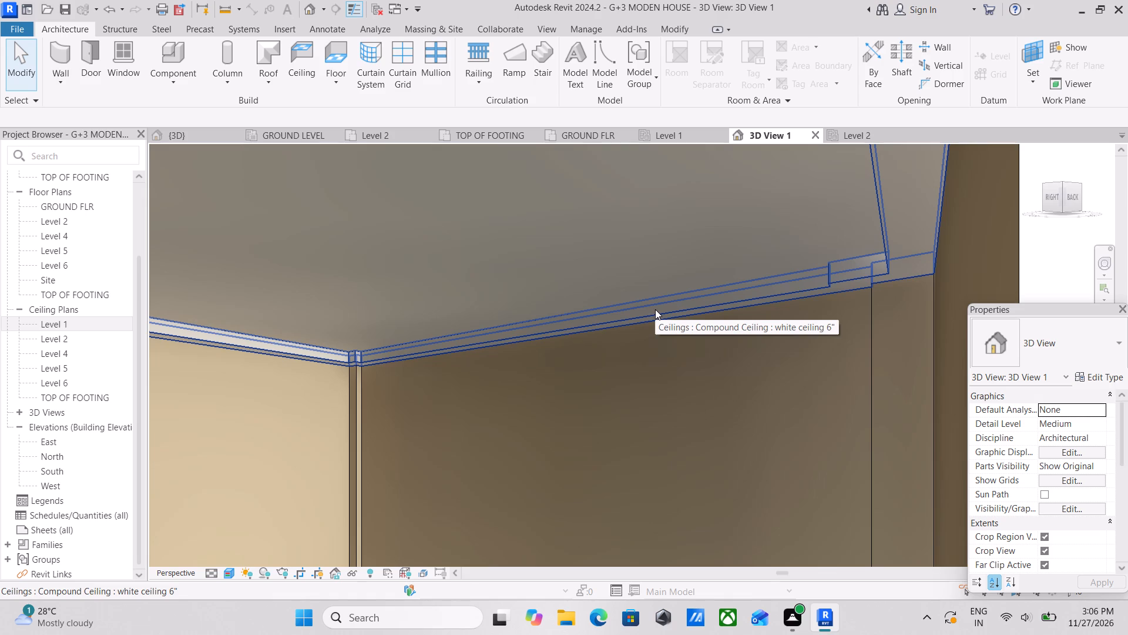
{"action": "middle_click_drag", "start_coordinate": [810, 305], "coordinate": [798, 320]}
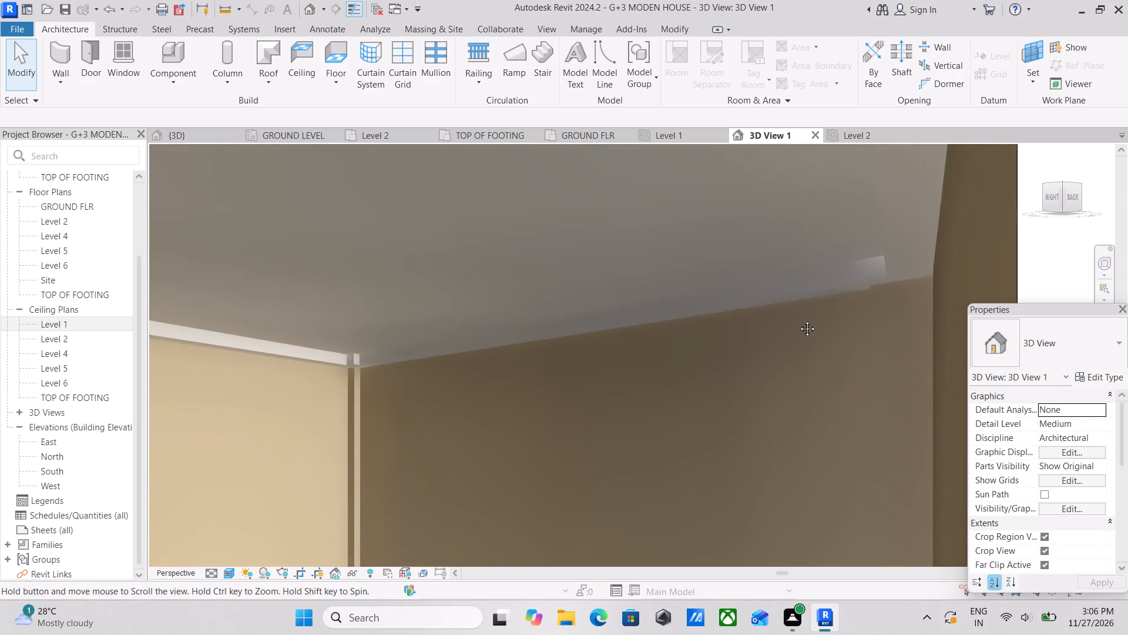
Open the layer structure of the perimeter ceiling's white ceiling 6" type for editing.
{"action": "middle_click_drag", "start_coordinate": [798, 320], "coordinate": [795, 322]}
{"action": "left_click", "coordinate": [875, 256]}
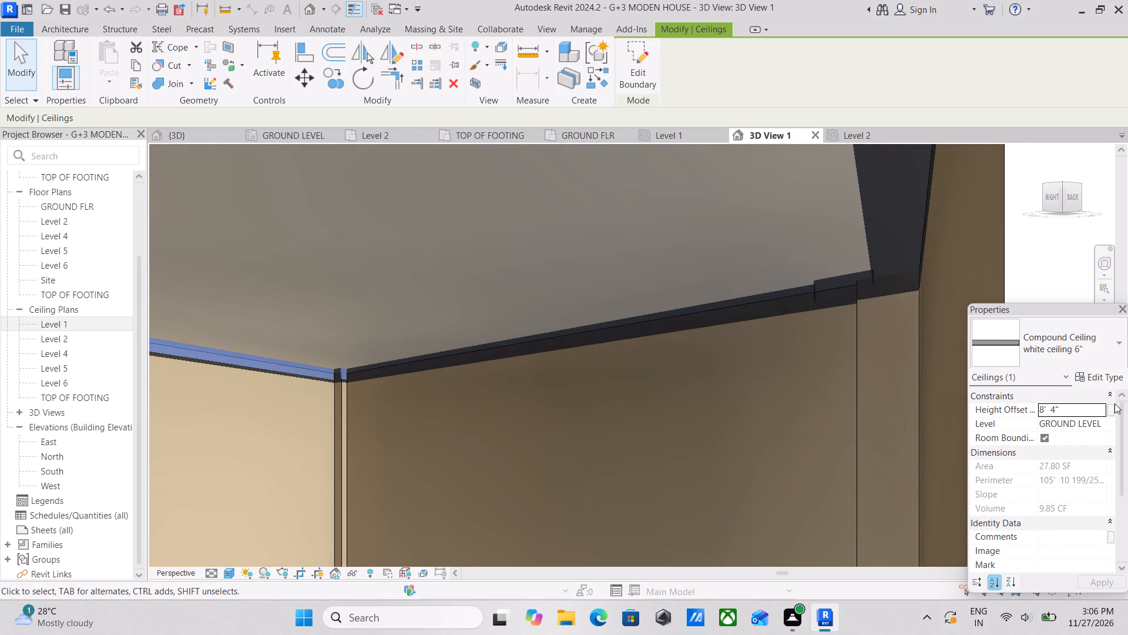
{"action": "left_click", "coordinate": [1111, 376]}
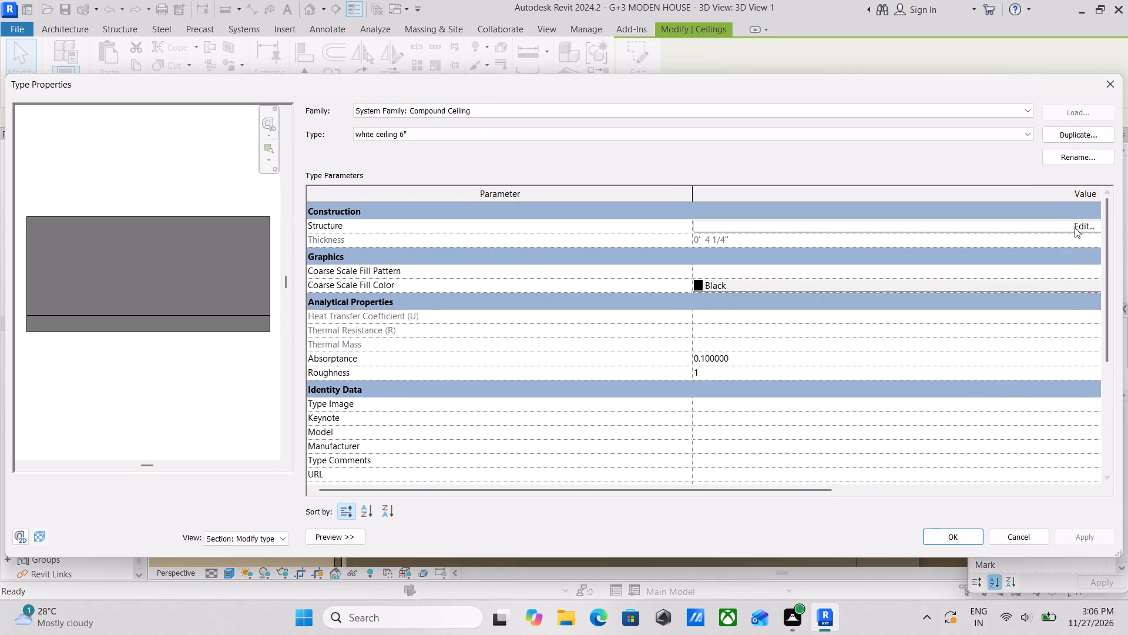
{"action": "left_click", "coordinate": [1073, 222]}
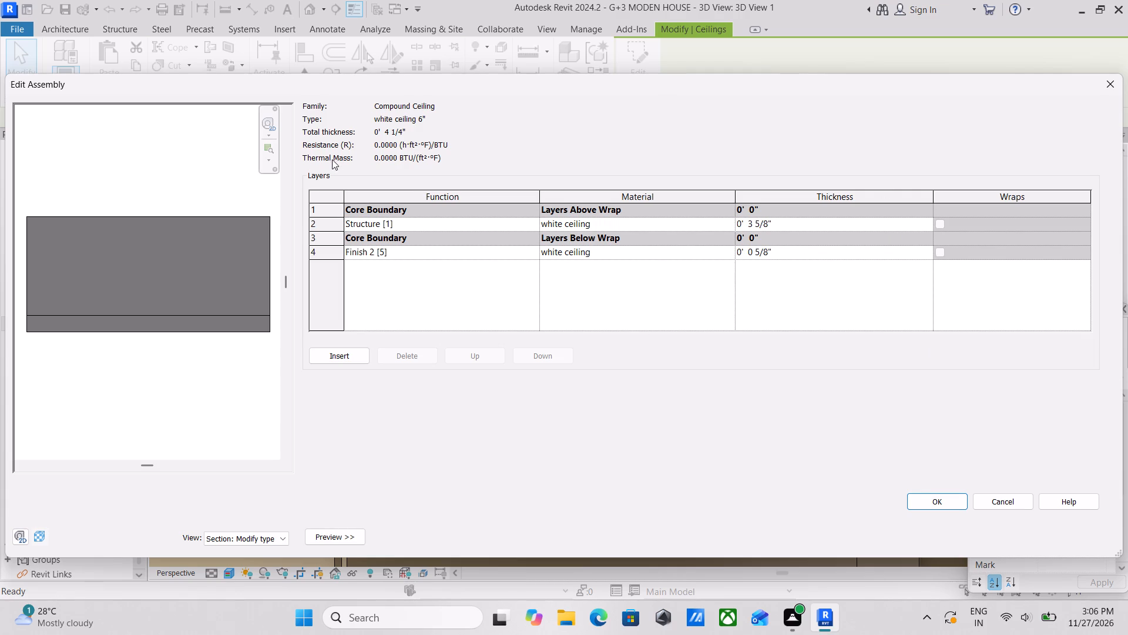
{"action": "scroll", "coordinate": [805, 232], "scroll_direction": "up", "scroll_amount": 1}
{"action": "scroll", "coordinate": [757, 253], "scroll_direction": "down", "scroll_amount": 1}
{"action": "scroll", "coordinate": [440, 214], "scroll_direction": "down", "scroll_amount": 2}
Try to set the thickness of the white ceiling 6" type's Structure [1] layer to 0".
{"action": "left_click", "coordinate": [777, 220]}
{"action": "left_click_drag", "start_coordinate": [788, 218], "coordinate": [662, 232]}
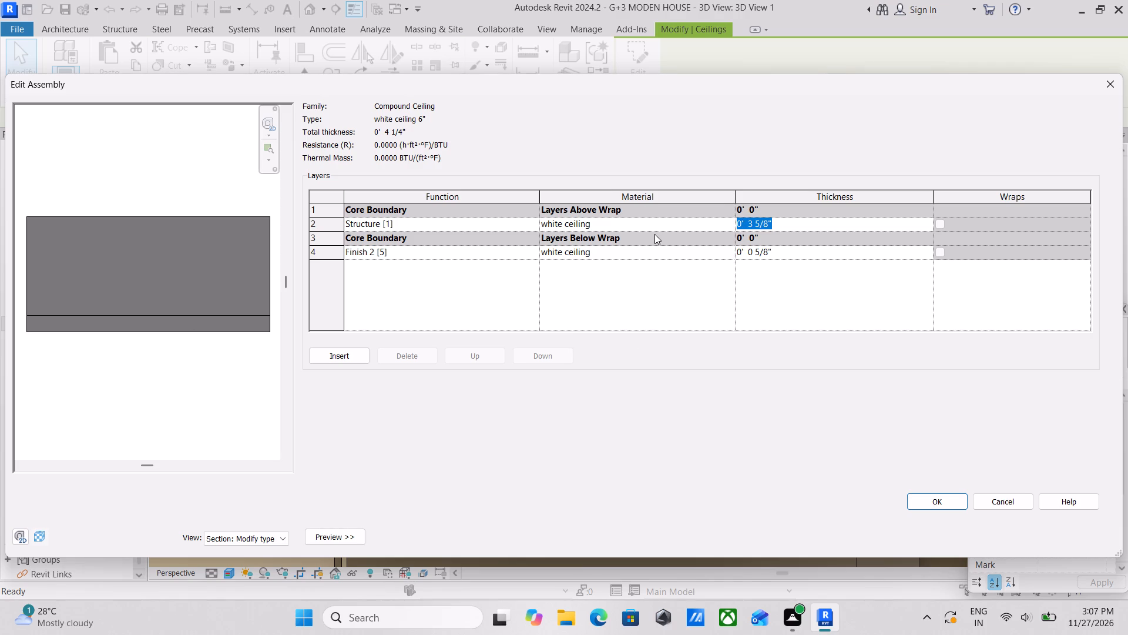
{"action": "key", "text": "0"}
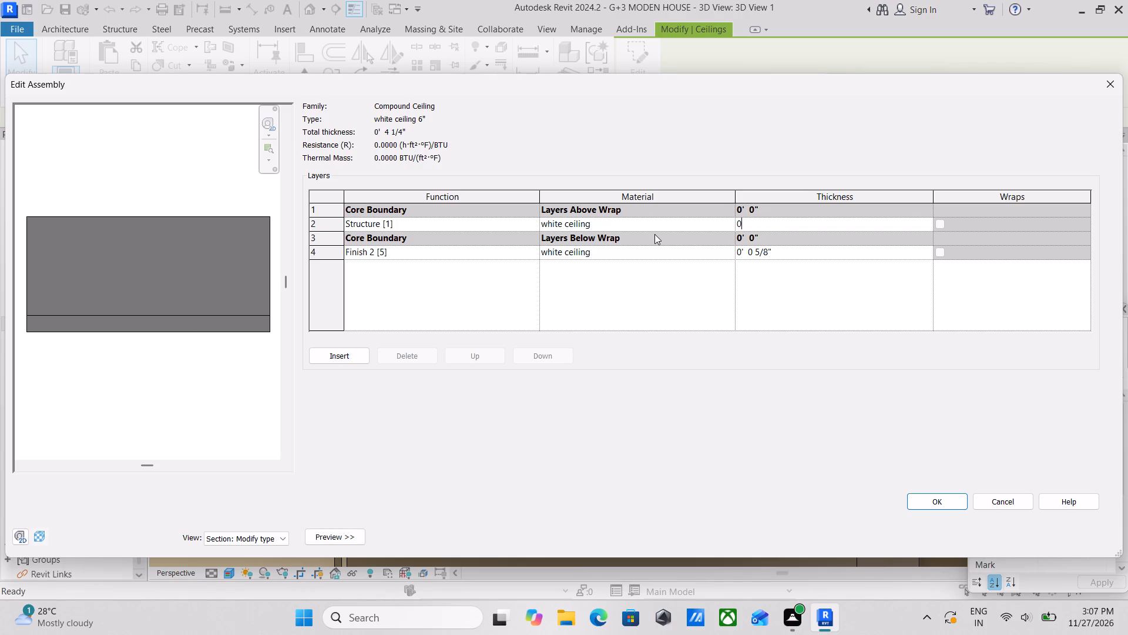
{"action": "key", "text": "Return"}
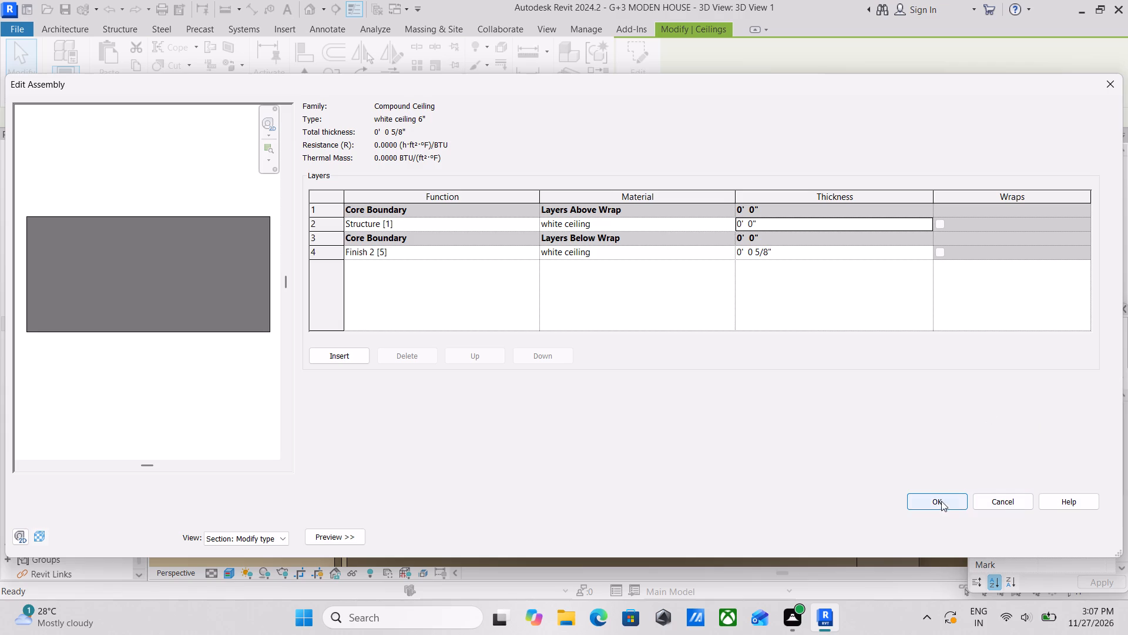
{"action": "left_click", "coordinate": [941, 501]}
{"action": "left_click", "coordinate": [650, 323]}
Set the thickness of the white ceiling 6" type's Structure [1] layer to 1" and apply the type change.
{"action": "left_click", "coordinate": [767, 221]}
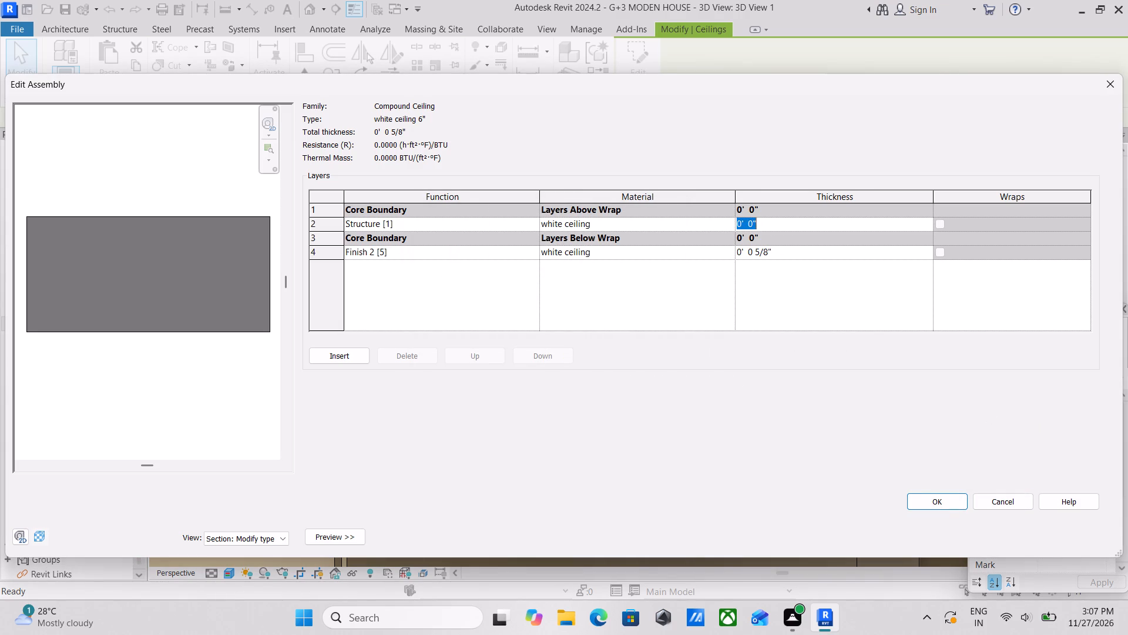
{"action": "key", "text": "1"}
{"action": "key", "text": "shift+quotedbl"}
{"action": "key", "text": "Return"}
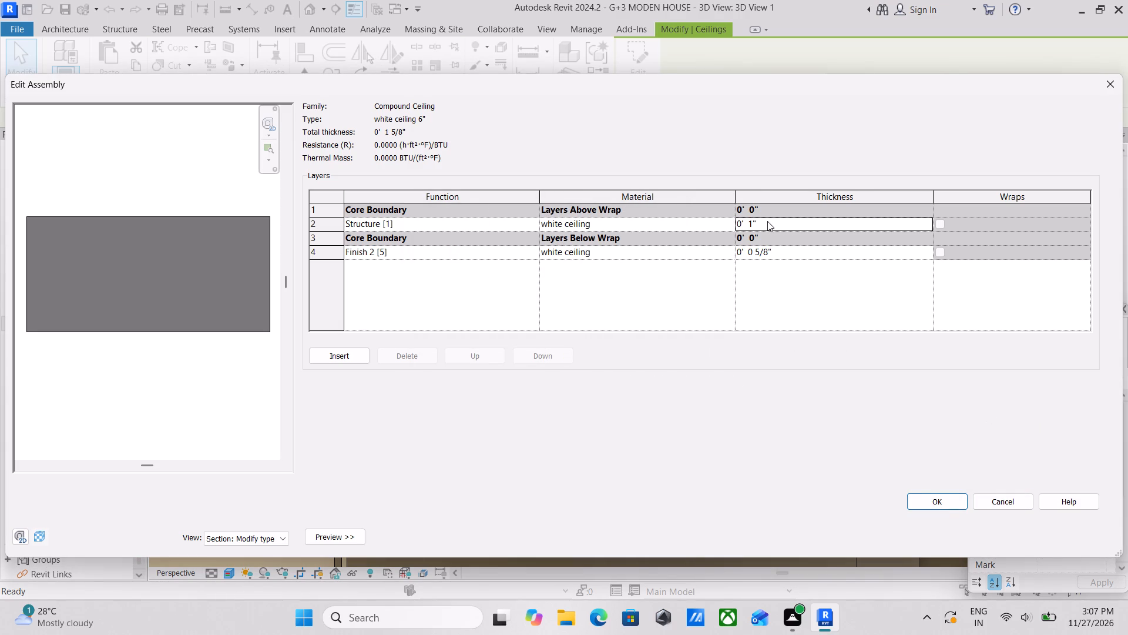
{"action": "left_click", "coordinate": [943, 501]}
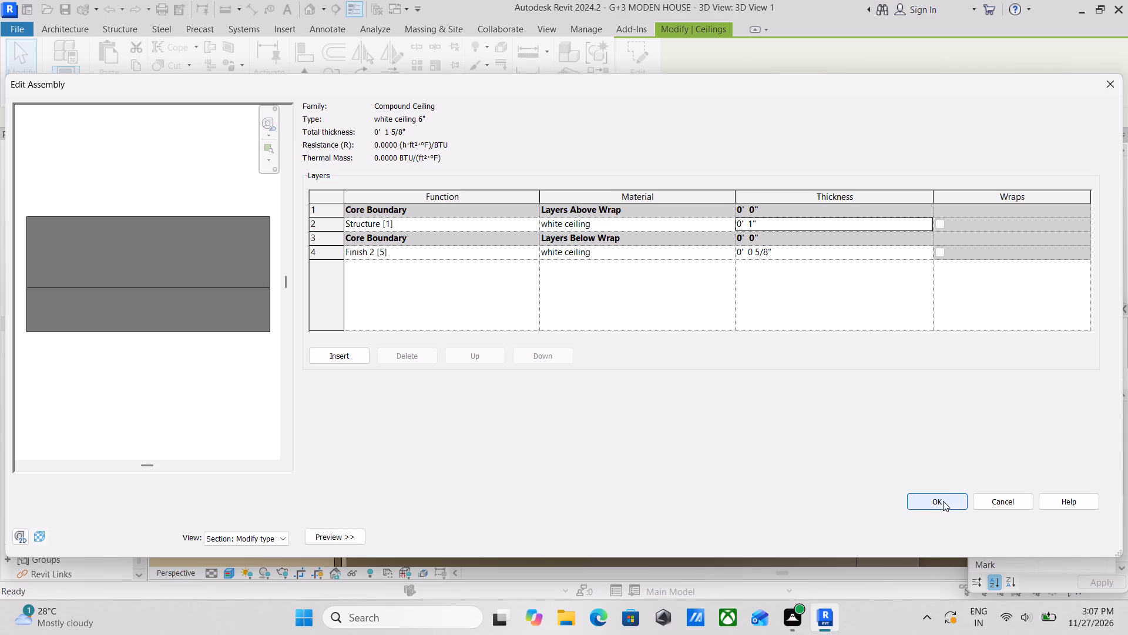
{"action": "left_click", "coordinate": [1080, 539]}
{"action": "left_click", "coordinate": [959, 537]}
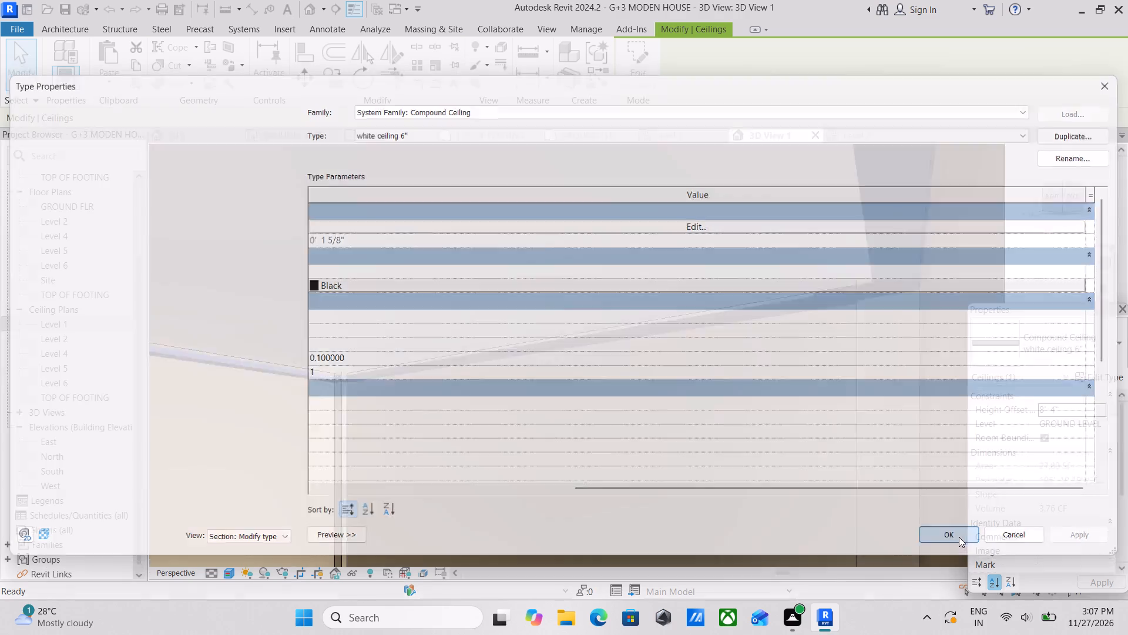
{"action": "key", "text": "Escape"}
Examine the thinner perimeter ceiling along the walls and at the stepped corner in 3D View 1, rechecking its height offset.
{"action": "middle_click_drag", "start_coordinate": [511, 390], "coordinate": [744, 454]}
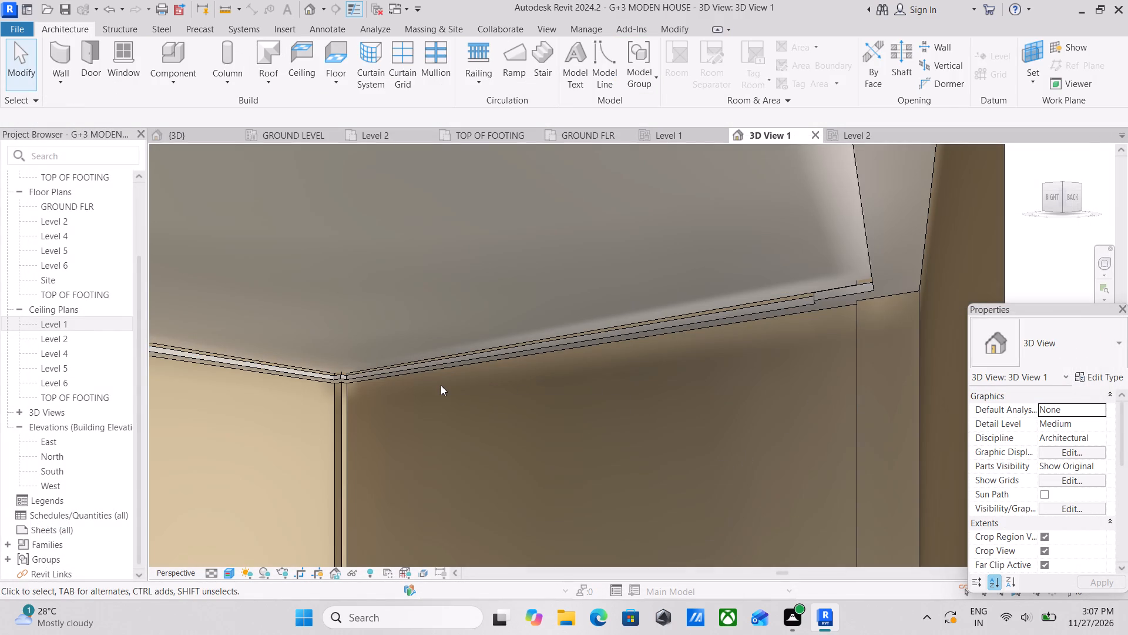
{"action": "scroll", "coordinate": [441, 385], "scroll_direction": "up", "scroll_amount": 2}
{"action": "middle_click_drag", "start_coordinate": [477, 372], "coordinate": [691, 479]}
{"action": "middle_click_drag", "start_coordinate": [506, 462], "coordinate": [696, 369]}
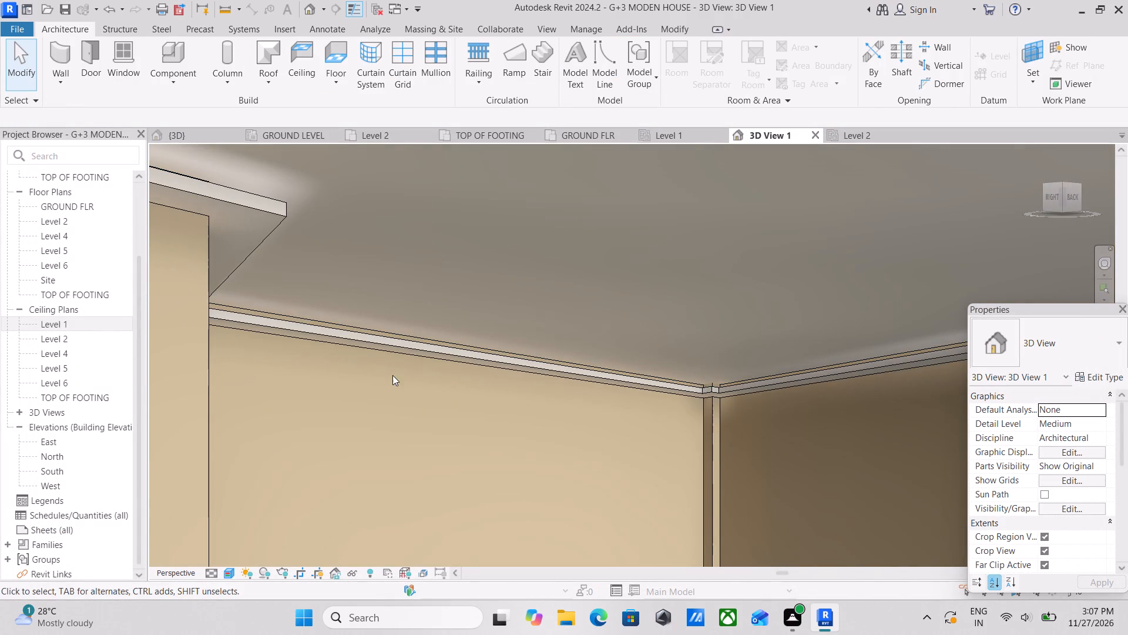
{"action": "left_click", "coordinate": [384, 346]}
{"action": "middle_click_drag", "start_coordinate": [392, 346], "coordinate": [542, 363]}
{"action": "scroll", "coordinate": [542, 363], "scroll_direction": "down", "scroll_amount": 4}
{"action": "middle_click_drag", "start_coordinate": [609, 371], "coordinate": [595, 377]}
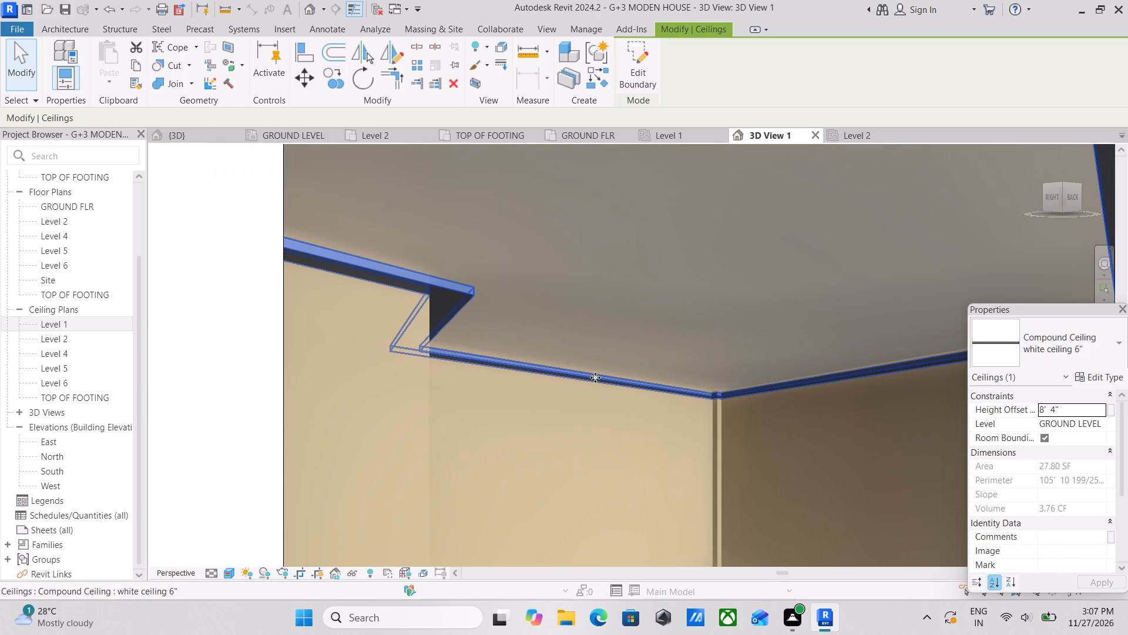
{"action": "scroll", "coordinate": [595, 377], "scroll_direction": "down", "scroll_amount": 2}
{"action": "middle_click_drag", "start_coordinate": [595, 377], "coordinate": [595, 389]}
{"action": "scroll", "coordinate": [595, 389], "scroll_direction": "up", "scroll_amount": 2}
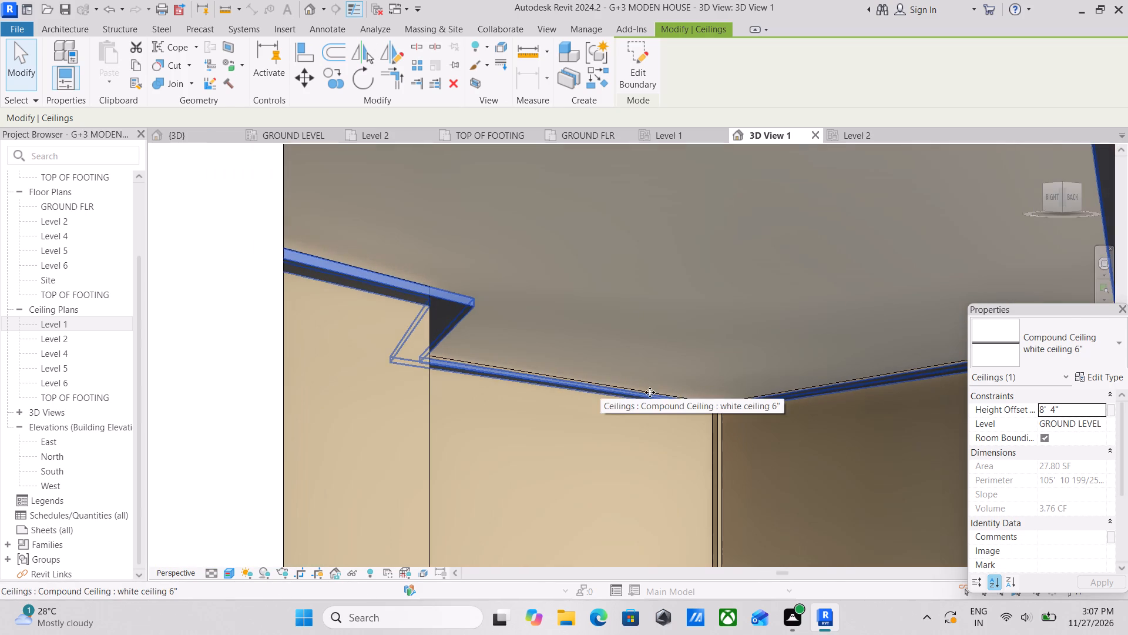
{"action": "left_click", "coordinate": [1067, 410]}
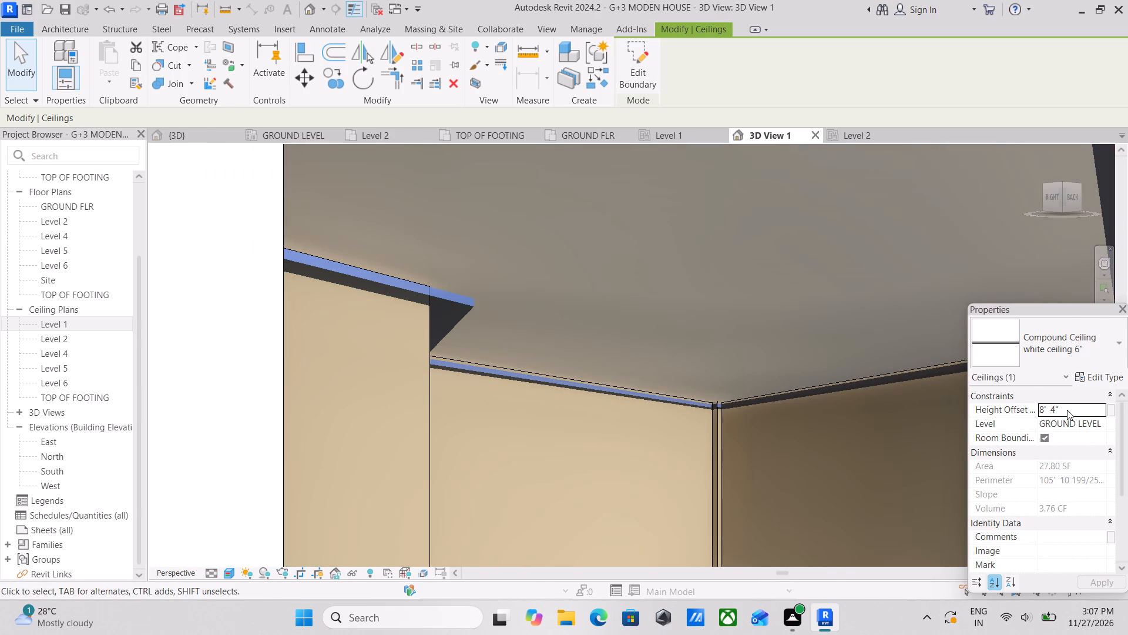
{"action": "scroll", "coordinate": [621, 393], "scroll_direction": "up", "scroll_amount": 6}
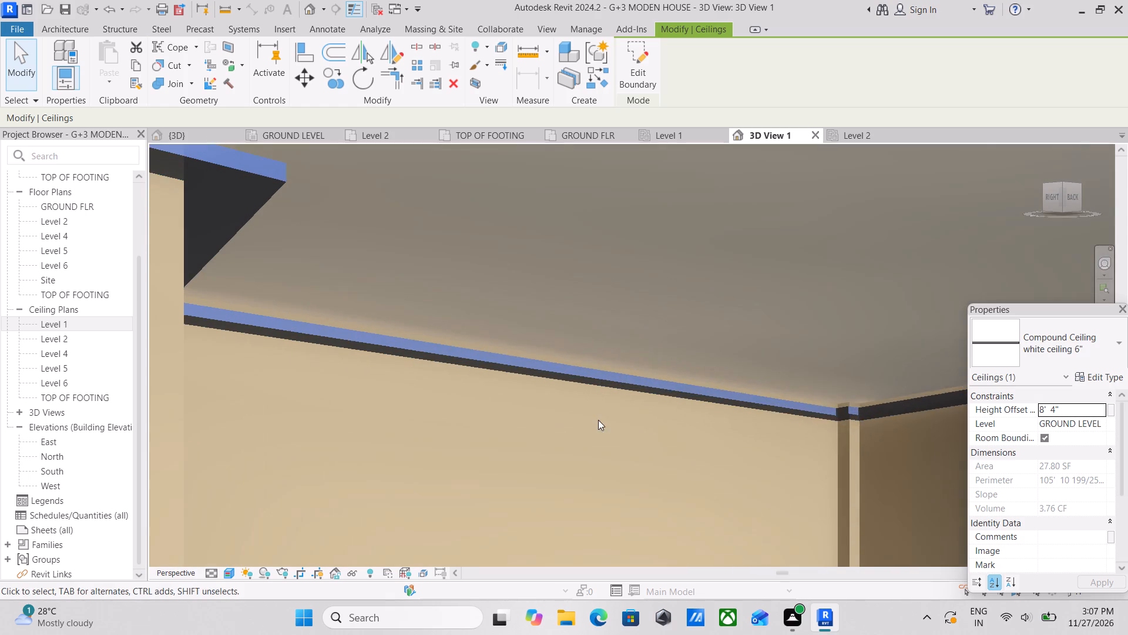
{"action": "middle_click_drag", "start_coordinate": [674, 387], "coordinate": [481, 396]}
{"action": "key", "text": "Escape"}
Inspect how the perimeter ceiling meets the column corner and follows the walls beneath the main ceiling.
{"action": "scroll", "coordinate": [620, 395], "scroll_direction": "up", "scroll_amount": 3}
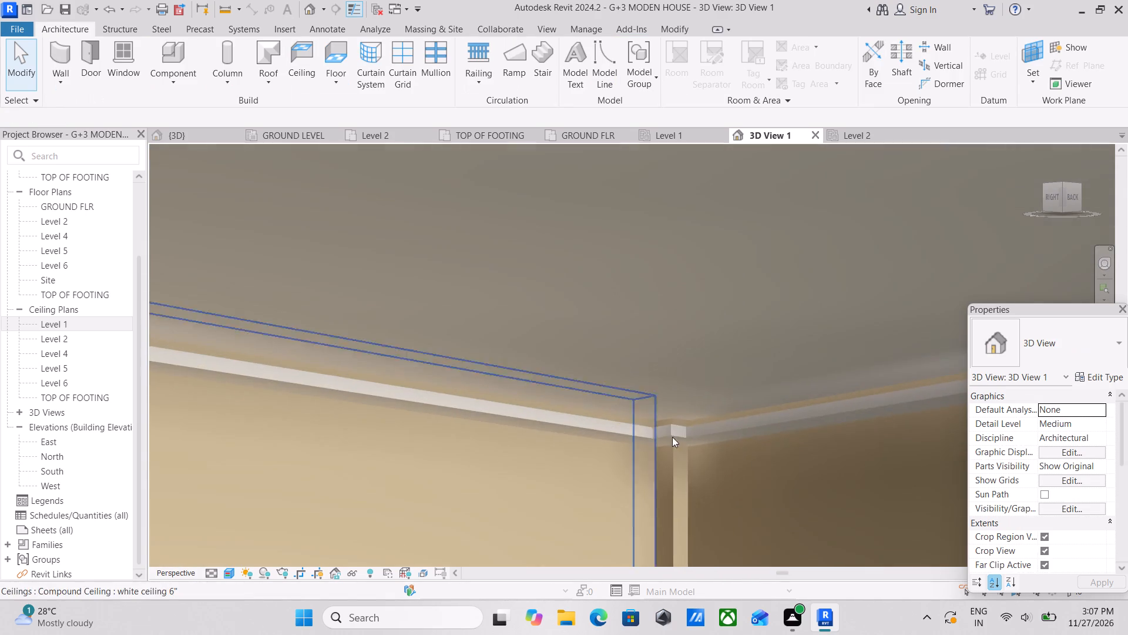
{"action": "scroll", "coordinate": [685, 457], "scroll_direction": "up", "scroll_amount": 3}
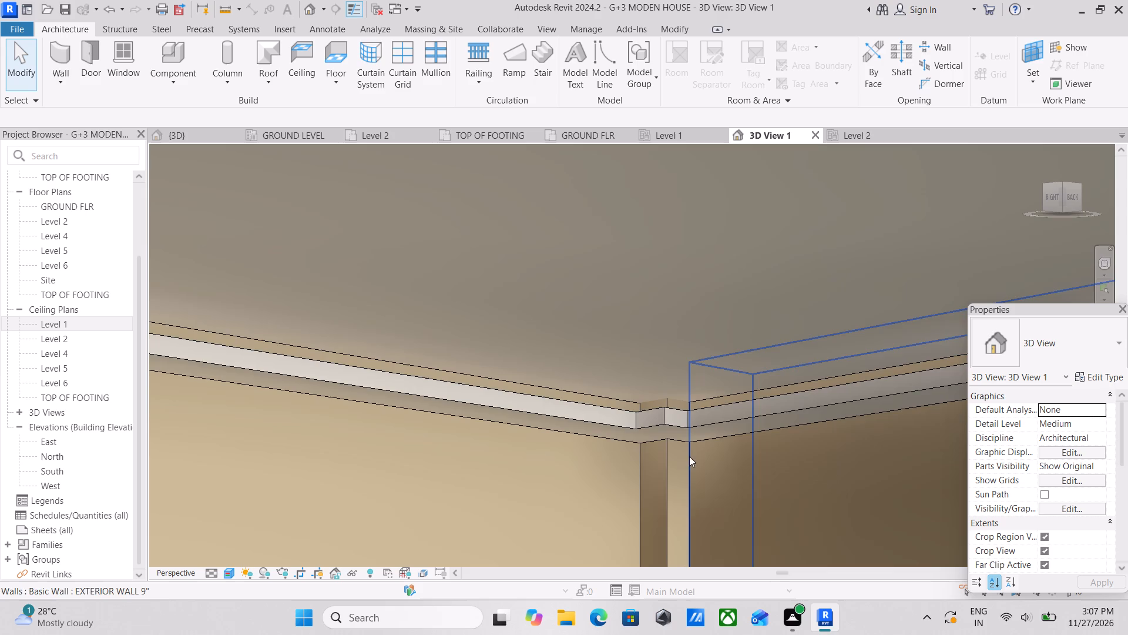
{"action": "scroll", "coordinate": [704, 453], "scroll_direction": "down", "scroll_amount": 2}
{"action": "middle_click_drag", "start_coordinate": [689, 457], "coordinate": [807, 409]}
{"action": "scroll", "coordinate": [762, 368], "scroll_direction": "down", "scroll_amount": 3}
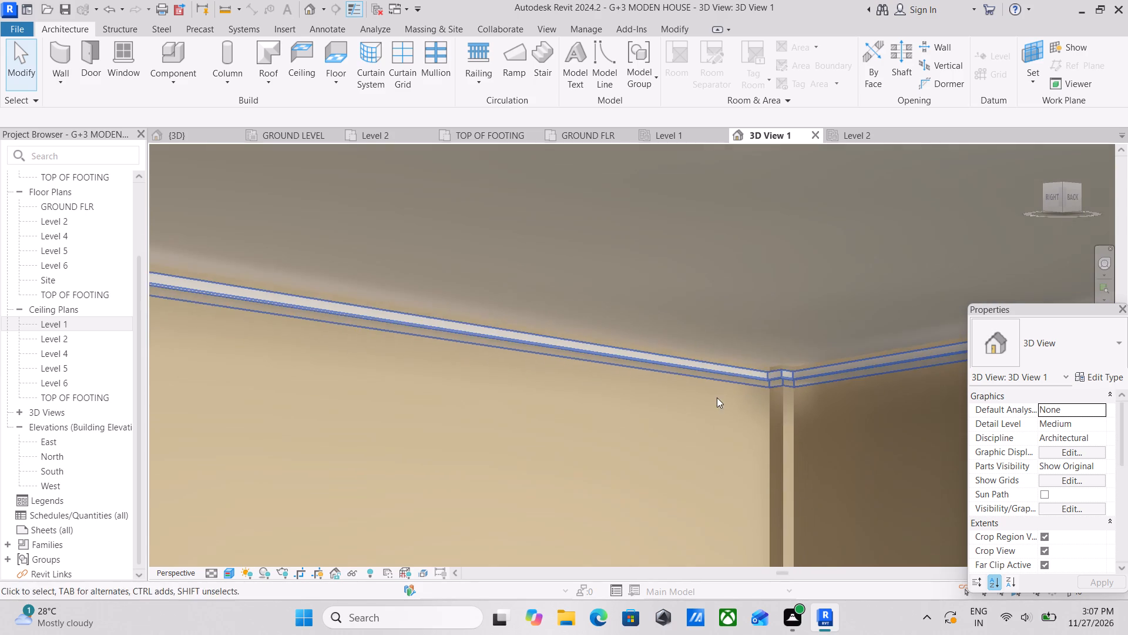
{"action": "scroll", "coordinate": [589, 408], "scroll_direction": "down", "scroll_amount": 1}
{"action": "middle_click_drag", "start_coordinate": [595, 406], "coordinate": [795, 401]}
{"action": "scroll", "coordinate": [680, 414], "scroll_direction": "down", "scroll_amount": 2}
{"action": "middle_click_drag", "start_coordinate": [679, 414], "coordinate": [684, 468]}
{"action": "scroll", "coordinate": [684, 468], "scroll_direction": "down", "scroll_amount": 4}
{"action": "scroll", "coordinate": [574, 442], "scroll_direction": "down", "scroll_amount": 1}
{"action": "scroll", "coordinate": [596, 356], "scroll_direction": "up", "scroll_amount": 1}
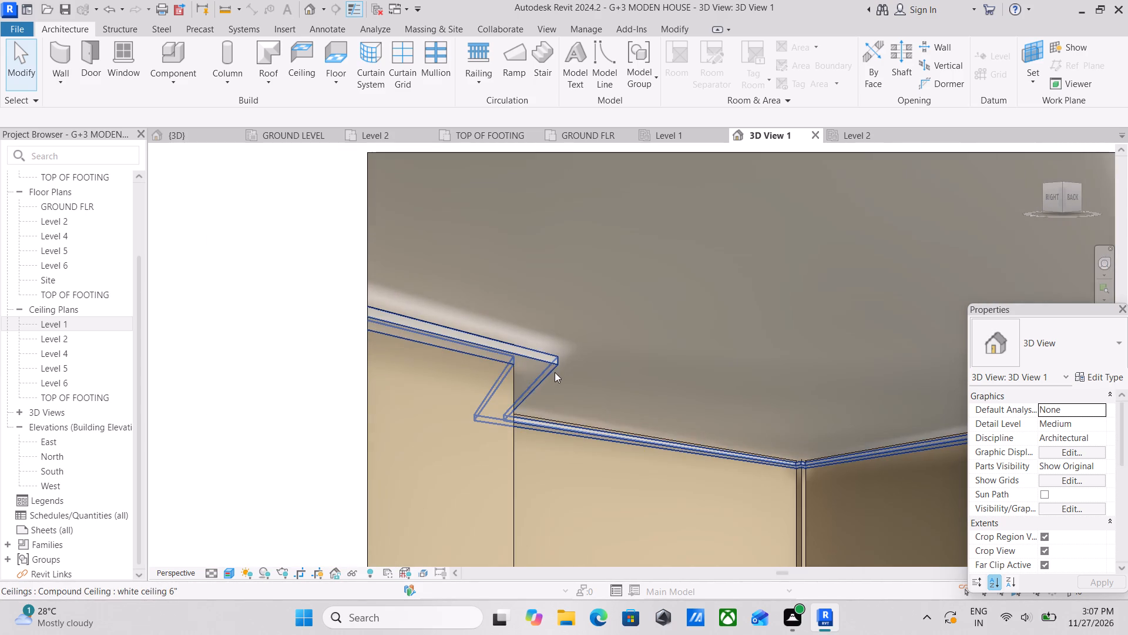
Open the perimeter ceiling's boundary sketch for editing and close 3D View 1 to work in the {3D} top view.
{"action": "left_click", "coordinate": [555, 372]}
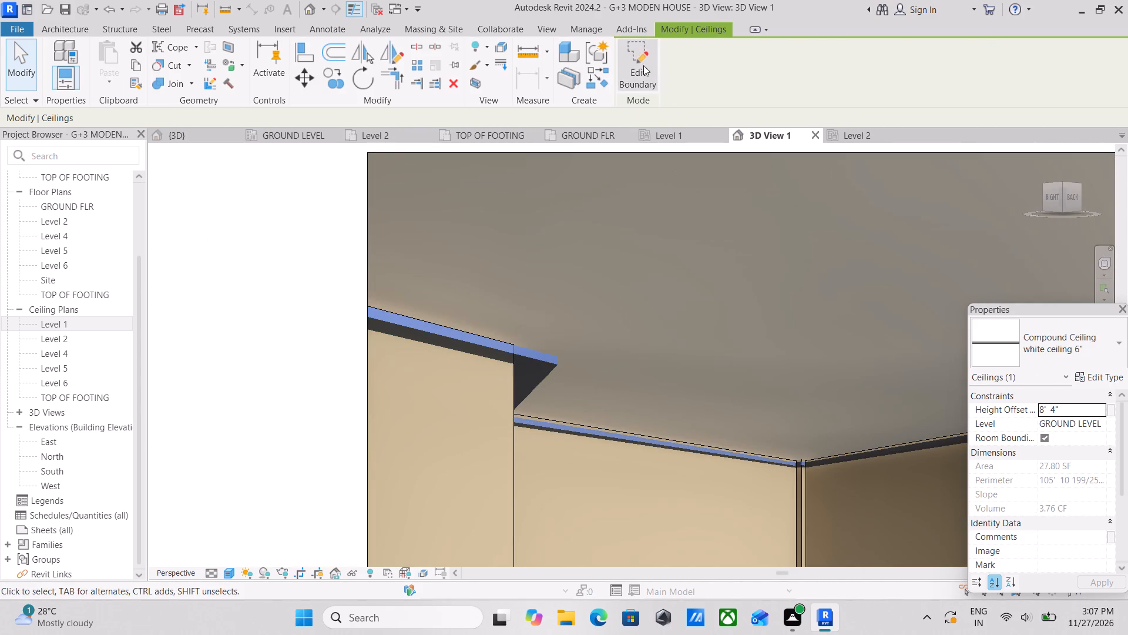
{"action": "left_click", "coordinate": [647, 62]}
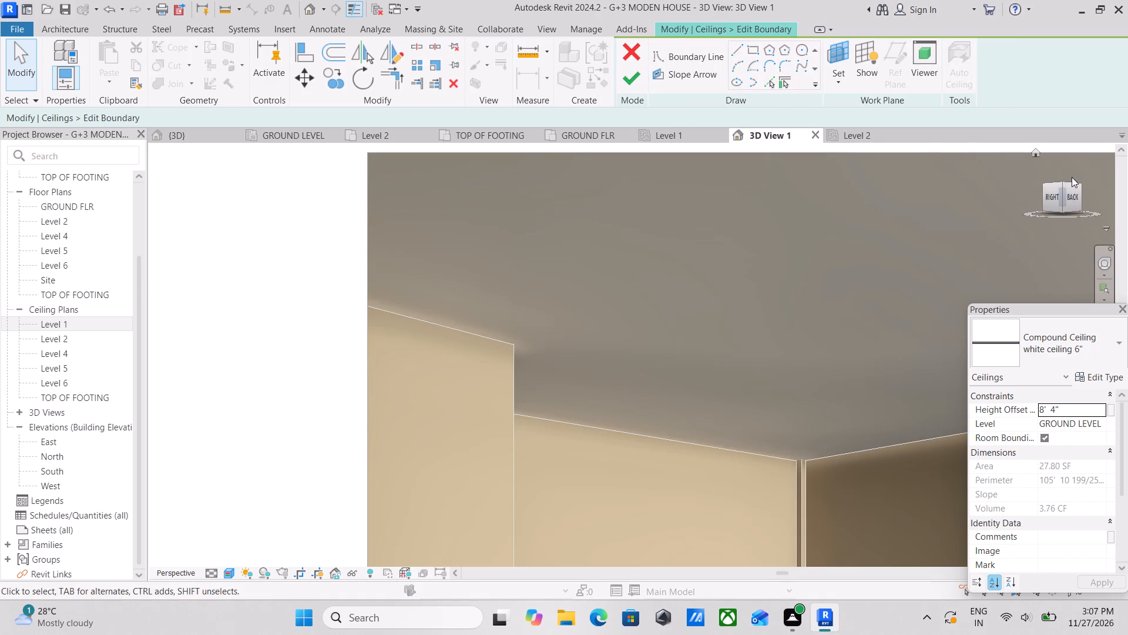
{"action": "left_click", "coordinate": [1063, 185]}
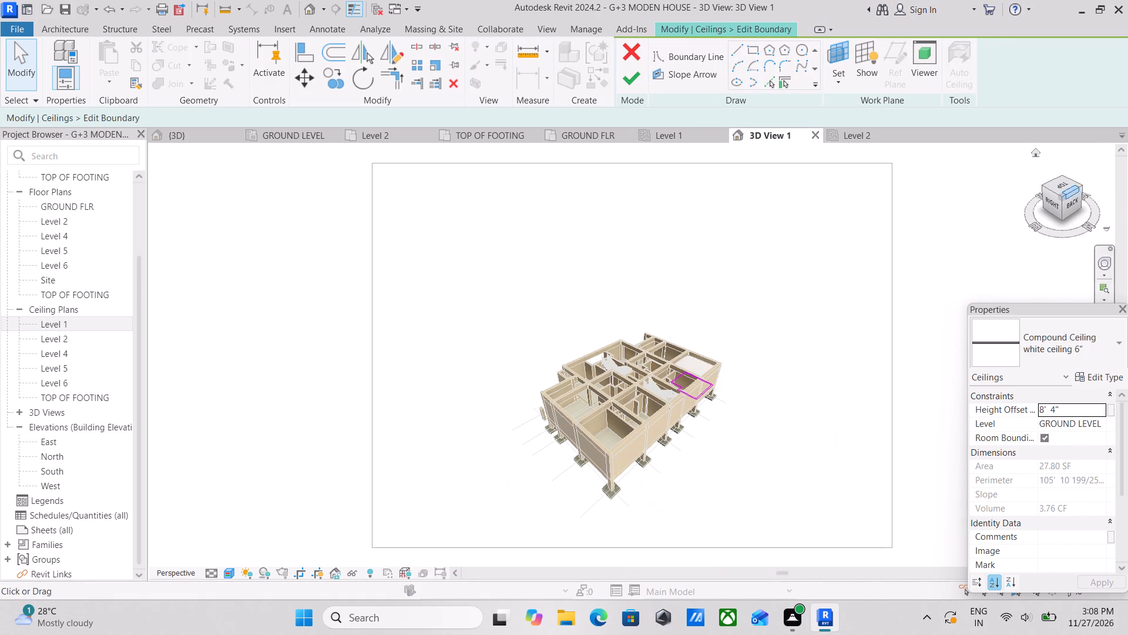
{"action": "left_click", "coordinate": [1062, 208]}
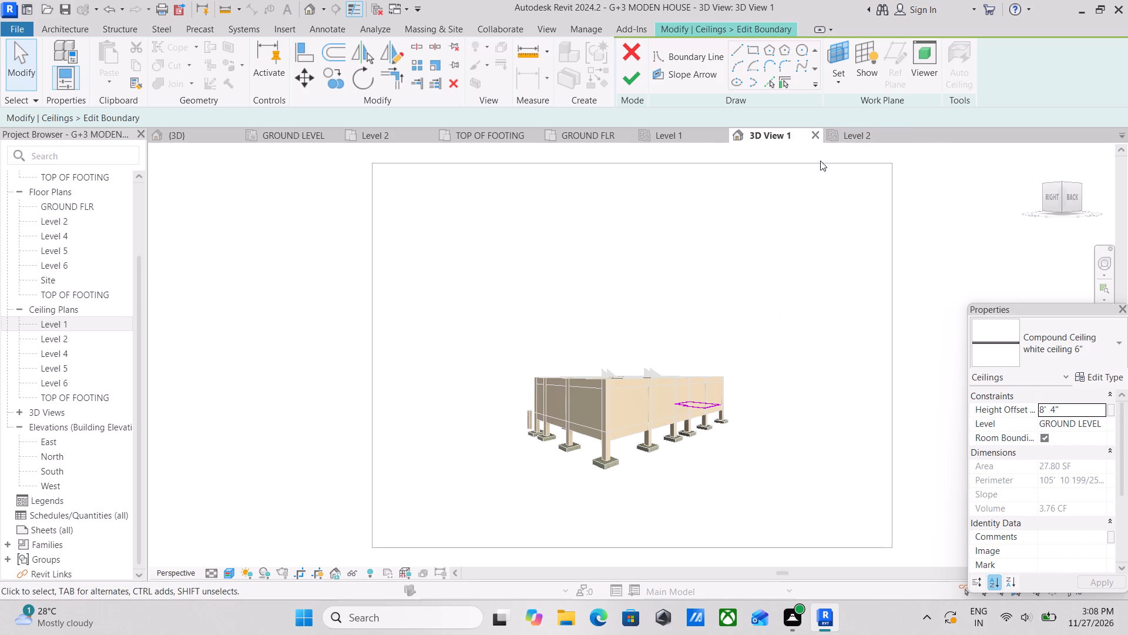
{"action": "left_click", "coordinate": [812, 138]}
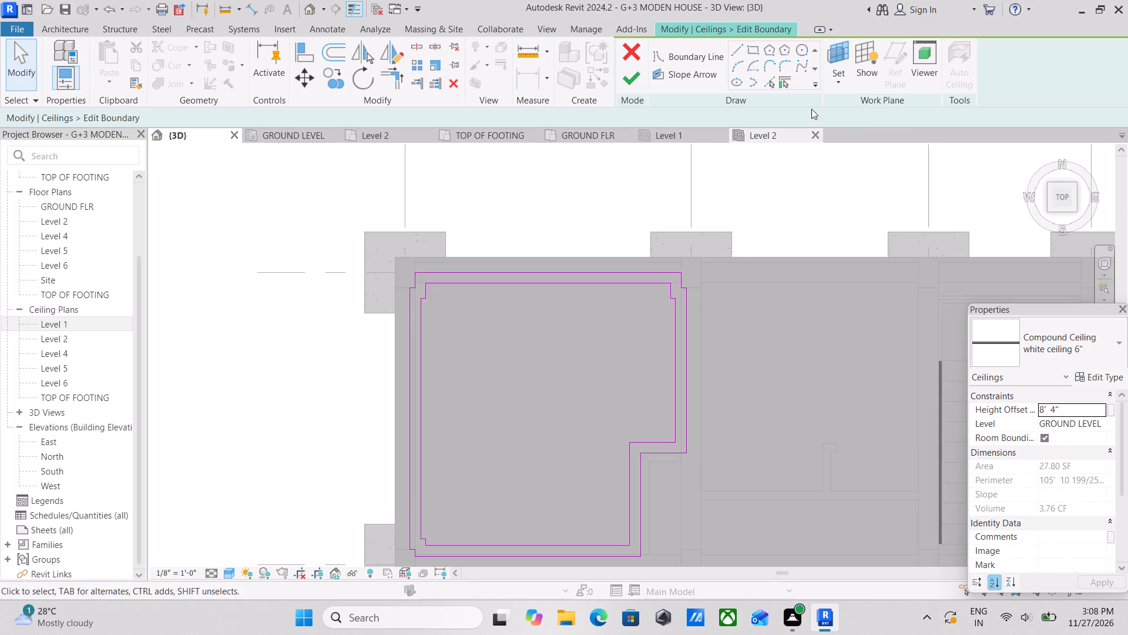
{"action": "scroll", "coordinate": [514, 371], "scroll_direction": "up", "scroll_amount": 2}
{"action": "middle_click_drag", "start_coordinate": [564, 325], "coordinate": [639, 317]}
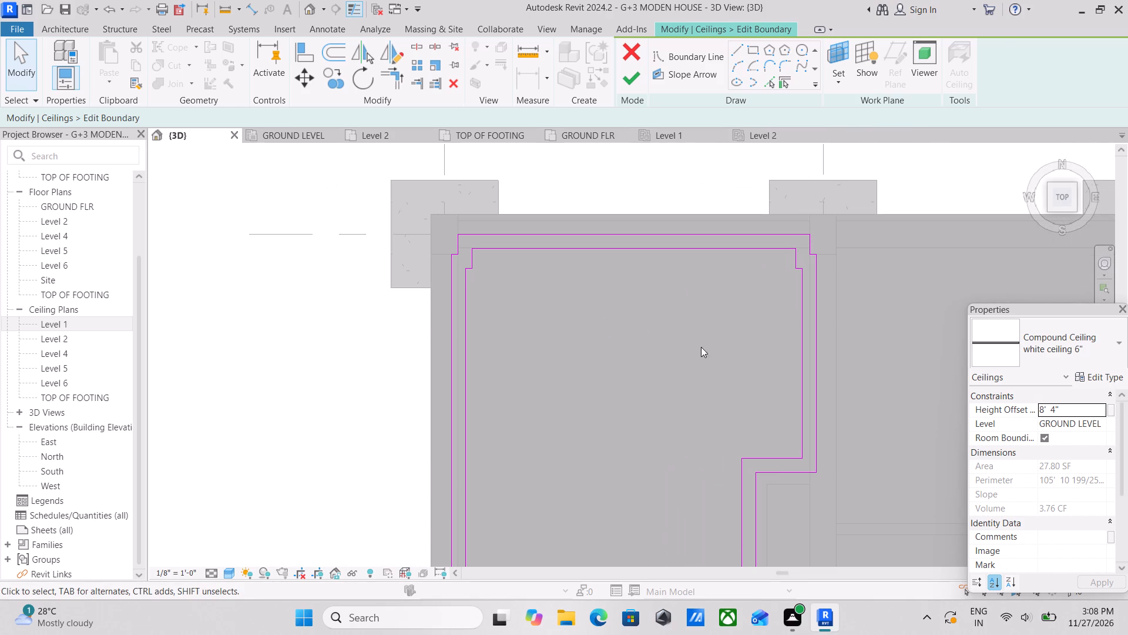
{"action": "scroll", "coordinate": [747, 359], "scroll_direction": "up", "scroll_amount": 2}
Move the long inner boundary line on the ceiling sketch's east side 2" inward, away from the outer boundary.
{"action": "left_click", "coordinate": [820, 371]}
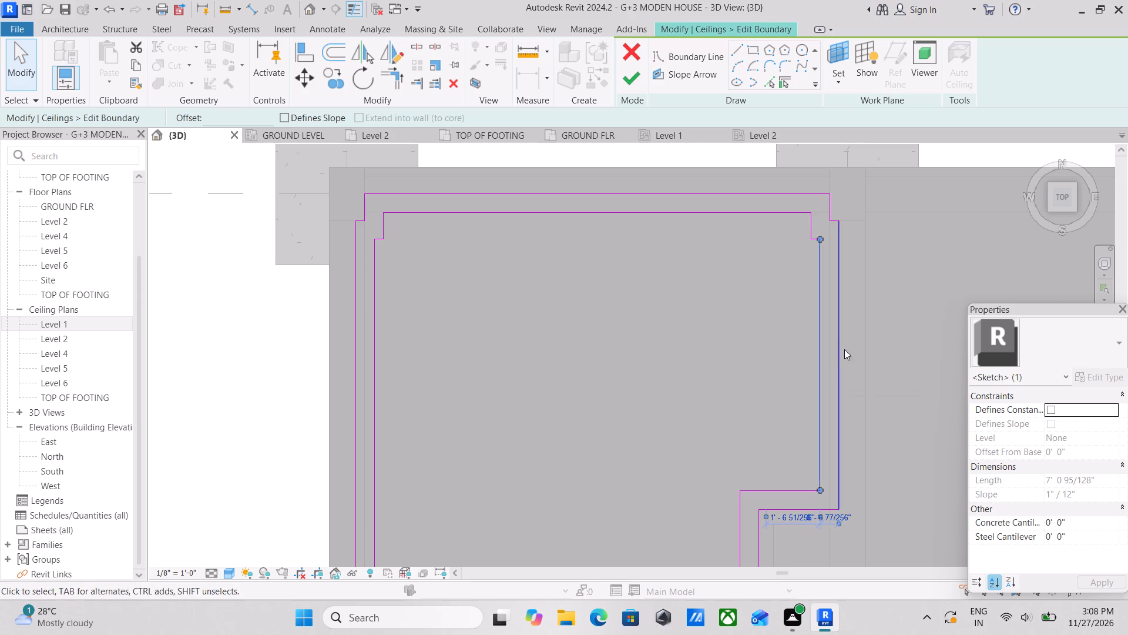
{"action": "scroll", "coordinate": [861, 329], "scroll_direction": "up", "scroll_amount": 1}
{"action": "key", "text": "Escape"}
{"action": "key", "text": "Escape"}
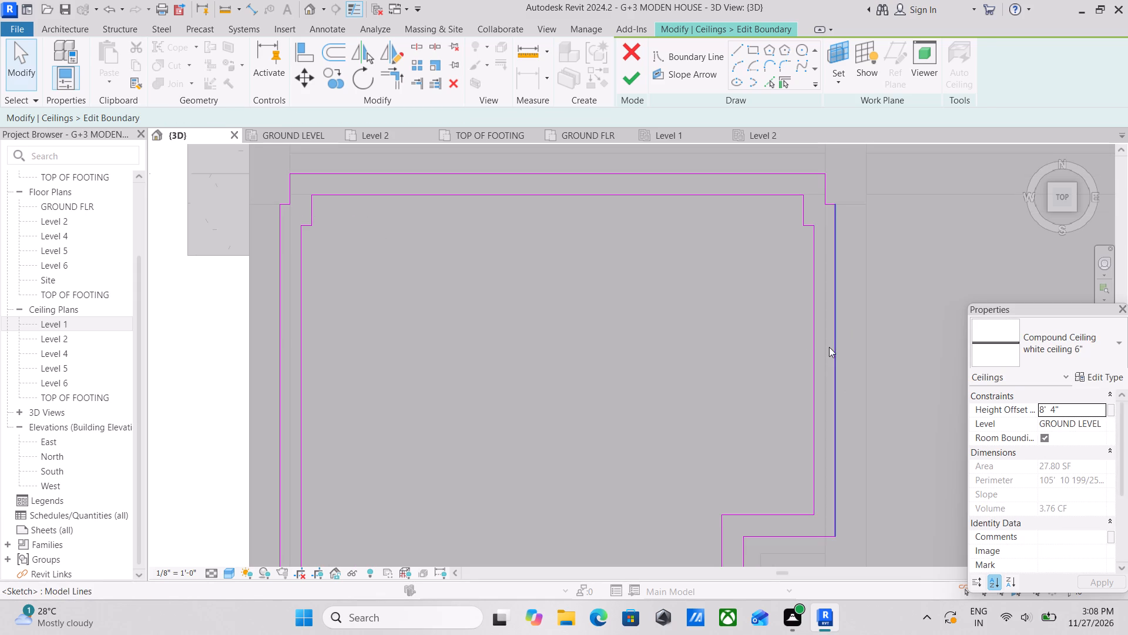
{"action": "left_click", "coordinate": [814, 354]}
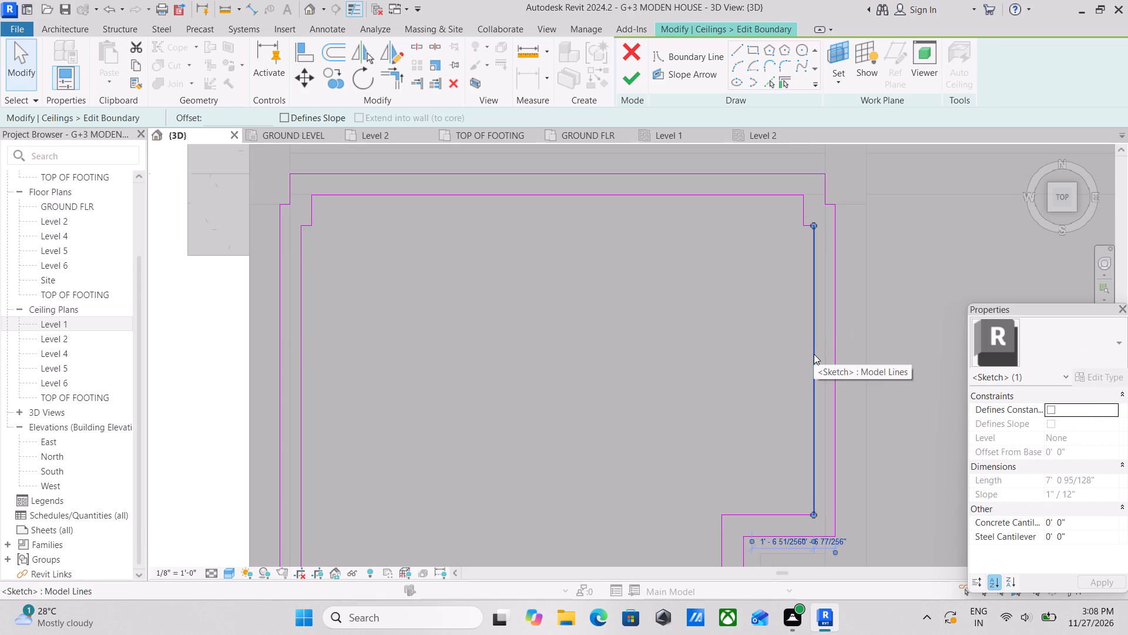
{"action": "key", "text": "Left"}
{"action": "key", "text": "Left"}
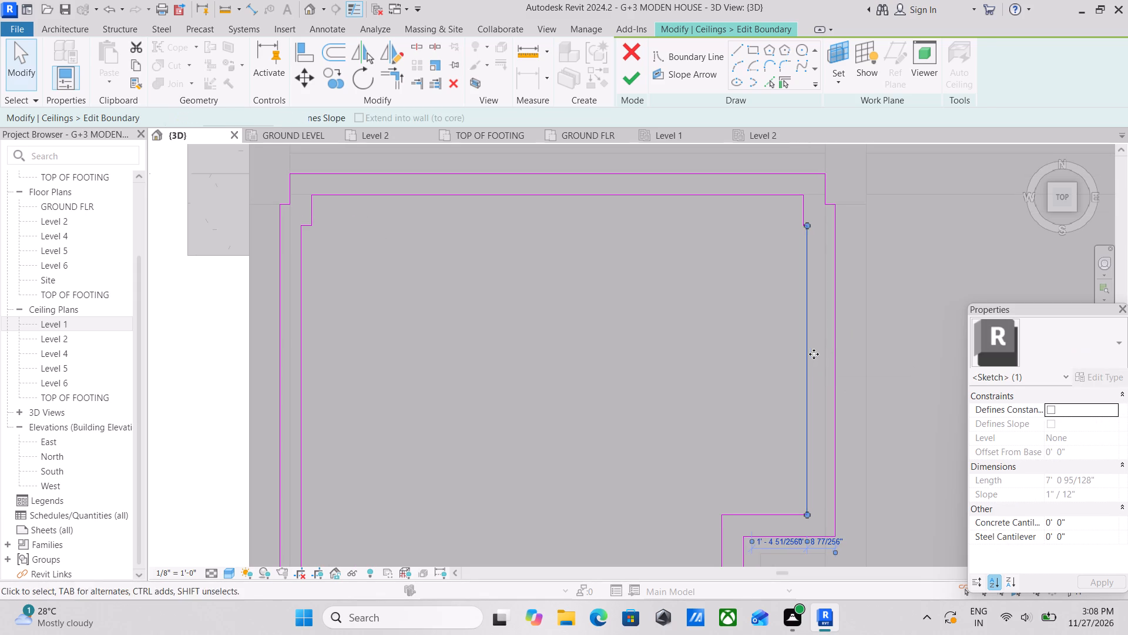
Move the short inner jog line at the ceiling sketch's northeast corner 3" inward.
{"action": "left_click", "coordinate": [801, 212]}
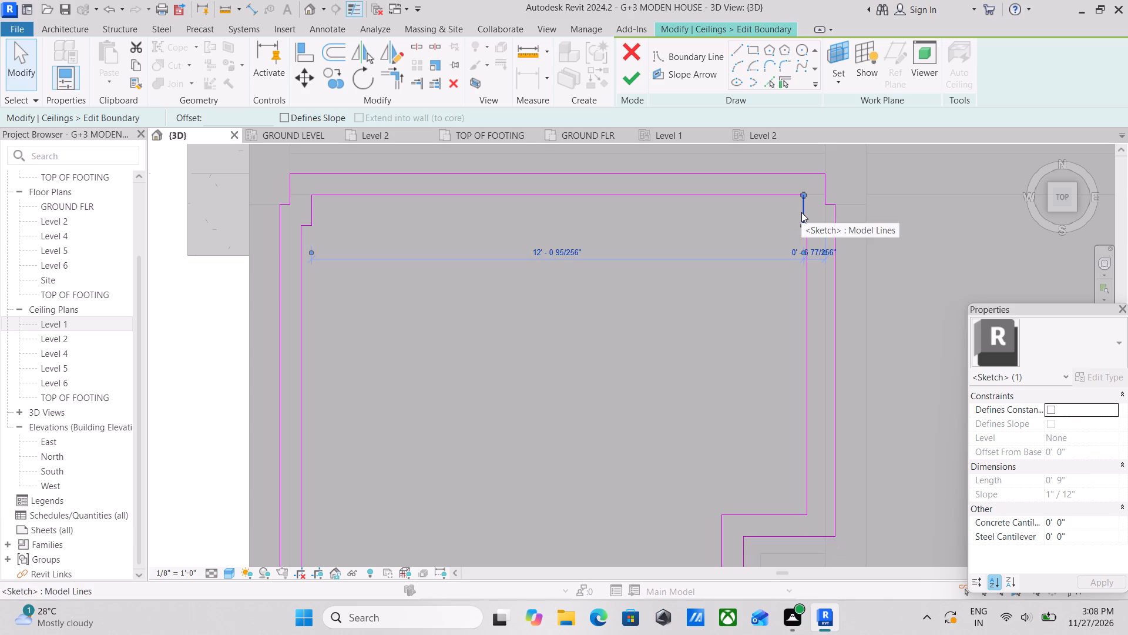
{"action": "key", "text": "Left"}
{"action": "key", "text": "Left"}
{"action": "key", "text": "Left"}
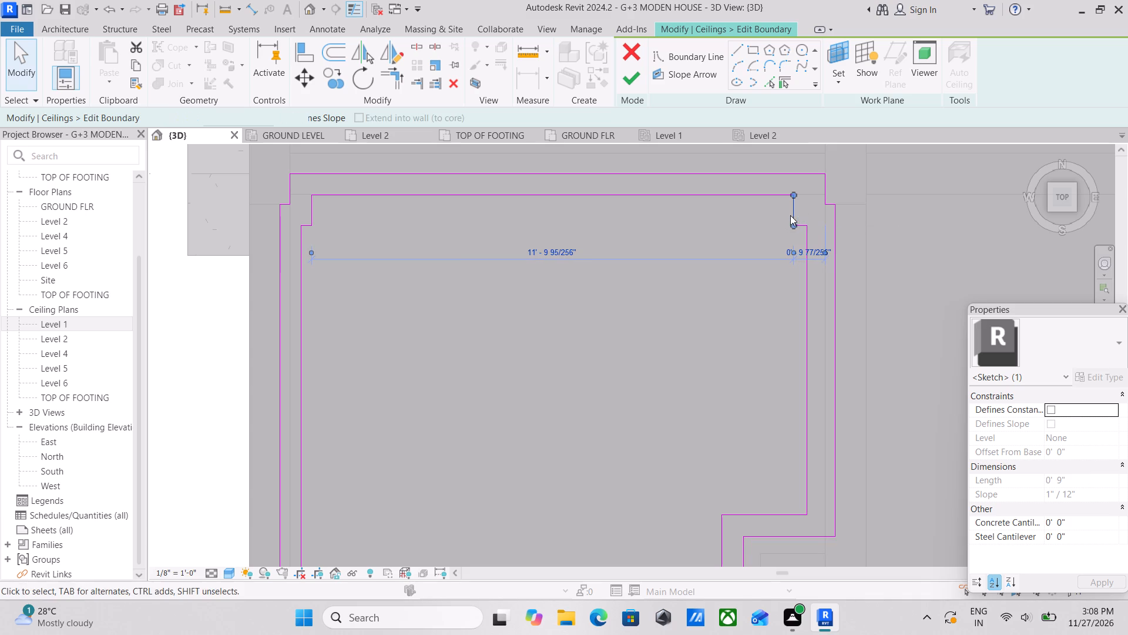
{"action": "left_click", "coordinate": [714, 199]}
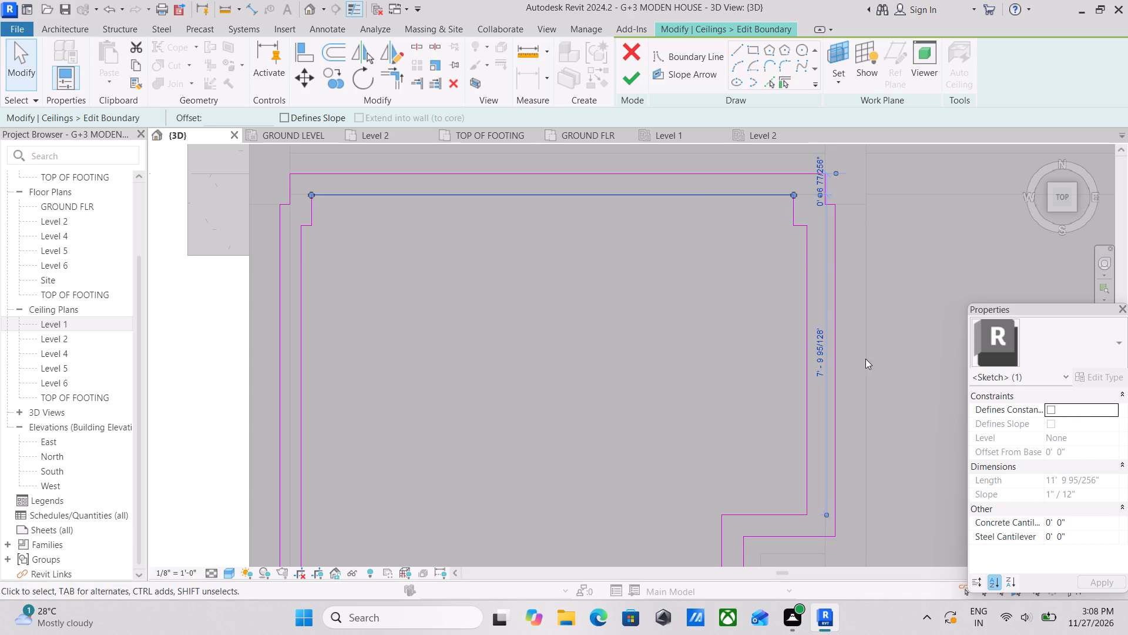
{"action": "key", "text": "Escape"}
Delete the long inner boundary lines along the east and north sides of the ceiling sketch.
{"action": "scroll", "coordinate": [831, 360], "scroll_direction": "down", "scroll_amount": 1}
{"action": "key", "text": "Escape"}
{"action": "left_click", "coordinate": [807, 369]}
{"action": "right_click", "coordinate": [807, 369]}
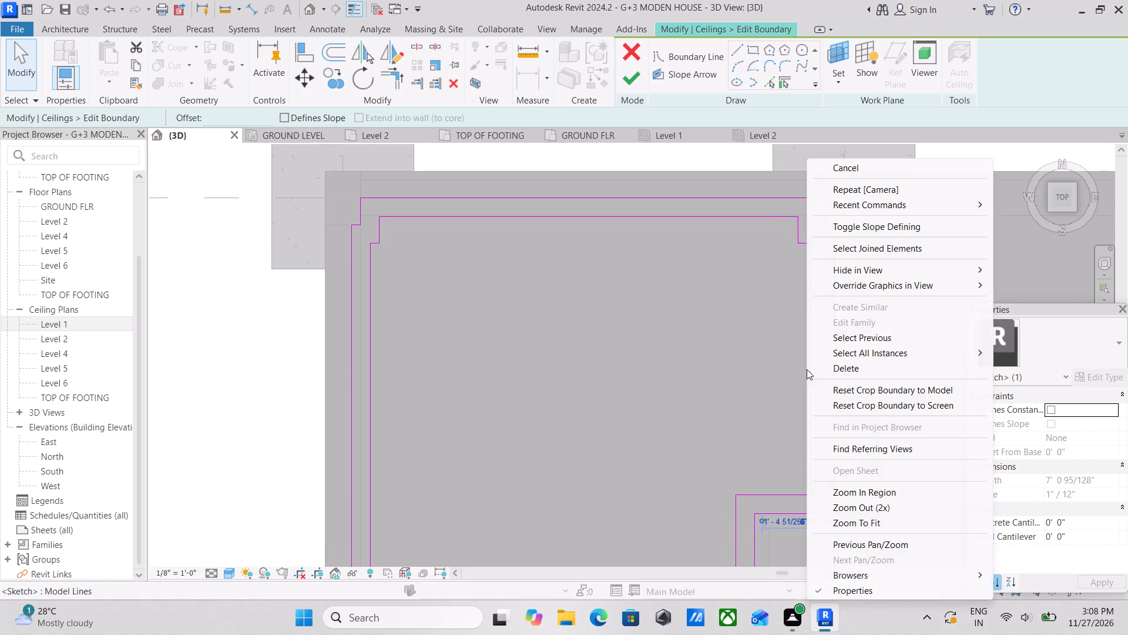
{"action": "left_click", "coordinate": [843, 373]}
{"action": "left_click", "coordinate": [576, 220]}
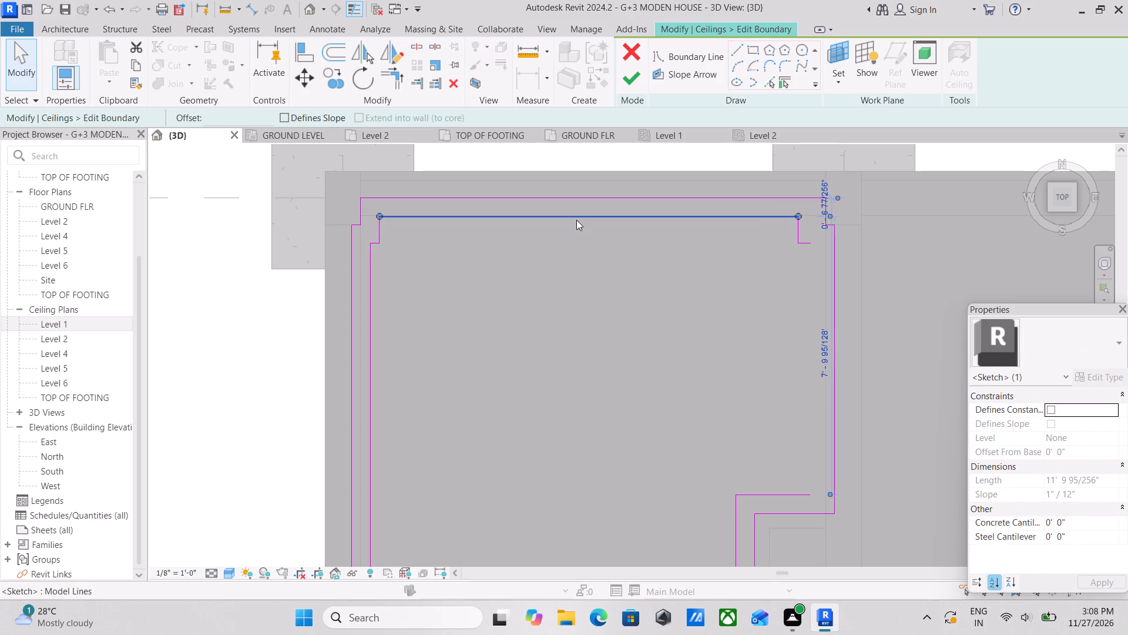
{"action": "right_click", "coordinate": [576, 220]}
{"action": "left_click", "coordinate": [629, 367]}
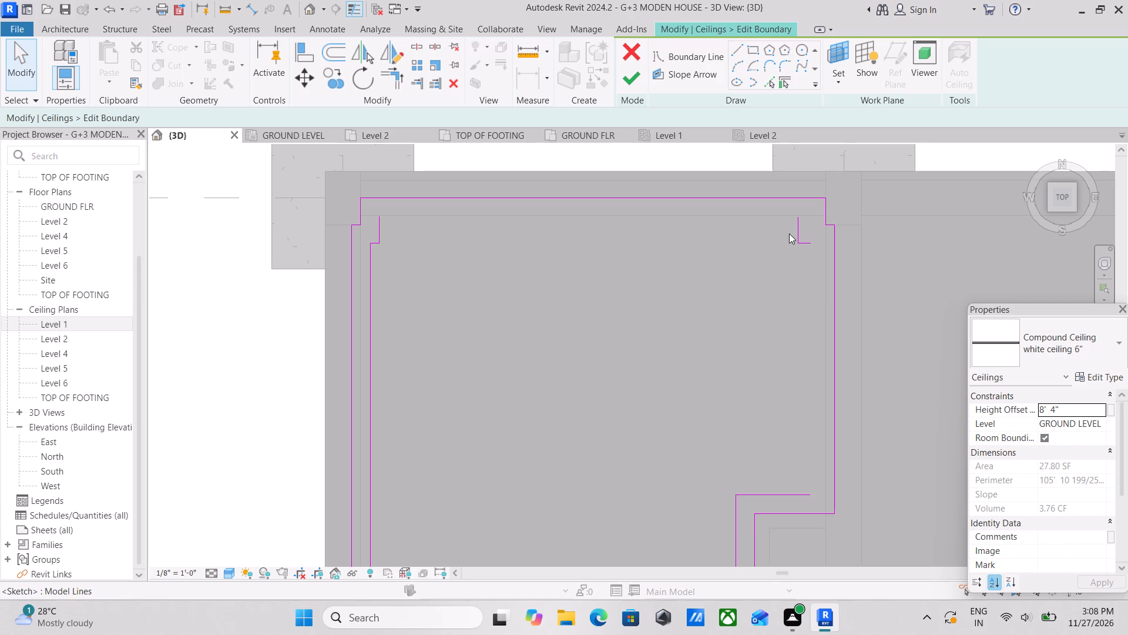
Delete the two short inner jog lines at the sketch's northeast corner.
{"action": "scroll", "coordinate": [789, 233], "scroll_direction": "up", "scroll_amount": 1}
{"action": "scroll", "coordinate": [792, 233], "scroll_direction": "down", "scroll_amount": 3}
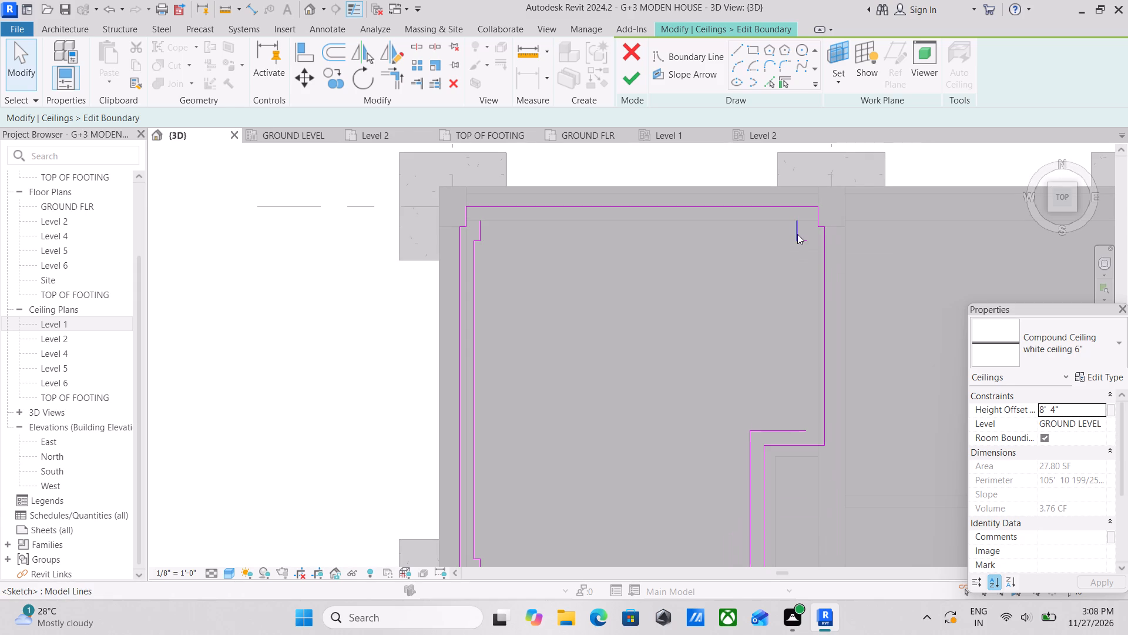
{"action": "left_click", "coordinate": [797, 234]}
{"action": "right_click", "coordinate": [797, 234]}
{"action": "left_click", "coordinate": [841, 367]}
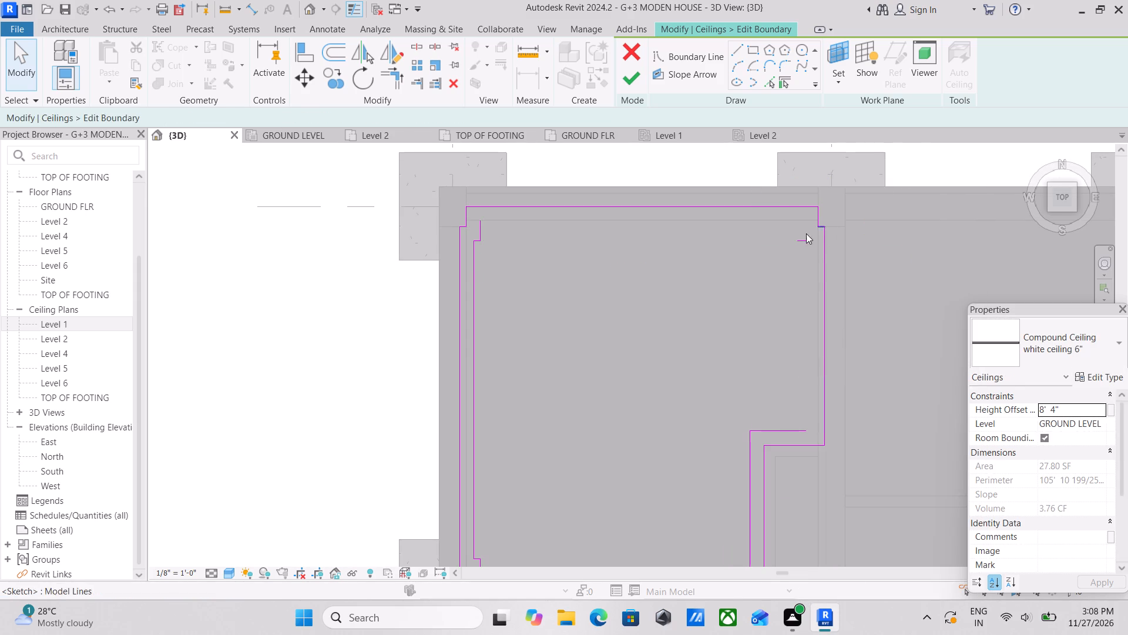
{"action": "left_click", "coordinate": [800, 242]}
{"action": "right_click", "coordinate": [798, 242]}
{"action": "left_click", "coordinate": [828, 365]}
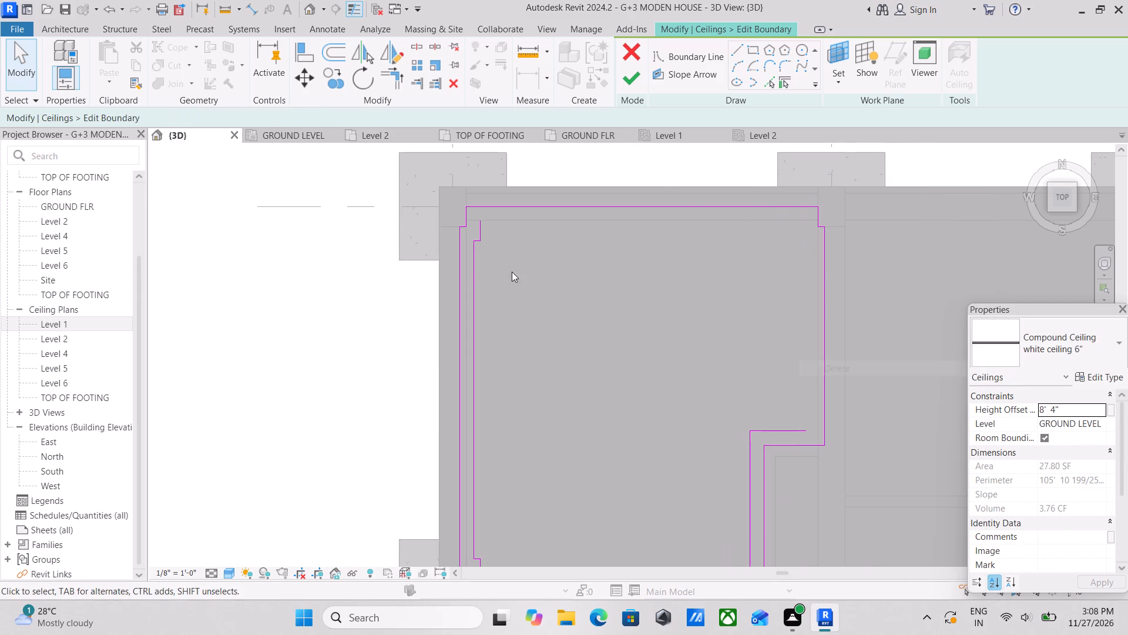
Delete the long west inner boundary line and the two short jog lines at the northwest corner.
{"action": "left_click", "coordinate": [481, 223]}
{"action": "right_click", "coordinate": [473, 225]}
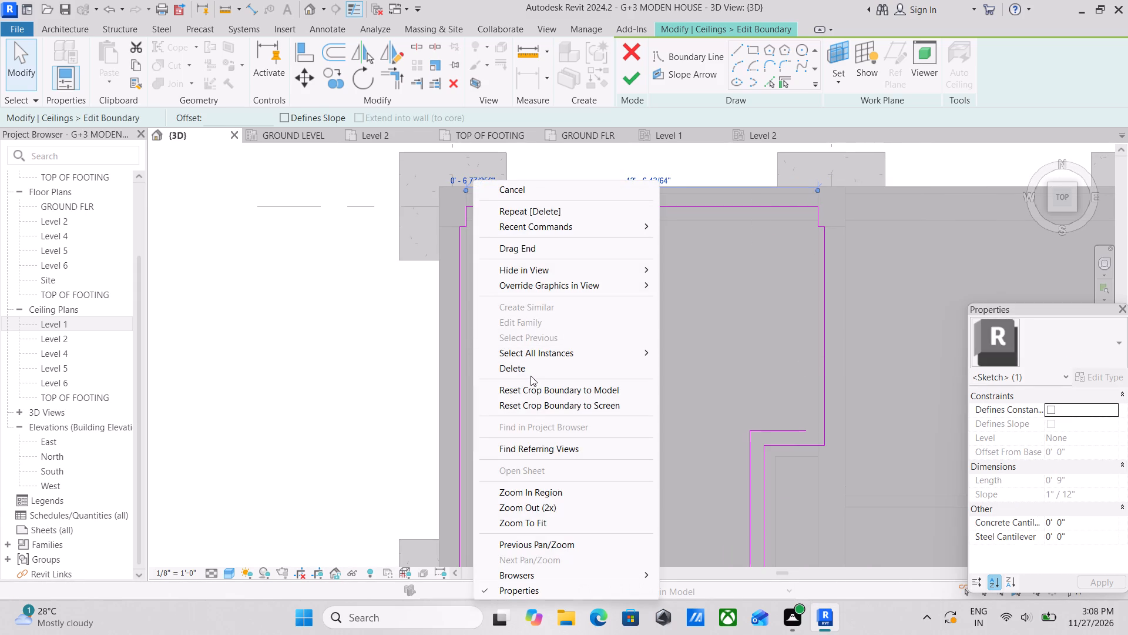
{"action": "left_click", "coordinate": [531, 373]}
{"action": "scroll", "coordinate": [491, 273], "scroll_direction": "up", "scroll_amount": 2}
{"action": "left_click", "coordinate": [472, 232]}
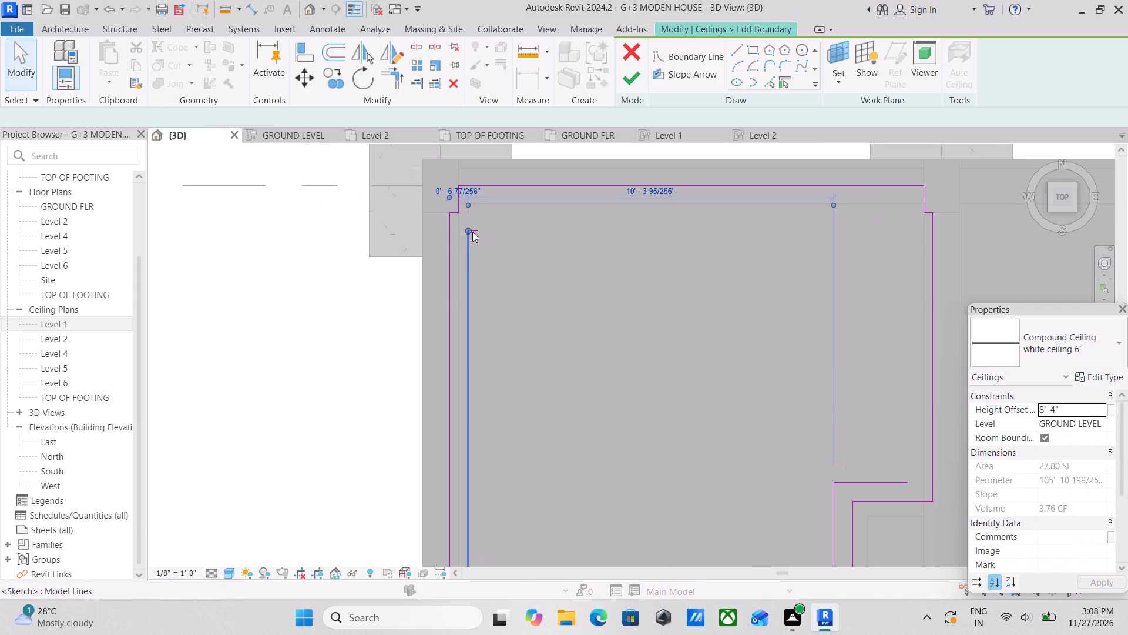
{"action": "right_click", "coordinate": [467, 233]}
{"action": "left_click", "coordinate": [532, 362]}
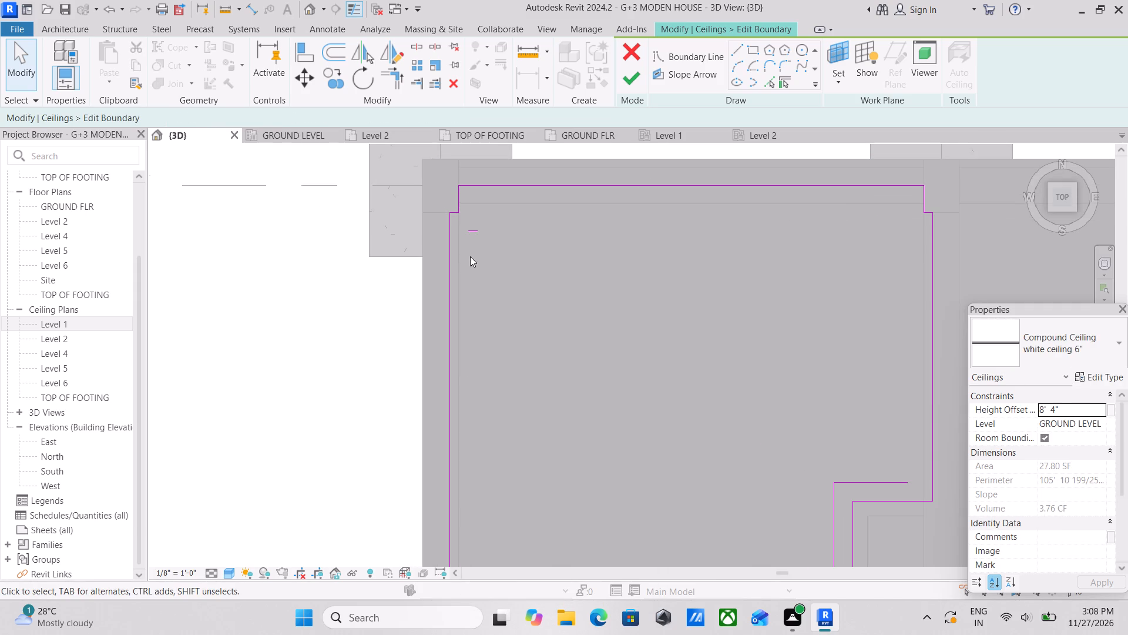
{"action": "scroll", "coordinate": [471, 255], "scroll_direction": "up", "scroll_amount": 3}
{"action": "left_click", "coordinate": [474, 225]}
{"action": "right_click", "coordinate": [474, 225]}
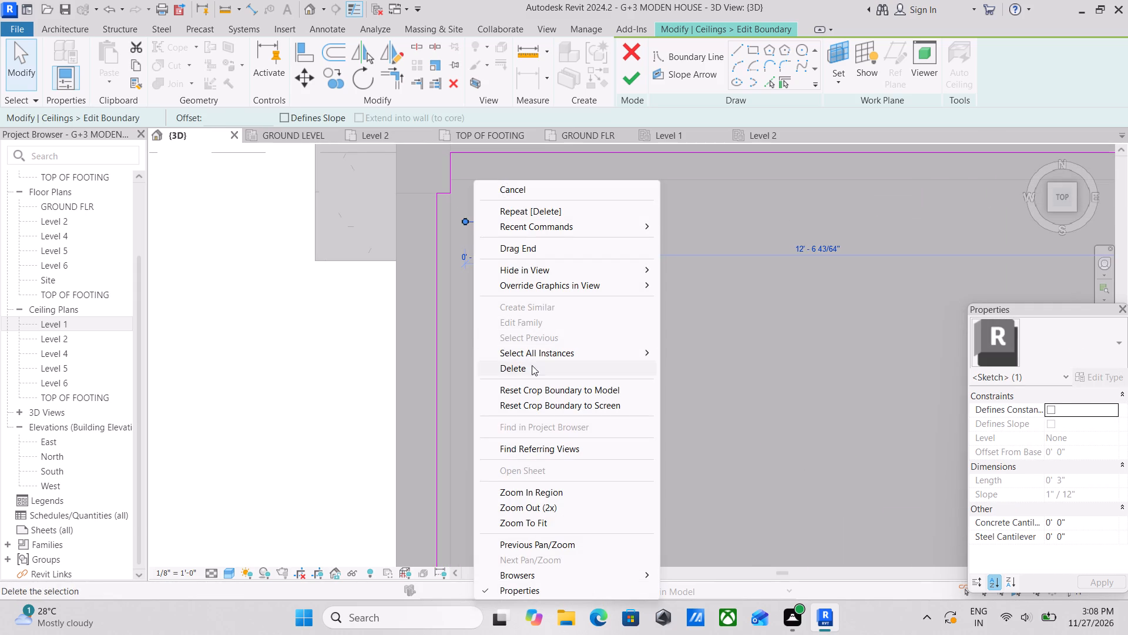
{"action": "left_click", "coordinate": [526, 366]}
Delete the south inner boundary line and the two short jog lines at the southwest corner.
{"action": "scroll", "coordinate": [526, 366], "scroll_direction": "down", "scroll_amount": 6}
{"action": "middle_click_drag", "start_coordinate": [537, 415], "coordinate": [592, 201]}
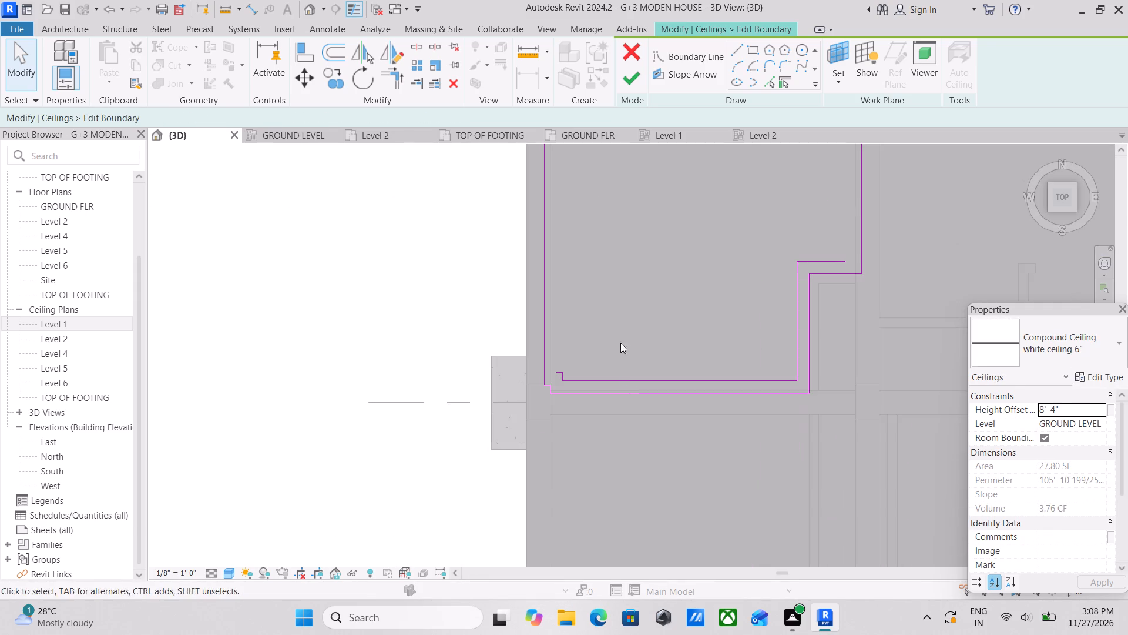
{"action": "middle_click_drag", "start_coordinate": [625, 383], "coordinate": [615, 345]}
{"action": "left_click", "coordinate": [612, 345]}
{"action": "right_click", "coordinate": [612, 345]}
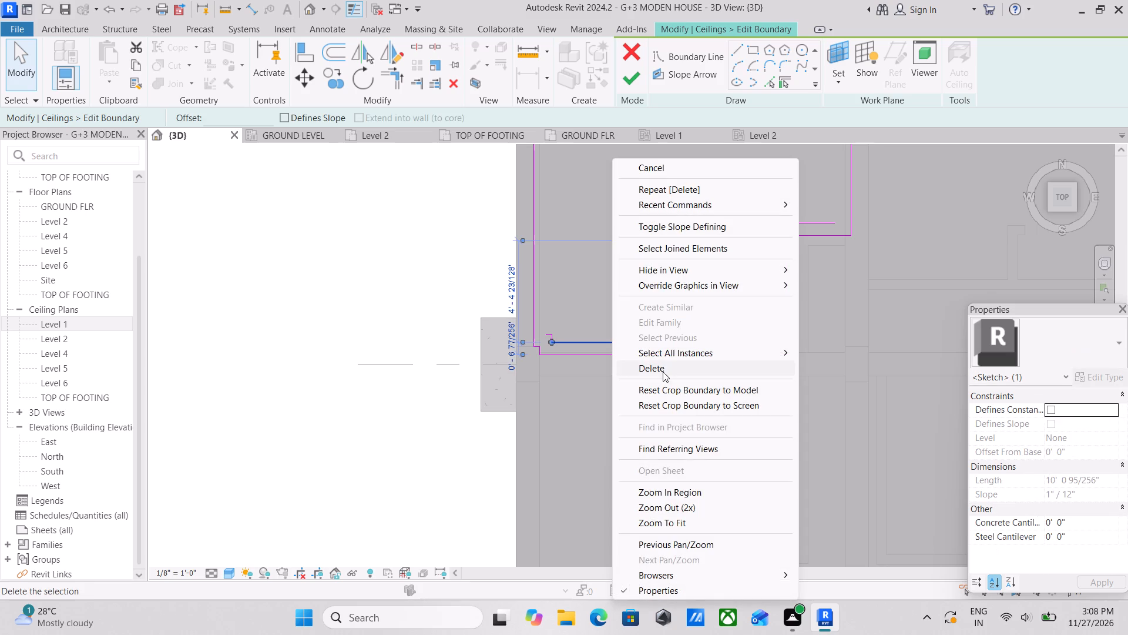
{"action": "left_click", "coordinate": [665, 364]}
{"action": "scroll", "coordinate": [496, 281], "scroll_direction": "up", "scroll_amount": 6}
{"action": "left_click", "coordinate": [580, 370]}
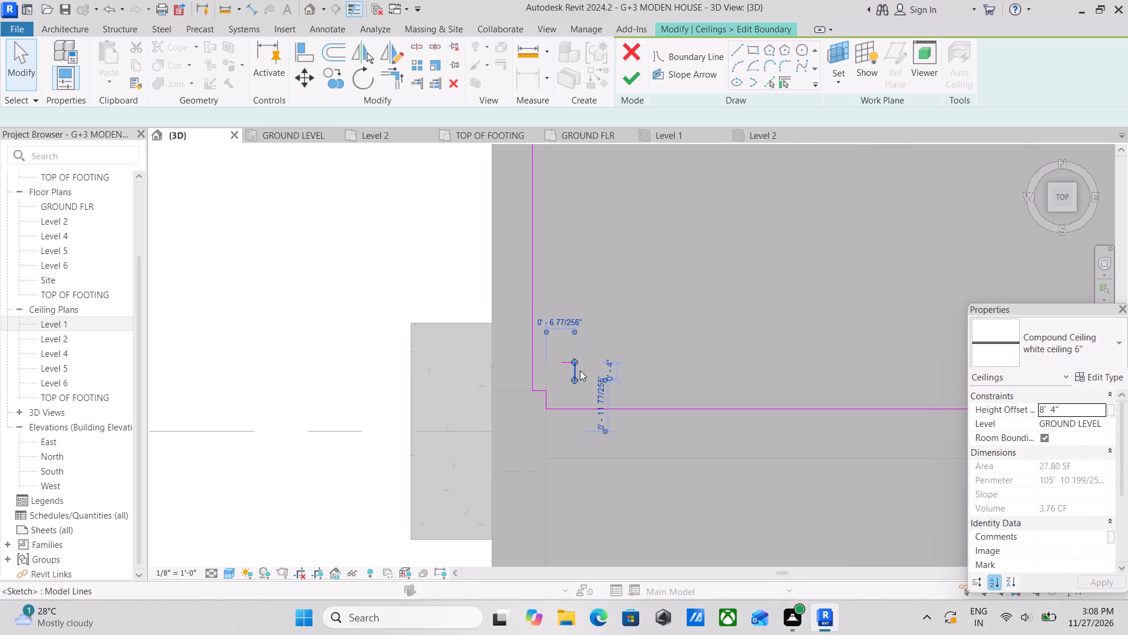
{"action": "right_click", "coordinate": [580, 370]}
{"action": "left_click", "coordinate": [636, 373]}
{"action": "scroll", "coordinate": [597, 360], "scroll_direction": "up", "scroll_amount": 3}
{"action": "left_click", "coordinate": [549, 367]}
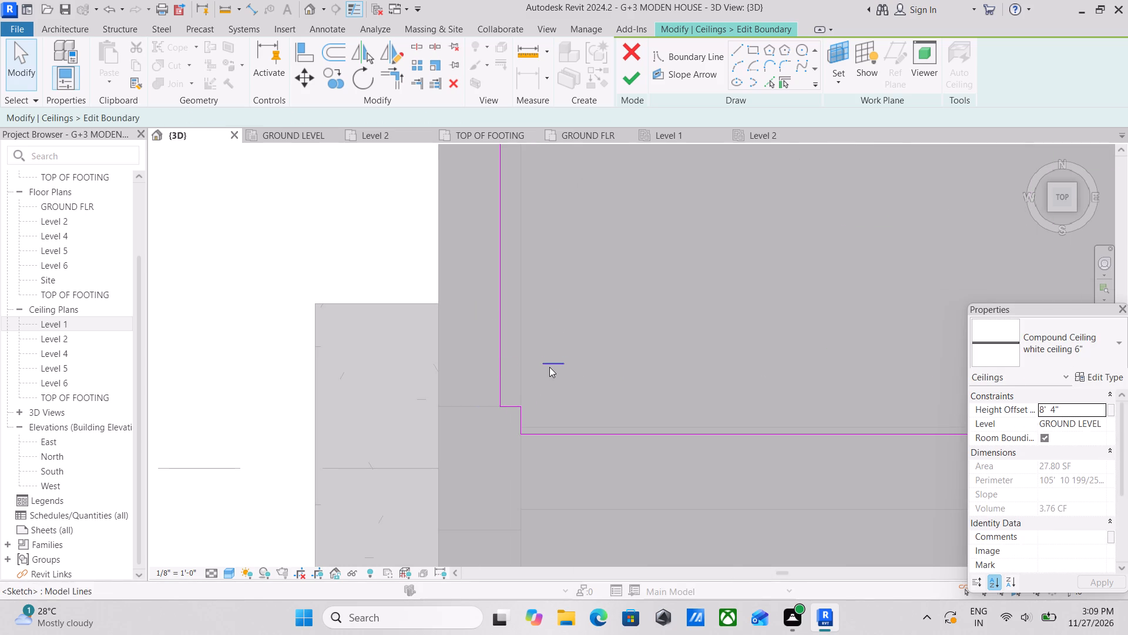
{"action": "right_click", "coordinate": [549, 367]}
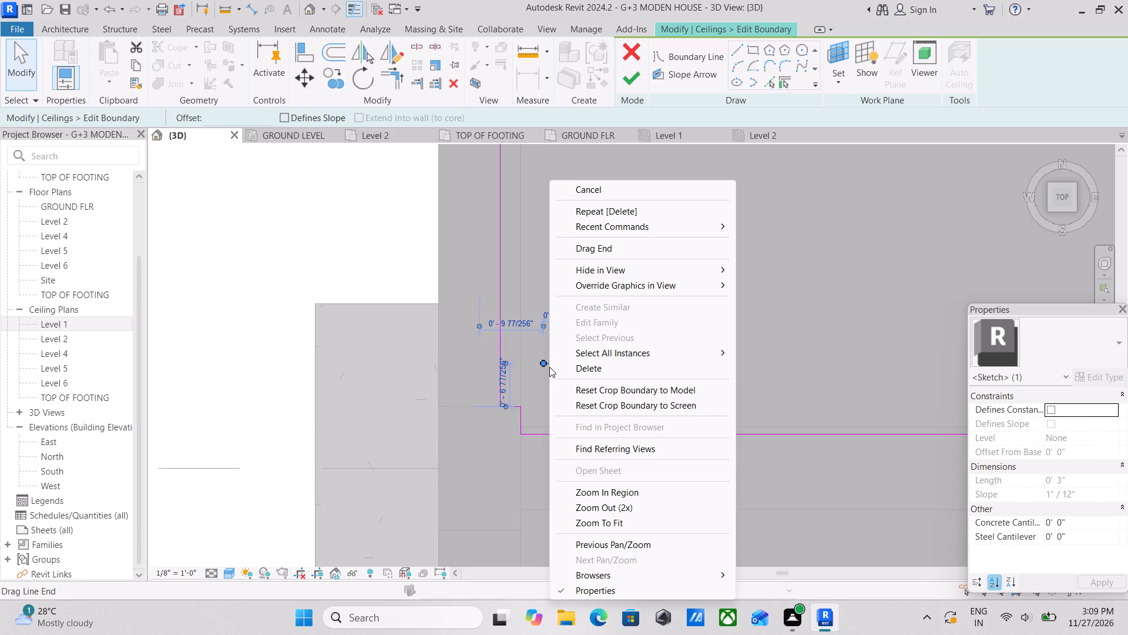
{"action": "scroll", "coordinate": [596, 343], "scroll_direction": "down", "scroll_amount": 1}
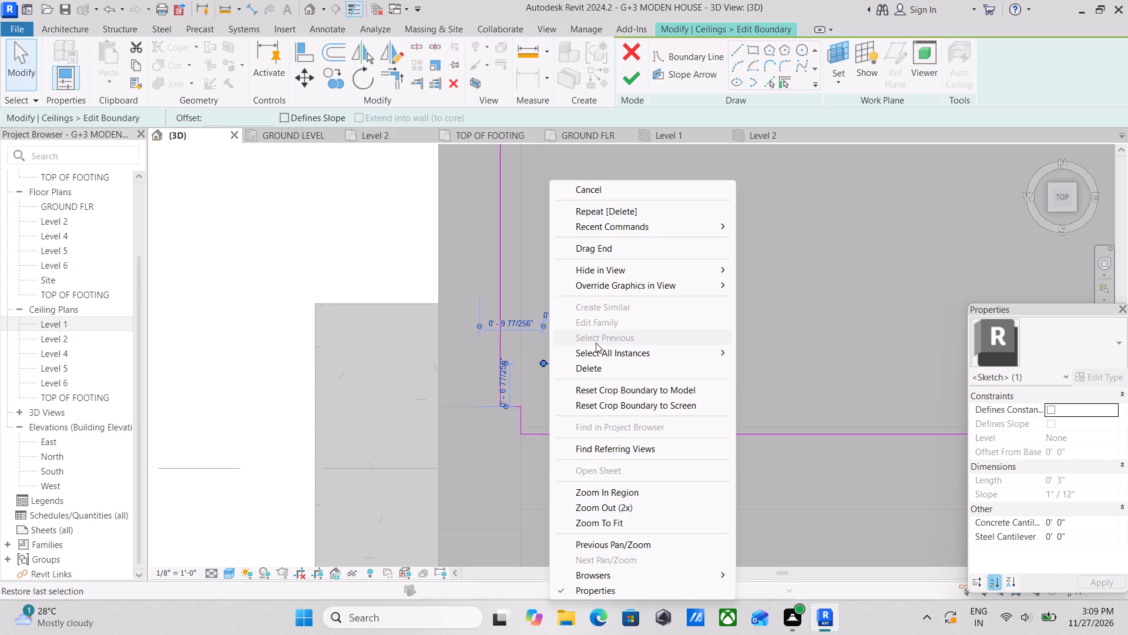
{"action": "left_click", "coordinate": [583, 364]}
Delete the two remaining inner boundary lines around the southeast notch, leaving only the outer loop.
{"action": "middle_click_drag", "start_coordinate": [611, 357], "coordinate": [388, 373]}
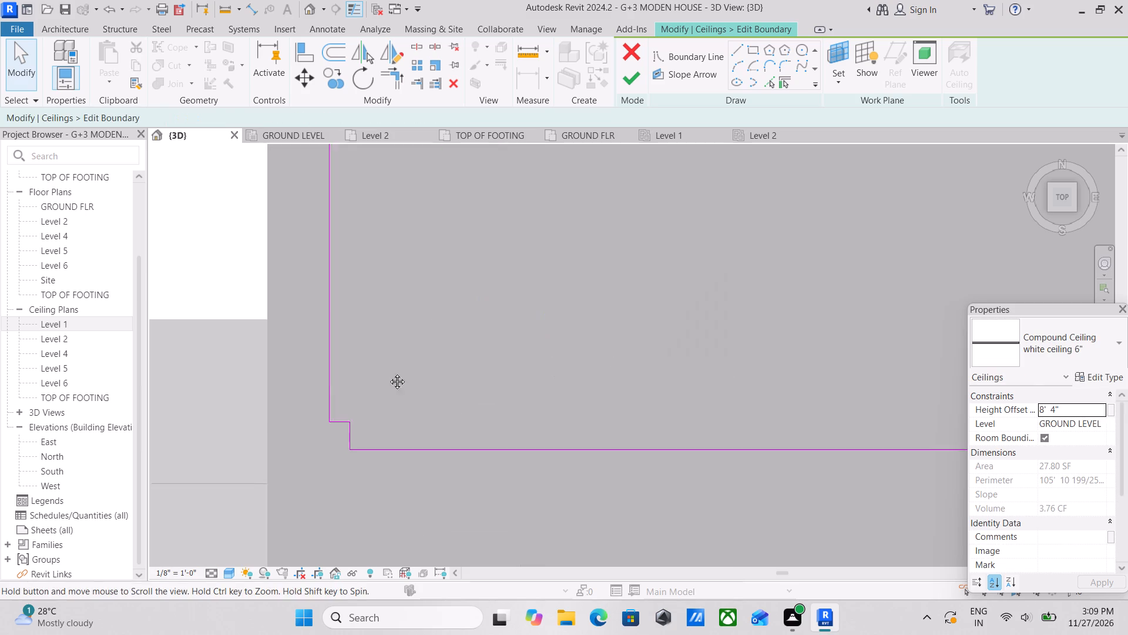
{"action": "middle_click_drag", "start_coordinate": [388, 373], "coordinate": [366, 373]}
{"action": "middle_click_drag", "start_coordinate": [733, 365], "coordinate": [455, 372]}
{"action": "scroll", "coordinate": [778, 345], "scroll_direction": "down", "scroll_amount": 2}
{"action": "middle_click_drag", "start_coordinate": [770, 347], "coordinate": [650, 369]}
{"action": "left_click", "coordinate": [726, 371]}
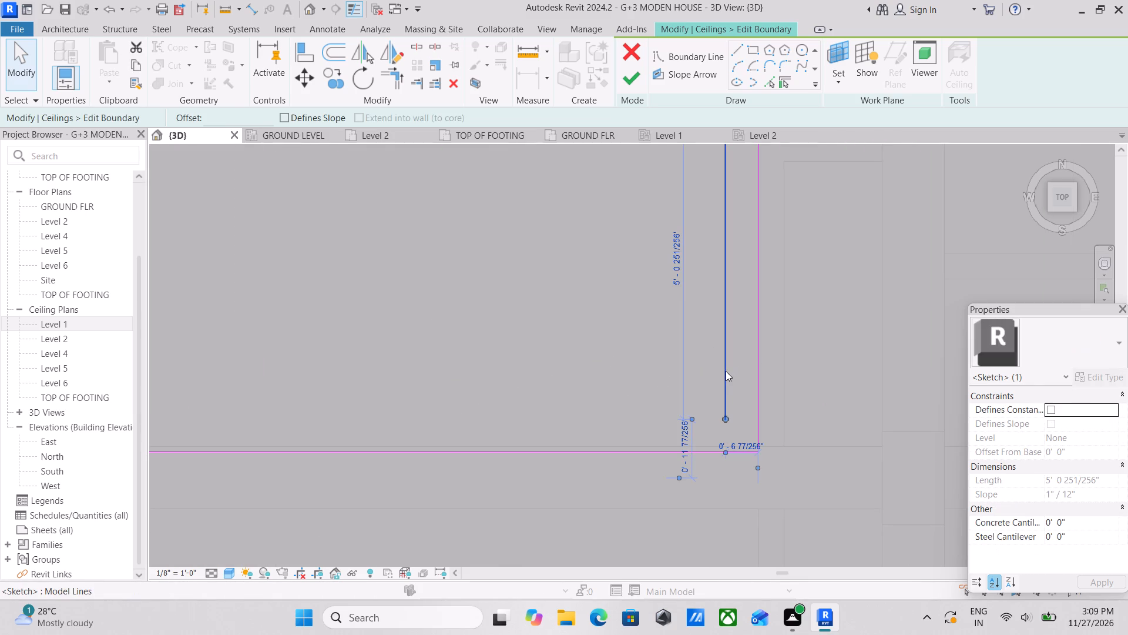
{"action": "right_click", "coordinate": [726, 371]}
{"action": "left_click", "coordinate": [767, 376]}
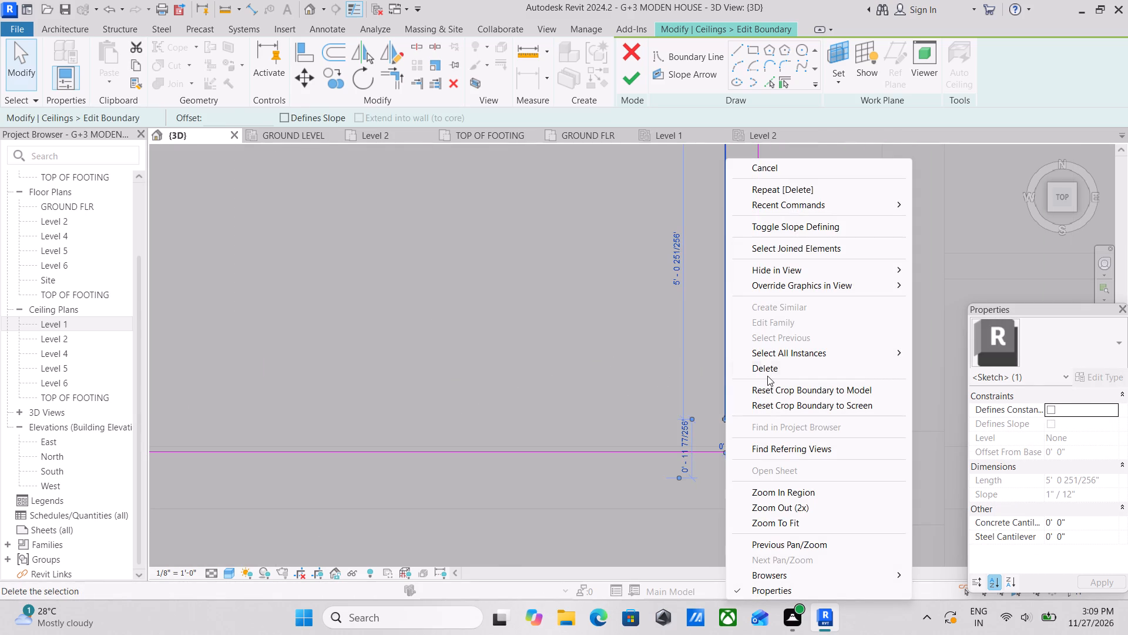
{"action": "middle_click", "coordinate": [676, 327]}
{"action": "left_click", "coordinate": [766, 372]}
{"action": "middle_click_drag", "start_coordinate": [629, 349], "coordinate": [653, 526]}
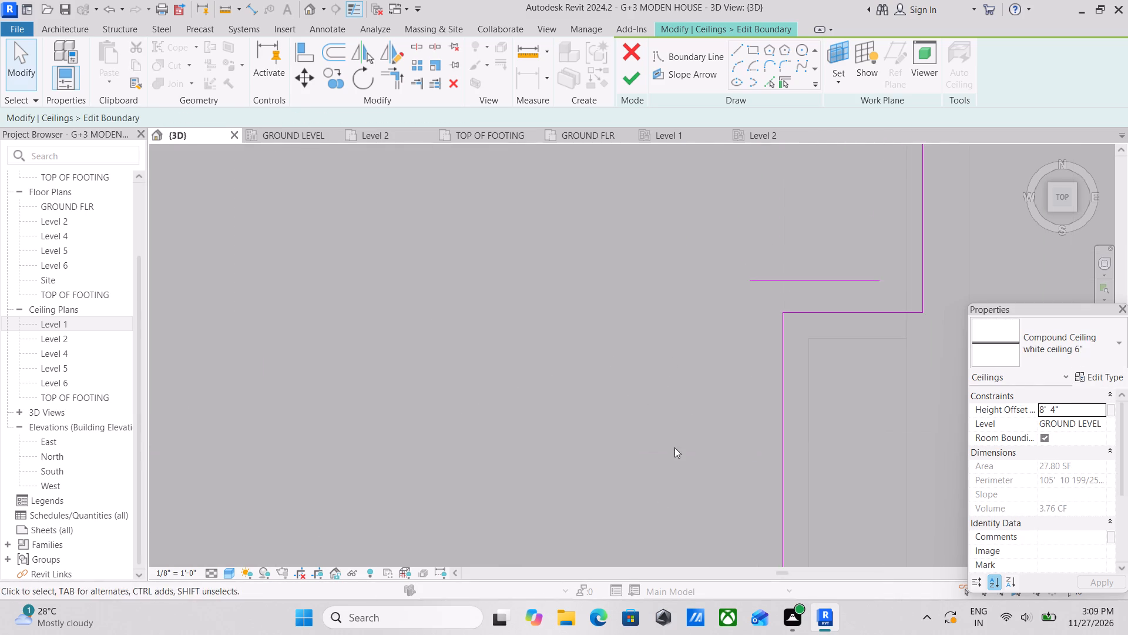
{"action": "middle_click_drag", "start_coordinate": [687, 380], "coordinate": [693, 539]}
{"action": "left_click", "coordinate": [800, 443]}
{"action": "right_click", "coordinate": [800, 443]}
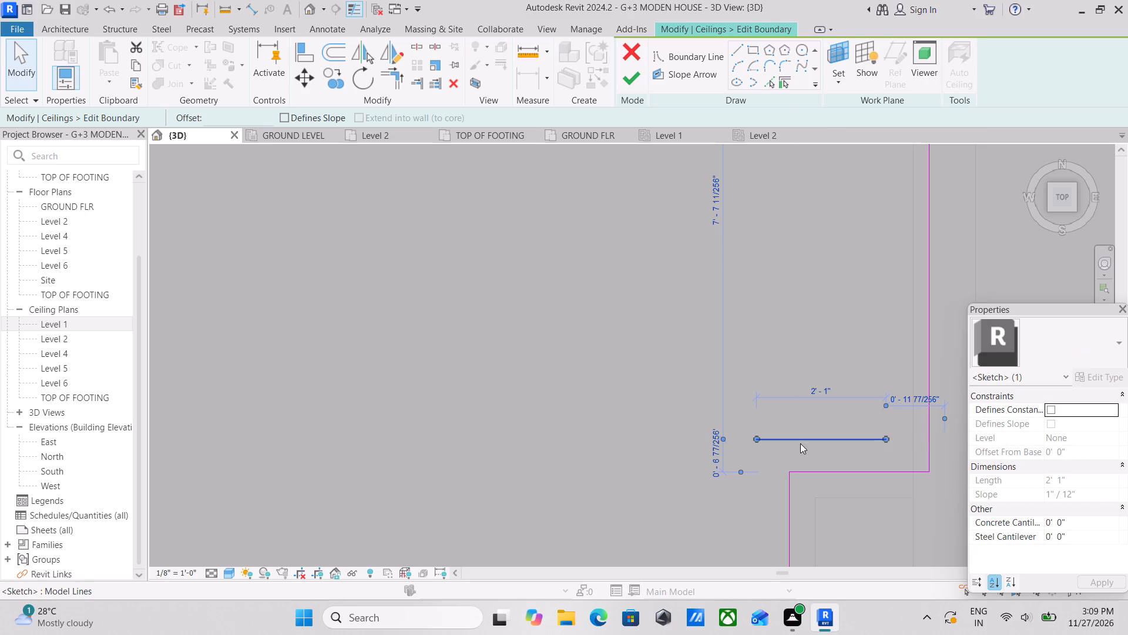
{"action": "left_click", "coordinate": [846, 207]}
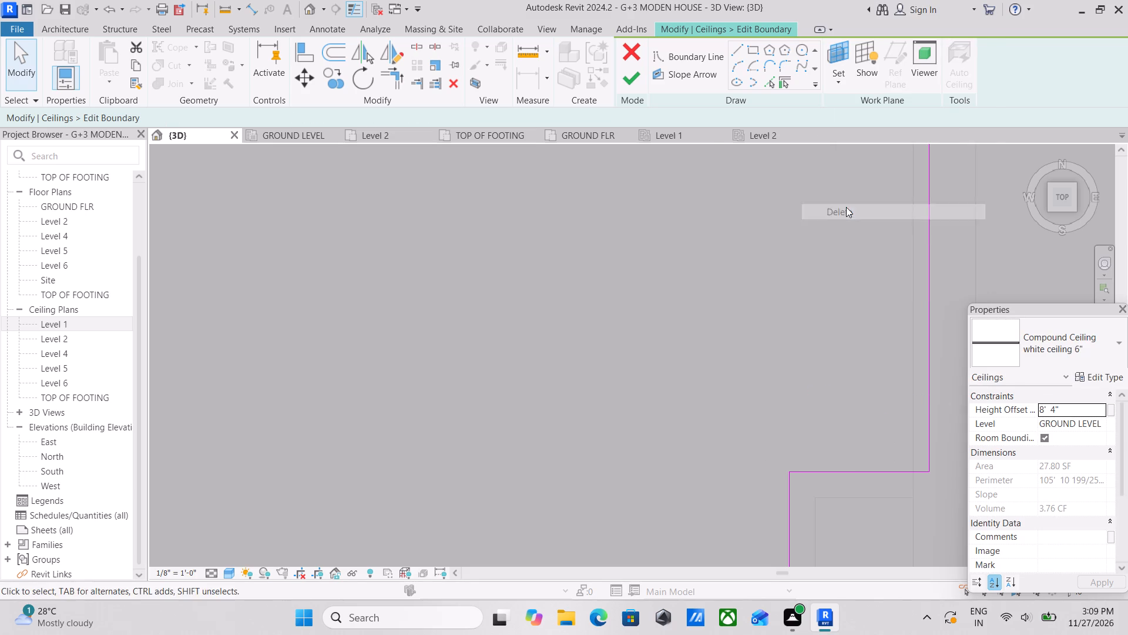
Start a chained boundary line with a 1' inward offset, tracing the outer loop's stepped northwest corner.
{"action": "middle_click_drag", "start_coordinate": [785, 426], "coordinate": [750, 627]}
{"action": "middle_click_drag", "start_coordinate": [738, 291], "coordinate": [746, 497]}
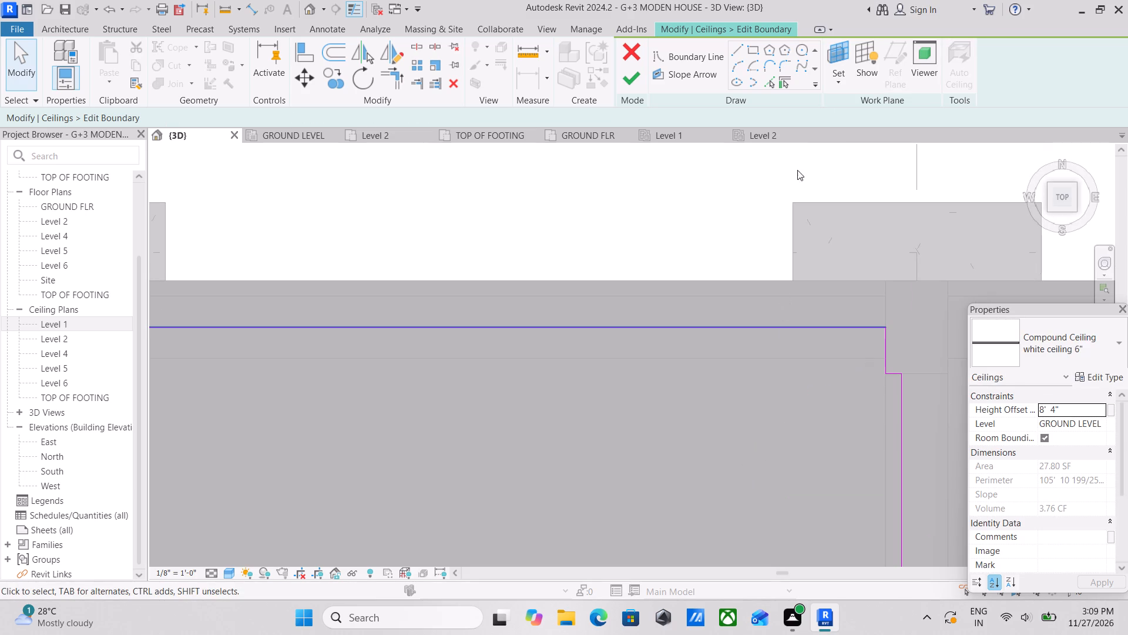
{"action": "left_click", "coordinate": [745, 48]}
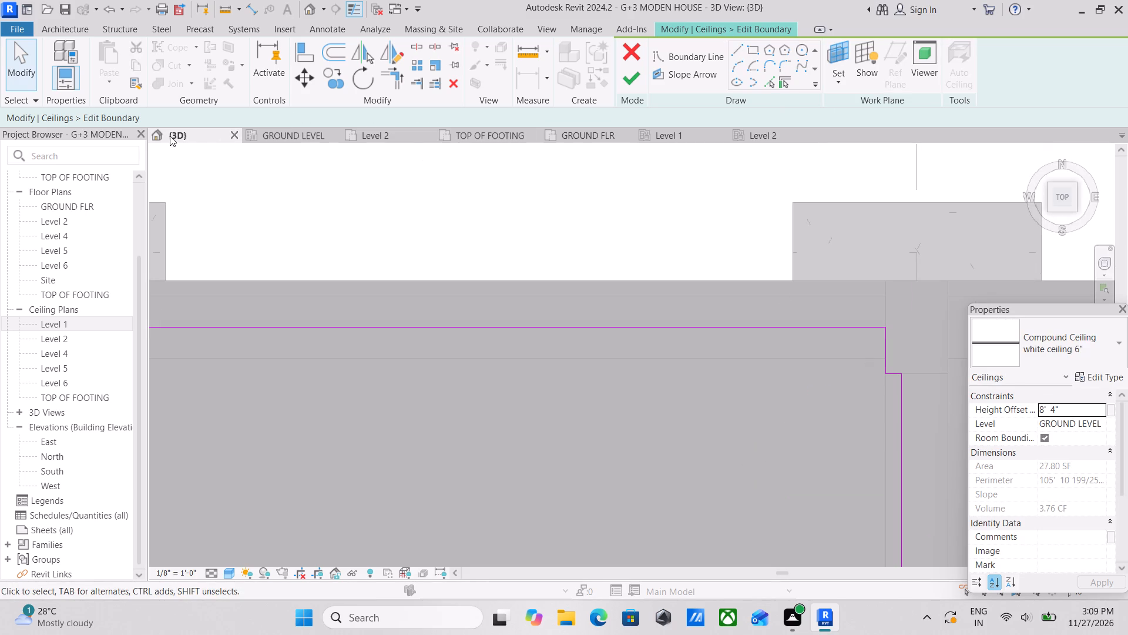
{"action": "left_click", "coordinate": [730, 42]}
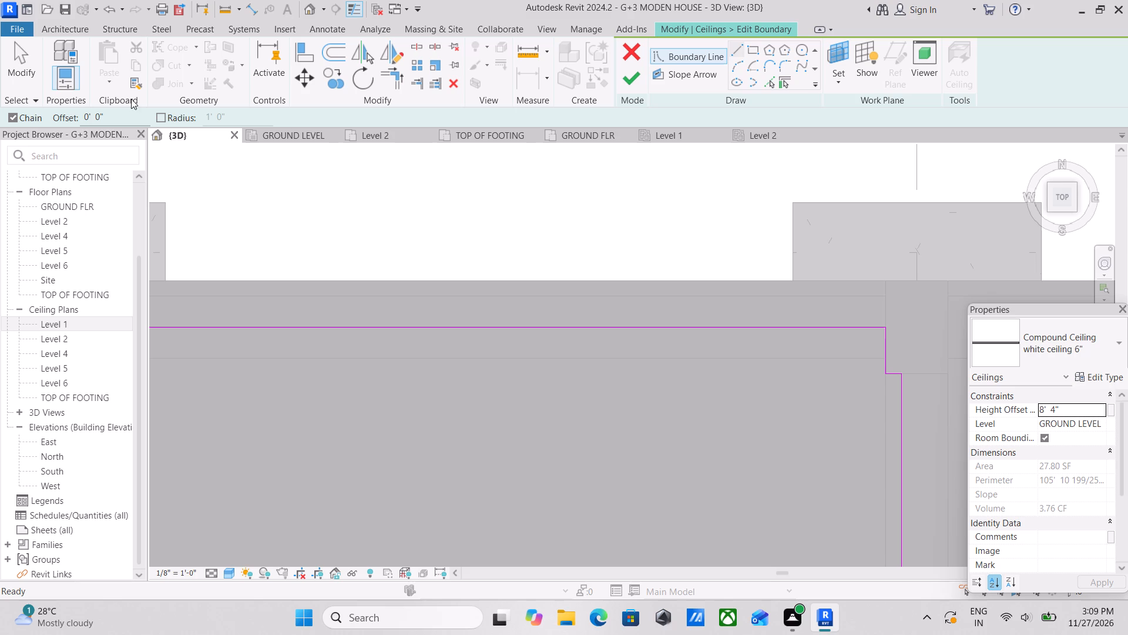
{"action": "left_click_drag", "start_coordinate": [115, 112], "coordinate": [8, 131]}
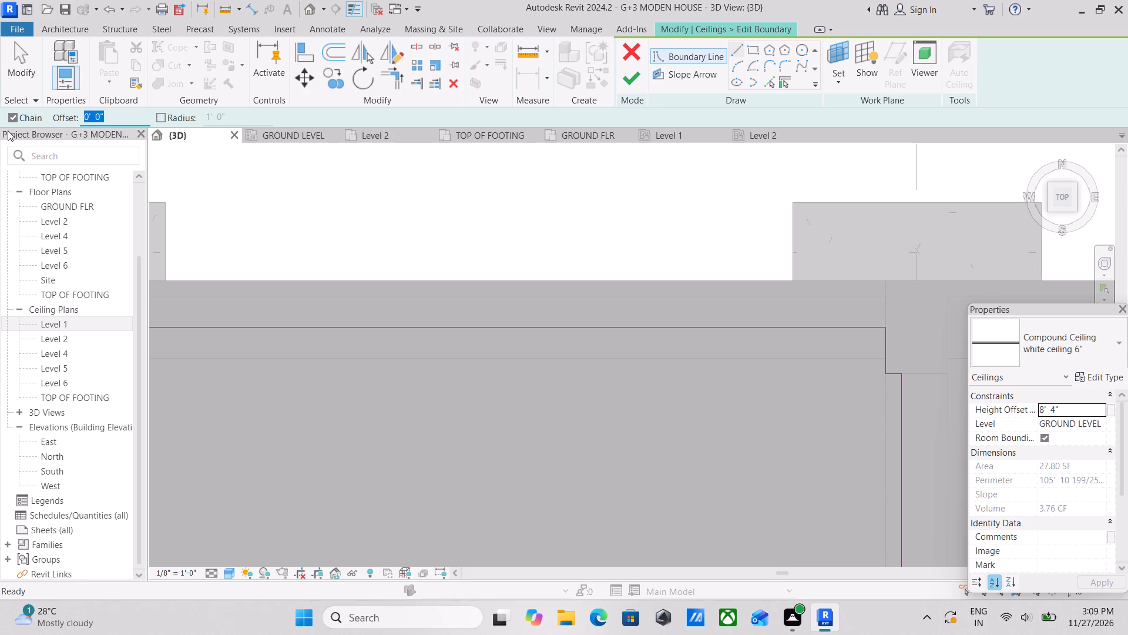
{"action": "type", "text": "1'"}
{"action": "key", "text": "Return"}
{"action": "scroll", "coordinate": [881, 370], "scroll_direction": "down", "scroll_amount": 2}
{"action": "middle_click_drag", "start_coordinate": [679, 373], "coordinate": [1005, 302]}
{"action": "scroll", "coordinate": [1003, 302], "scroll_direction": "down", "scroll_amount": 1}
{"action": "left_click", "coordinate": [650, 269]}
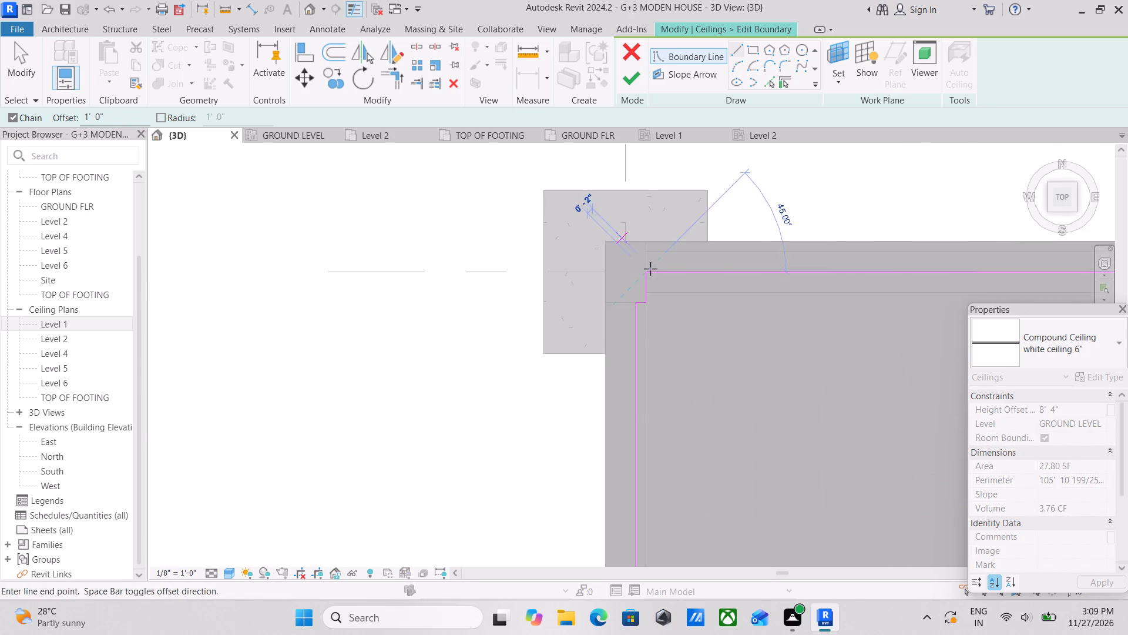
{"action": "left_click", "coordinate": [647, 302]}
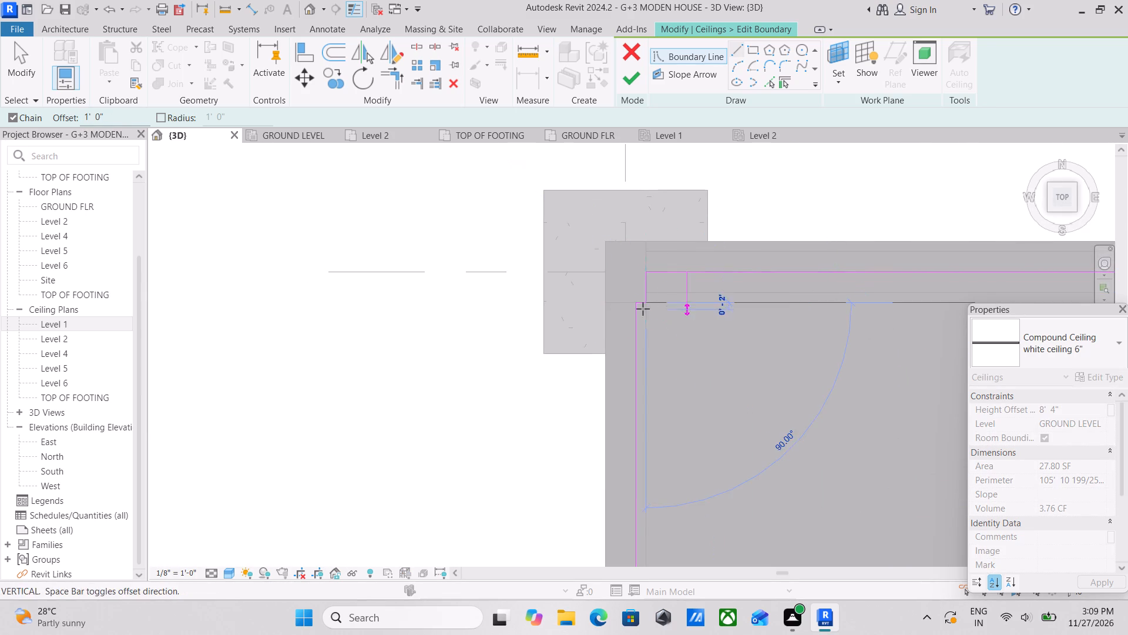
{"action": "left_click", "coordinate": [637, 303]}
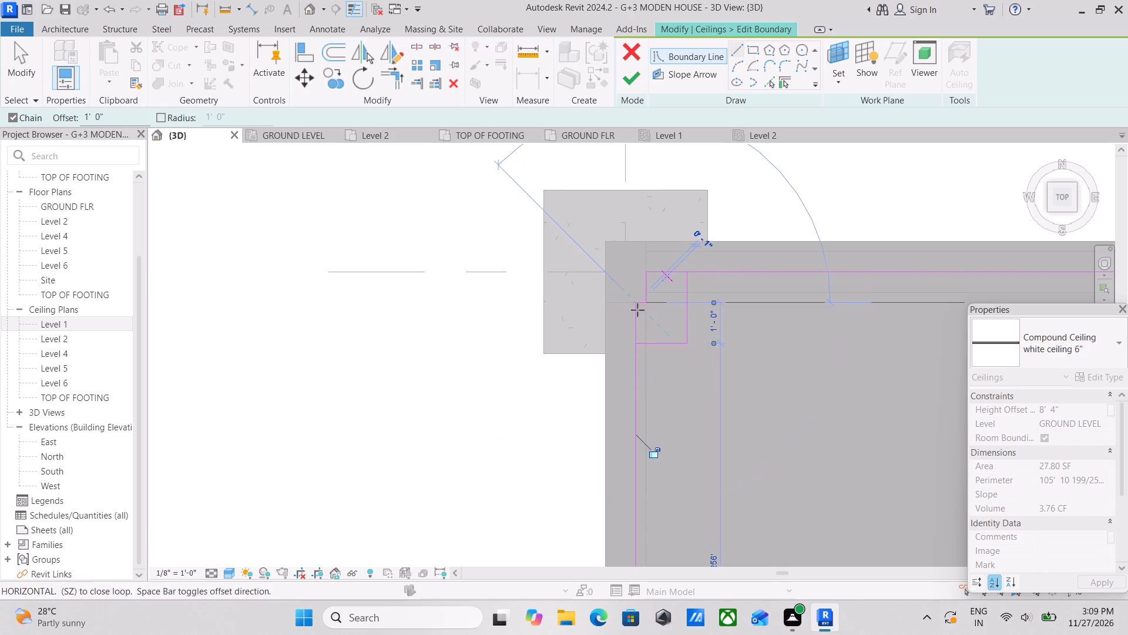
Continue the 1' offset boundary line along the west side to the step at the southwest corner.
{"action": "middle_click_drag", "start_coordinate": [648, 393], "coordinate": [678, 272]}
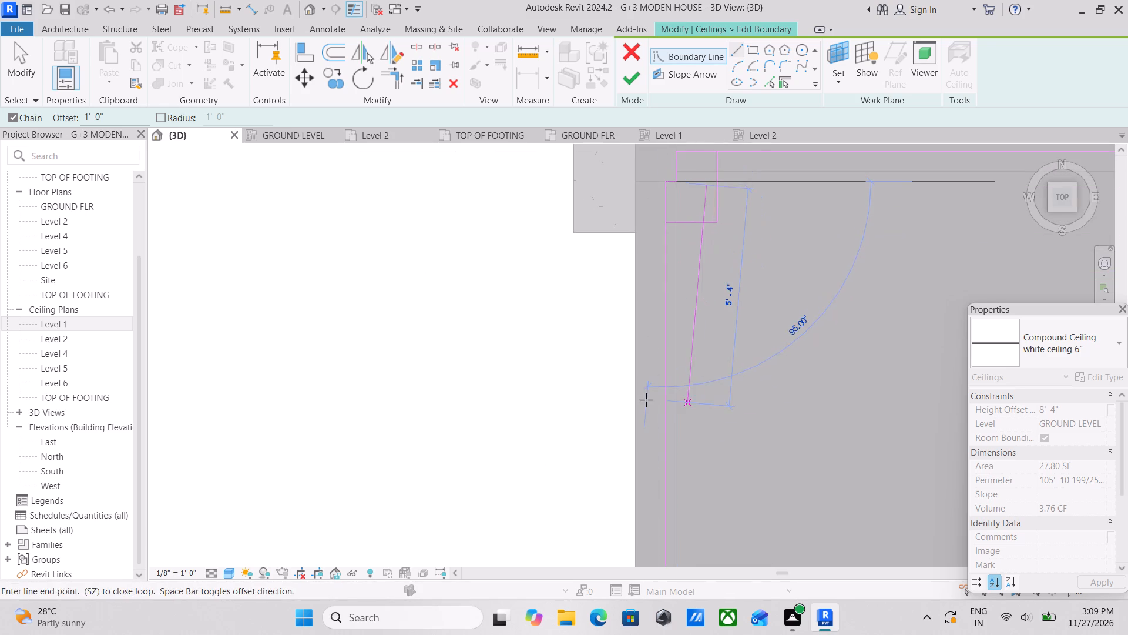
{"action": "middle_click_drag", "start_coordinate": [646, 400], "coordinate": [710, 250]}
{"action": "scroll", "coordinate": [715, 416], "scroll_direction": "down", "scroll_amount": 1}
{"action": "middle_click_drag", "start_coordinate": [715, 416], "coordinate": [741, 264]}
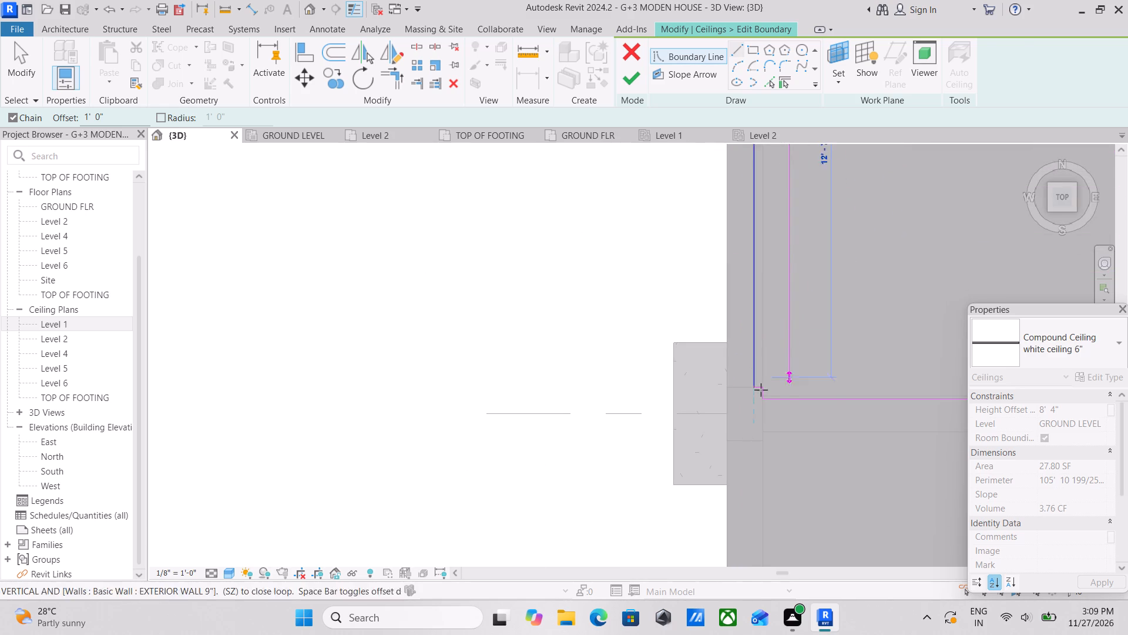
{"action": "left_click", "coordinate": [753, 387]}
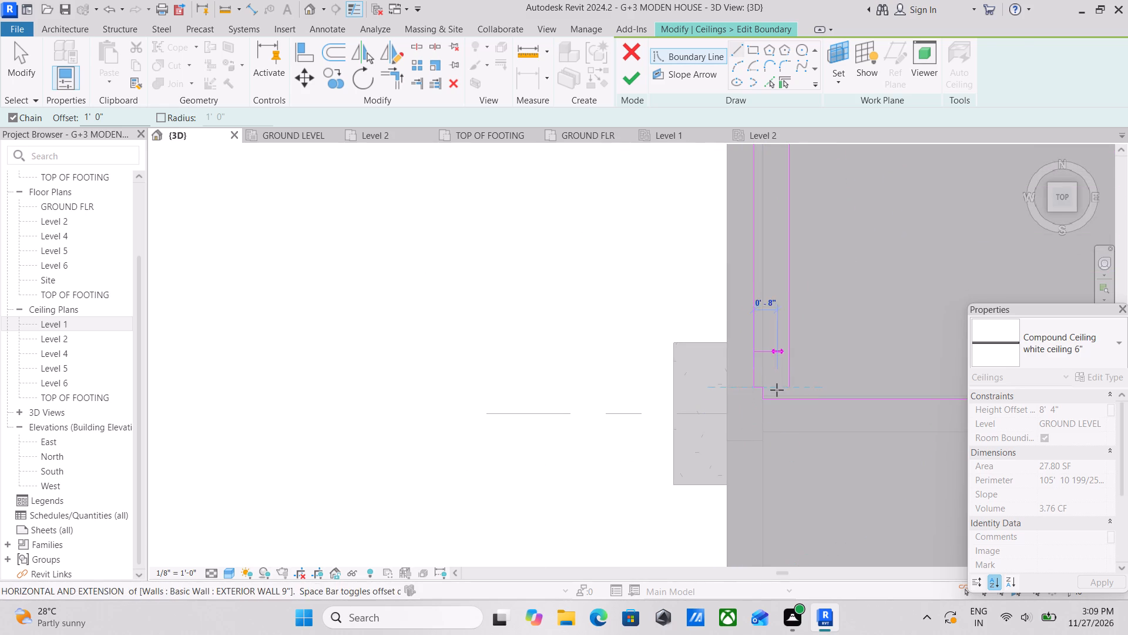
Trace the short step at the southwest corner with the 1' offset boundary line and end the chain.
{"action": "left_click", "coordinate": [763, 387]}
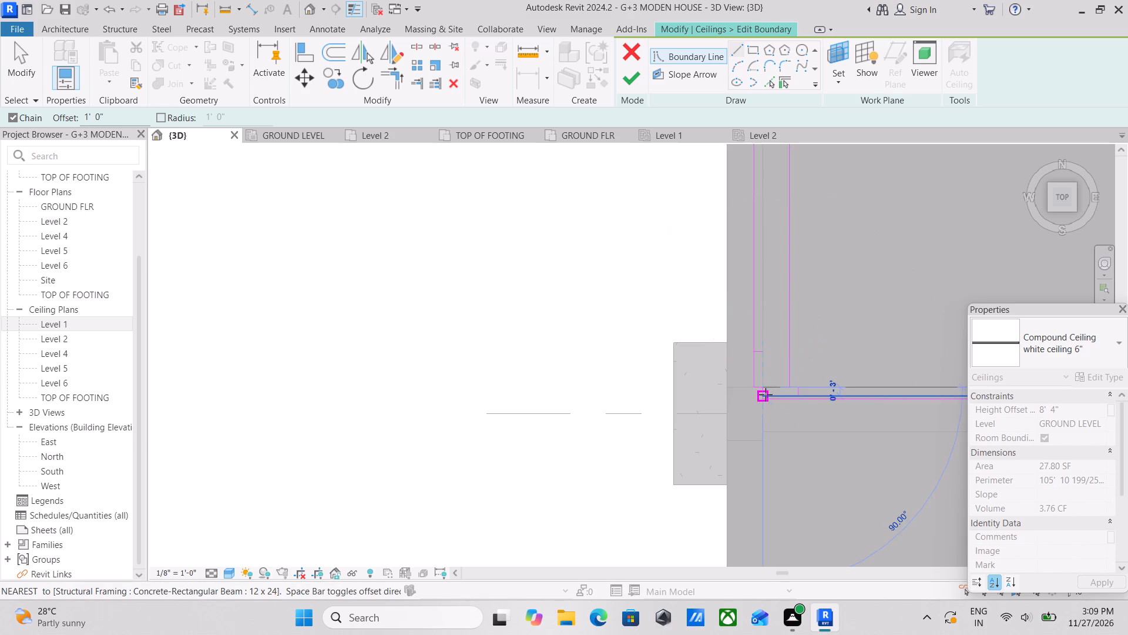
{"action": "left_click", "coordinate": [763, 395]}
{"action": "middle_click_drag", "start_coordinate": [845, 395], "coordinate": [681, 394]}
{"action": "middle_click_drag", "start_coordinate": [847, 393], "coordinate": [653, 380]}
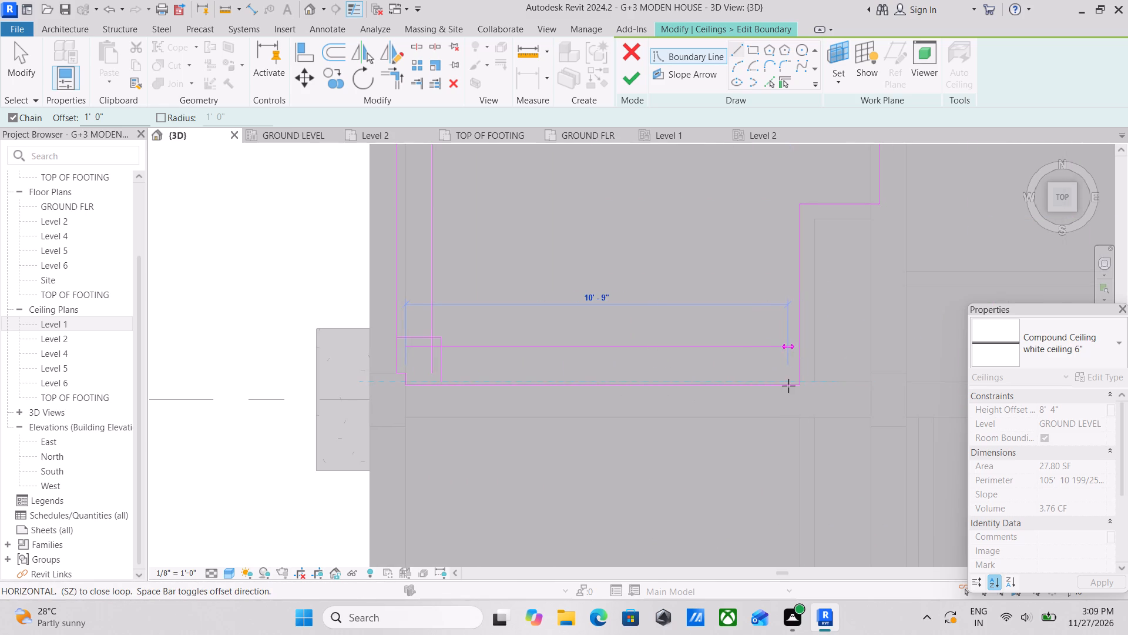
{"action": "scroll", "coordinate": [711, 375], "scroll_direction": "up", "scroll_amount": 7}
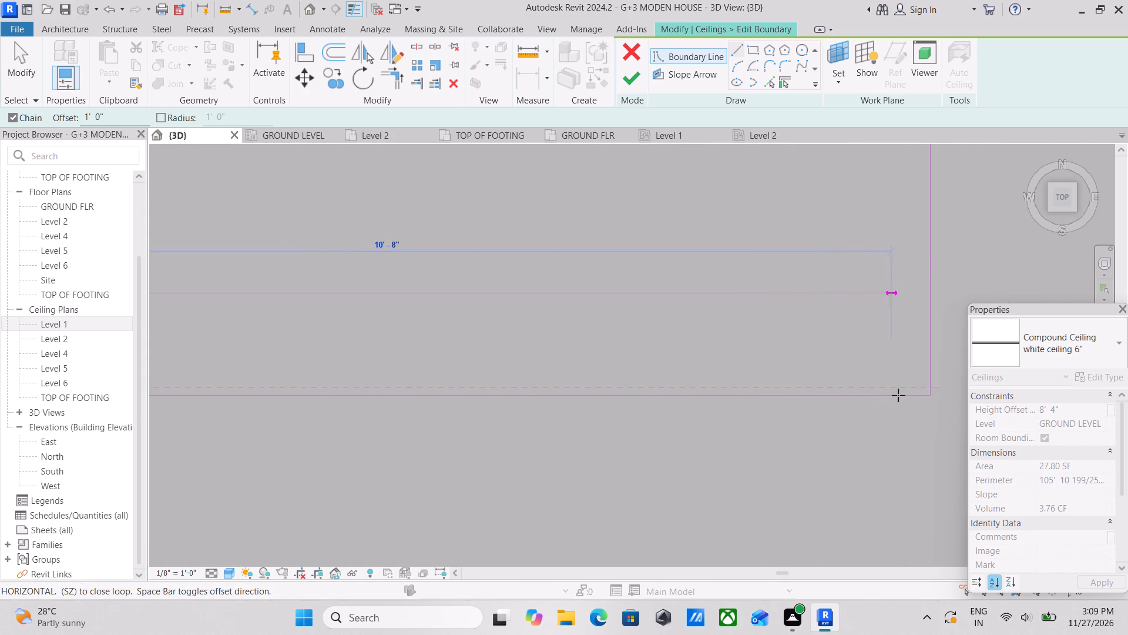
{"action": "scroll", "coordinate": [674, 363], "scroll_direction": "down", "scroll_amount": 2}
{"action": "middle_click_drag", "start_coordinate": [674, 363], "coordinate": [882, 339]}
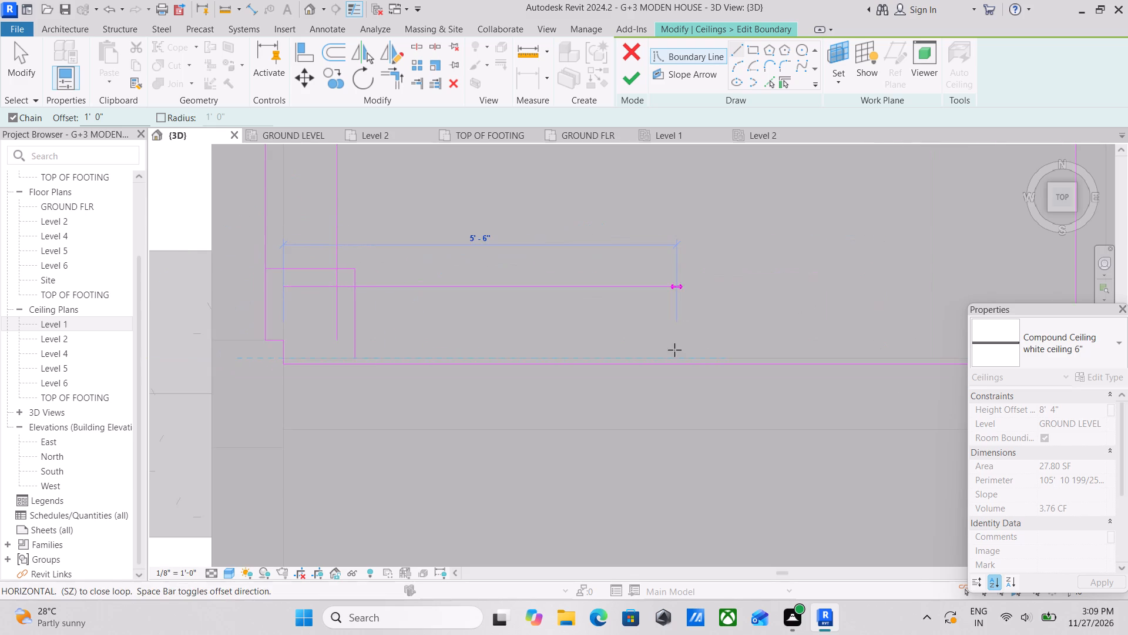
{"action": "scroll", "coordinate": [679, 348], "scroll_direction": "down", "scroll_amount": 2}
{"action": "key", "text": "Escape"}
{"action": "key", "text": "Escape"}
Start a new chained boundary line with a 1' inward offset, tracing the outer loop's south side to its southeast corner.
{"action": "scroll", "coordinate": [429, 321], "scroll_direction": "up", "scroll_amount": 2}
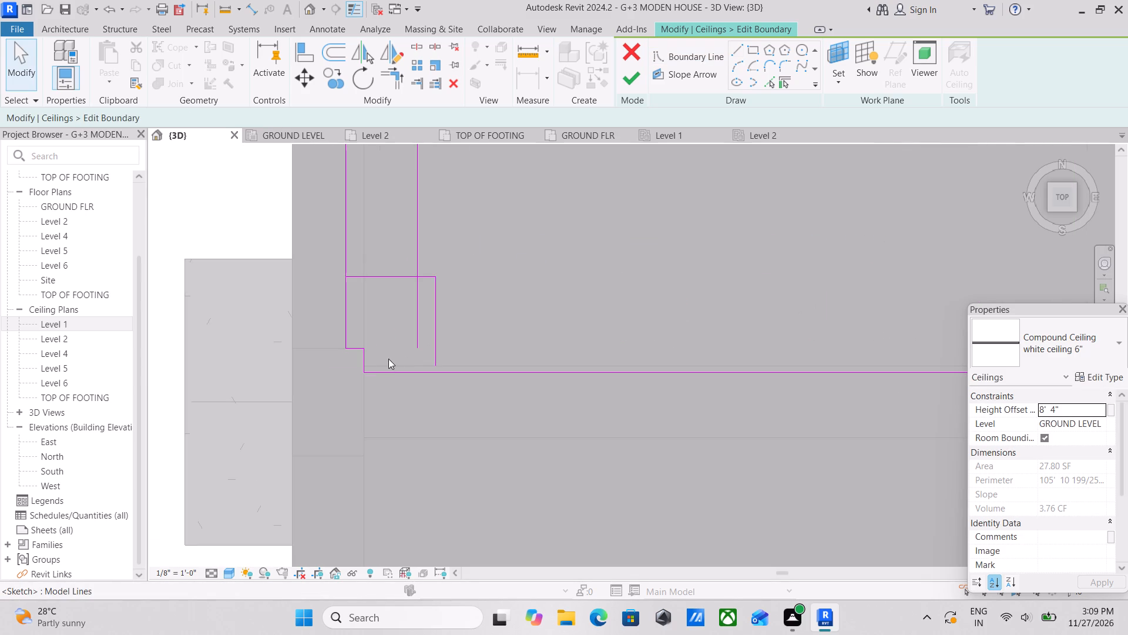
{"action": "left_click", "coordinate": [732, 48]}
{"action": "left_click_drag", "start_coordinate": [133, 113], "coordinate": [126, 113]}
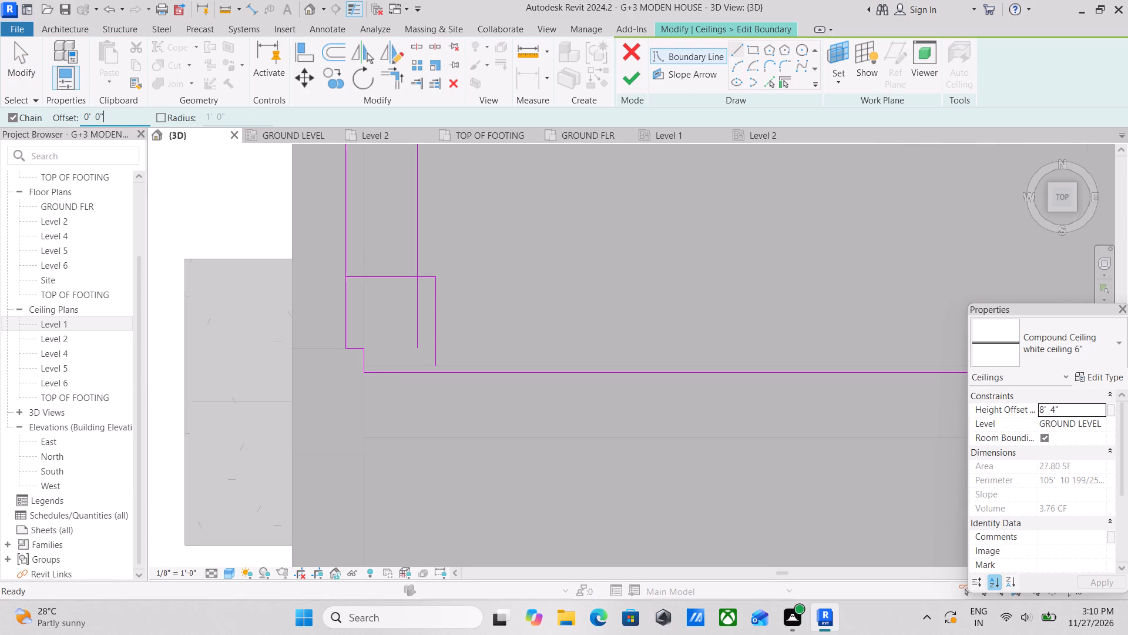
{"action": "left_click_drag", "start_coordinate": [118, 117], "coordinate": [50, 117]}
{"action": "key", "text": "1"}
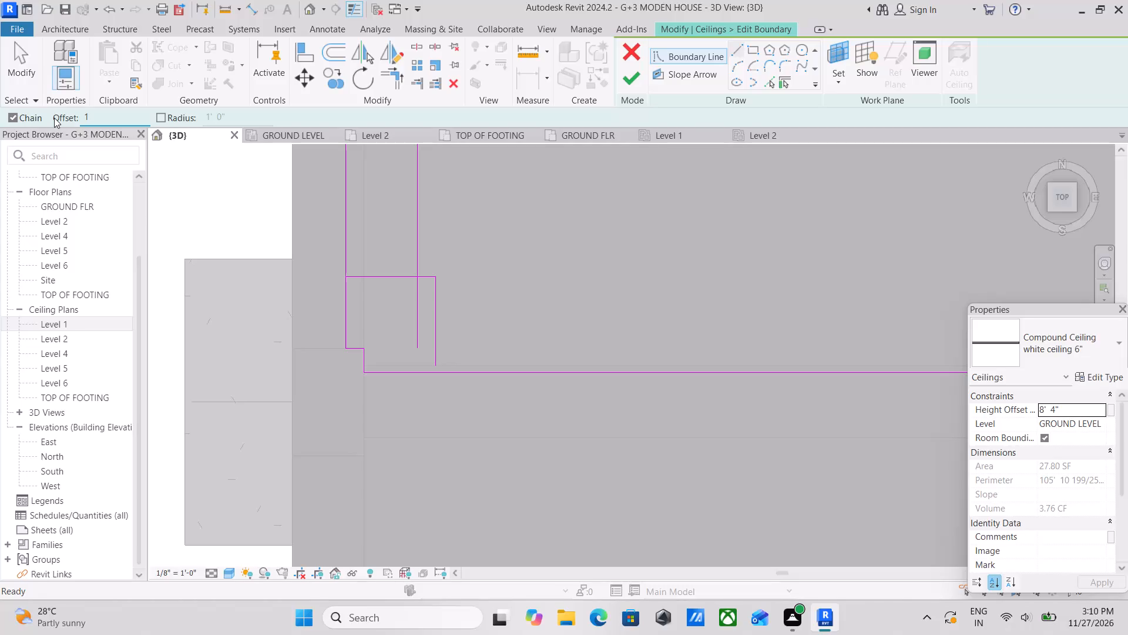
{"action": "key", "text": "apostrophe"}
{"action": "key", "text": "Return"}
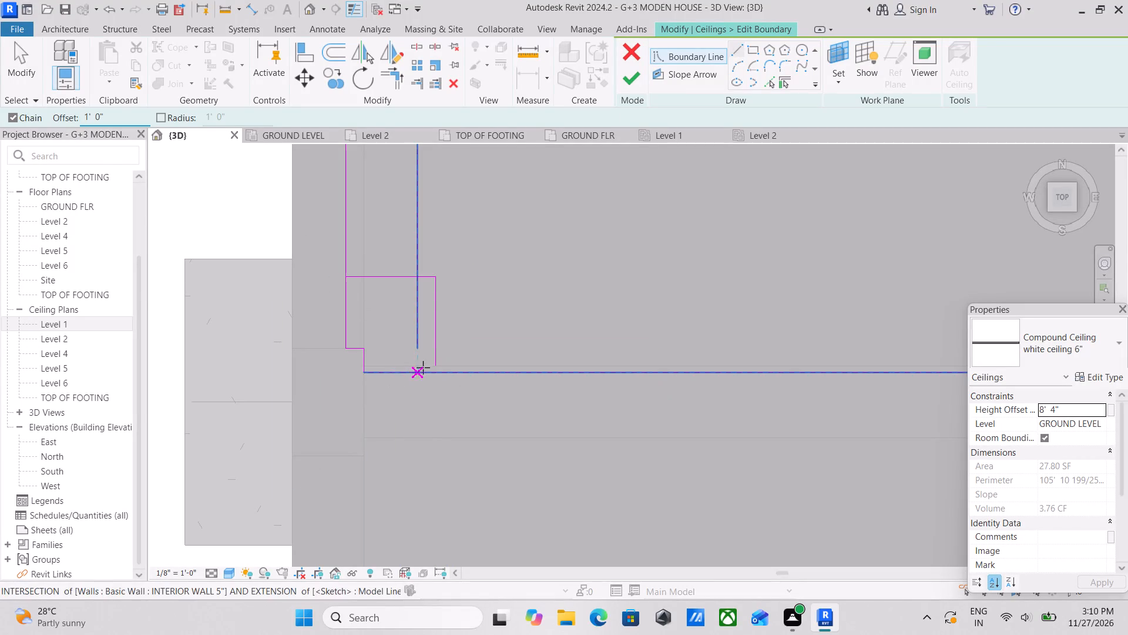
{"action": "left_click", "coordinate": [365, 372]}
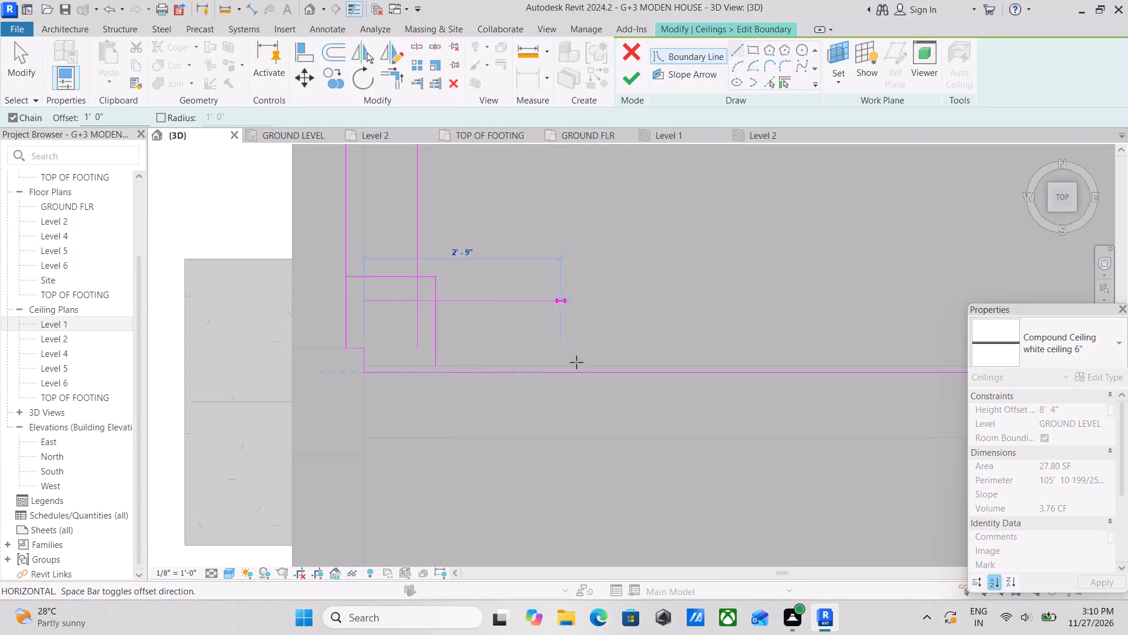
{"action": "middle_click_drag", "start_coordinate": [583, 362], "coordinate": [388, 352]}
{"action": "middle_click_drag", "start_coordinate": [700, 340], "coordinate": [451, 326]}
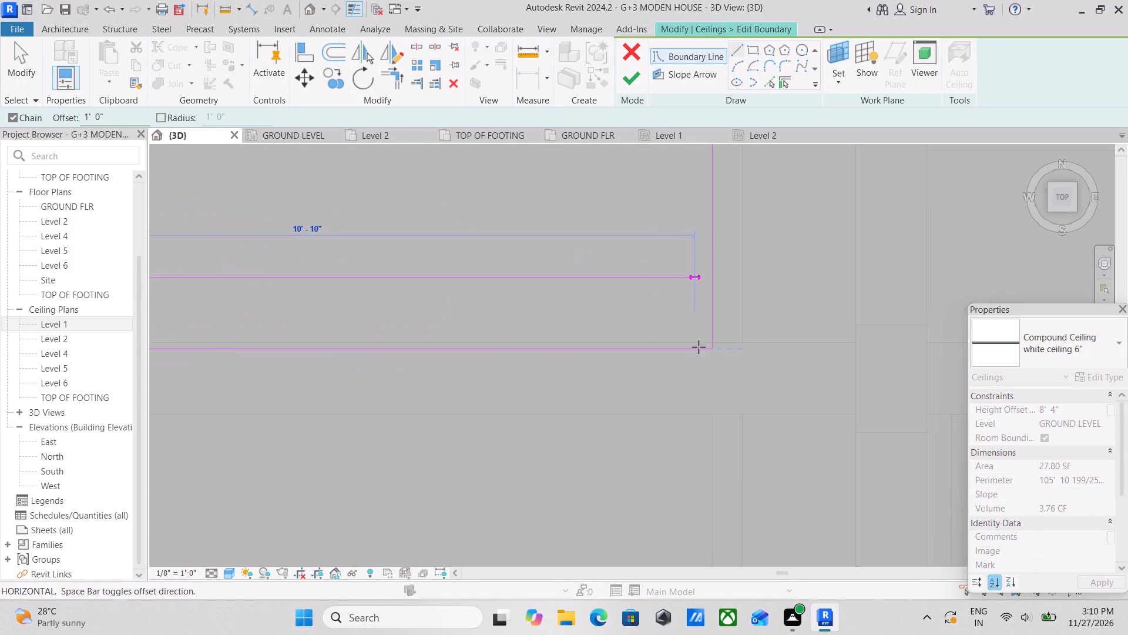
{"action": "left_click", "coordinate": [711, 349]}
Continue the 1' offset boundary line north and east around the southeast notch to the outer loop's east side.
{"action": "middle_click_drag", "start_coordinate": [706, 277], "coordinate": [699, 408]}
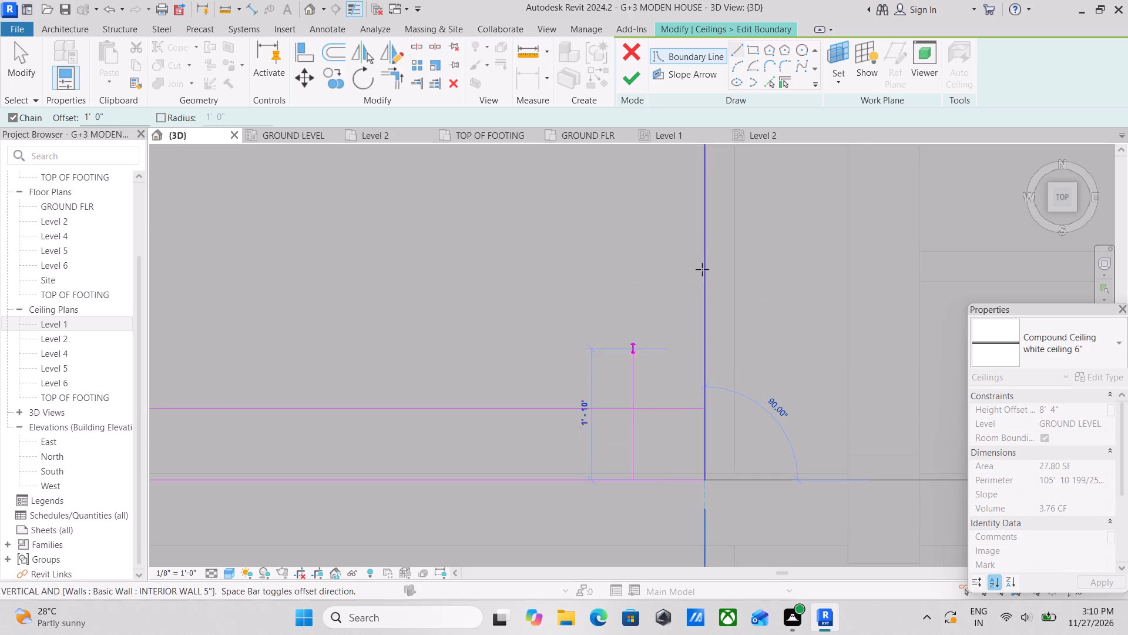
{"action": "middle_click_drag", "start_coordinate": [701, 243], "coordinate": [705, 416]}
{"action": "middle_click_drag", "start_coordinate": [711, 234], "coordinate": [714, 276]}
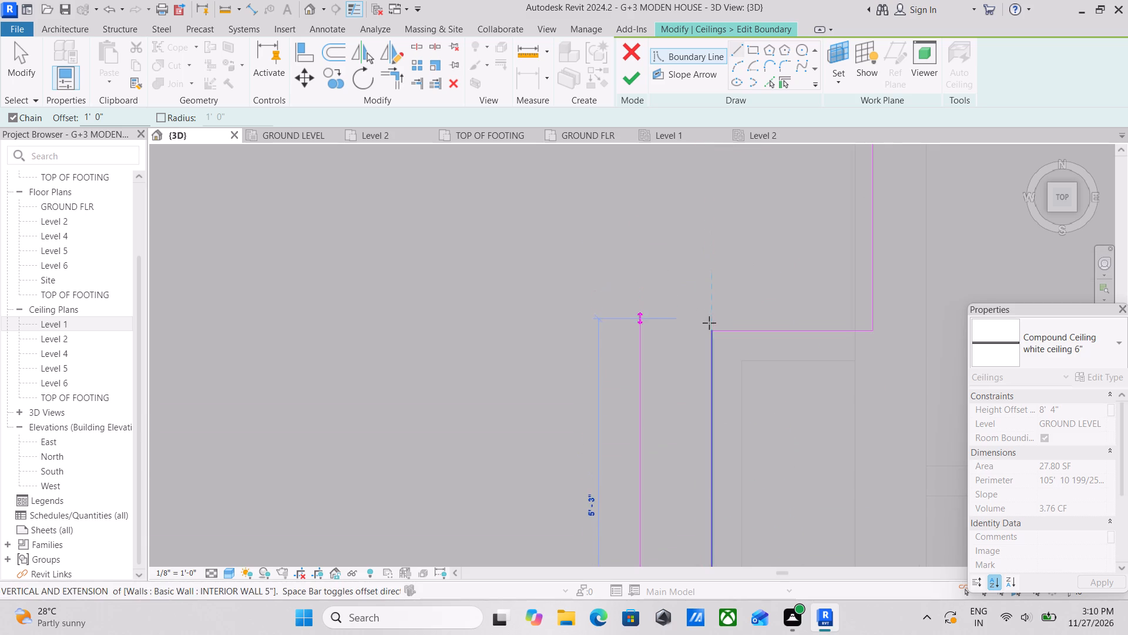
{"action": "left_click", "coordinate": [714, 330]}
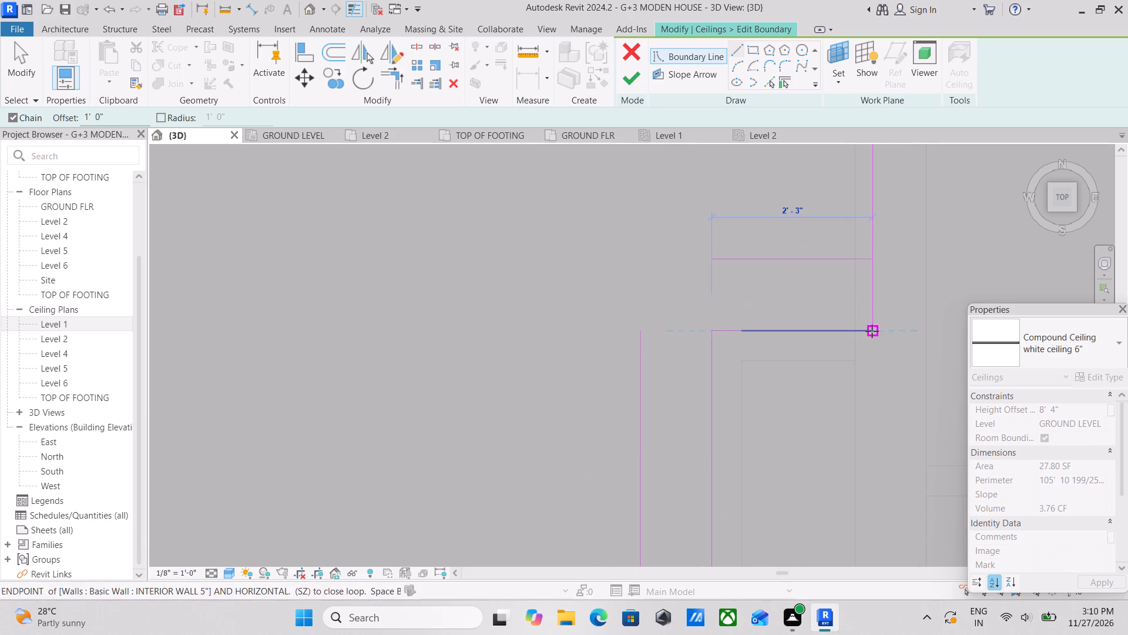
{"action": "left_click", "coordinate": [872, 331]}
Continue the 1' offset boundary line up the east side and around the stepped northeast corner.
{"action": "middle_click_drag", "start_coordinate": [875, 246], "coordinate": [871, 407]}
{"action": "scroll", "coordinate": [883, 234], "scroll_direction": "down", "scroll_amount": 1}
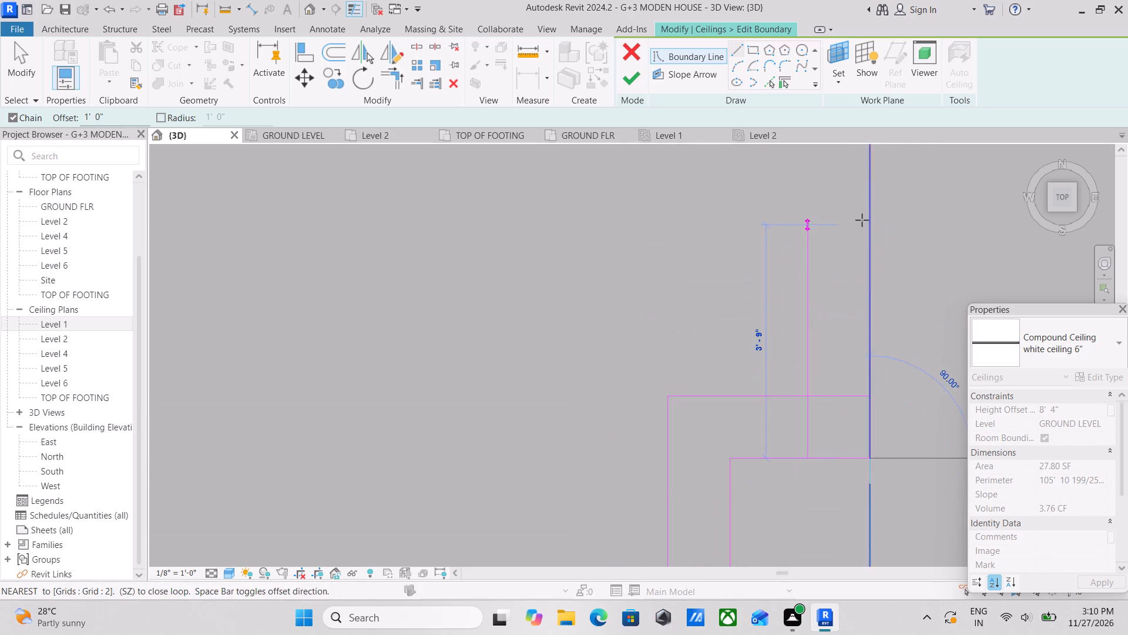
{"action": "scroll", "coordinate": [862, 220], "scroll_direction": "down", "scroll_amount": 1}
{"action": "middle_click_drag", "start_coordinate": [862, 220], "coordinate": [858, 444]}
{"action": "middle_click_drag", "start_coordinate": [860, 248], "coordinate": [864, 333]}
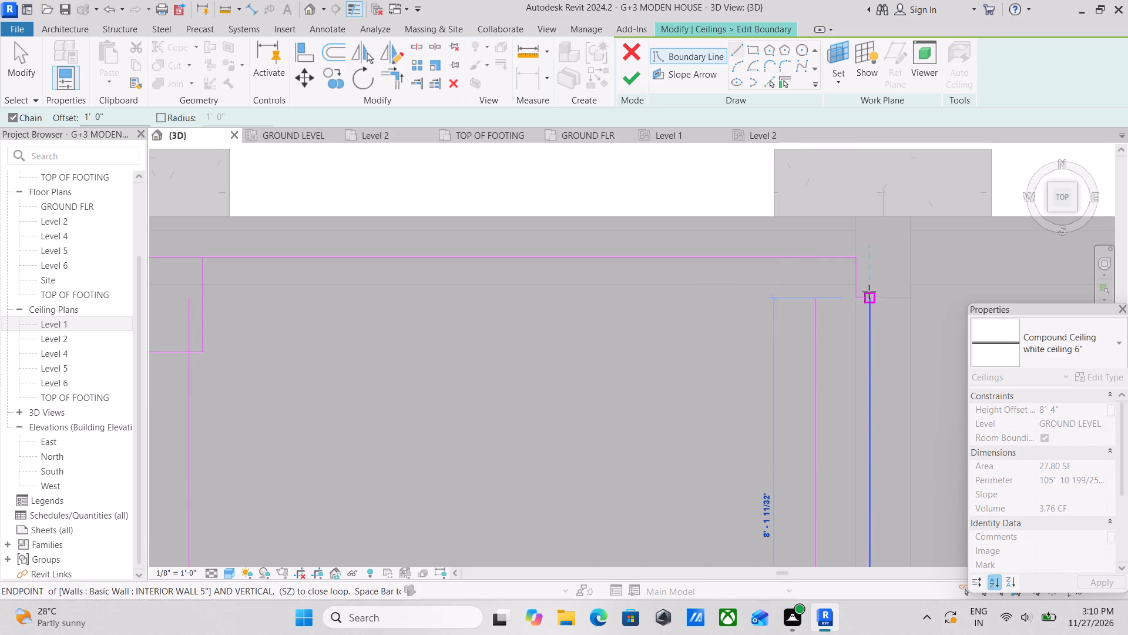
{"action": "left_click", "coordinate": [869, 292]}
{"action": "left_click", "coordinate": [856, 299]}
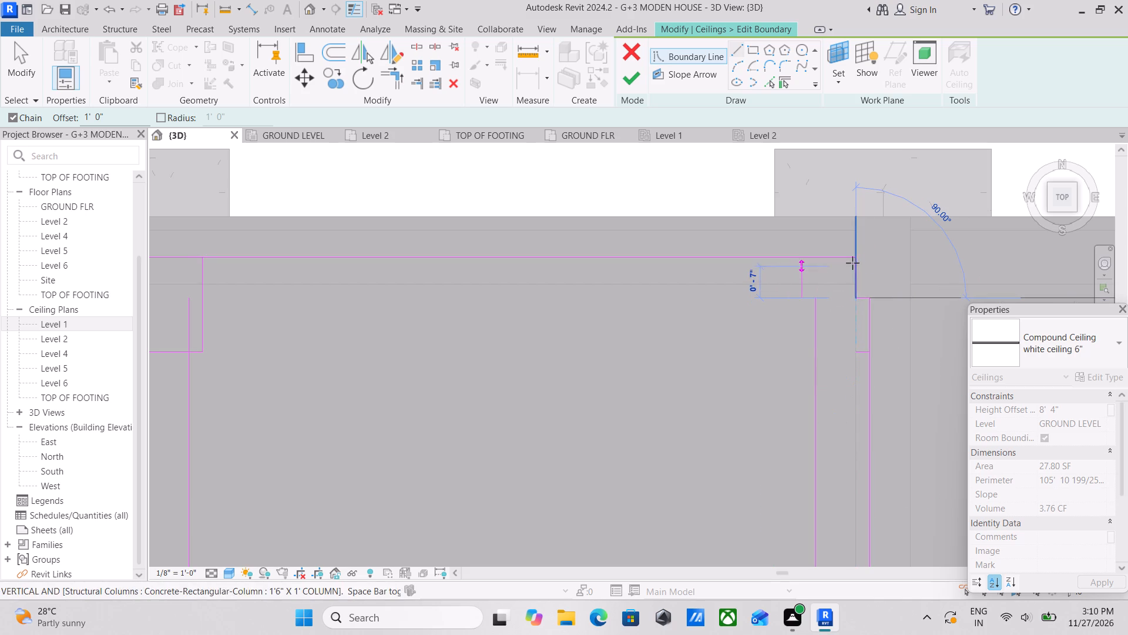
{"action": "left_click", "coordinate": [853, 257]}
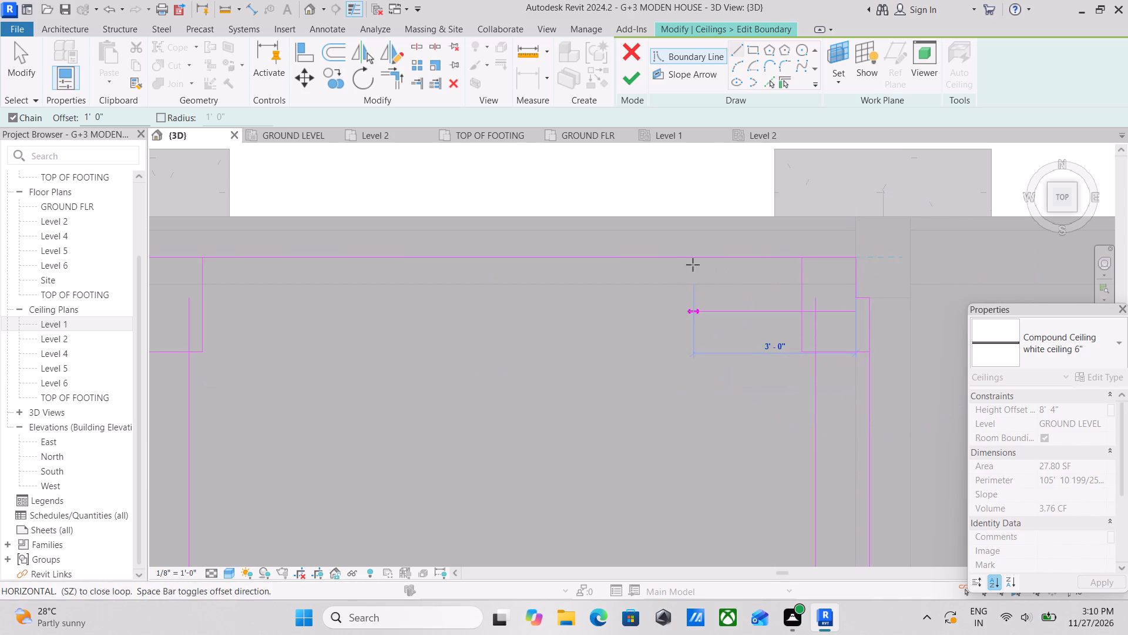
Continue the 1' offset boundary line along the north side to the northwest corner and end the chain.
{"action": "middle_click_drag", "start_coordinate": [633, 266], "coordinate": [945, 315]}
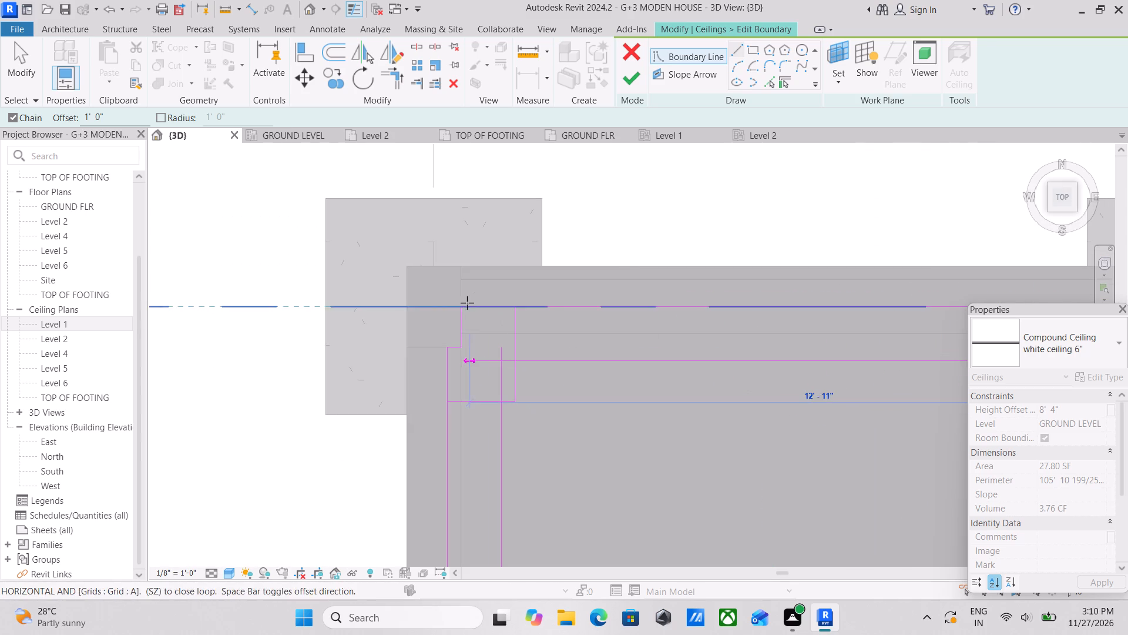
{"action": "left_click", "coordinate": [459, 306]}
{"action": "key", "text": "Escape"}
{"action": "scroll", "coordinate": [562, 404], "scroll_direction": "up", "scroll_amount": 1}
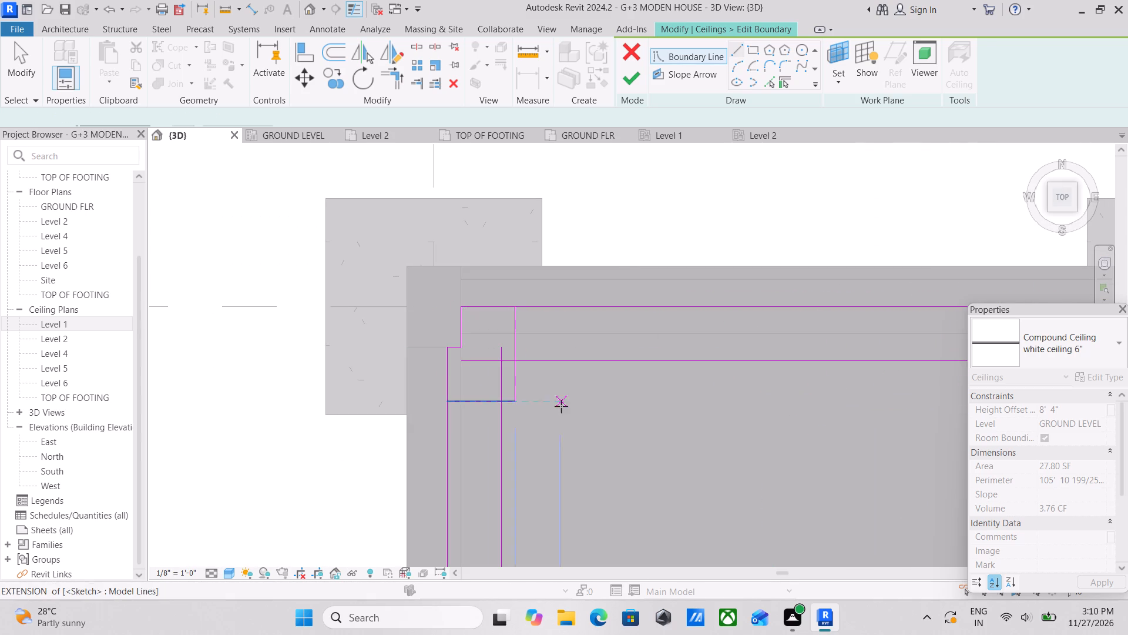
{"action": "scroll", "coordinate": [561, 406], "scroll_direction": "up", "scroll_amount": 1}
{"action": "key", "text": "Escape"}
{"action": "scroll", "coordinate": [529, 373], "scroll_direction": "up", "scroll_amount": 3}
{"action": "key", "text": "Escape"}
Trim the inner north and west boundary lines to a single corner at the northwest.
{"action": "middle_click_drag", "start_coordinate": [559, 347], "coordinate": [512, 320]}
{"action": "middle_click_drag", "start_coordinate": [454, 346], "coordinate": [509, 303]}
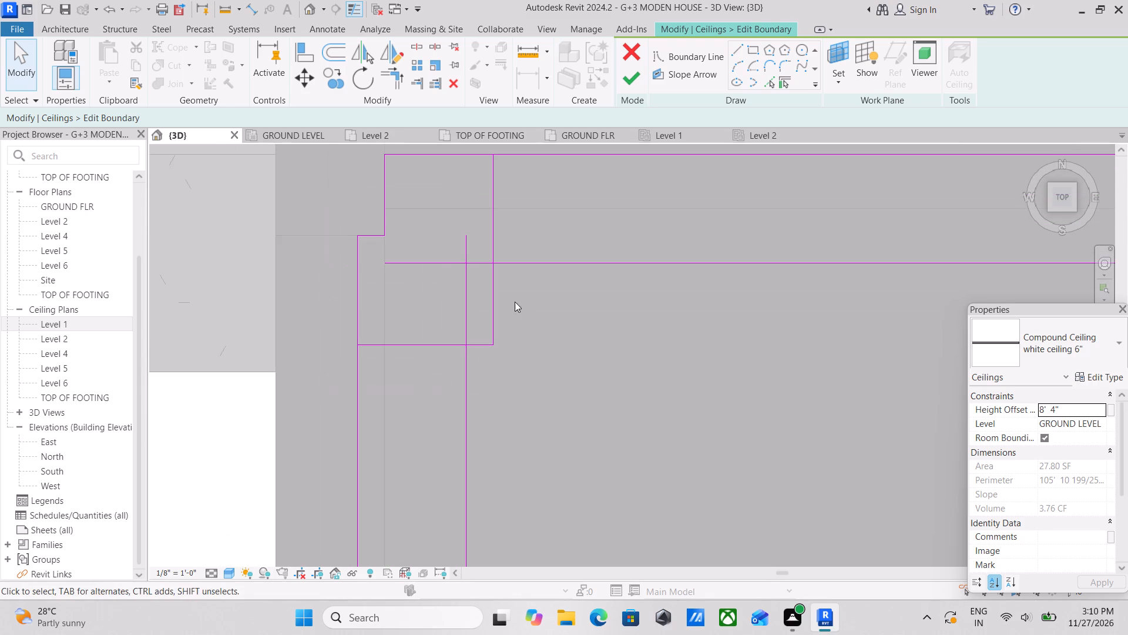
{"action": "middle_click_drag", "start_coordinate": [573, 311], "coordinate": [535, 330]}
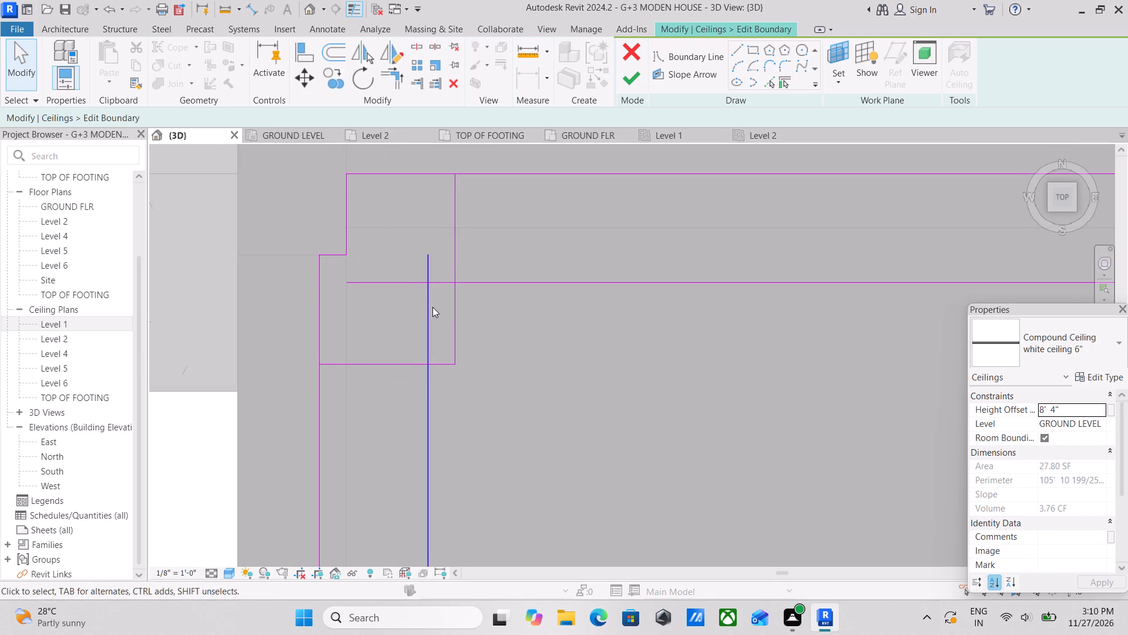
{"action": "middle_click_drag", "start_coordinate": [529, 319], "coordinate": [552, 310]}
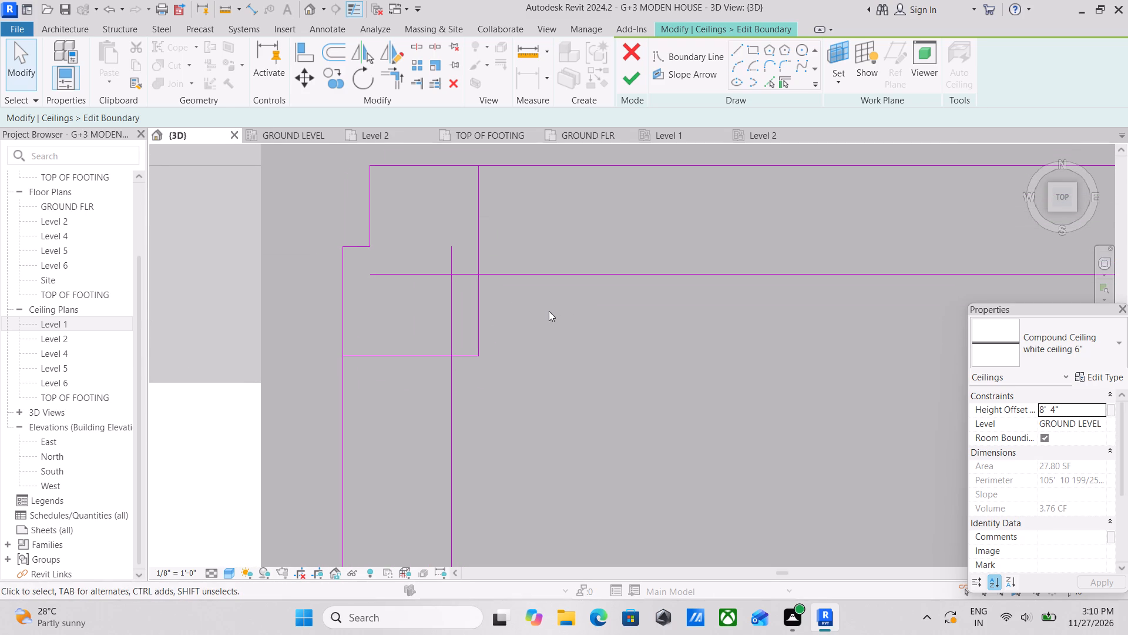
{"action": "type", "text": "tr"}
{"action": "left_click", "coordinate": [529, 279]}
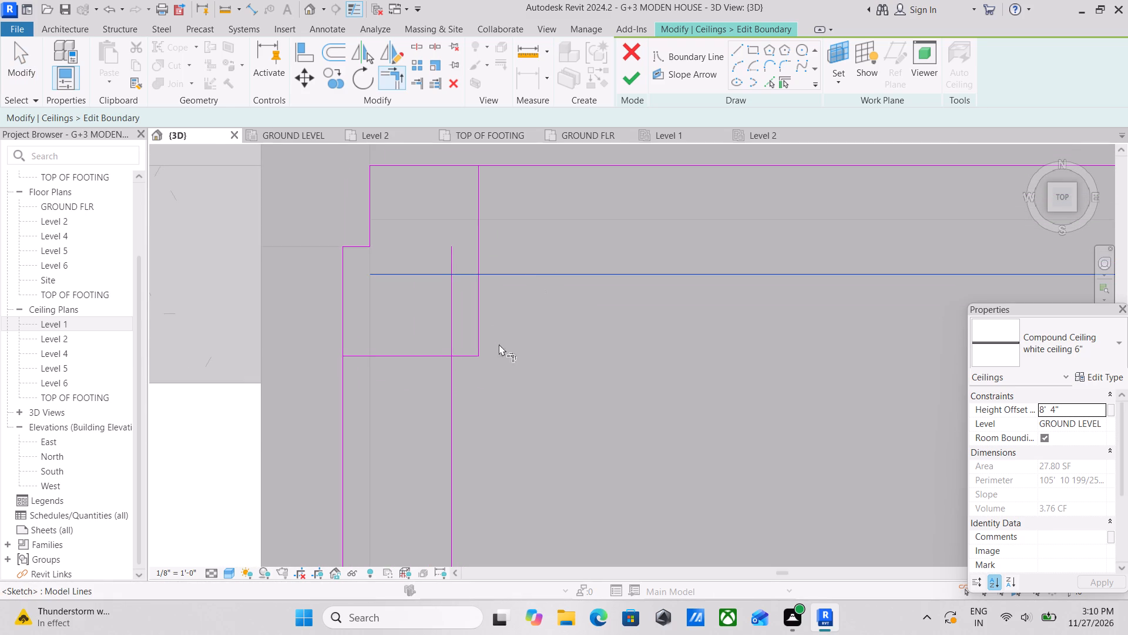
{"action": "left_click", "coordinate": [455, 412]}
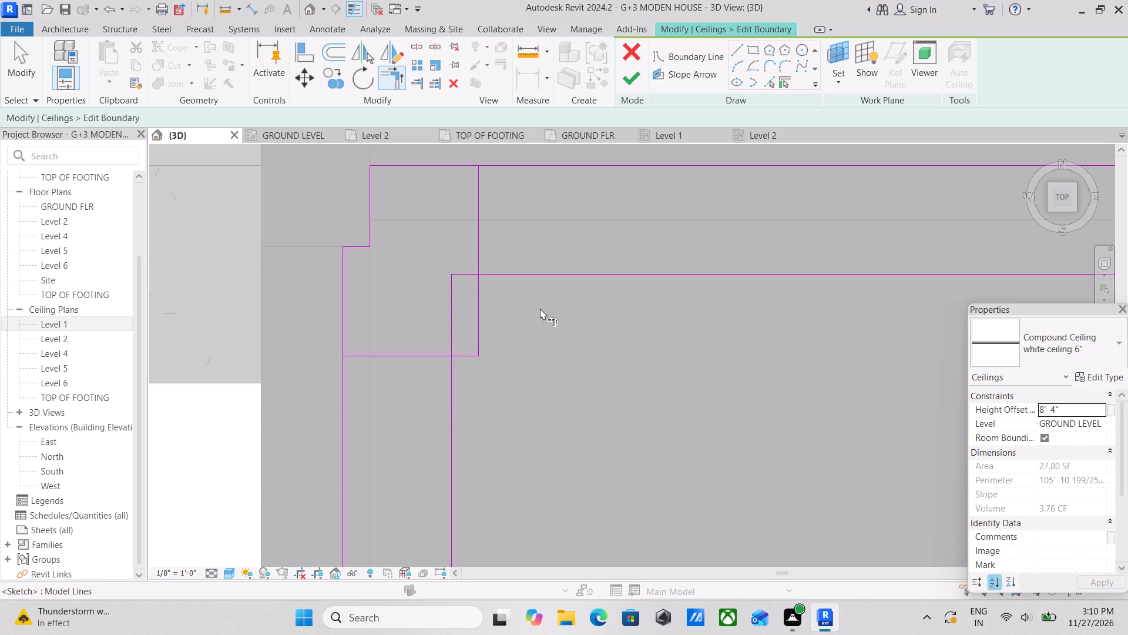
{"action": "middle_click_drag", "start_coordinate": [504, 327], "coordinate": [523, 369]}
{"action": "key", "text": "Escape"}
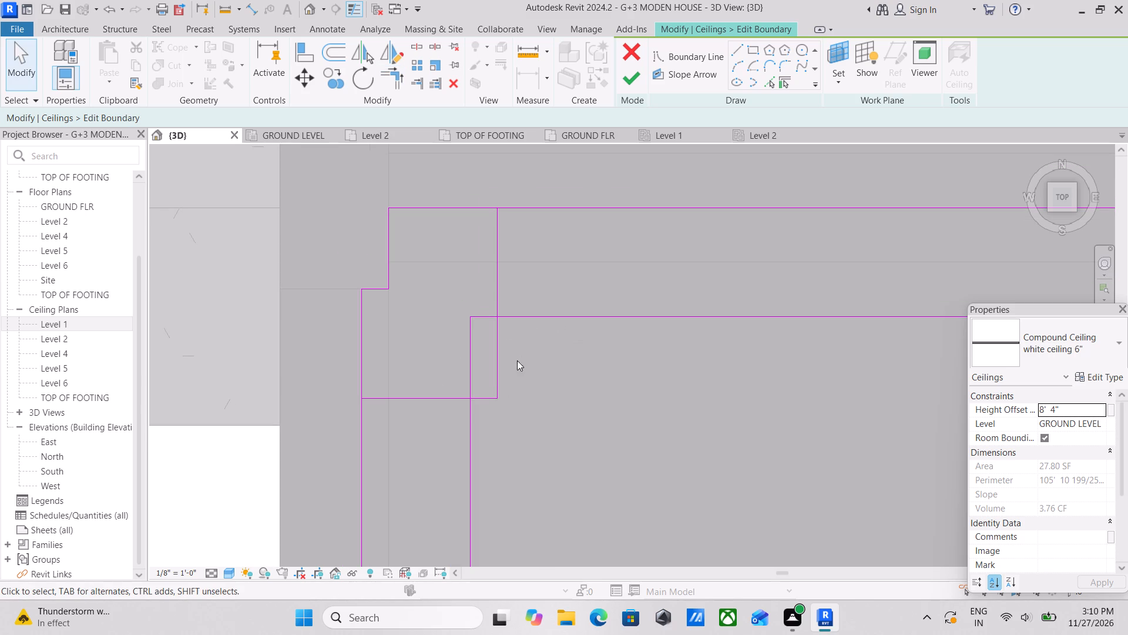
{"action": "key", "text": "Escape"}
Delete the two short jog lines crossing the inner boundary's northwest corner.
{"action": "left_click", "coordinate": [494, 339]}
{"action": "right_click", "coordinate": [486, 340]}
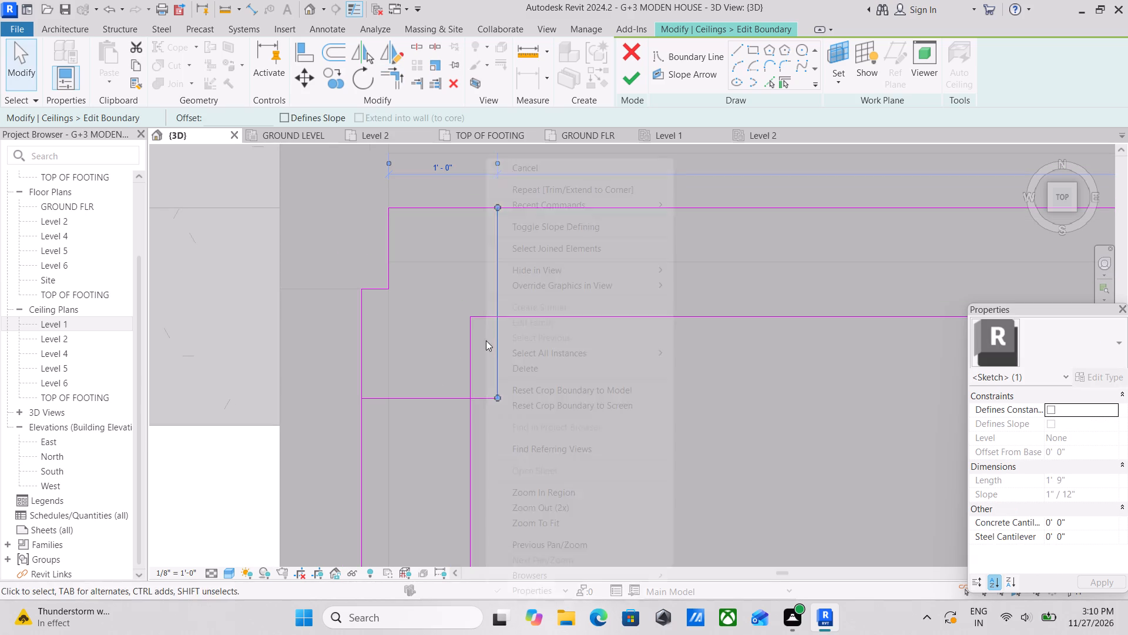
{"action": "left_click", "coordinate": [523, 365]}
{"action": "left_click", "coordinate": [406, 394]}
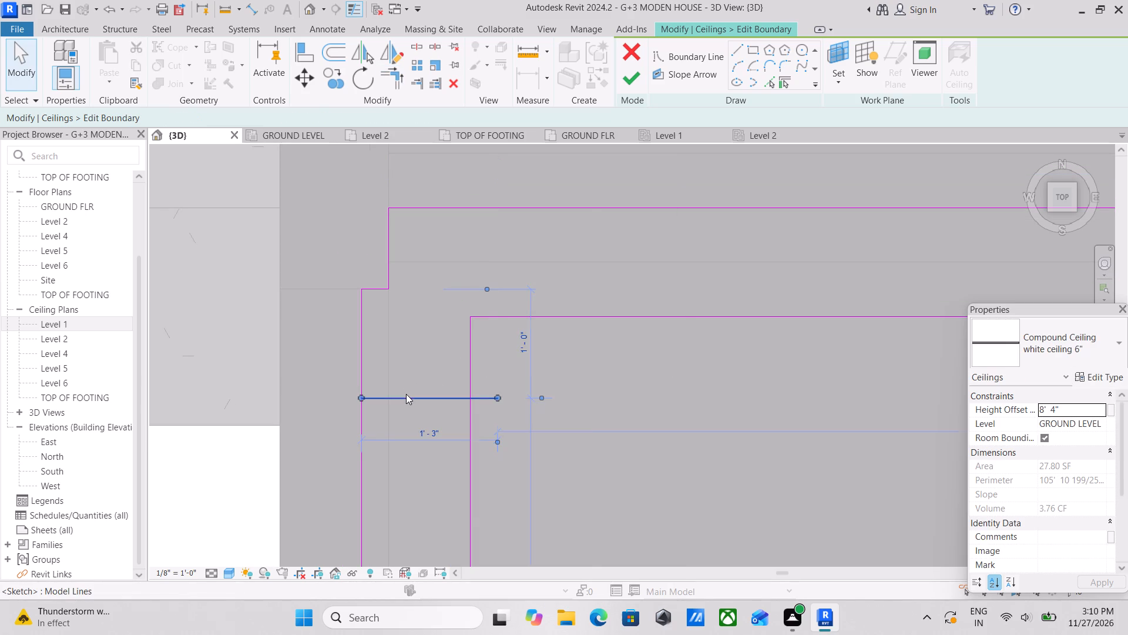
{"action": "right_click", "coordinate": [406, 394]}
{"action": "left_click", "coordinate": [476, 375]}
Delete the two short jog lines at the inner boundary's northeast corner.
{"action": "scroll", "coordinate": [573, 334], "scroll_direction": "down", "scroll_amount": 3}
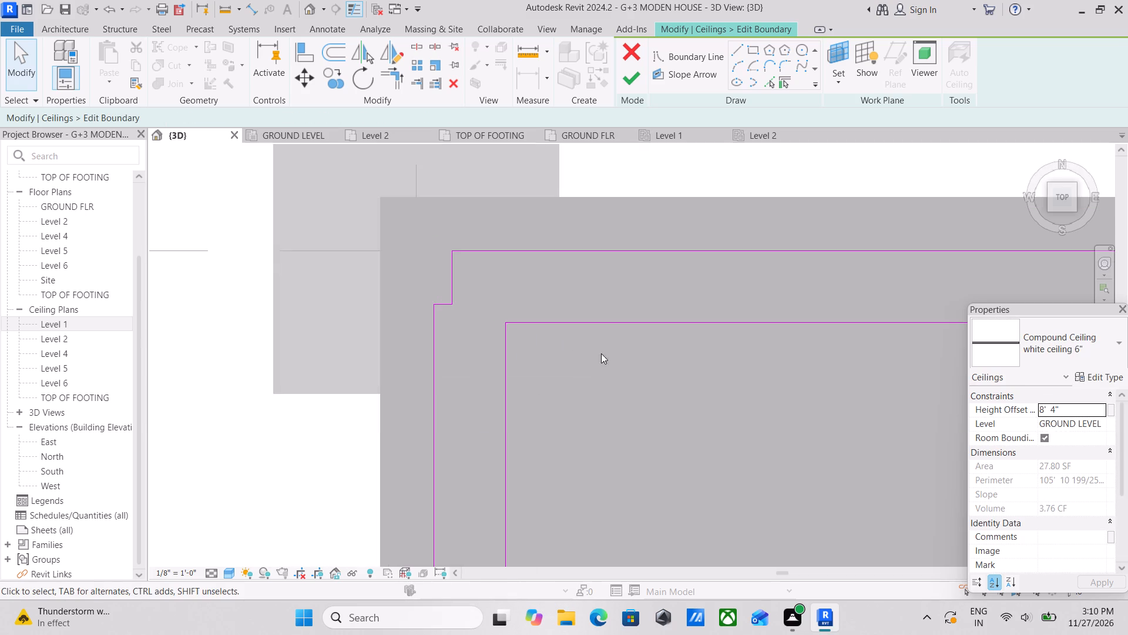
{"action": "scroll", "coordinate": [625, 373], "scroll_direction": "down", "scroll_amount": 1}
{"action": "middle_click_drag", "start_coordinate": [625, 373], "coordinate": [524, 252]}
{"action": "scroll", "coordinate": [562, 287], "scroll_direction": "down", "scroll_amount": 4}
{"action": "middle_click_drag", "start_coordinate": [629, 326], "coordinate": [526, 268]}
{"action": "scroll", "coordinate": [797, 162], "scroll_direction": "up", "scroll_amount": 2}
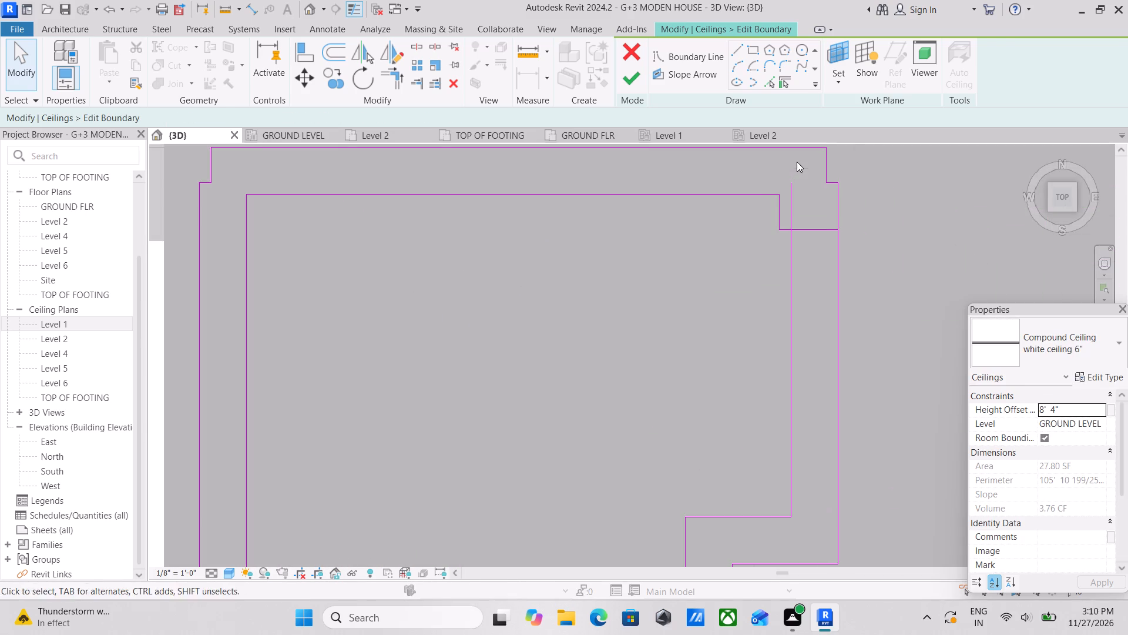
{"action": "scroll", "coordinate": [783, 242], "scroll_direction": "up", "scroll_amount": 3}
{"action": "middle_click_drag", "start_coordinate": [801, 228], "coordinate": [798, 270]}
{"action": "scroll", "coordinate": [817, 279], "scroll_direction": "up", "scroll_amount": 1}
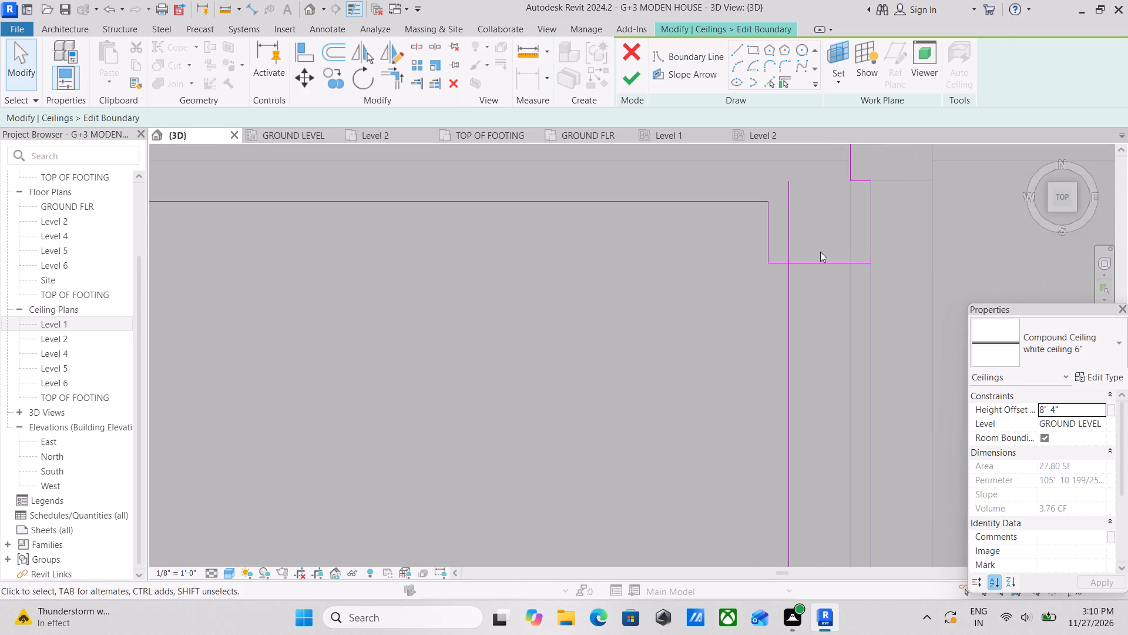
{"action": "left_click", "coordinate": [826, 258]}
{"action": "right_click", "coordinate": [826, 258]}
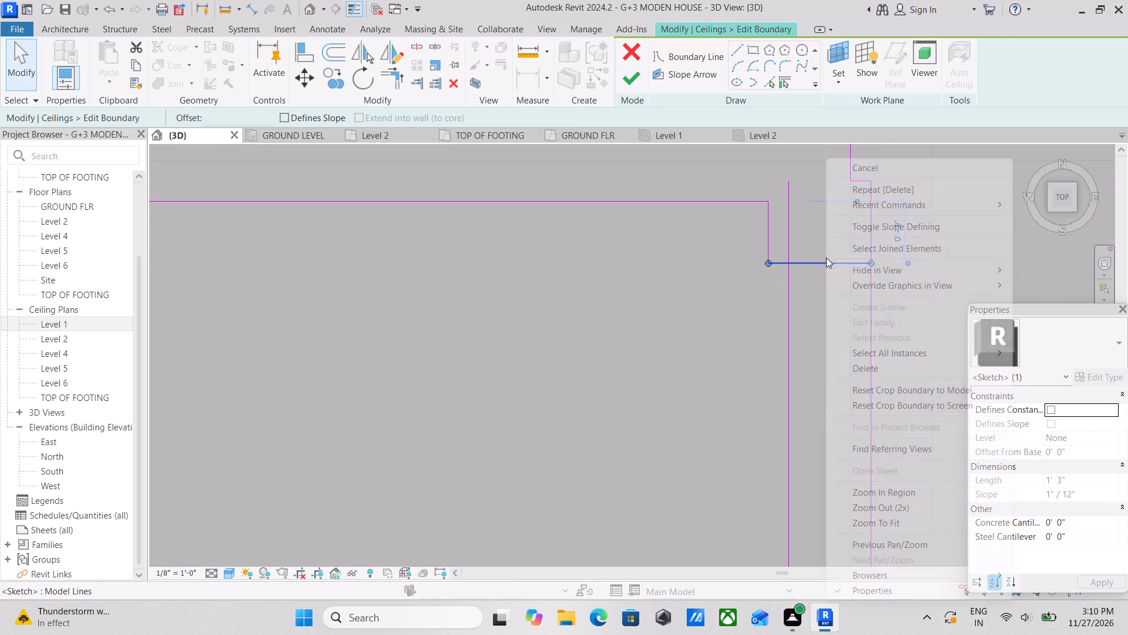
{"action": "left_click", "coordinate": [866, 372]}
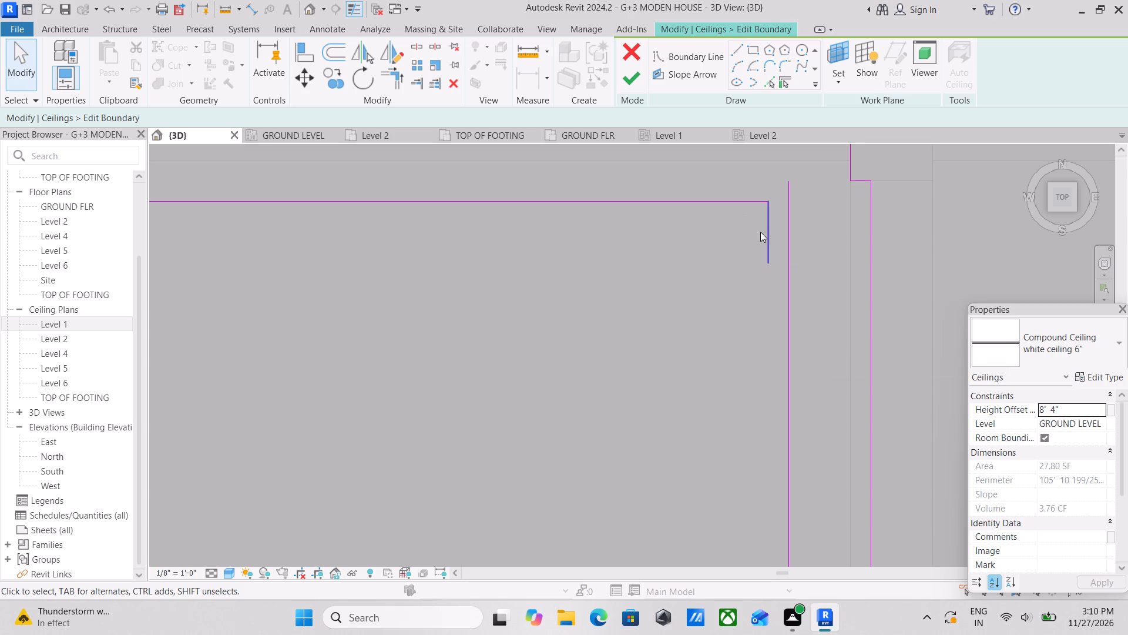
{"action": "left_click", "coordinate": [768, 233]}
{"action": "right_click", "coordinate": [768, 233]}
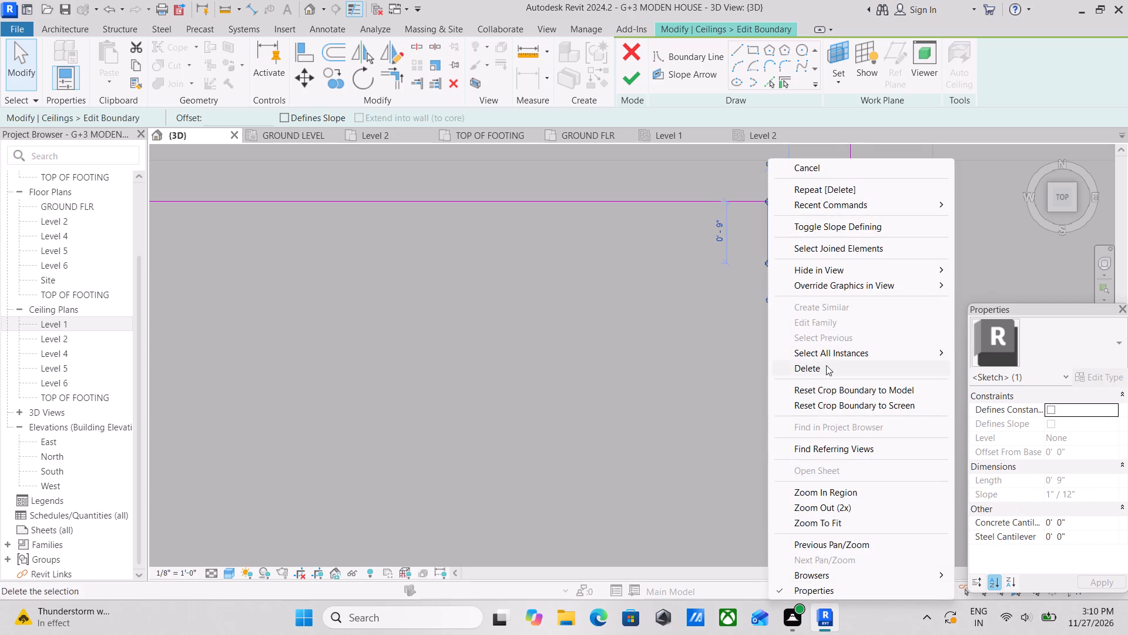
{"action": "left_click", "coordinate": [826, 365]}
Trim the inner north and east boundary lines to a single corner at the northeast.
{"action": "scroll", "coordinate": [750, 195], "scroll_direction": "up", "scroll_amount": 1}
{"action": "middle_click_drag", "start_coordinate": [757, 261], "coordinate": [754, 293]}
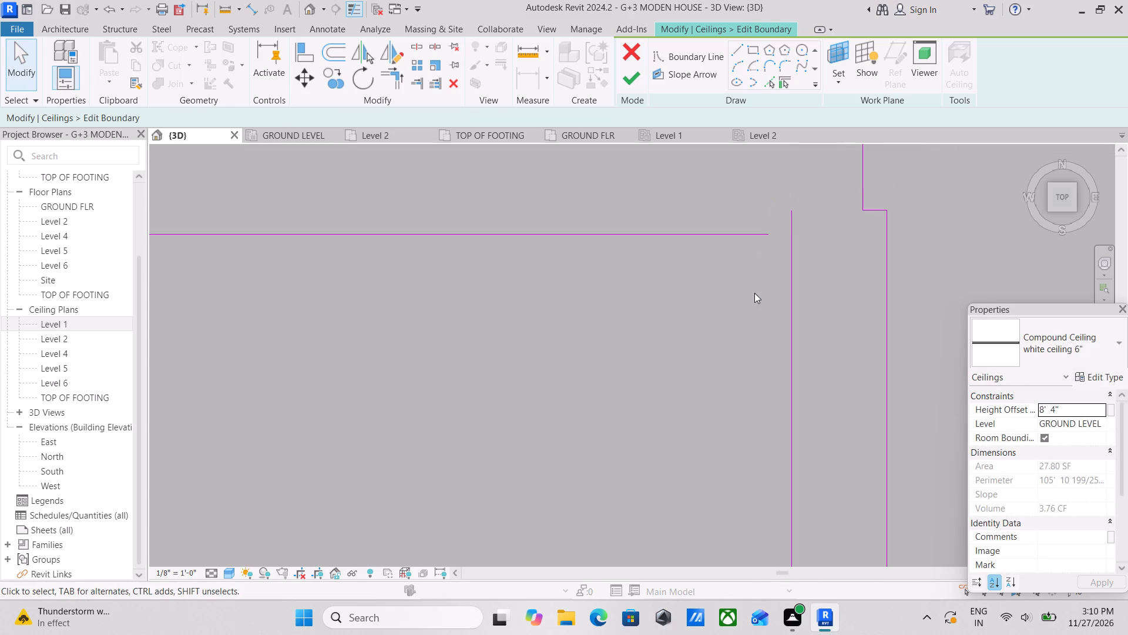
{"action": "type", "text": "tr"}
{"action": "left_click", "coordinate": [733, 233]}
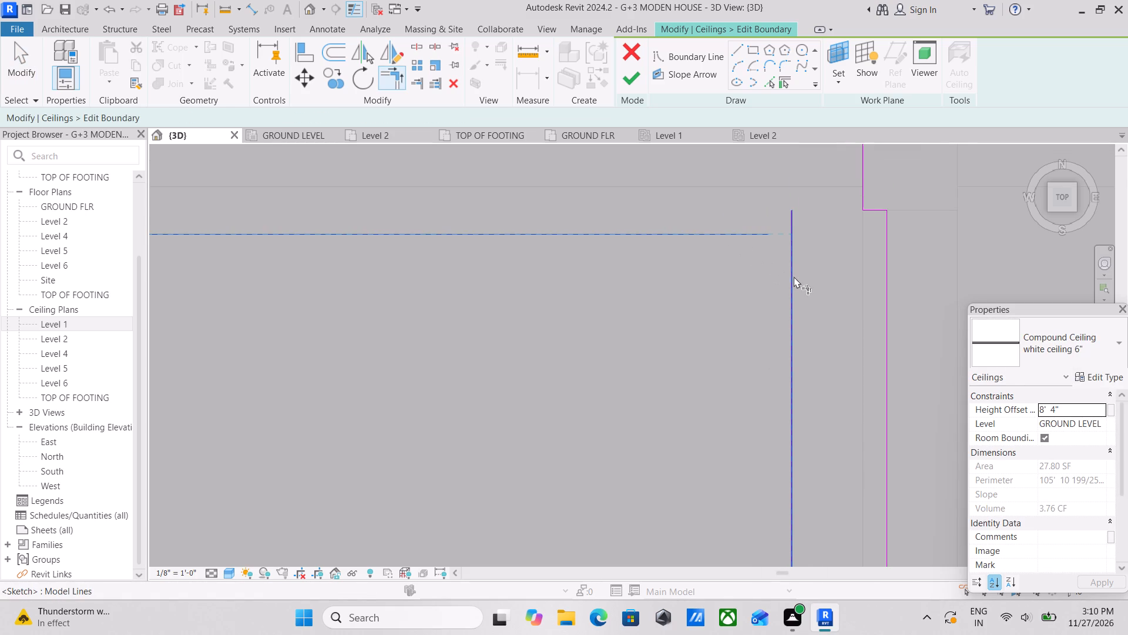
{"action": "left_click", "coordinate": [792, 276]}
{"action": "scroll", "coordinate": [791, 276], "scroll_direction": "down", "scroll_amount": 3}
{"action": "key", "text": "Escape"}
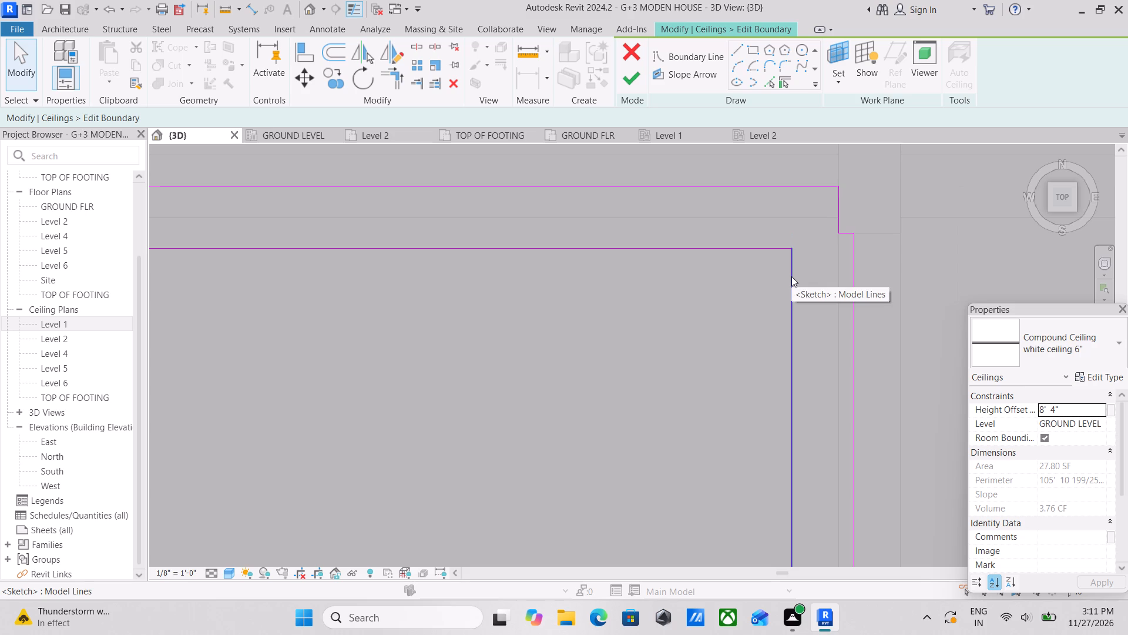
{"action": "scroll", "coordinate": [791, 276], "scroll_direction": "down", "scroll_amount": 5}
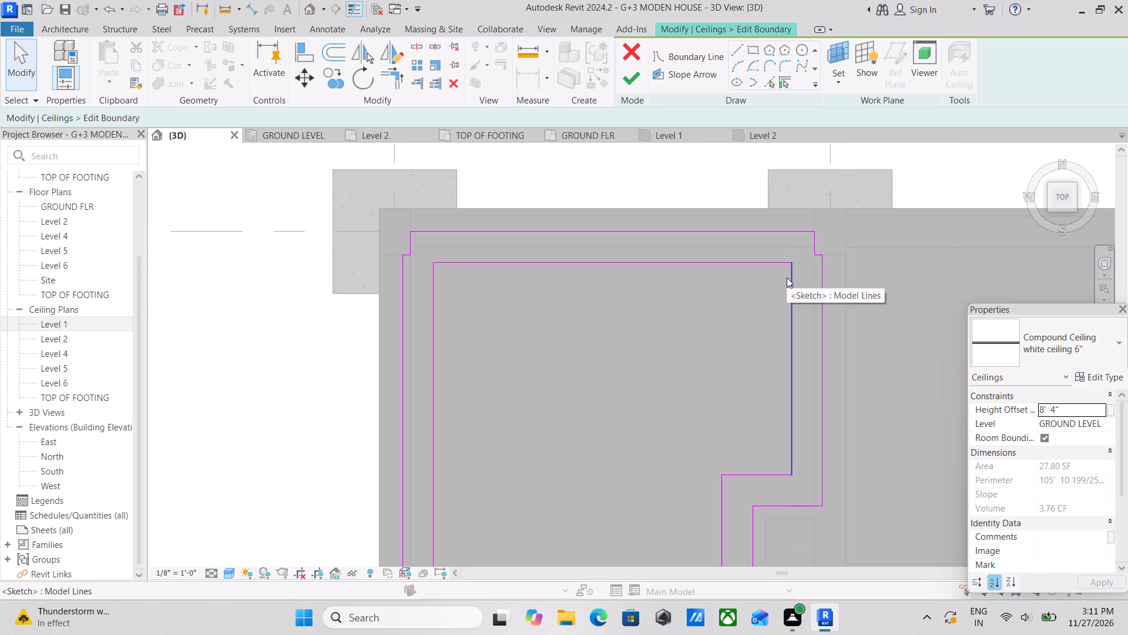
Delete the two short jog lines crossing the inner boundary's southwest corner.
{"action": "scroll", "coordinate": [787, 278], "scroll_direction": "down", "scroll_amount": 4}
{"action": "scroll", "coordinate": [718, 301], "scroll_direction": "down", "scroll_amount": 1}
{"action": "middle_click_drag", "start_coordinate": [719, 301], "coordinate": [748, 246]}
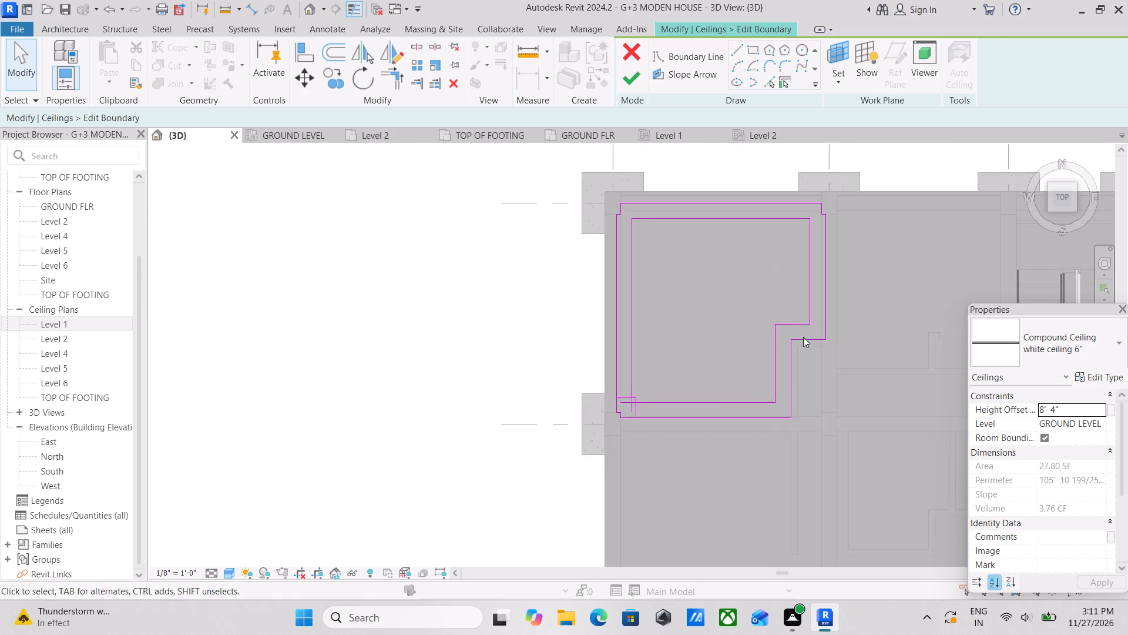
{"action": "scroll", "coordinate": [804, 337], "scroll_direction": "up", "scroll_amount": 6}
{"action": "middle_click_drag", "start_coordinate": [677, 332], "coordinate": [779, 219]}
{"action": "scroll", "coordinate": [729, 377], "scroll_direction": "up", "scroll_amount": 2}
{"action": "scroll", "coordinate": [462, 355], "scroll_direction": "up", "scroll_amount": 2}
{"action": "key", "text": "Escape"}
{"action": "scroll", "coordinate": [423, 408], "scroll_direction": "up", "scroll_amount": 2}
{"action": "key", "text": "Escape"}
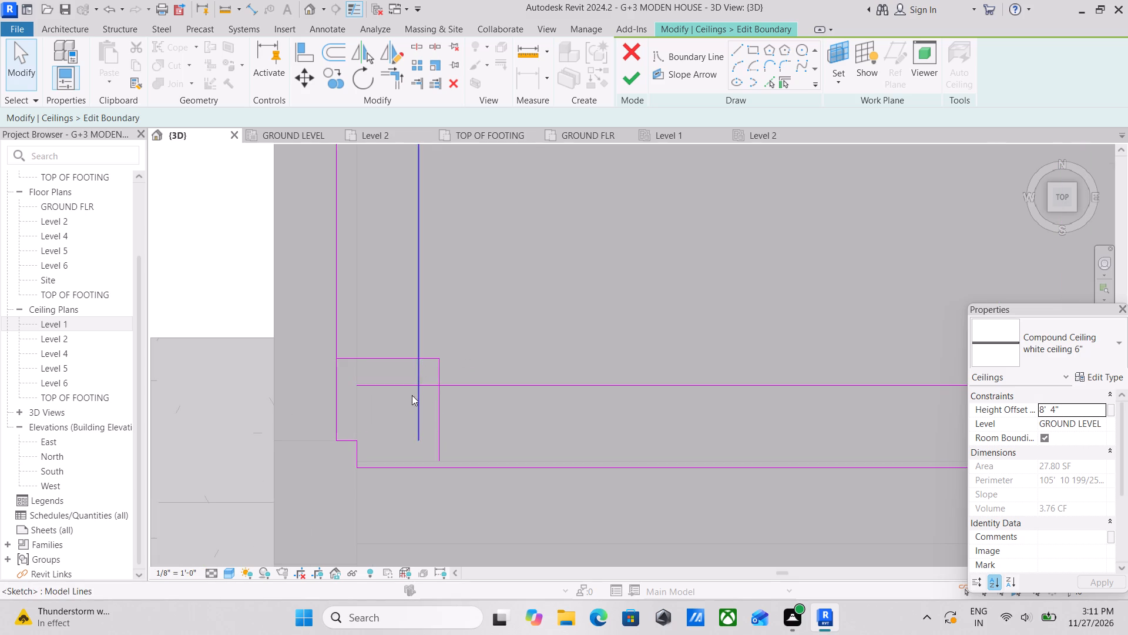
{"action": "left_click", "coordinate": [435, 418]}
{"action": "right_click", "coordinate": [435, 418]}
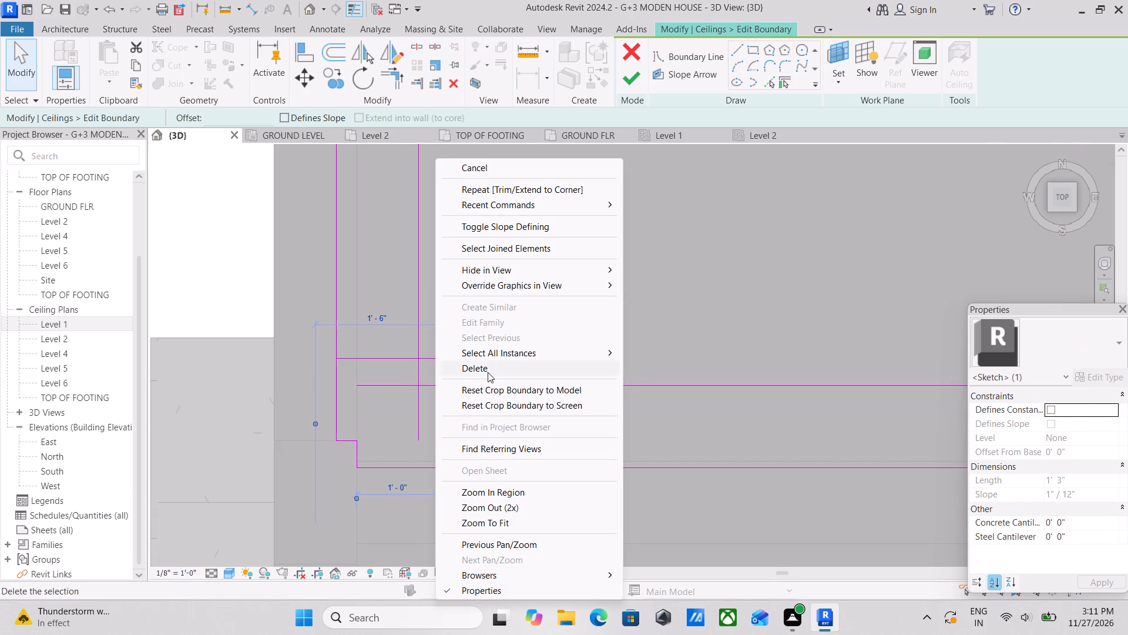
{"action": "left_click", "coordinate": [488, 370]}
{"action": "left_click", "coordinate": [398, 360]}
{"action": "right_click", "coordinate": [398, 360]}
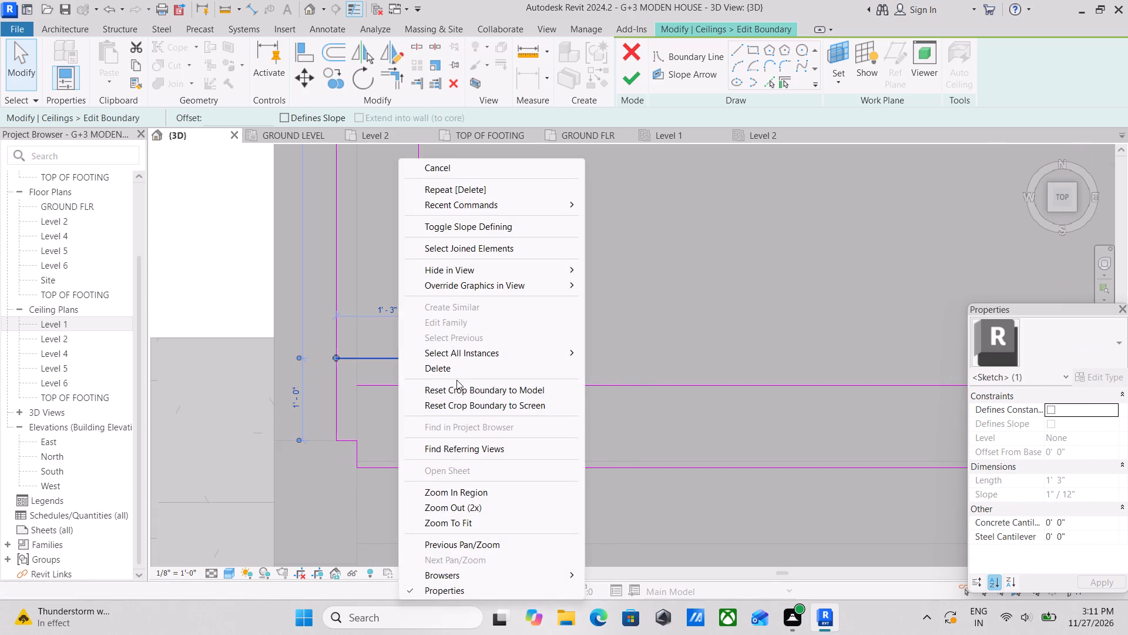
{"action": "left_click", "coordinate": [459, 373]}
Trim the inner west and south boundary lines to a single corner at the southwest.
{"action": "scroll", "coordinate": [469, 332], "scroll_direction": "up", "scroll_amount": 2}
{"action": "middle_click_drag", "start_coordinate": [476, 350], "coordinate": [474, 378]}
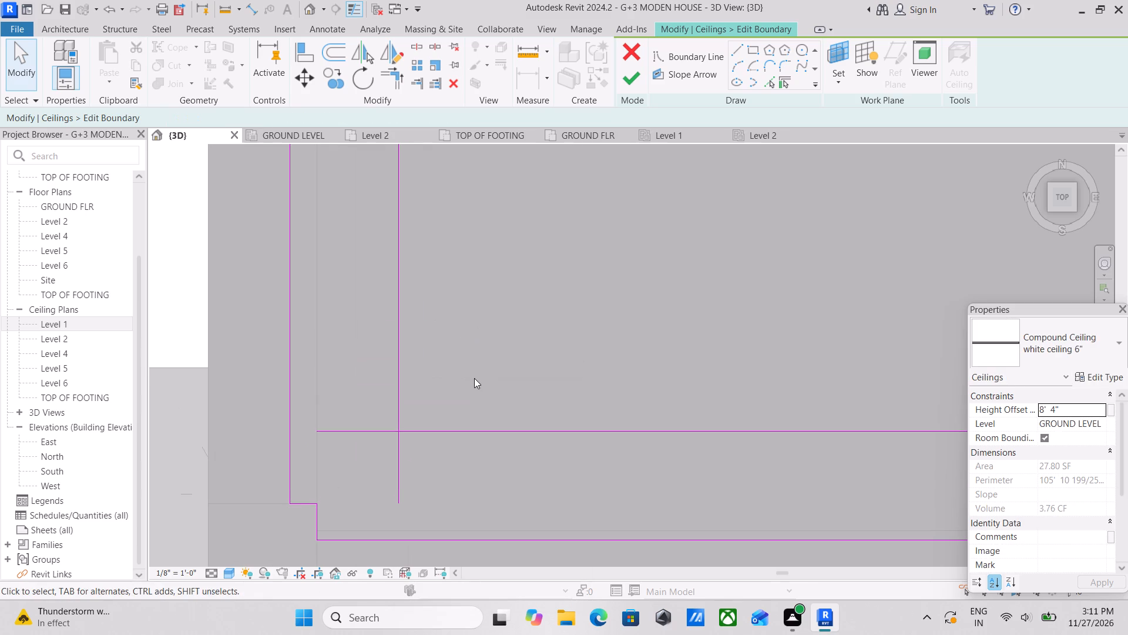
{"action": "type", "text": "tr"}
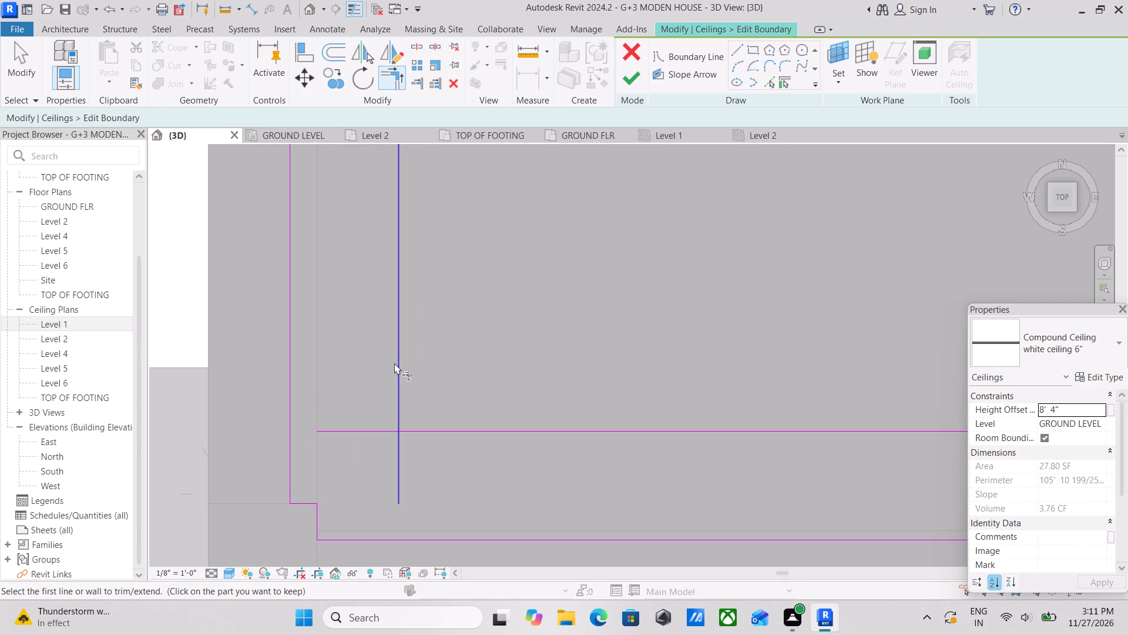
{"action": "left_click", "coordinate": [398, 363]}
{"action": "left_click", "coordinate": [449, 432]}
{"action": "scroll", "coordinate": [556, 338], "scroll_direction": "down", "scroll_amount": 4}
{"action": "key", "text": "Escape"}
Check the full inner and outer loops and finish the boundary edit of BED ROOM 10's perimeter ceiling.
{"action": "scroll", "coordinate": [585, 329], "scroll_direction": "down", "scroll_amount": 6}
{"action": "middle_click_drag", "start_coordinate": [677, 310], "coordinate": [679, 420]}
{"action": "middle_click_drag", "start_coordinate": [699, 331], "coordinate": [680, 396]}
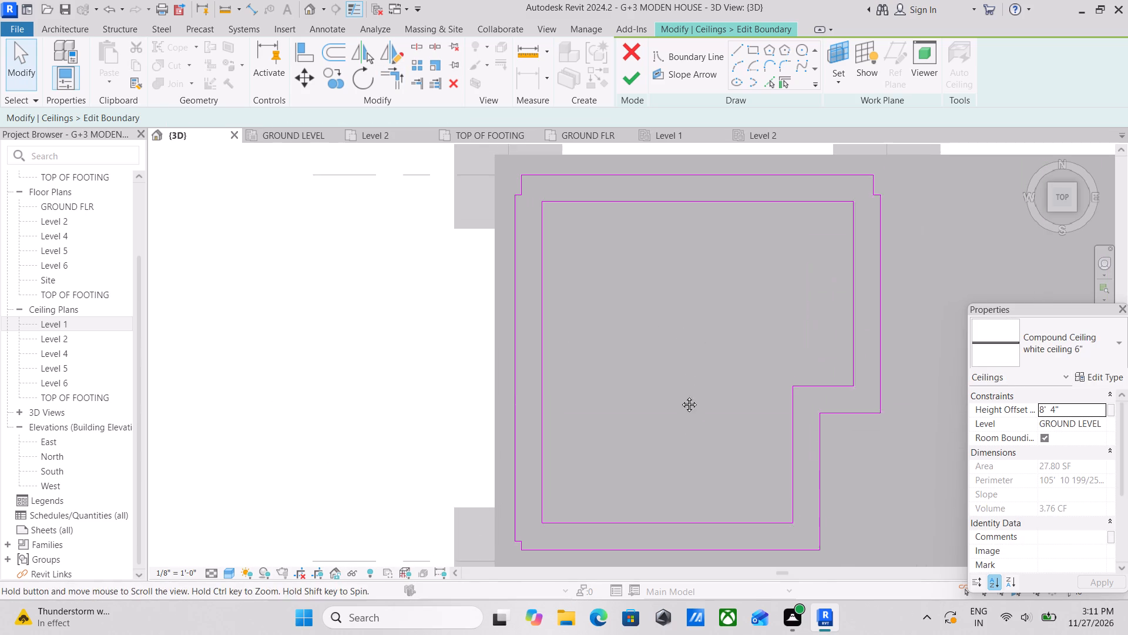
{"action": "middle_click_drag", "start_coordinate": [680, 396], "coordinate": [680, 397]}
{"action": "middle_click_drag", "start_coordinate": [731, 286], "coordinate": [710, 300]}
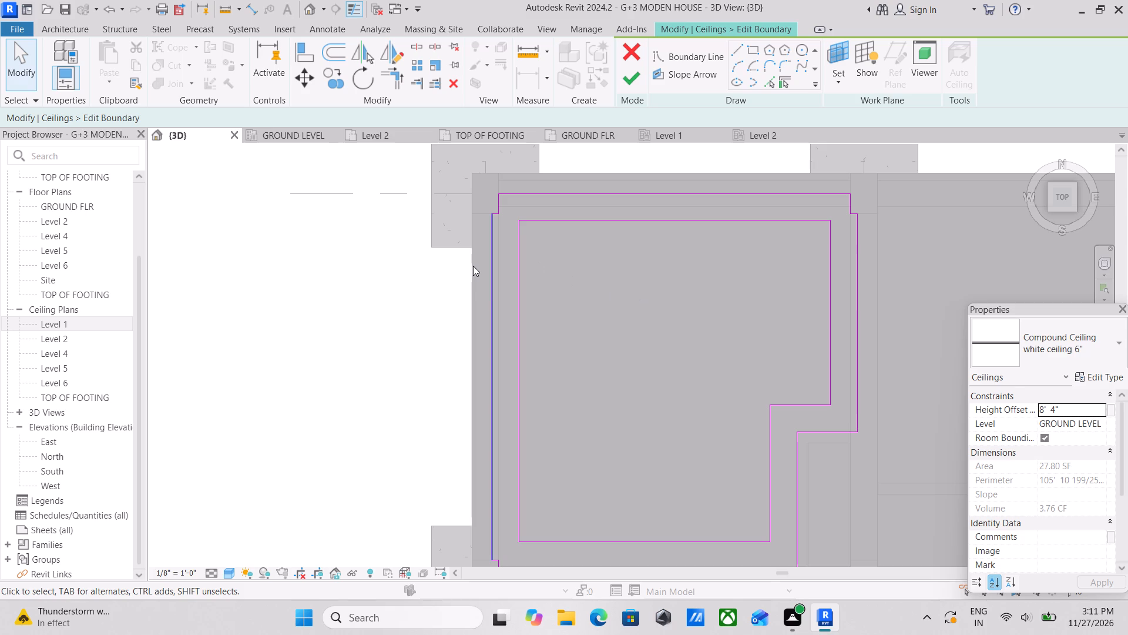
{"action": "scroll", "coordinate": [502, 258], "scroll_direction": "down", "scroll_amount": 2}
{"action": "scroll", "coordinate": [605, 331], "scroll_direction": "up", "scroll_amount": 2}
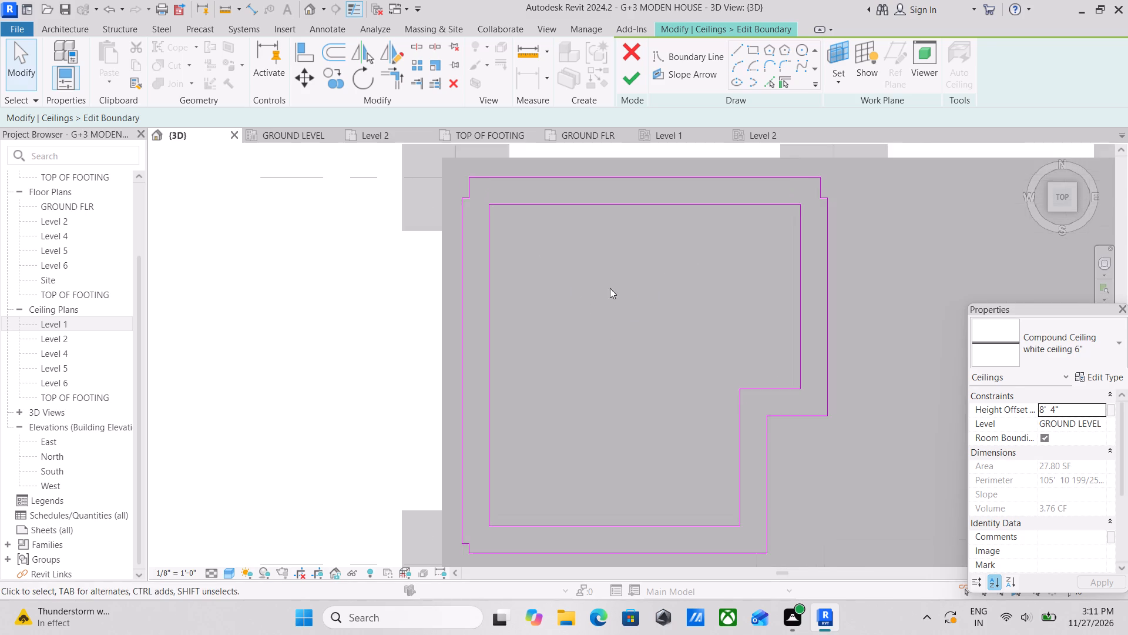
{"action": "middle_click_drag", "start_coordinate": [610, 293], "coordinate": [609, 335]}
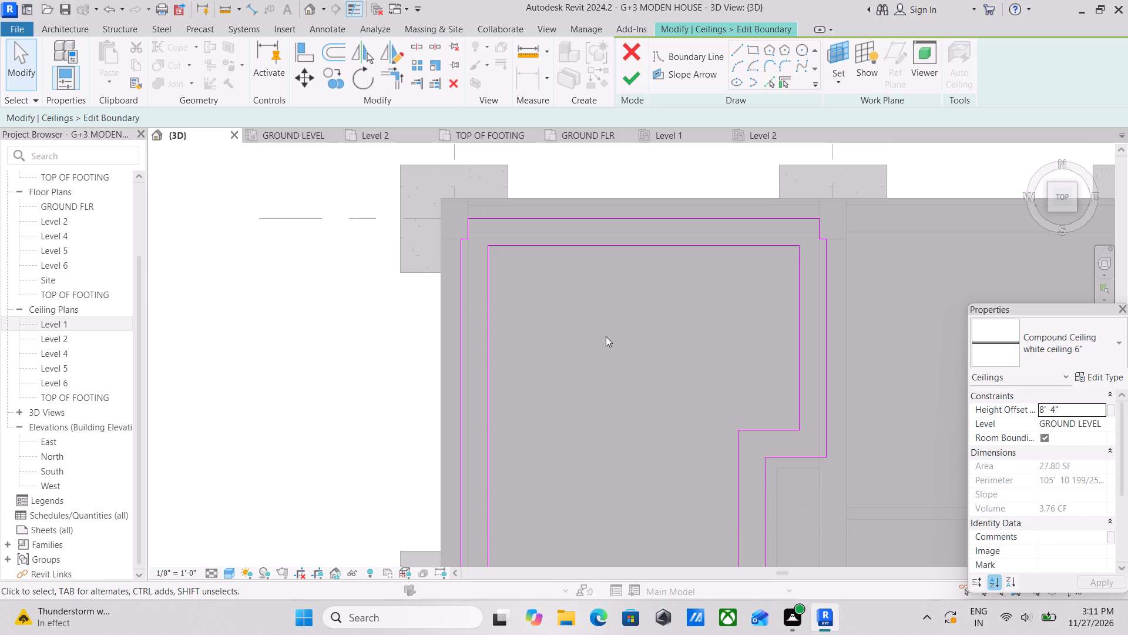
{"action": "left_click", "coordinate": [637, 72]}
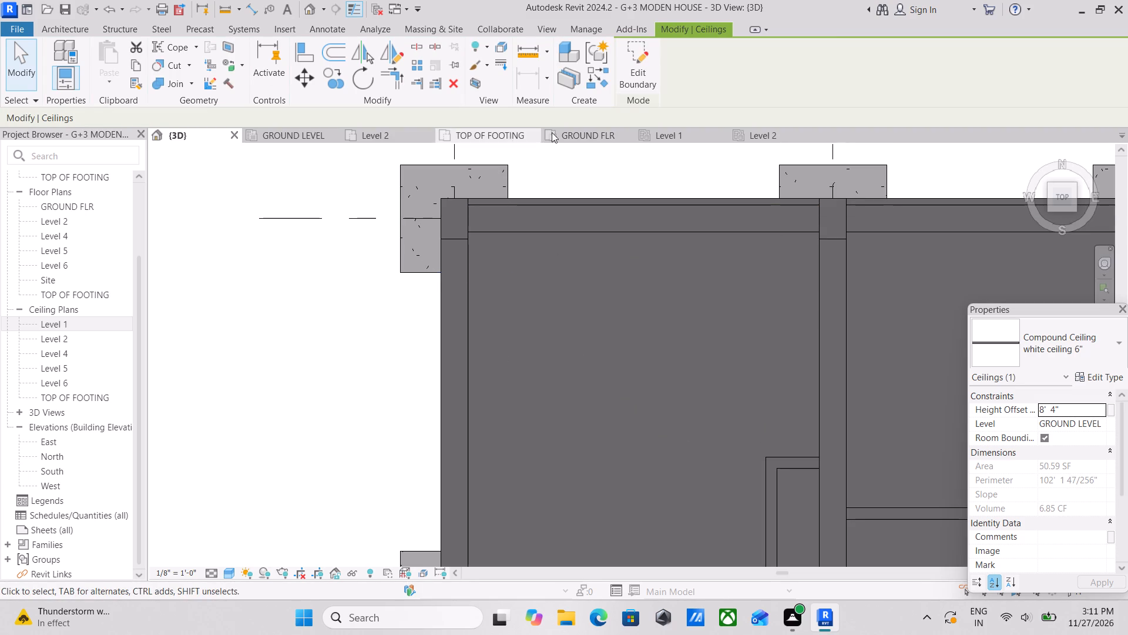
Look through the project's list of views and expand the 3D Views group.
{"action": "scroll", "coordinate": [38, 467], "scroll_direction": "down", "scroll_amount": 2}
{"action": "scroll", "coordinate": [26, 553], "scroll_direction": "down", "scroll_amount": 1}
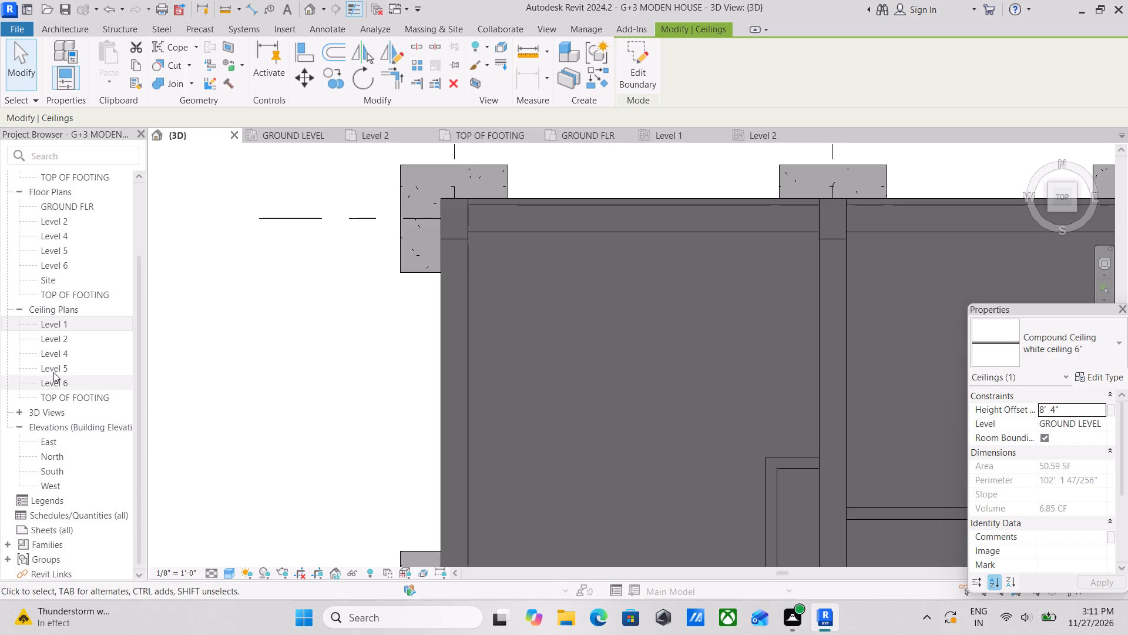
{"action": "scroll", "coordinate": [52, 205], "scroll_direction": "up", "scroll_amount": 4}
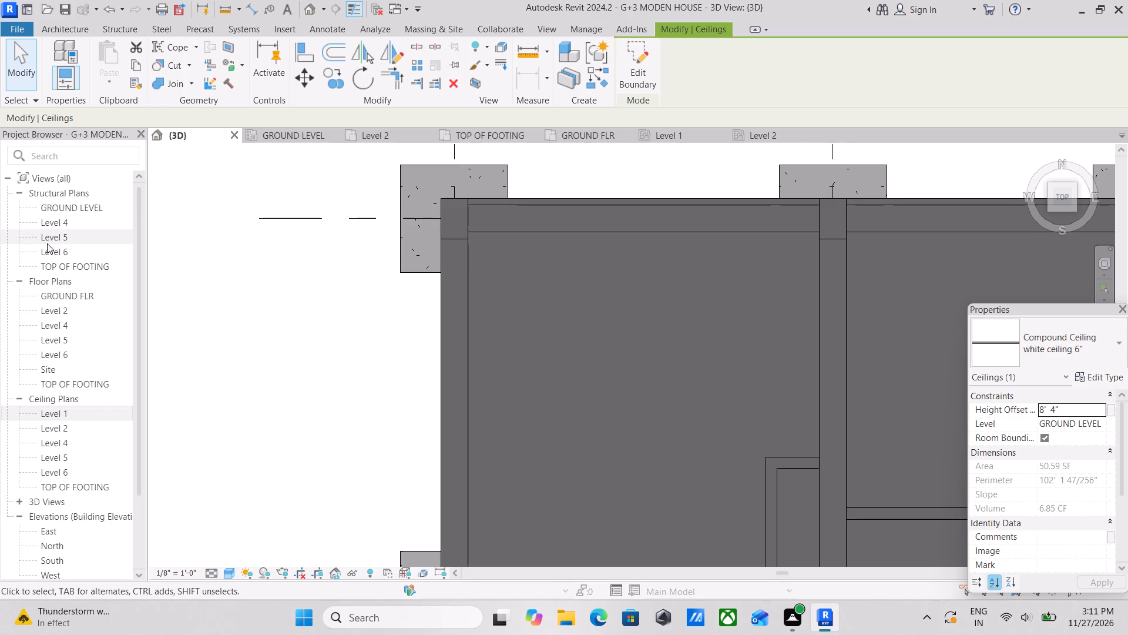
{"action": "scroll", "coordinate": [48, 335], "scroll_direction": "down", "scroll_amount": 3}
{"action": "scroll", "coordinate": [82, 493], "scroll_direction": "down", "scroll_amount": 3}
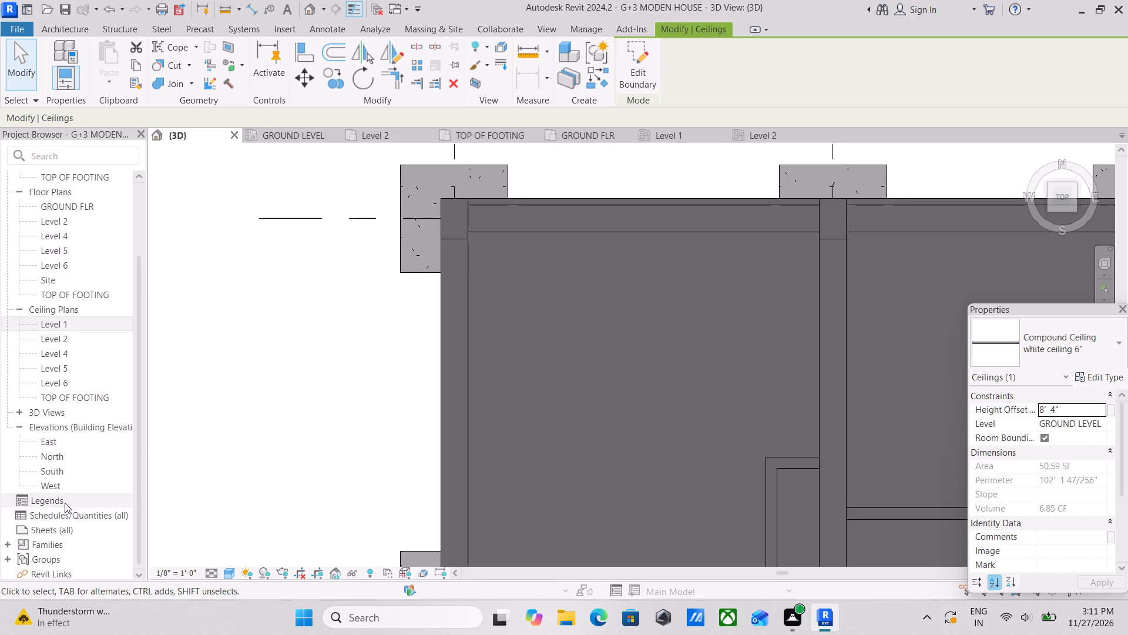
{"action": "scroll", "coordinate": [59, 507], "scroll_direction": "down", "scroll_amount": 2}
{"action": "scroll", "coordinate": [45, 453], "scroll_direction": "up", "scroll_amount": 4}
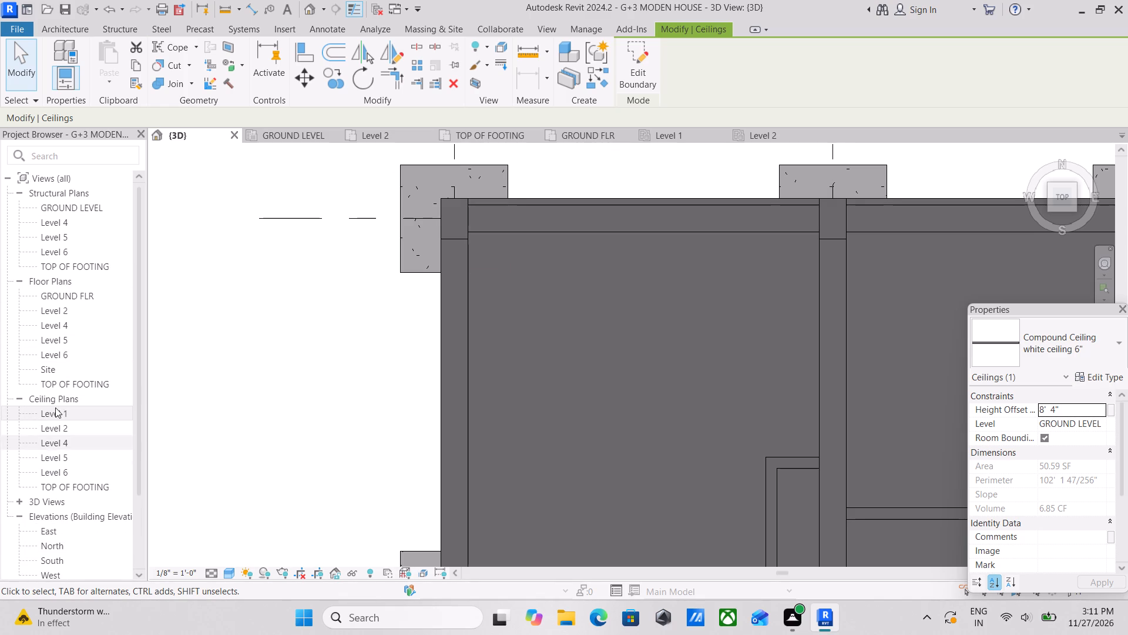
{"action": "scroll", "coordinate": [56, 467], "scroll_direction": "down", "scroll_amount": 1}
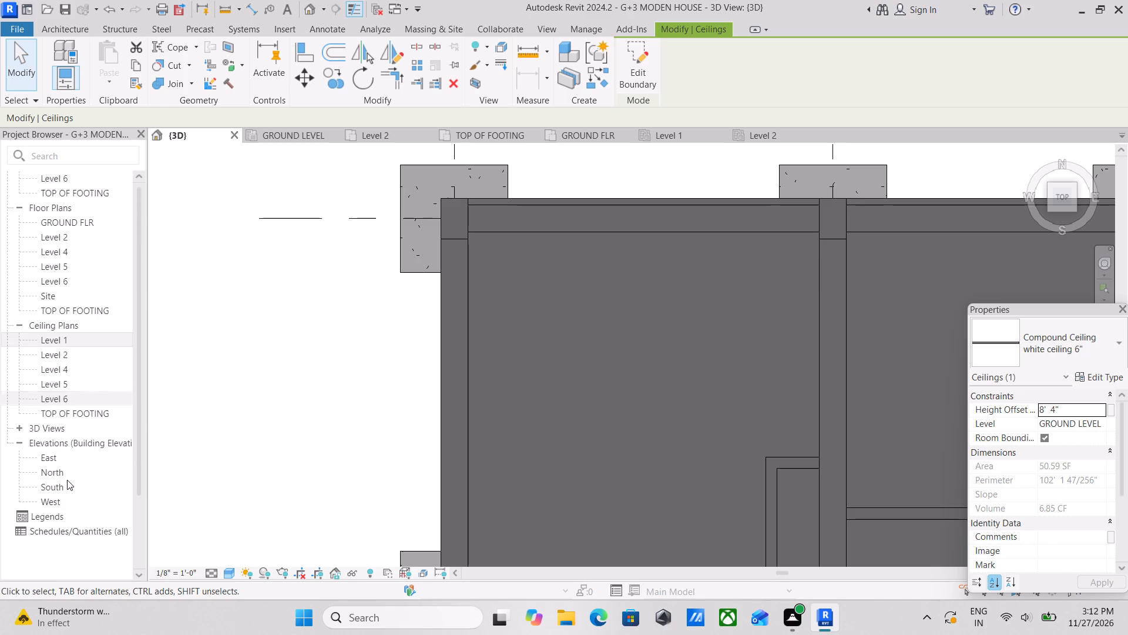
{"action": "scroll", "coordinate": [67, 480], "scroll_direction": "down", "scroll_amount": 1}
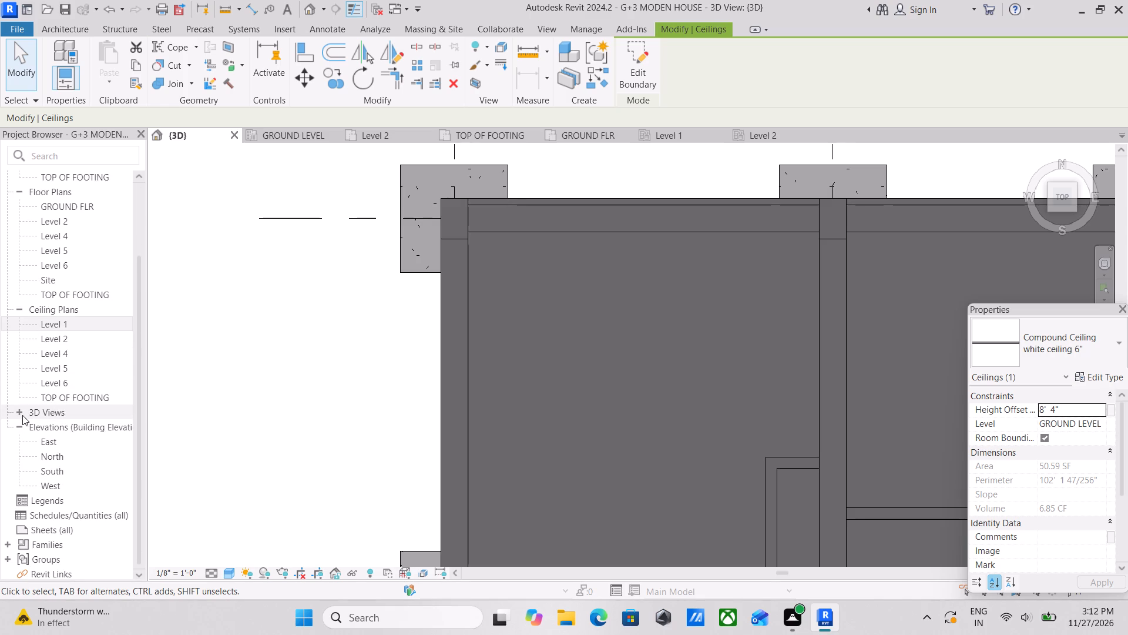
{"action": "left_click", "coordinate": [22, 415]}
{"action": "scroll", "coordinate": [115, 490], "scroll_direction": "down", "scroll_amount": 2}
{"action": "scroll", "coordinate": [46, 517], "scroll_direction": "down", "scroll_amount": 1}
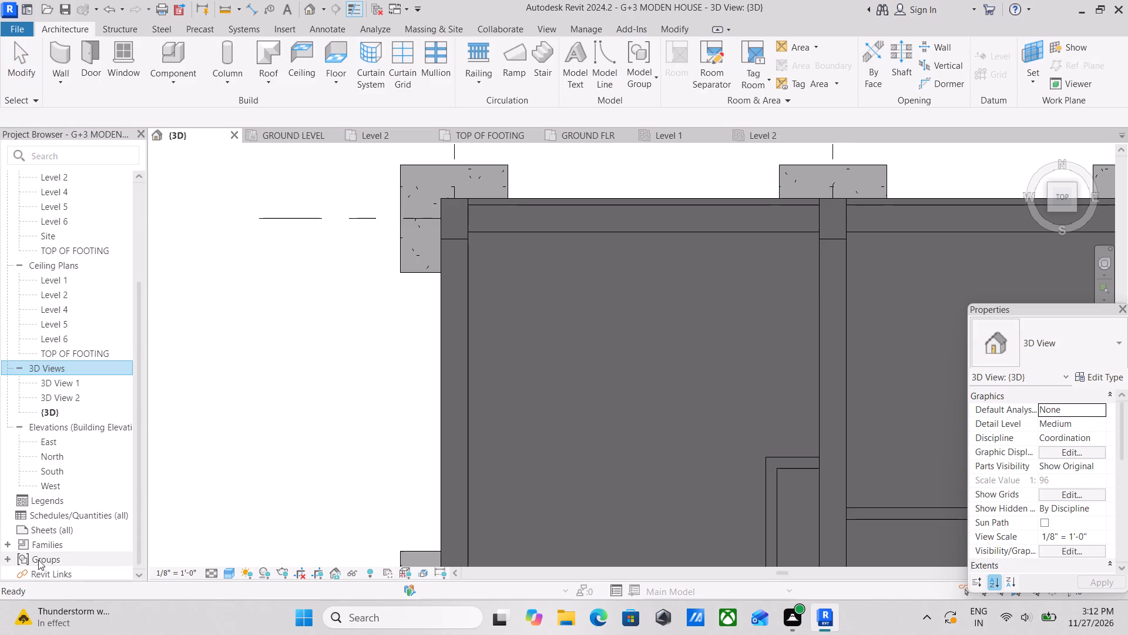
{"action": "scroll", "coordinate": [37, 569], "scroll_direction": "down", "scroll_amount": 2}
{"action": "scroll", "coordinate": [36, 571], "scroll_direction": "up", "scroll_amount": 1}
{"action": "scroll", "coordinate": [48, 325], "scroll_direction": "up", "scroll_amount": 4}
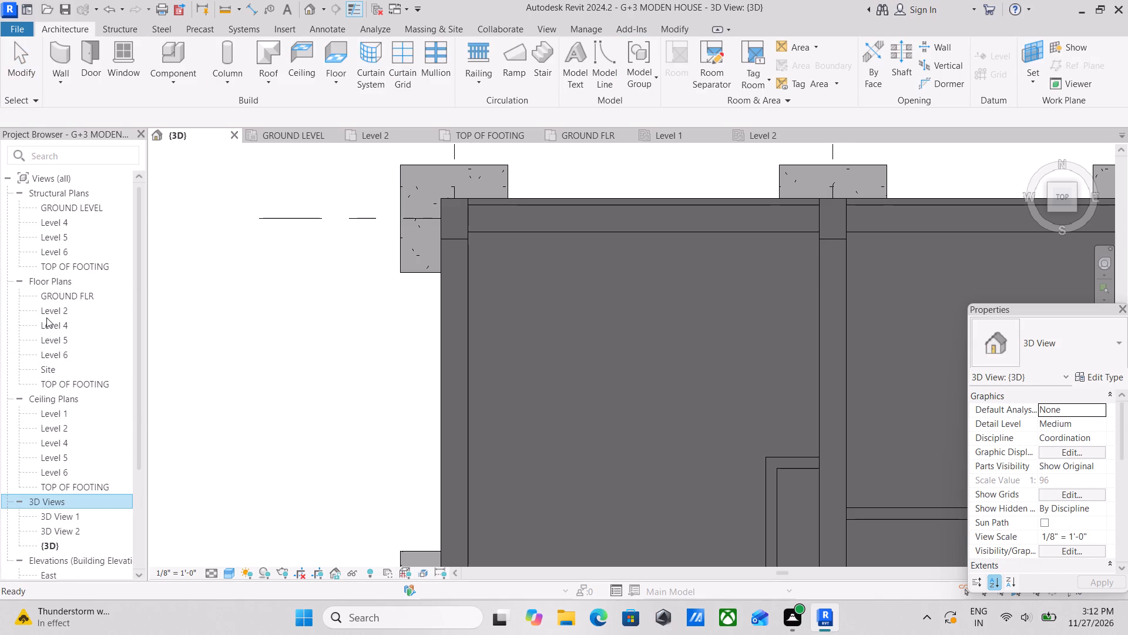
{"action": "scroll", "coordinate": [84, 206], "scroll_direction": "up", "scroll_amount": 2}
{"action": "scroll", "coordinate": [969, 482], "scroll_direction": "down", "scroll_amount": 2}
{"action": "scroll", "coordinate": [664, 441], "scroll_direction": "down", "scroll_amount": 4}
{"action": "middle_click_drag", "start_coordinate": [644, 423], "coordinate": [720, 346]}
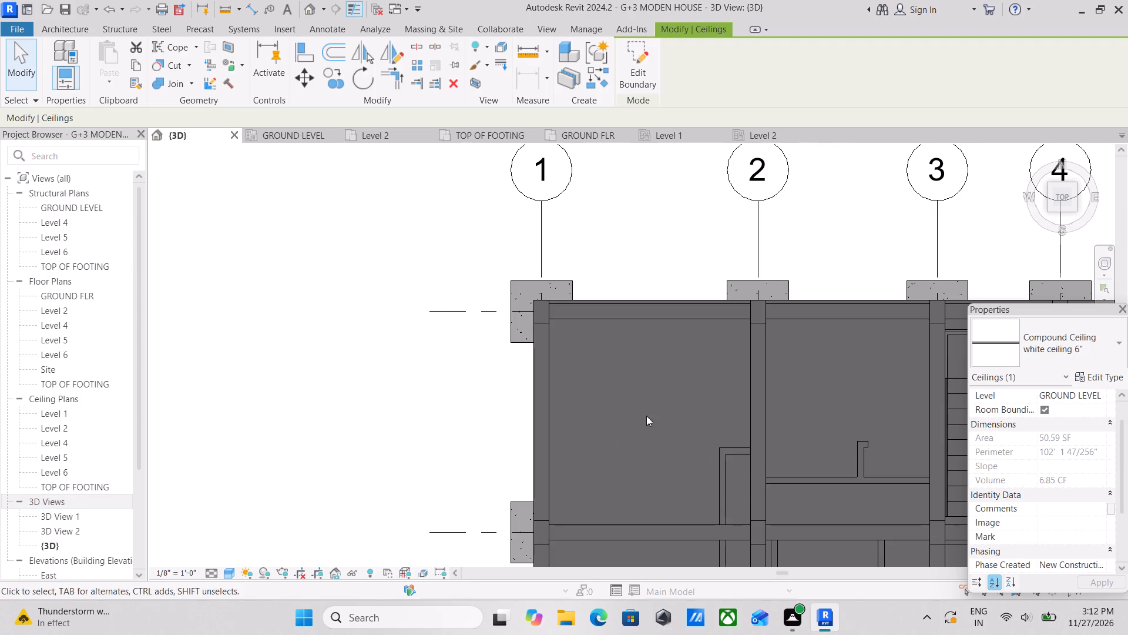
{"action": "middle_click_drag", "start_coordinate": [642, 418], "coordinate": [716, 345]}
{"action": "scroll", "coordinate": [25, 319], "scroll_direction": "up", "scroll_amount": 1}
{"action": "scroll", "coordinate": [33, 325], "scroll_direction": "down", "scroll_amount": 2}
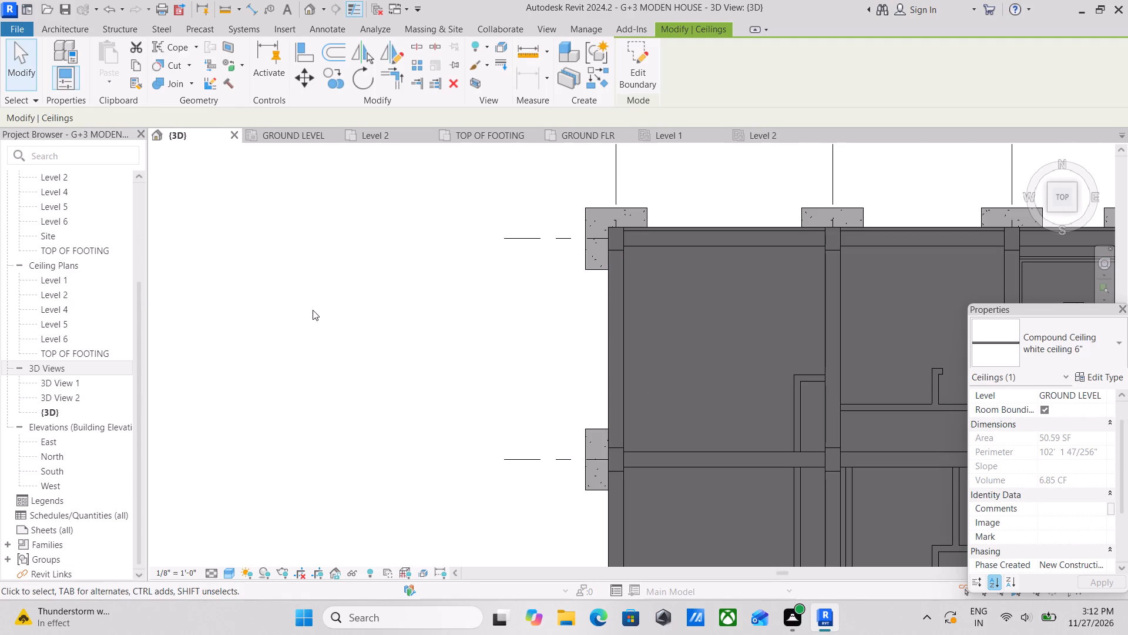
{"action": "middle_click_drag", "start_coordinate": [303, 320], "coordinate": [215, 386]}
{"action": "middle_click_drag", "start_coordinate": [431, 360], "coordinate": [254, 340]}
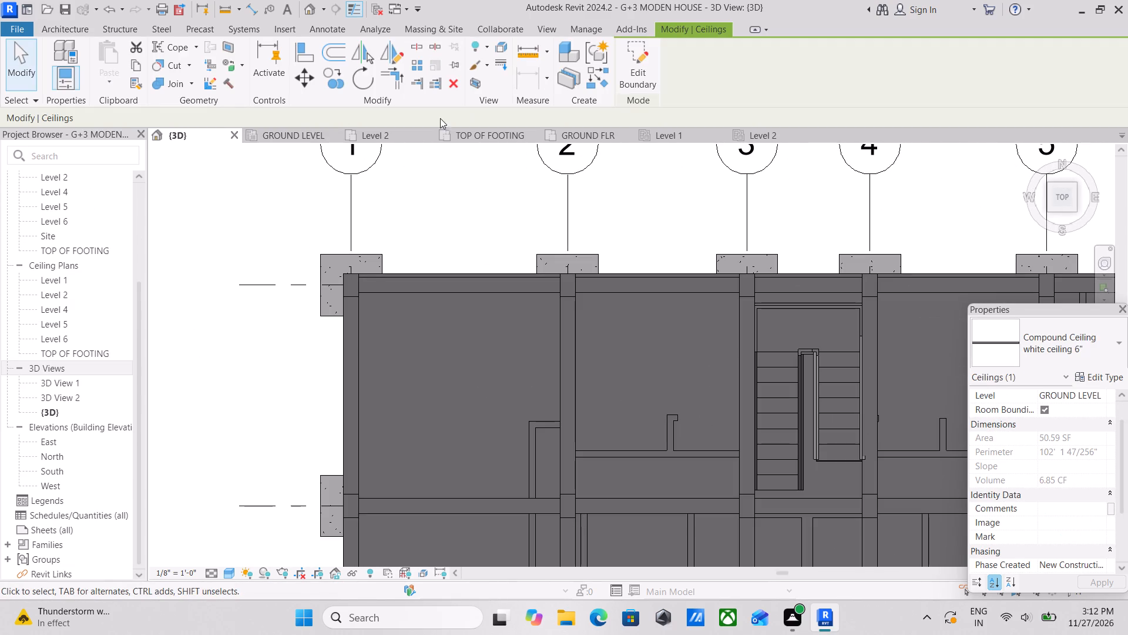
Place a perspective camera on BED ROOM 10's north wall near grid 2, aimed southwest across the room.
{"action": "left_click", "coordinate": [556, 131]}
{"action": "middle_click_drag", "start_coordinate": [533, 285], "coordinate": [465, 346]}
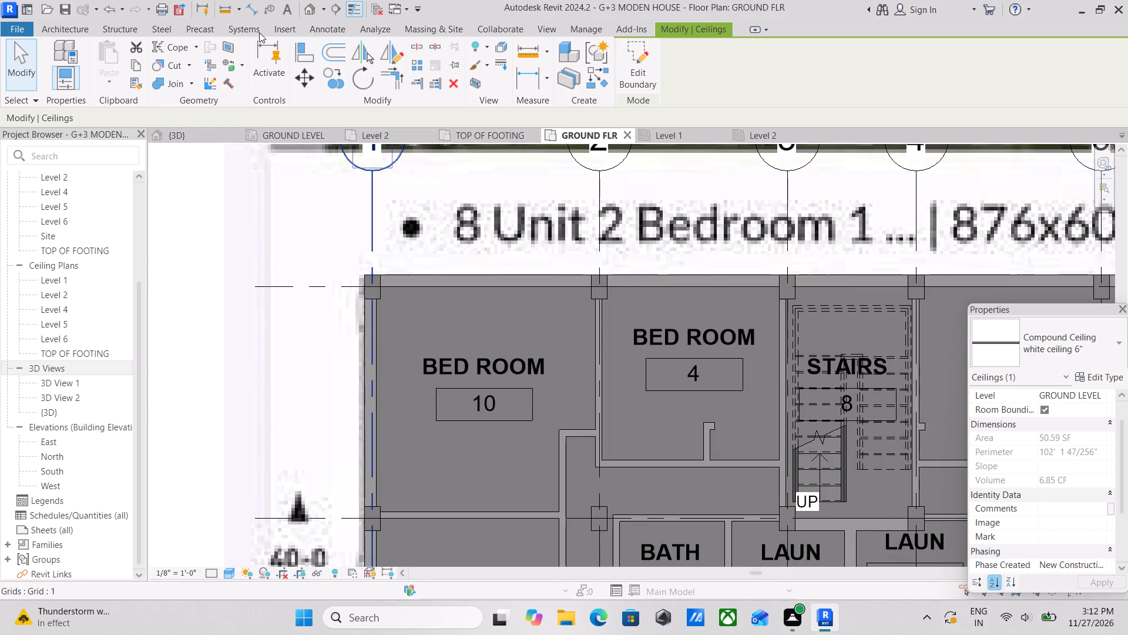
{"action": "left_click", "coordinate": [317, 6]}
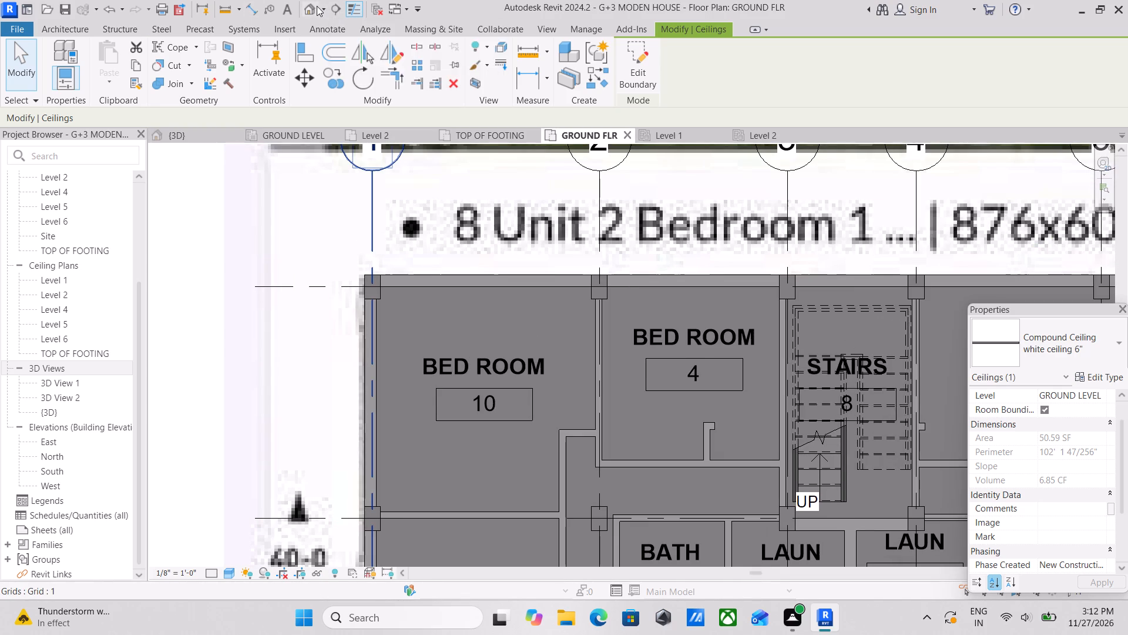
{"action": "left_click", "coordinate": [321, 9]}
{"action": "left_click", "coordinate": [324, 39]}
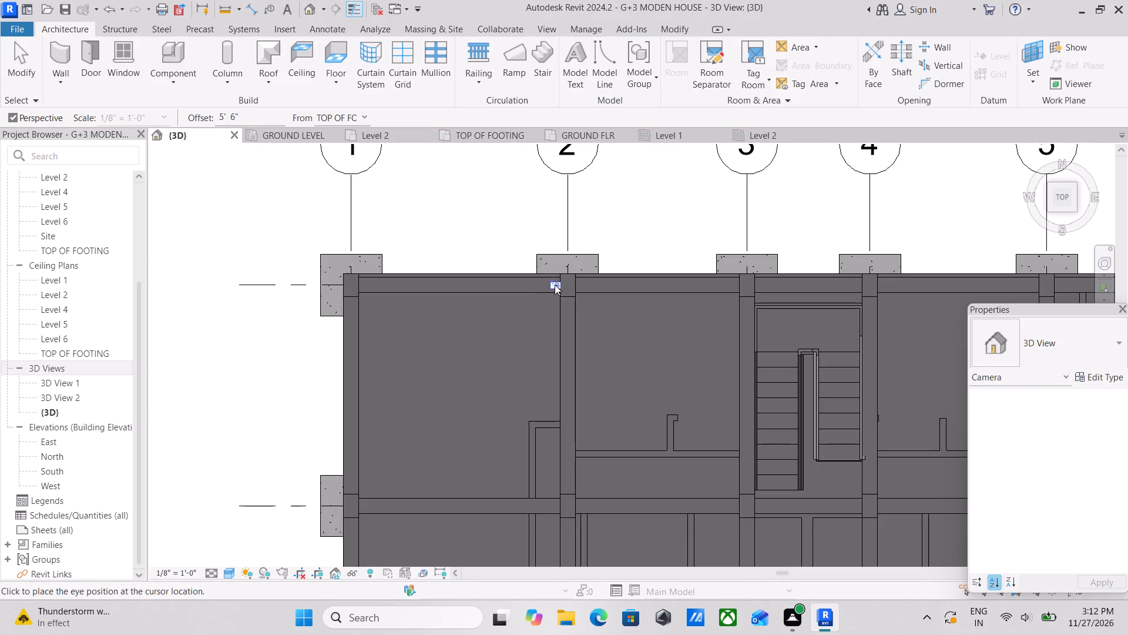
{"action": "left_click", "coordinate": [555, 283]}
{"action": "middle_click_drag", "start_coordinate": [448, 378], "coordinate": [538, 327]}
{"action": "left_click", "coordinate": [429, 418]}
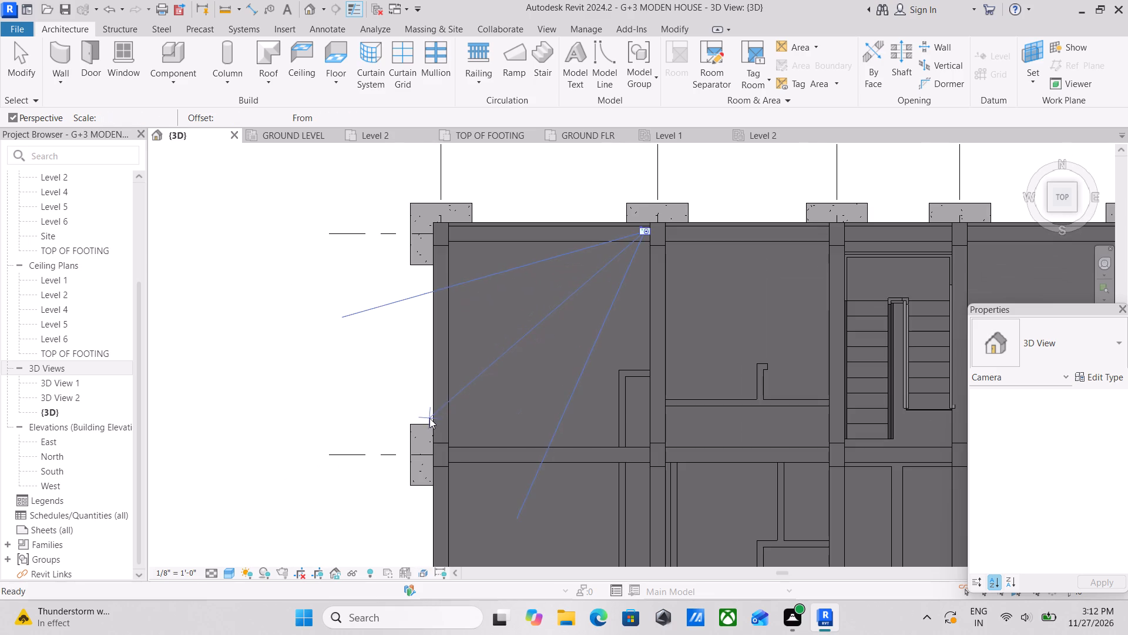
{"action": "scroll", "coordinate": [525, 319], "scroll_direction": "down", "scroll_amount": 1}
{"action": "middle_click_drag", "start_coordinate": [525, 319], "coordinate": [462, 275]}
{"action": "scroll", "coordinate": [504, 330], "scroll_direction": "down", "scroll_amount": 3}
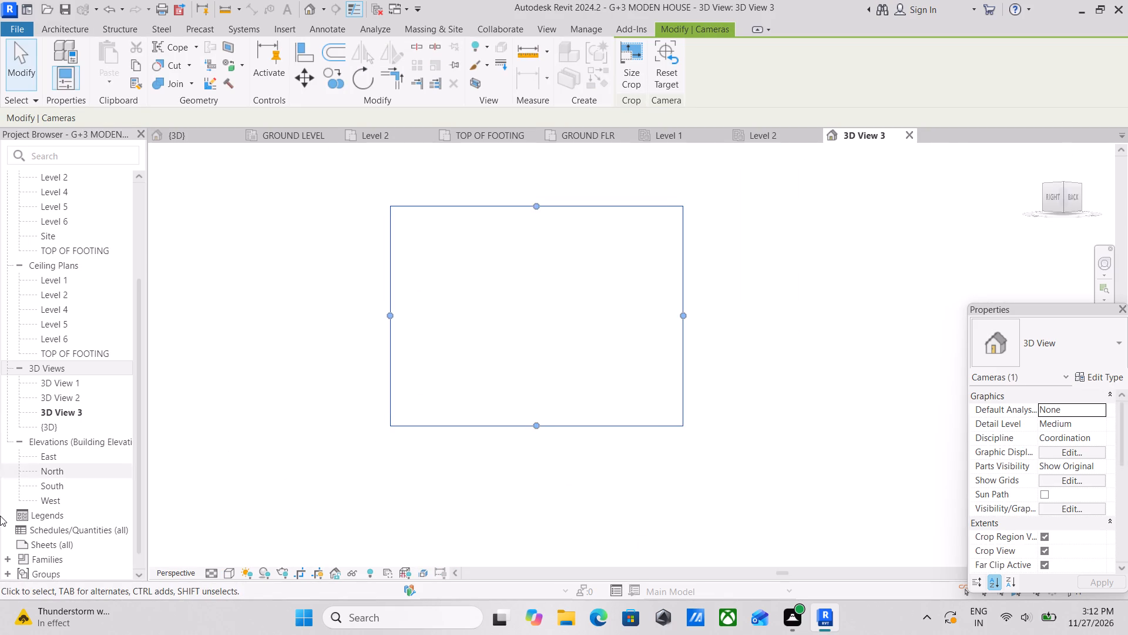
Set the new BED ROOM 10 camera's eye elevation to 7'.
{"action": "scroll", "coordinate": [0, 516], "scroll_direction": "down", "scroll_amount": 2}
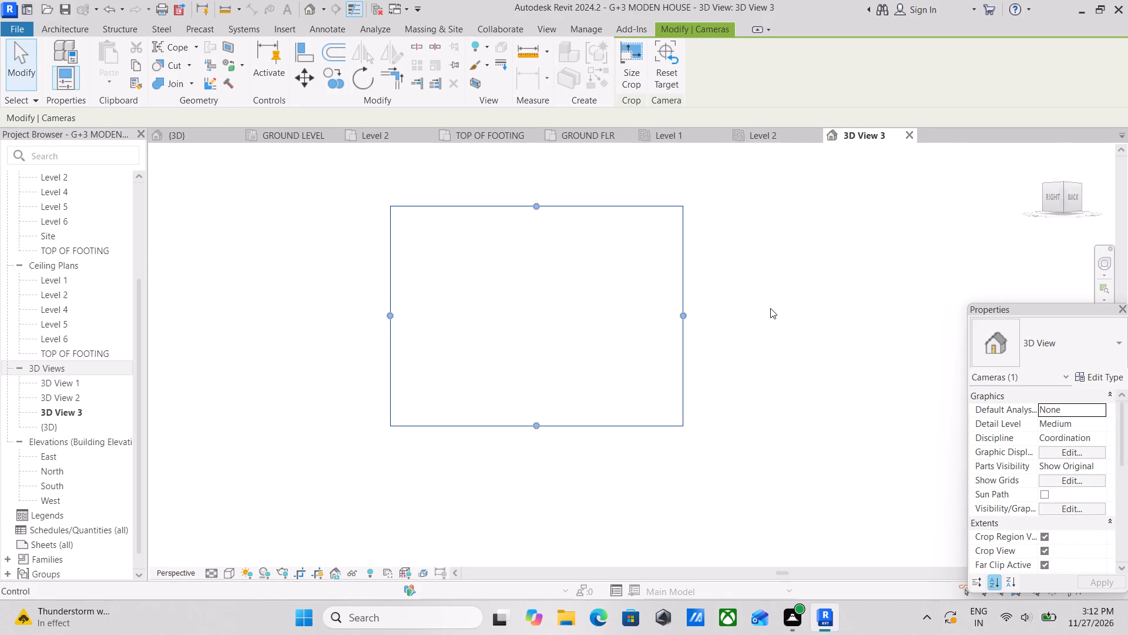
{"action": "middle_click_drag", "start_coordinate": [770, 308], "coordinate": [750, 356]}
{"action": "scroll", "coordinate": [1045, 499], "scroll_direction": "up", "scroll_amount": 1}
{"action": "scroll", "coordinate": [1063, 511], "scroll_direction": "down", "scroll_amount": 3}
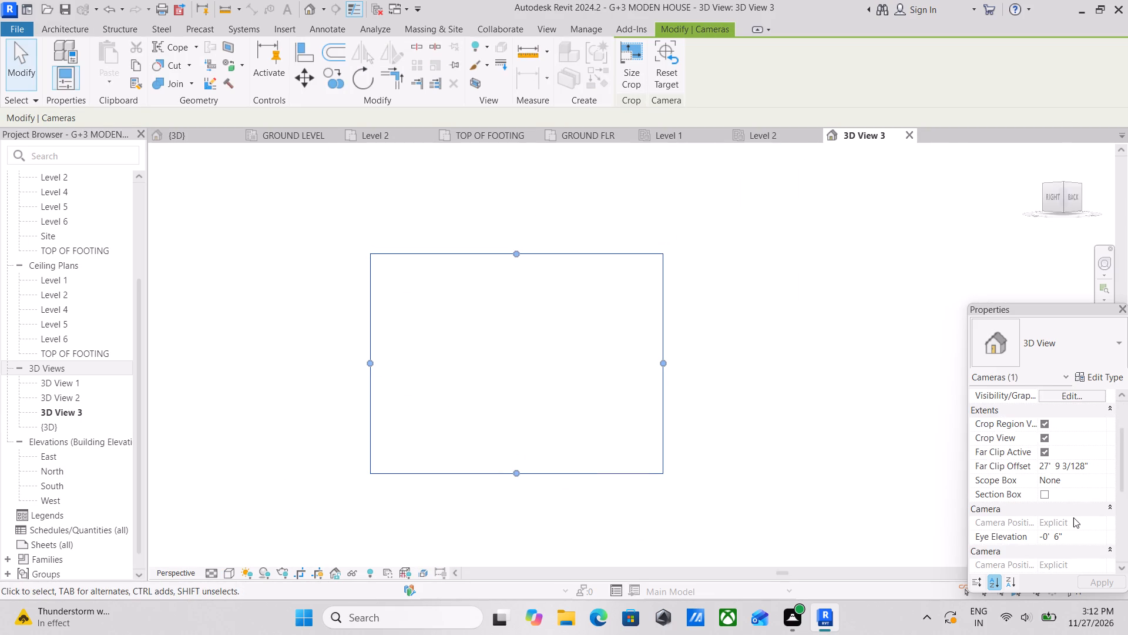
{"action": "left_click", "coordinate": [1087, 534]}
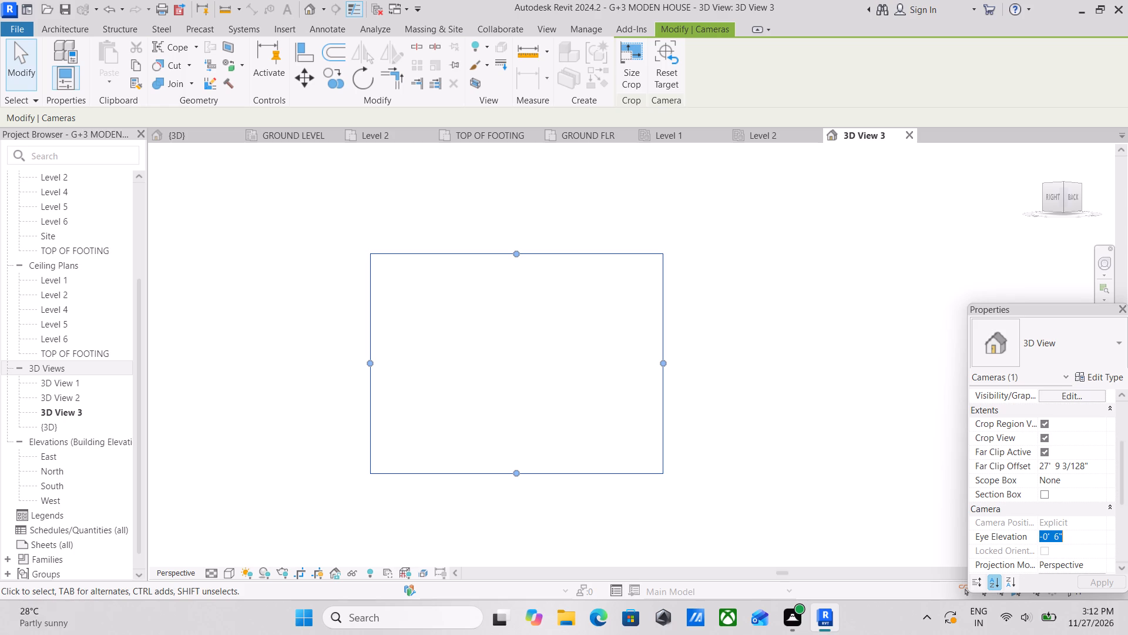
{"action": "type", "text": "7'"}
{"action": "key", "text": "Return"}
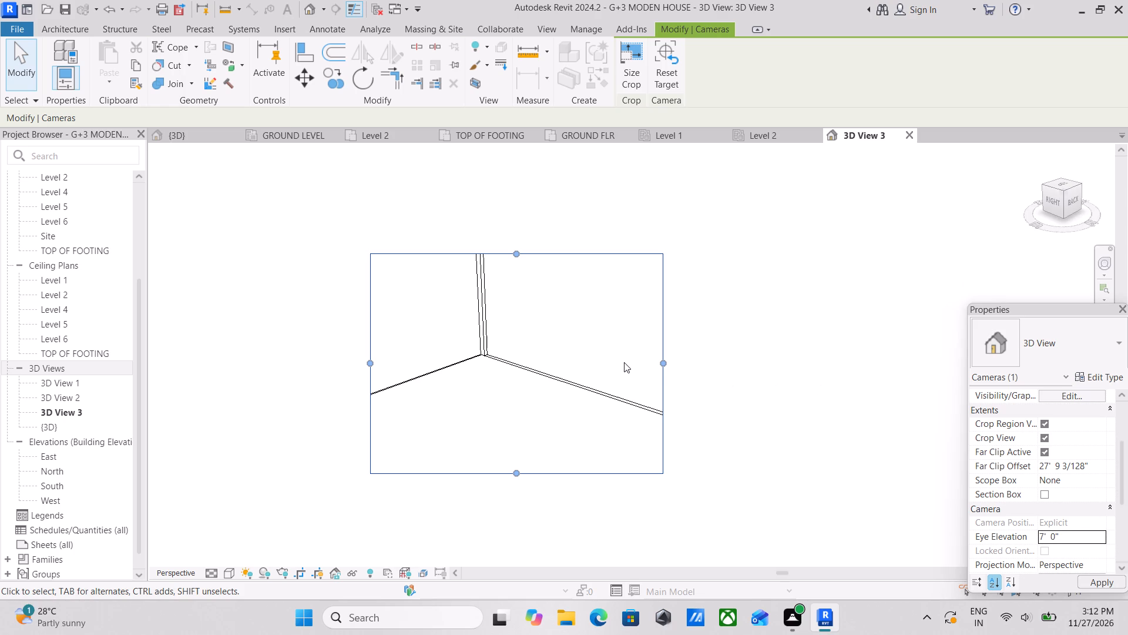
Set the BED ROOM 10 camera's eye elevation to 8'.
{"action": "scroll", "coordinate": [618, 366], "scroll_direction": "down", "scroll_amount": 2}
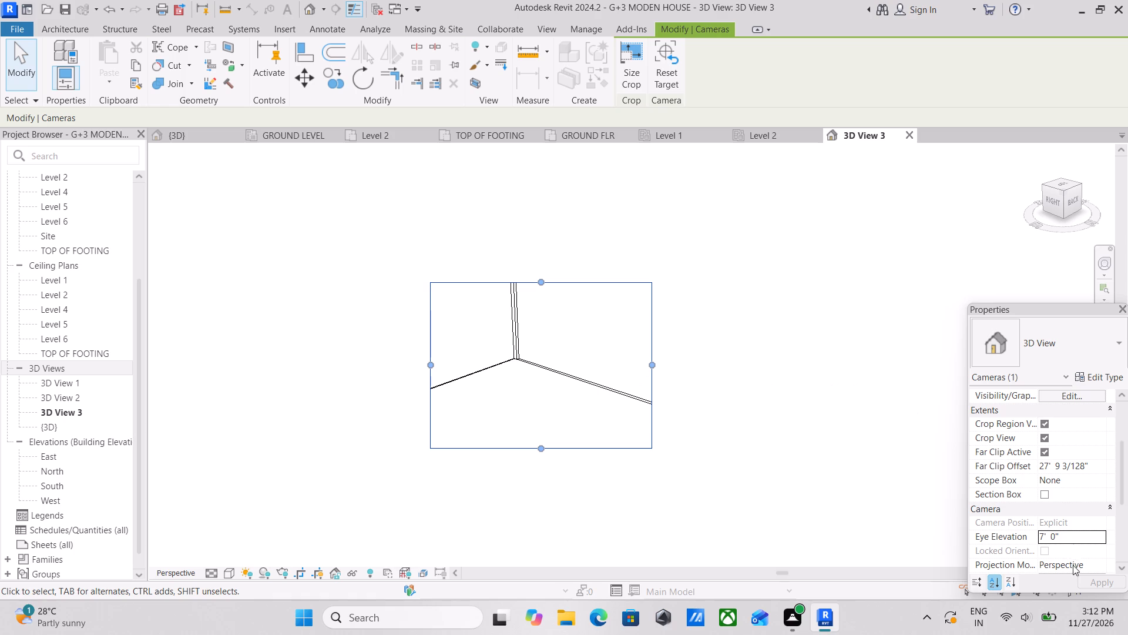
{"action": "left_click", "coordinate": [1070, 532]}
{"action": "key", "text": "1"}
{"action": "key", "text": "BackSpace"}
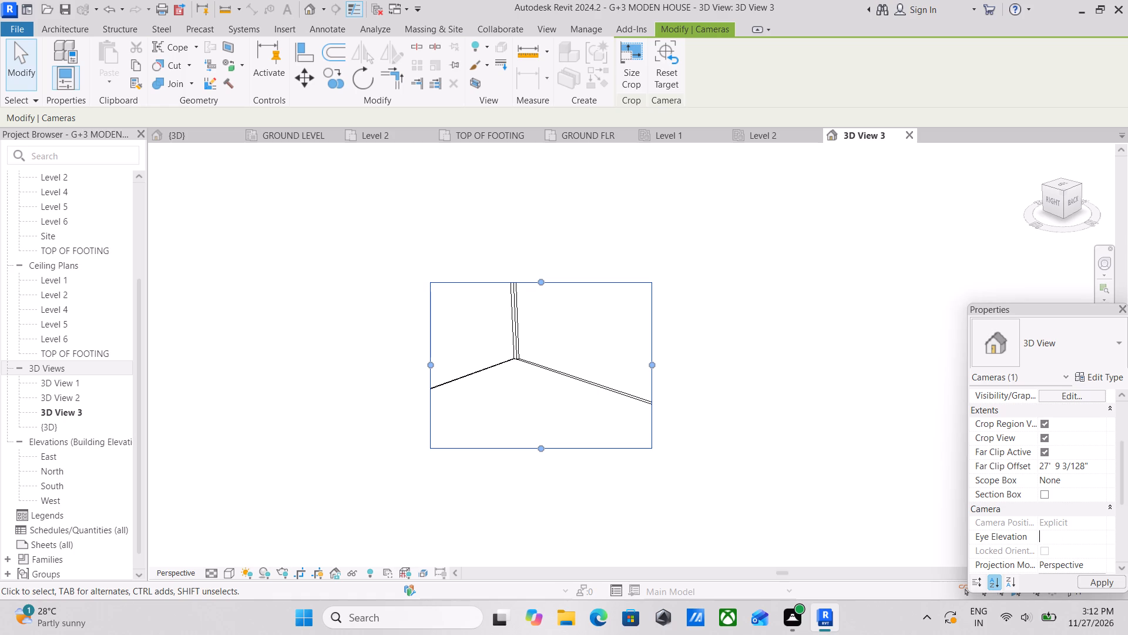
{"action": "key", "text": "8"}
{"action": "key", "text": "apostrophe"}
{"action": "key", "text": "Return"}
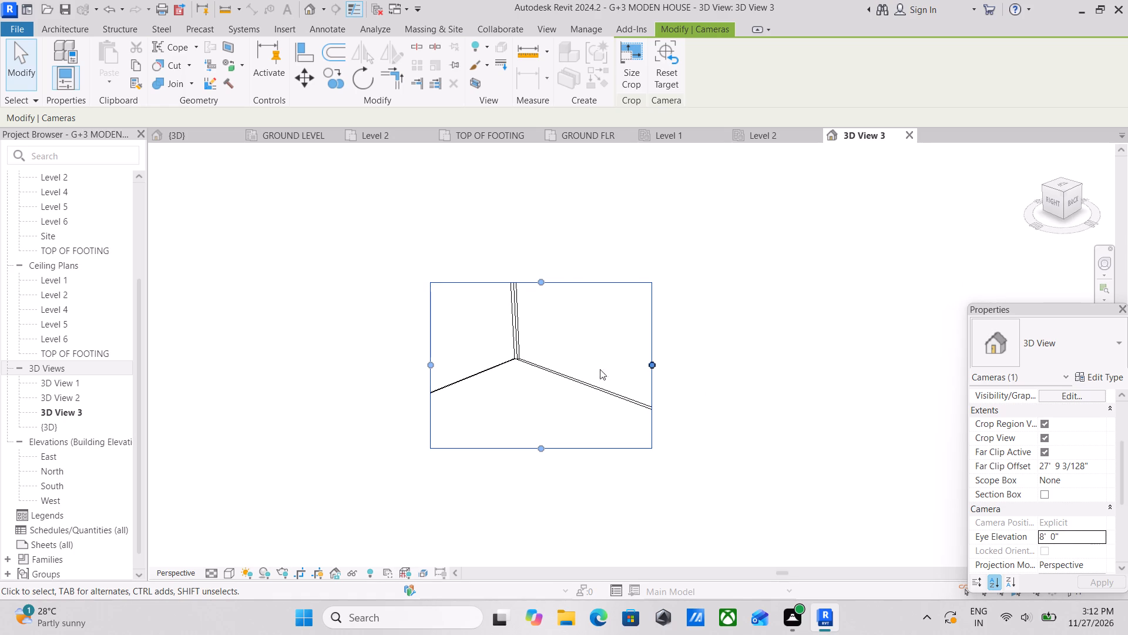
Enlarge the camera view's crop region outward on all four sides to take in more of the ceiling, walls and floor.
{"action": "left_click_drag", "start_coordinate": [431, 367], "coordinate": [355, 372]}
{"action": "left_click_drag", "start_coordinate": [497, 280], "coordinate": [526, 148]}
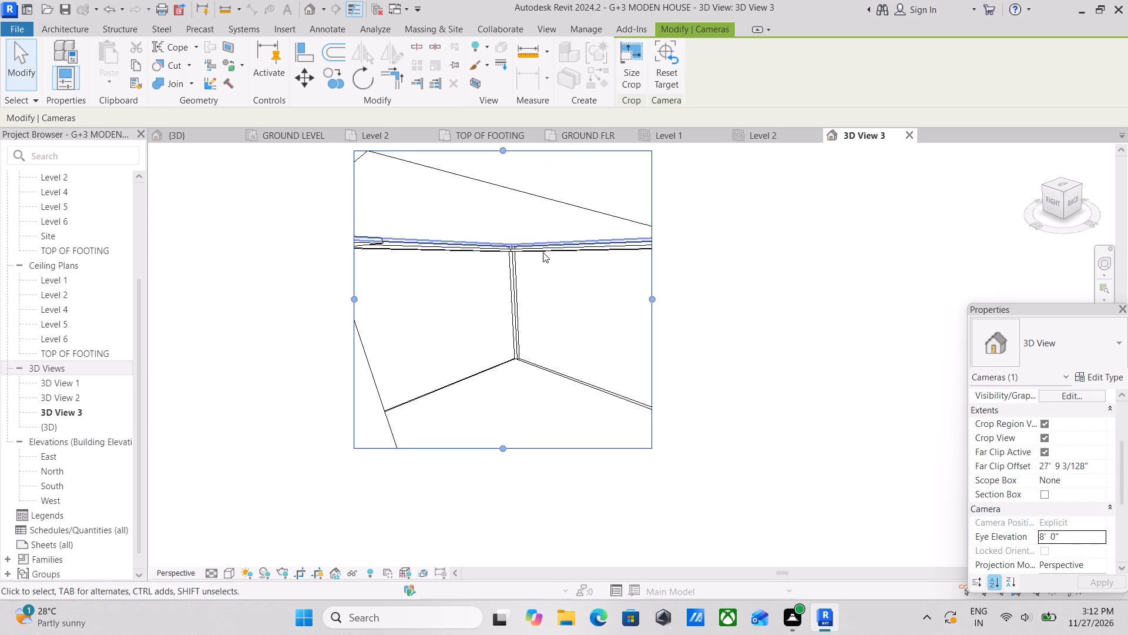
{"action": "scroll", "coordinate": [543, 255], "scroll_direction": "down", "scroll_amount": 1}
{"action": "middle_click", "coordinate": [543, 255]}
{"action": "middle_click_drag", "start_coordinate": [571, 318], "coordinate": [607, 273]}
{"action": "middle_click_drag", "start_coordinate": [568, 319], "coordinate": [597, 272]}
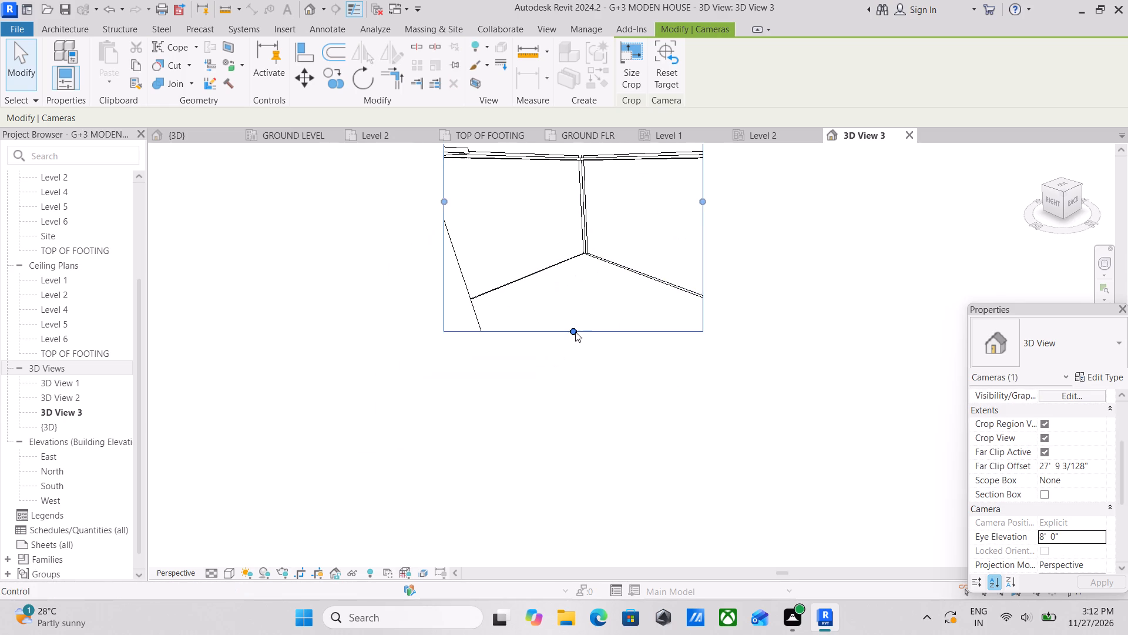
{"action": "left_click_drag", "start_coordinate": [571, 332], "coordinate": [582, 375]}
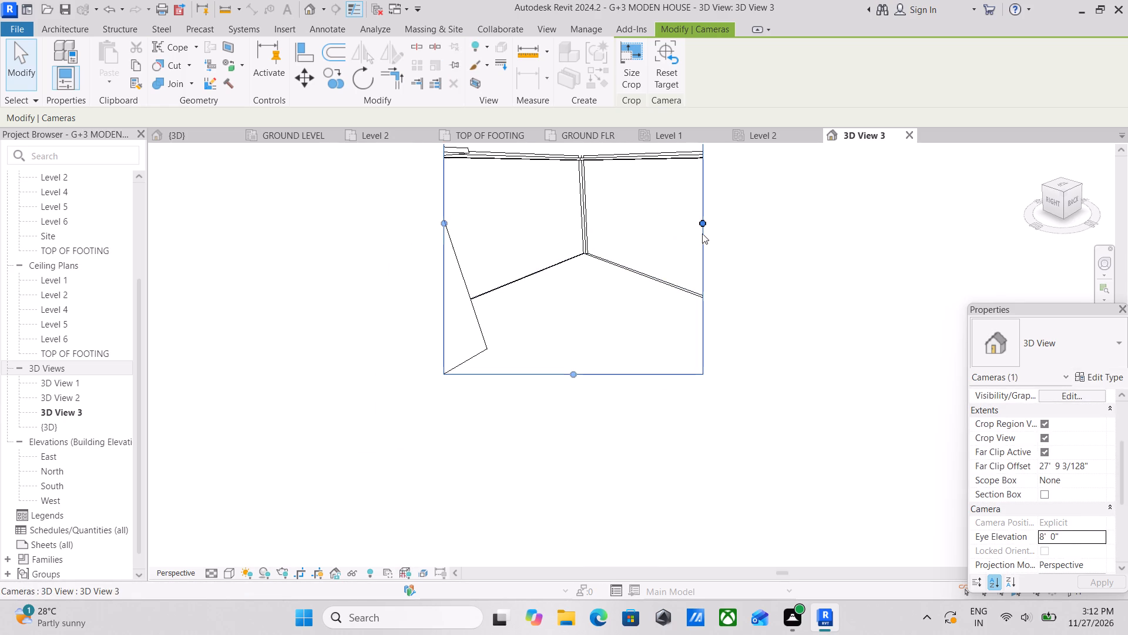
{"action": "left_click_drag", "start_coordinate": [702, 233], "coordinate": [734, 229]}
{"action": "scroll", "coordinate": [630, 292], "scroll_direction": "down", "scroll_amount": 1}
{"action": "middle_click_drag", "start_coordinate": [632, 298], "coordinate": [653, 332]}
{"action": "middle_click_drag", "start_coordinate": [656, 329], "coordinate": [655, 347]}
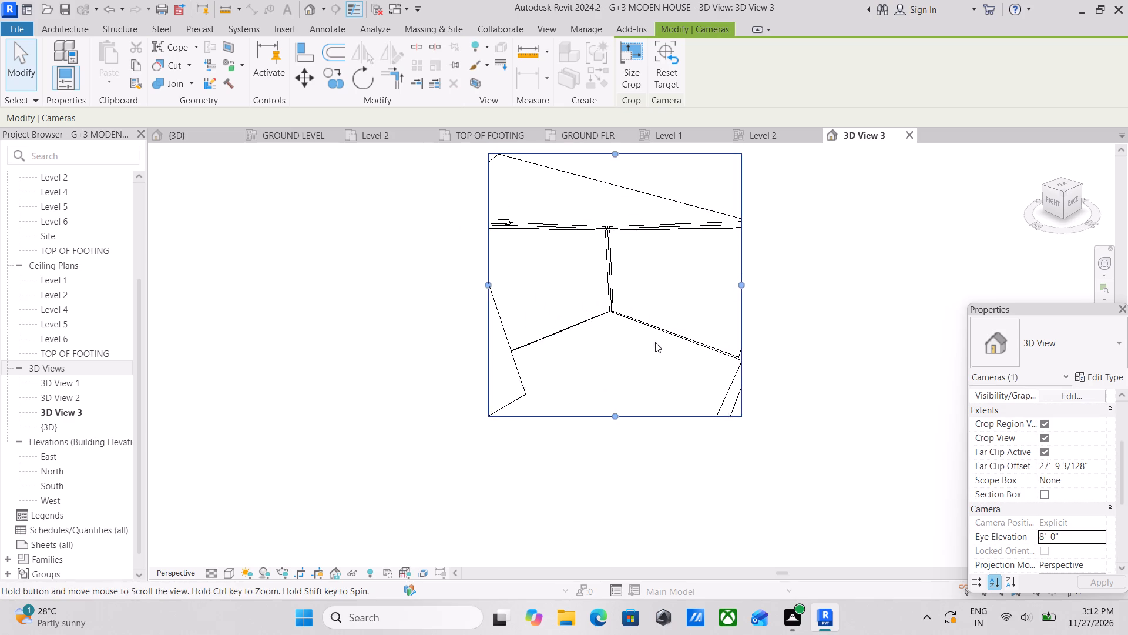
Examine the room framing in the enlarged 3D View 3 and close the view.
{"action": "scroll", "coordinate": [642, 256], "scroll_direction": "down", "scroll_amount": 1}
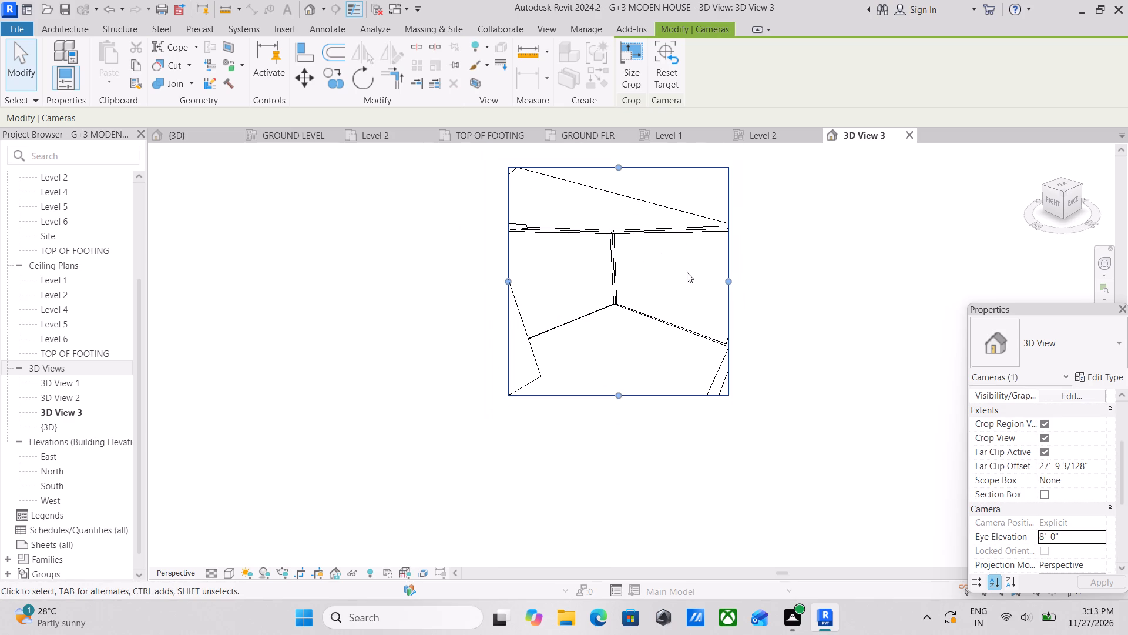
{"action": "scroll", "coordinate": [694, 269], "scroll_direction": "down", "scroll_amount": 1}
{"action": "middle_click_drag", "start_coordinate": [693, 272], "coordinate": [663, 256]}
{"action": "scroll", "coordinate": [662, 256], "scroll_direction": "down", "scroll_amount": 1}
{"action": "middle_click_drag", "start_coordinate": [662, 256], "coordinate": [663, 273]}
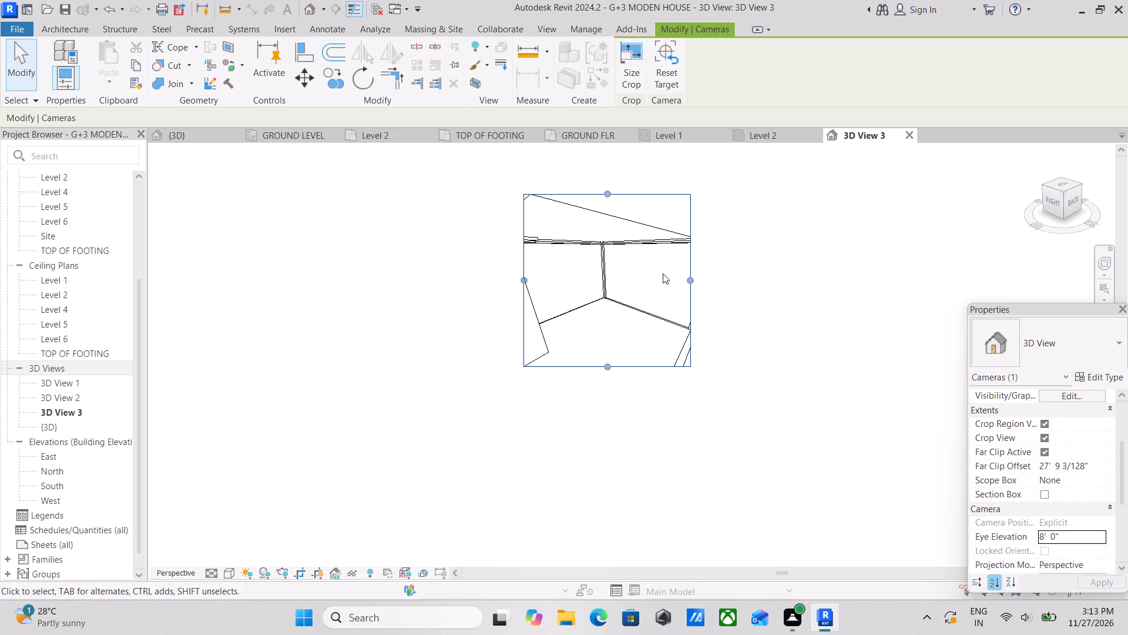
{"action": "scroll", "coordinate": [554, 263], "scroll_direction": "up", "scroll_amount": 4}
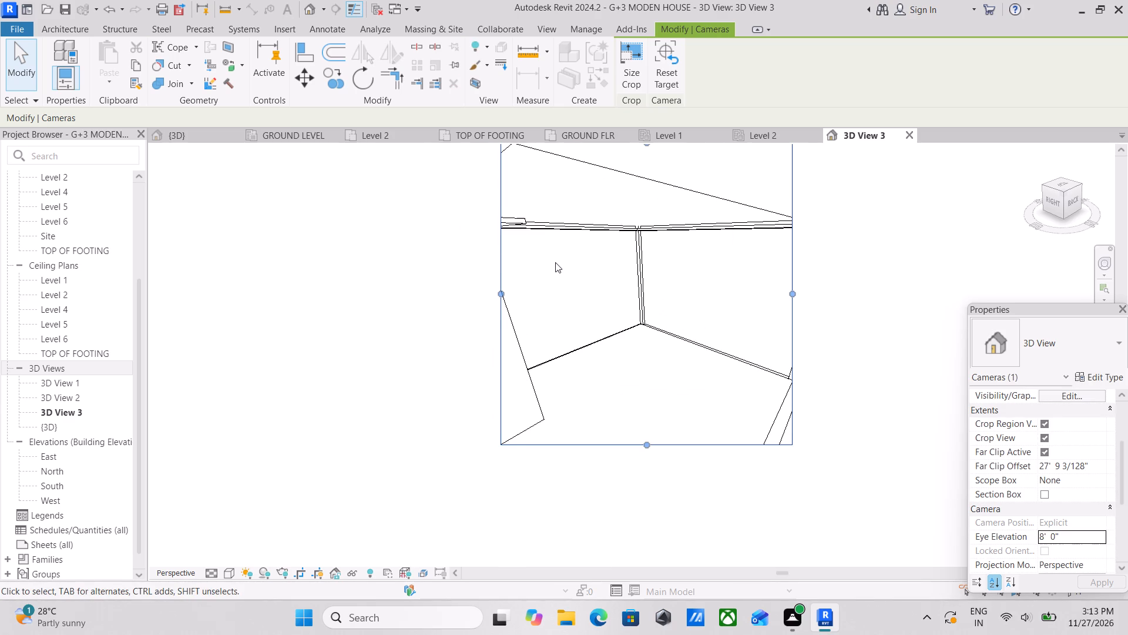
{"action": "scroll", "coordinate": [555, 262], "scroll_direction": "down", "scroll_amount": 2}
{"action": "middle_click", "coordinate": [555, 262]}
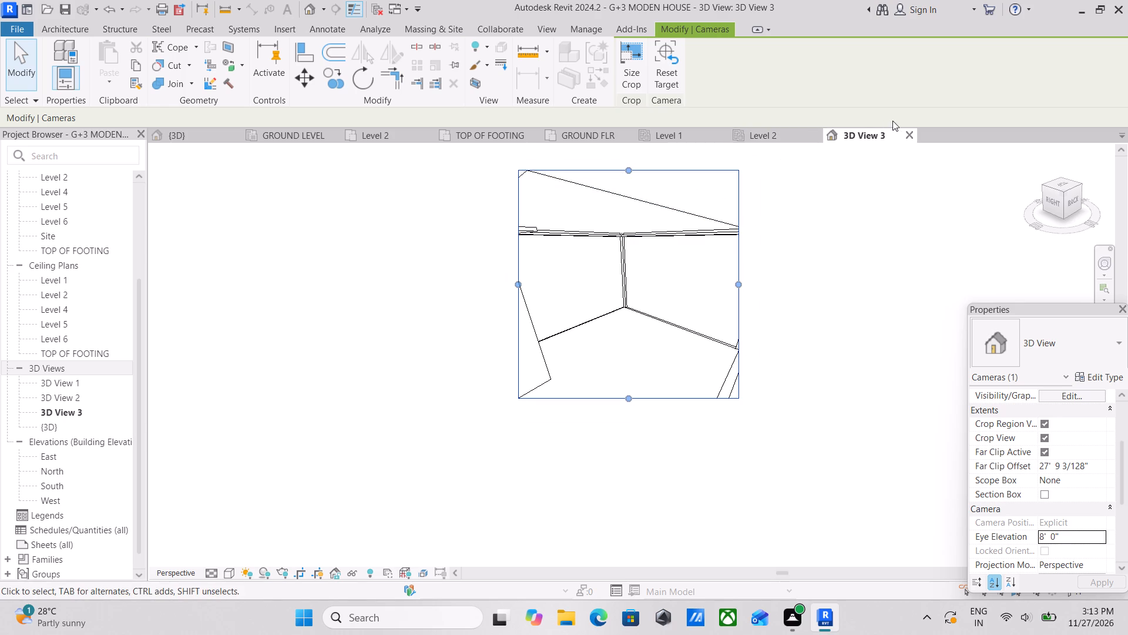
{"action": "left_click", "coordinate": [902, 131]}
{"action": "left_click", "coordinate": [912, 135]}
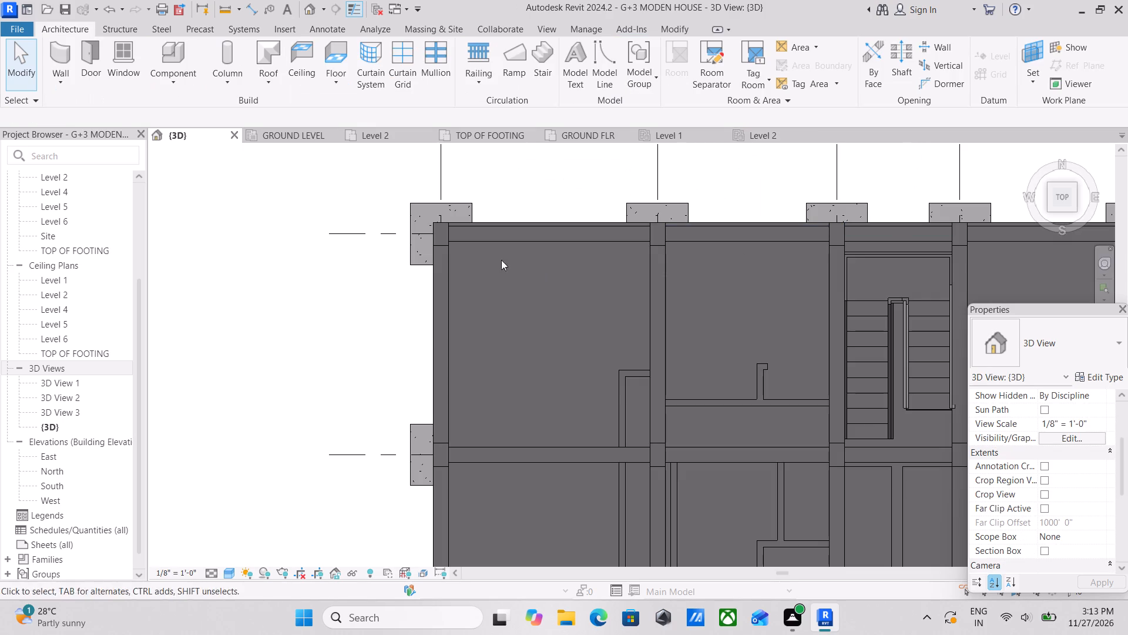
Place another perspective camera at the northeast corner of the building's northwest room, aimed southwest beyond the west wall.
{"action": "left_click", "coordinate": [323, 5]}
{"action": "left_click", "coordinate": [330, 42]}
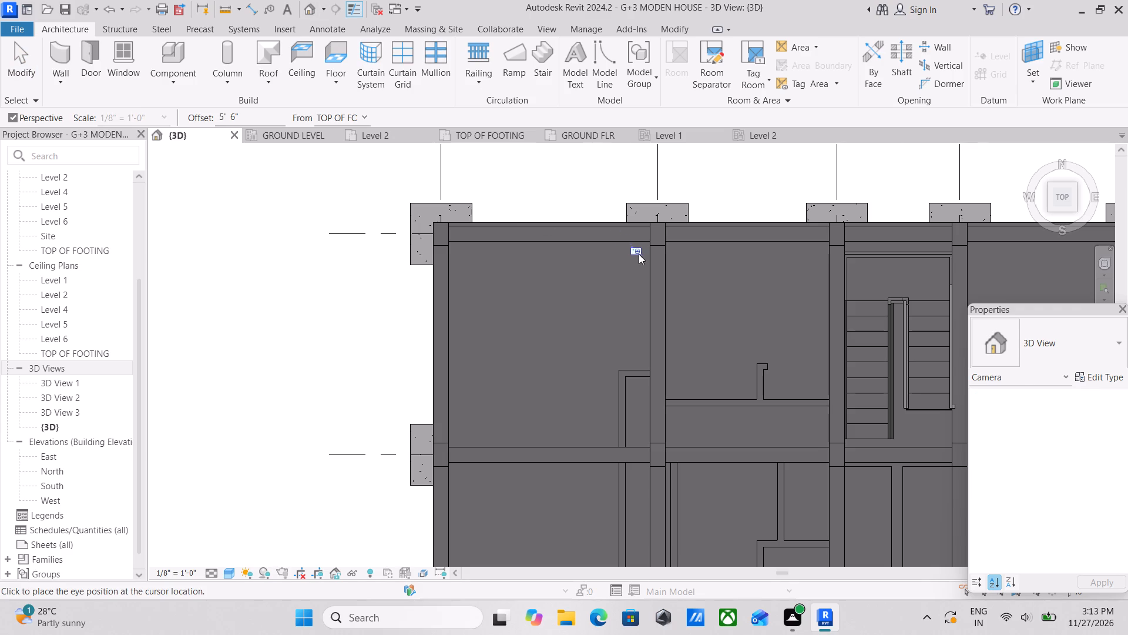
{"action": "left_click", "coordinate": [645, 245]}
{"action": "middle_click_drag", "start_coordinate": [354, 464], "coordinate": [417, 364]}
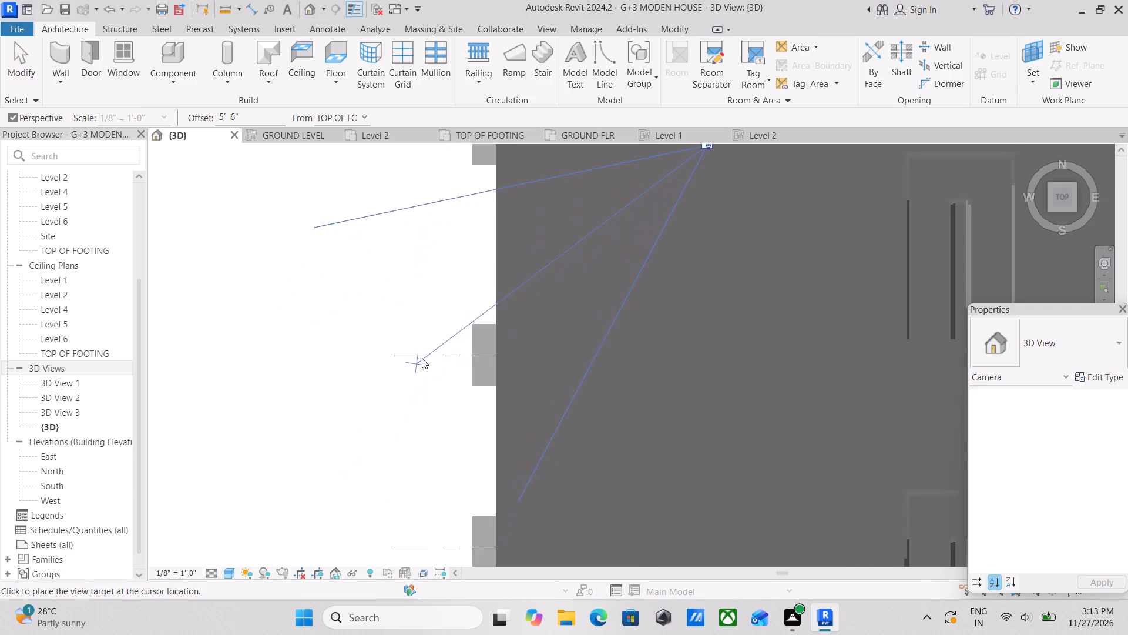
{"action": "left_click", "coordinate": [434, 413]}
Set the second camera's eye elevation to 8'.
{"action": "scroll", "coordinate": [535, 333], "scroll_direction": "down", "scroll_amount": 1}
{"action": "middle_click", "coordinate": [535, 333]}
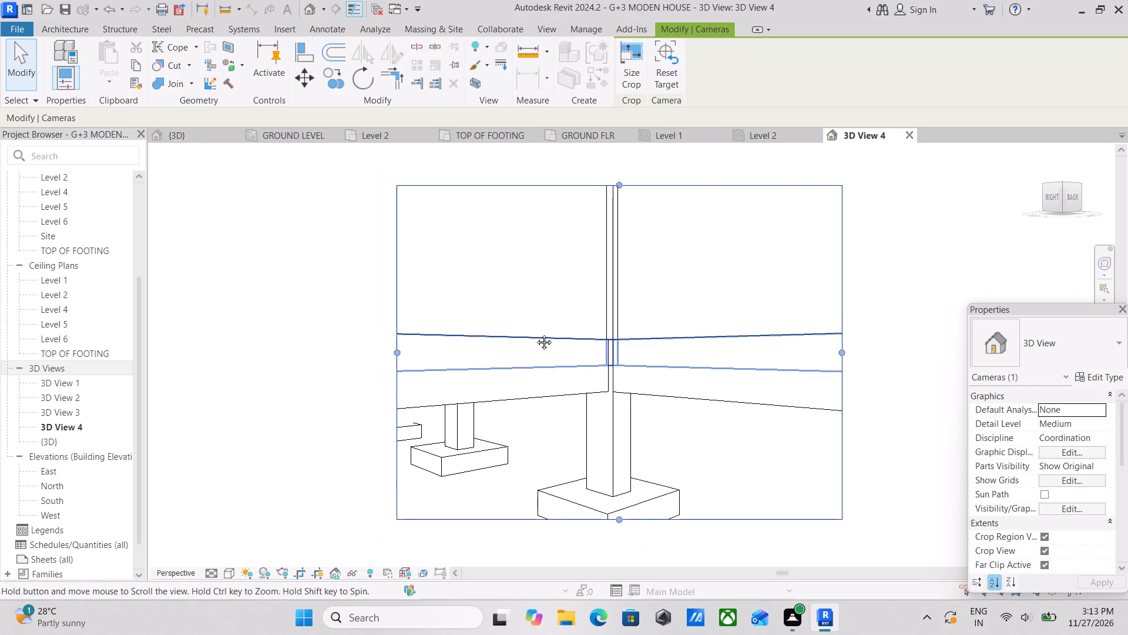
{"action": "scroll", "coordinate": [995, 470], "scroll_direction": "down", "scroll_amount": 2}
{"action": "scroll", "coordinate": [1096, 516], "scroll_direction": "up", "scroll_amount": 2}
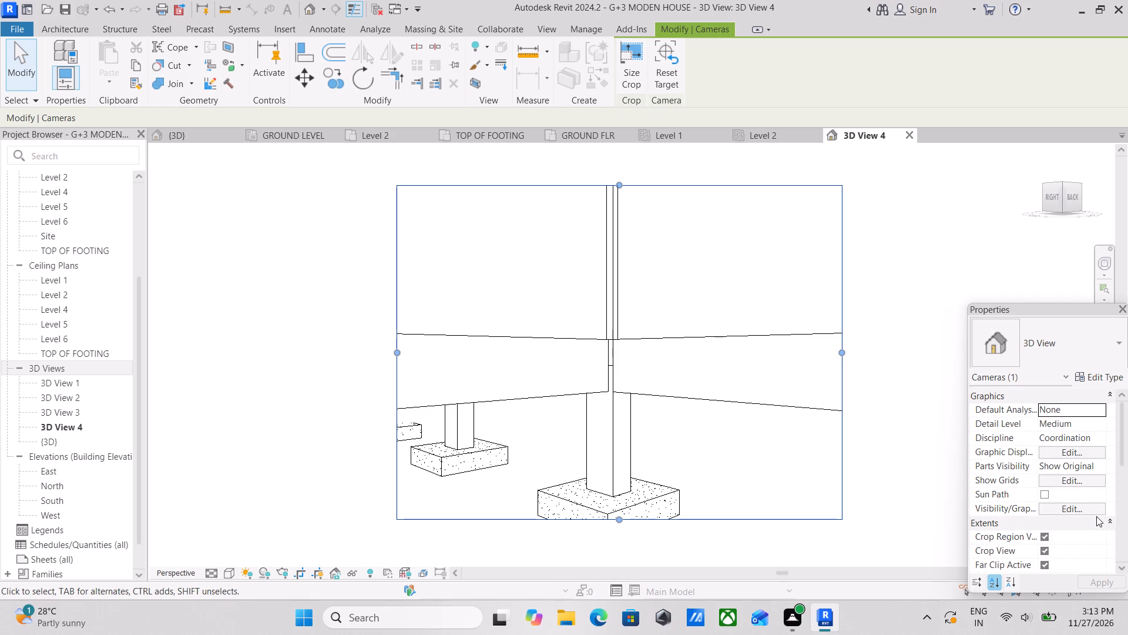
{"action": "scroll", "coordinate": [1096, 516], "scroll_direction": "up", "scroll_amount": 2}
{"action": "scroll", "coordinate": [1065, 420], "scroll_direction": "down", "scroll_amount": 4}
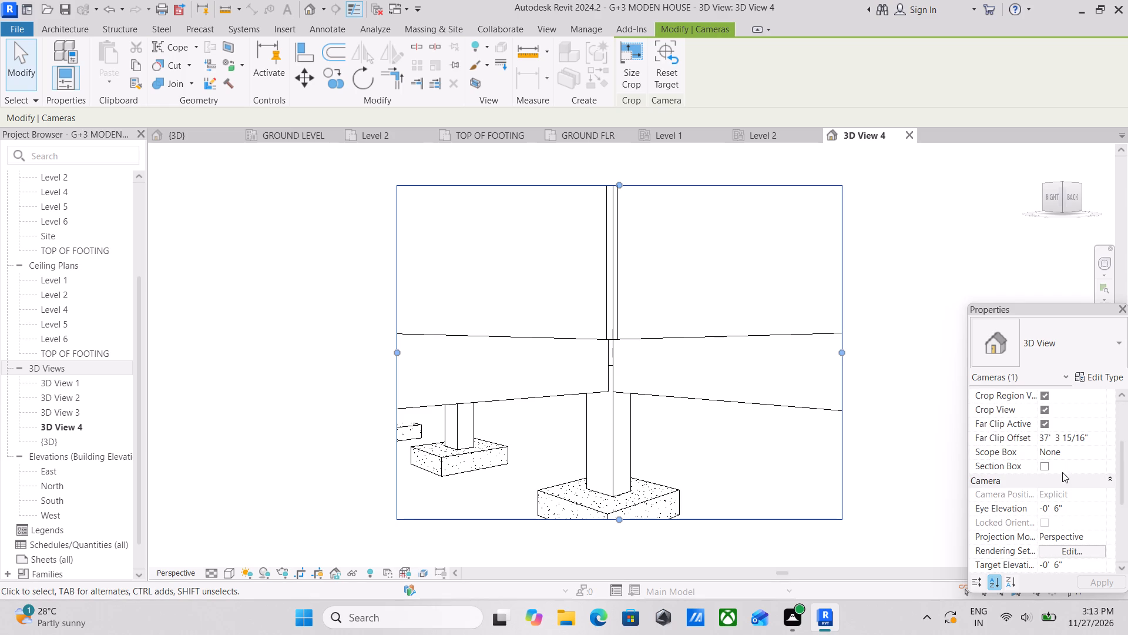
{"action": "left_click", "coordinate": [1077, 510]}
{"action": "left_click_drag", "start_coordinate": [1078, 510], "coordinate": [1022, 519]}
{"action": "type", "text": "8'"}
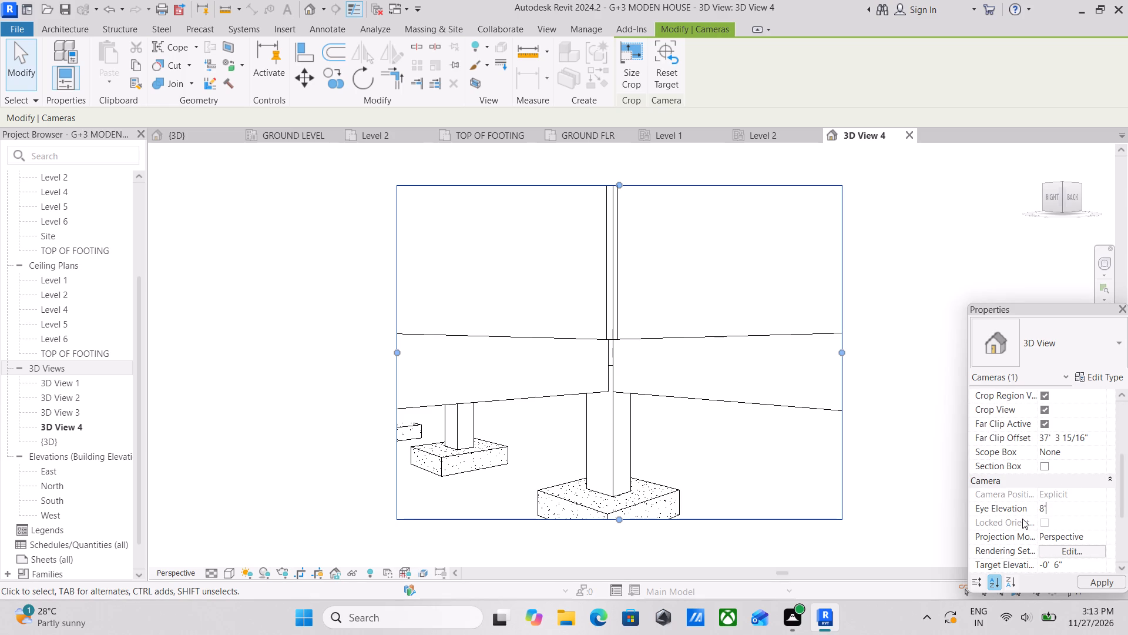
{"action": "key", "text": "Return"}
Extend 3D View 4's crop region at its top, left and bottom edges to show more of the room.
{"action": "scroll", "coordinate": [834, 368], "scroll_direction": "down", "scroll_amount": 1}
{"action": "middle_click_drag", "start_coordinate": [830, 368], "coordinate": [813, 359]}
{"action": "left_click_drag", "start_coordinate": [634, 198], "coordinate": [629, 154]}
{"action": "scroll", "coordinate": [630, 218], "scroll_direction": "down", "scroll_amount": 1}
{"action": "middle_click_drag", "start_coordinate": [630, 218], "coordinate": [652, 176]}
{"action": "scroll", "coordinate": [625, 238], "scroll_direction": "down", "scroll_amount": 1}
{"action": "middle_click_drag", "start_coordinate": [629, 251], "coordinate": [660, 312]}
{"action": "left_click_drag", "start_coordinate": [533, 325], "coordinate": [488, 323]}
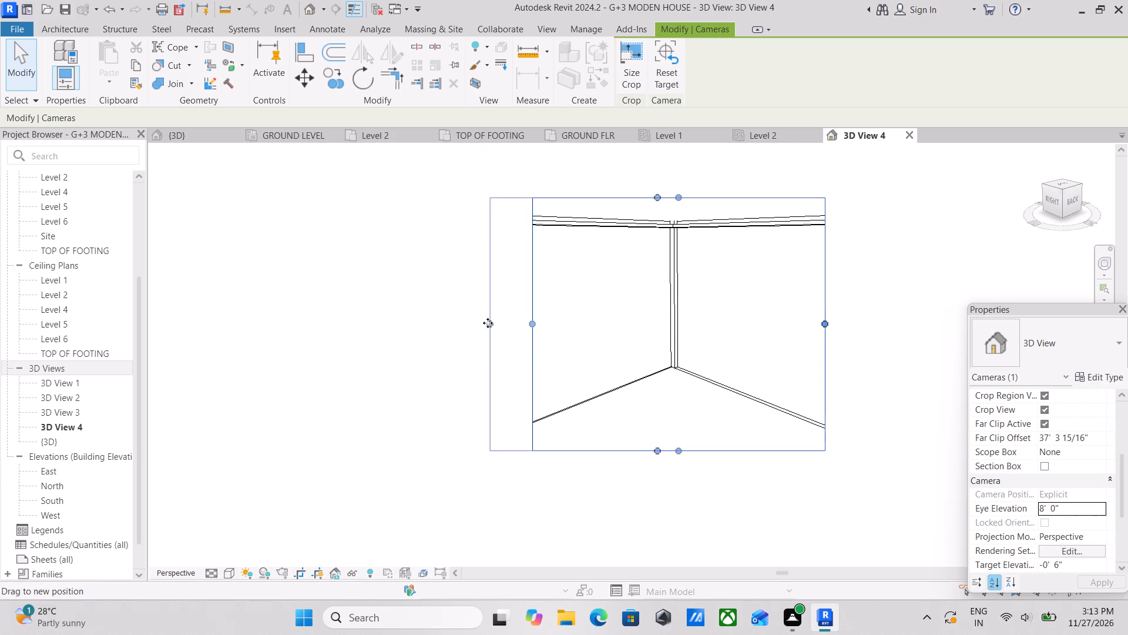
{"action": "left_click_drag", "start_coordinate": [488, 323], "coordinate": [471, 324]}
{"action": "middle_click_drag", "start_coordinate": [639, 321], "coordinate": [666, 240]}
{"action": "left_click_drag", "start_coordinate": [674, 353], "coordinate": [694, 412]}
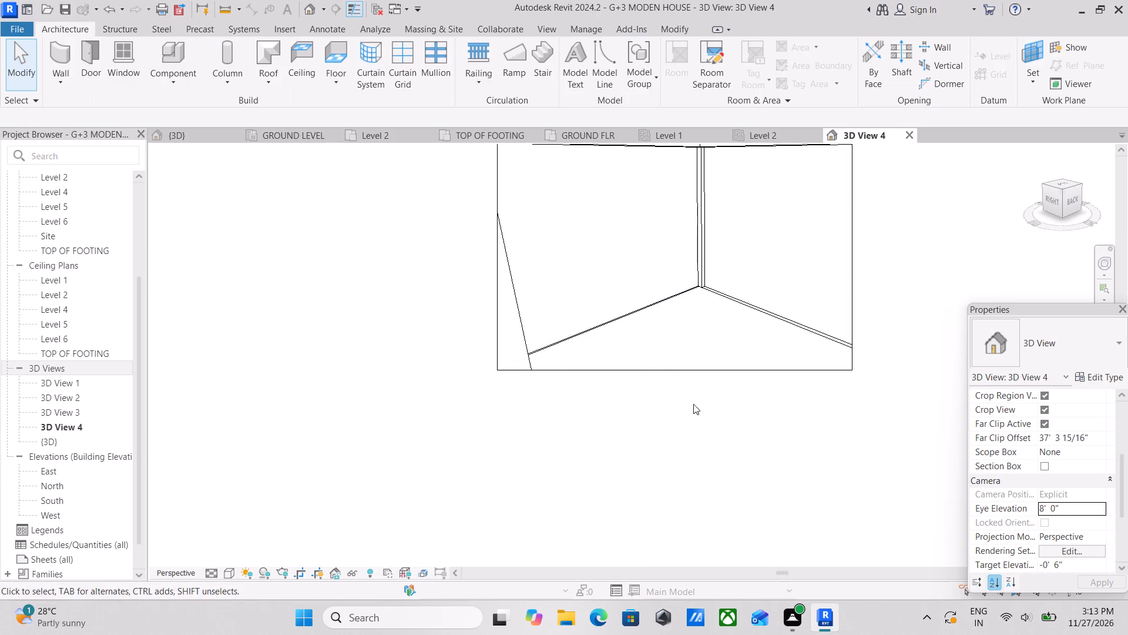
{"action": "left_click", "coordinate": [691, 374]}
{"action": "left_click_drag", "start_coordinate": [676, 372], "coordinate": [707, 460]}
{"action": "middle_click_drag", "start_coordinate": [727, 400], "coordinate": [742, 368]}
{"action": "scroll", "coordinate": [758, 349], "scroll_direction": "down", "scroll_amount": 2}
{"action": "middle_click_drag", "start_coordinate": [758, 349], "coordinate": [767, 423]}
Open 3D View 2 and 3D View 1 in turn, dismiss the save reminder, and examine how each camera frames the model.
{"action": "middle_click_drag", "start_coordinate": [45, 306], "coordinate": [45, 319]}
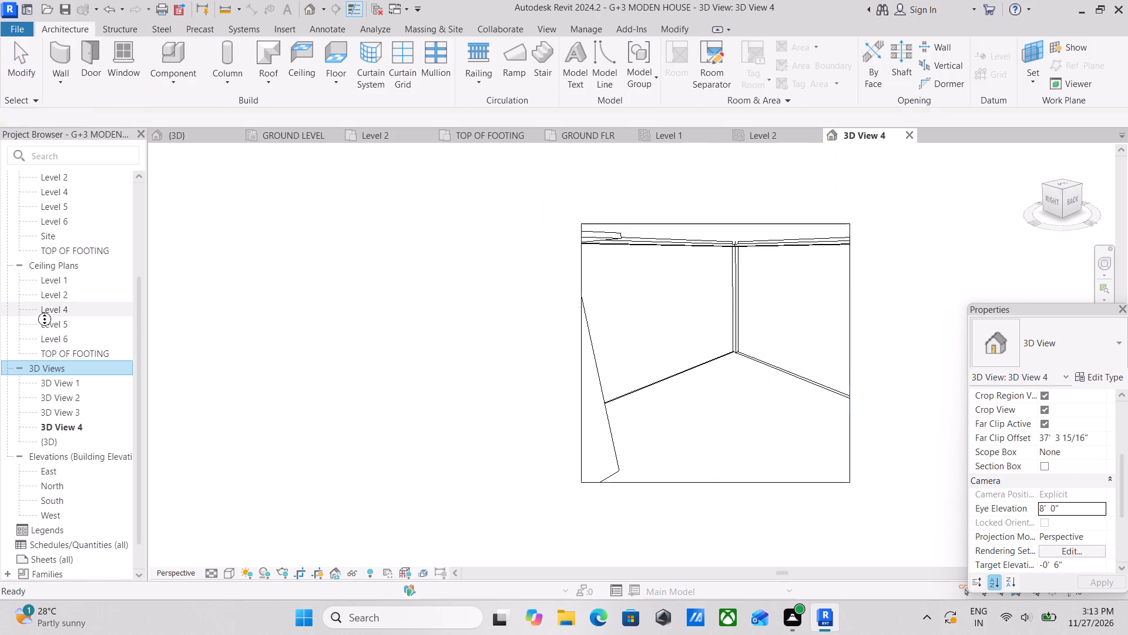
{"action": "middle_click_drag", "start_coordinate": [45, 319], "coordinate": [45, 327]}
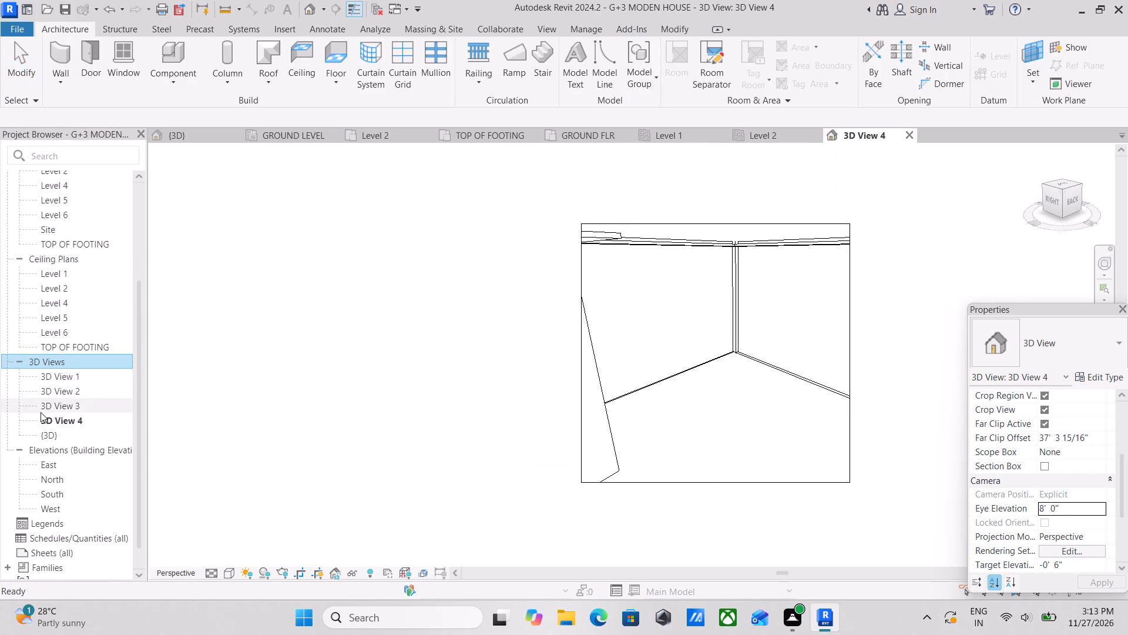
{"action": "double_click", "coordinate": [57, 393]}
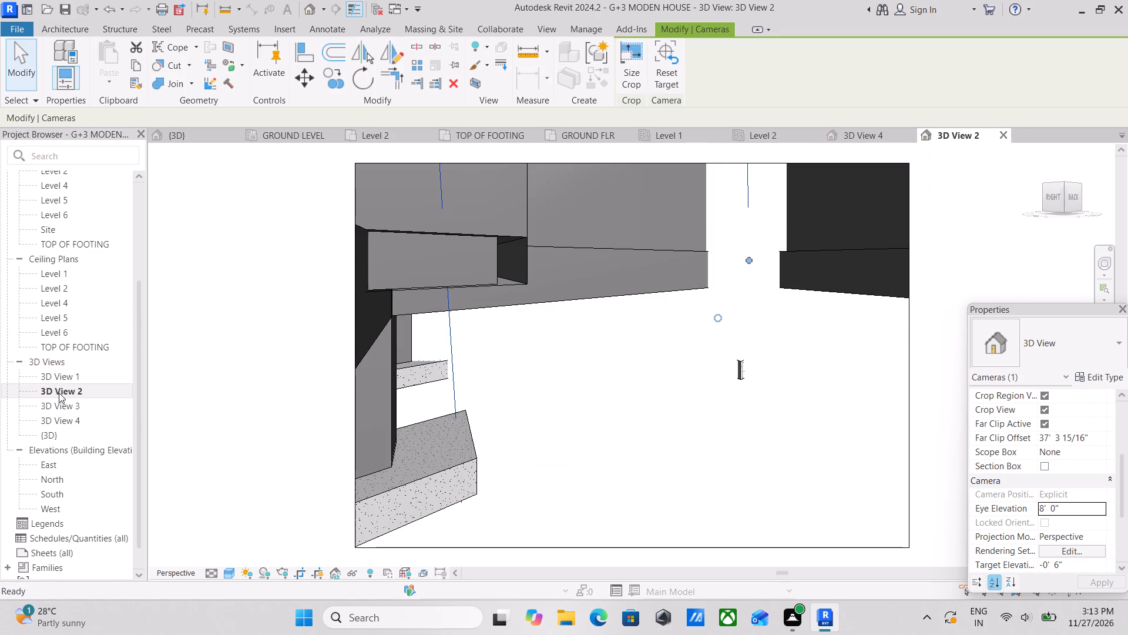
{"action": "scroll", "coordinate": [177, 368], "scroll_direction": "down", "scroll_amount": 1}
{"action": "double_click", "coordinate": [68, 380]}
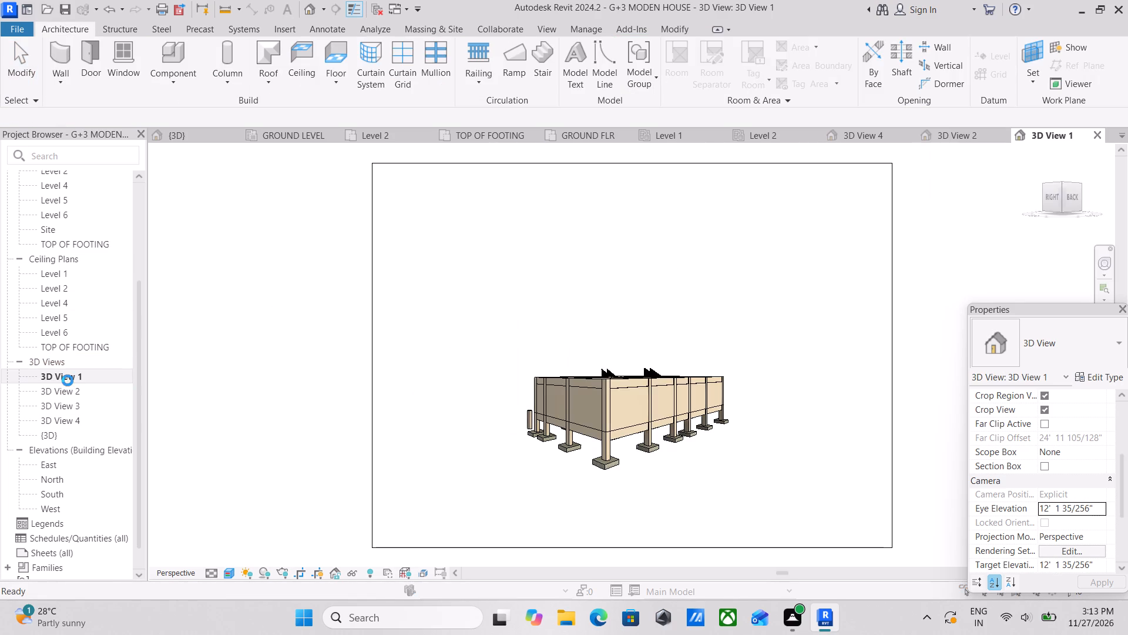
{"action": "left_click", "coordinate": [676, 183]}
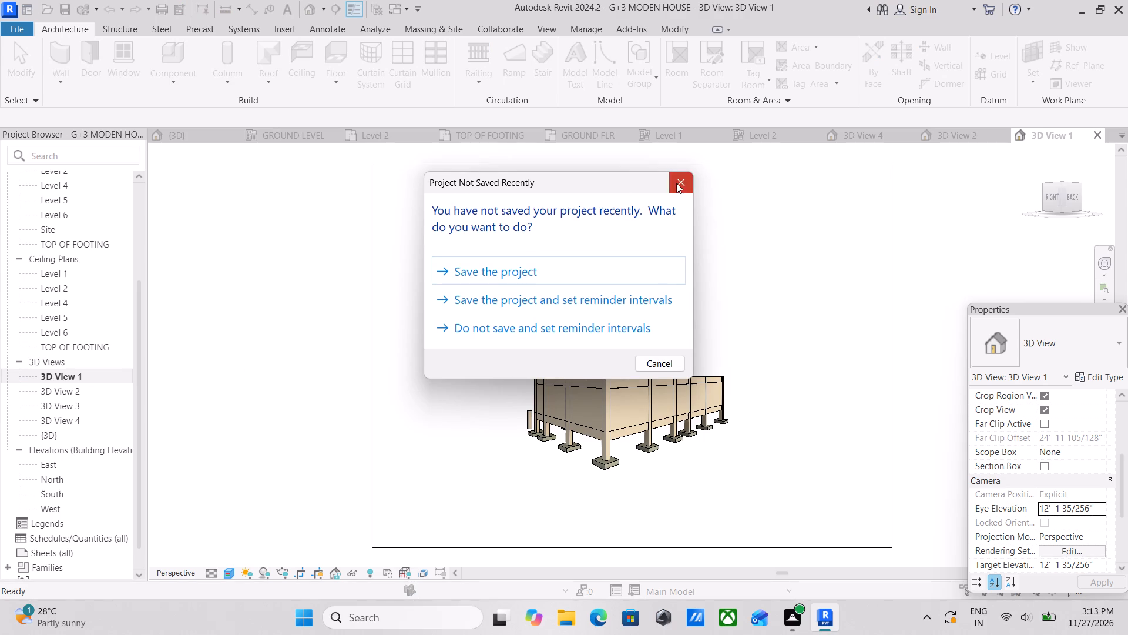
{"action": "scroll", "coordinate": [697, 395], "scroll_direction": "up", "scroll_amount": 4}
{"action": "scroll", "coordinate": [709, 356], "scroll_direction": "down", "scroll_amount": 2}
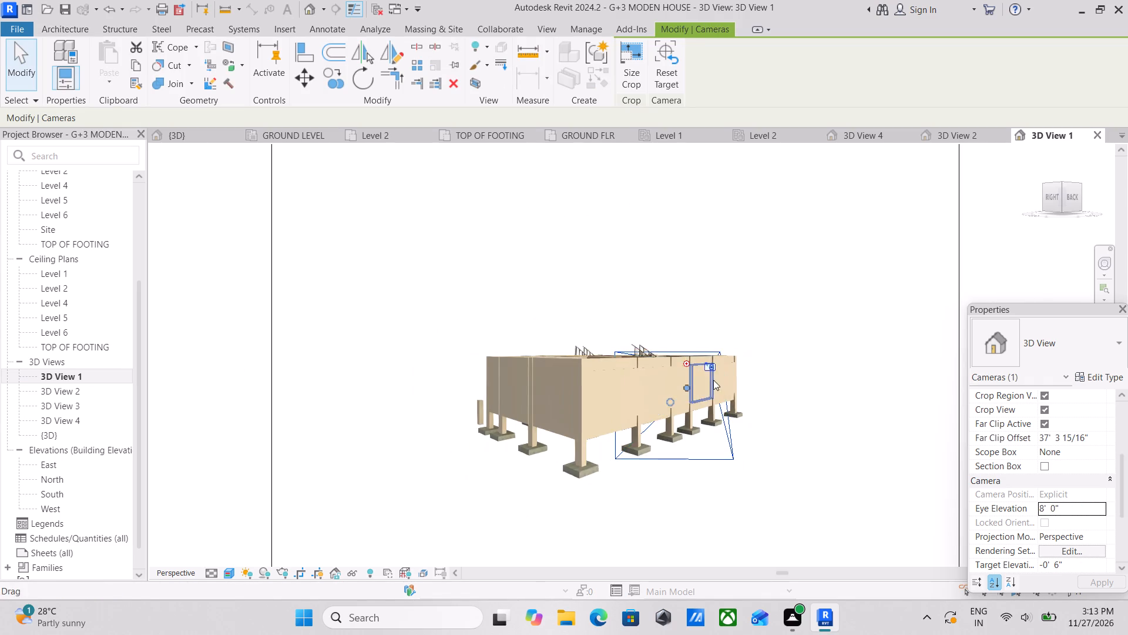
{"action": "scroll", "coordinate": [716, 367], "scroll_direction": "down", "scroll_amount": 2}
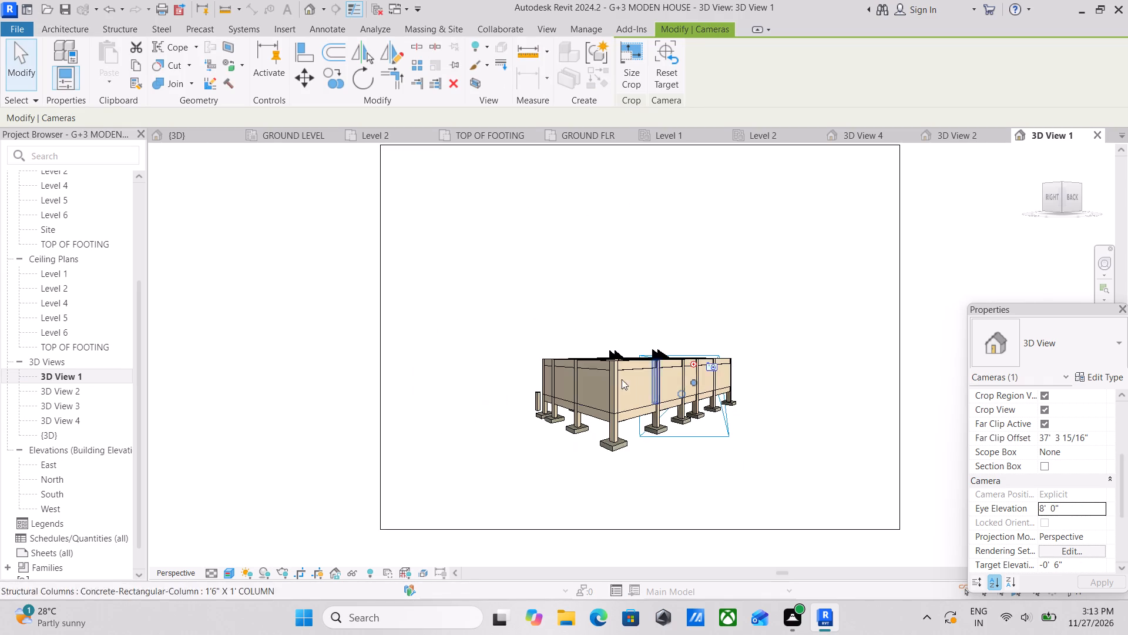
Examine the building exterior and the selected camera's frame in 3D View 1.
{"action": "scroll", "coordinate": [596, 379], "scroll_direction": "down", "scroll_amount": 1}
{"action": "middle_click_drag", "start_coordinate": [596, 379], "coordinate": [586, 427]}
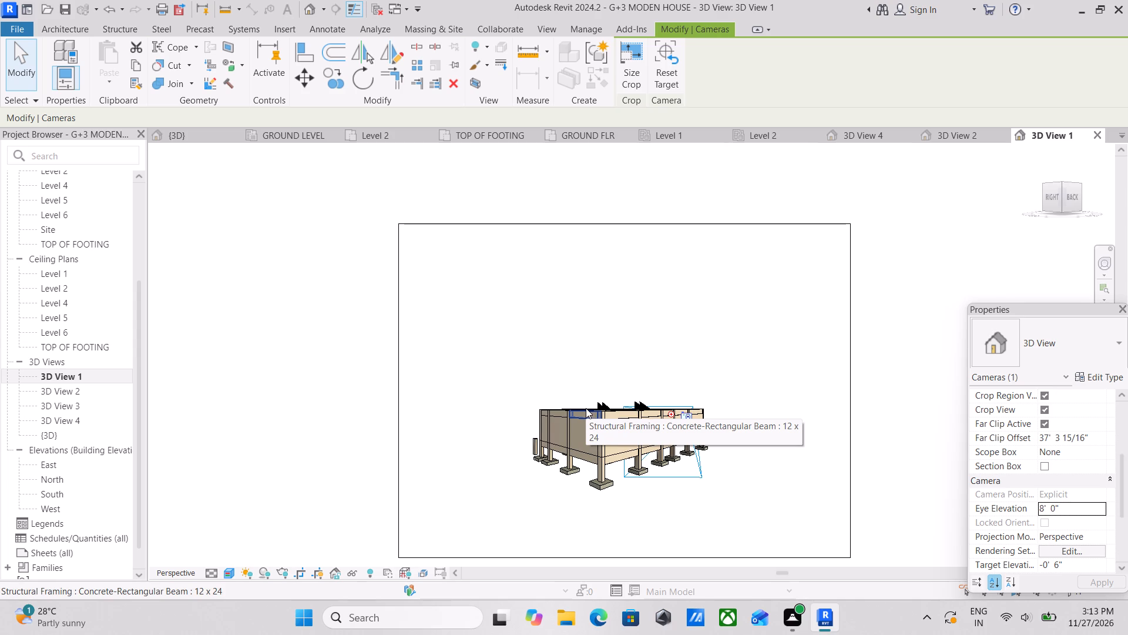
{"action": "scroll", "coordinate": [606, 352], "scroll_direction": "down", "scroll_amount": 3}
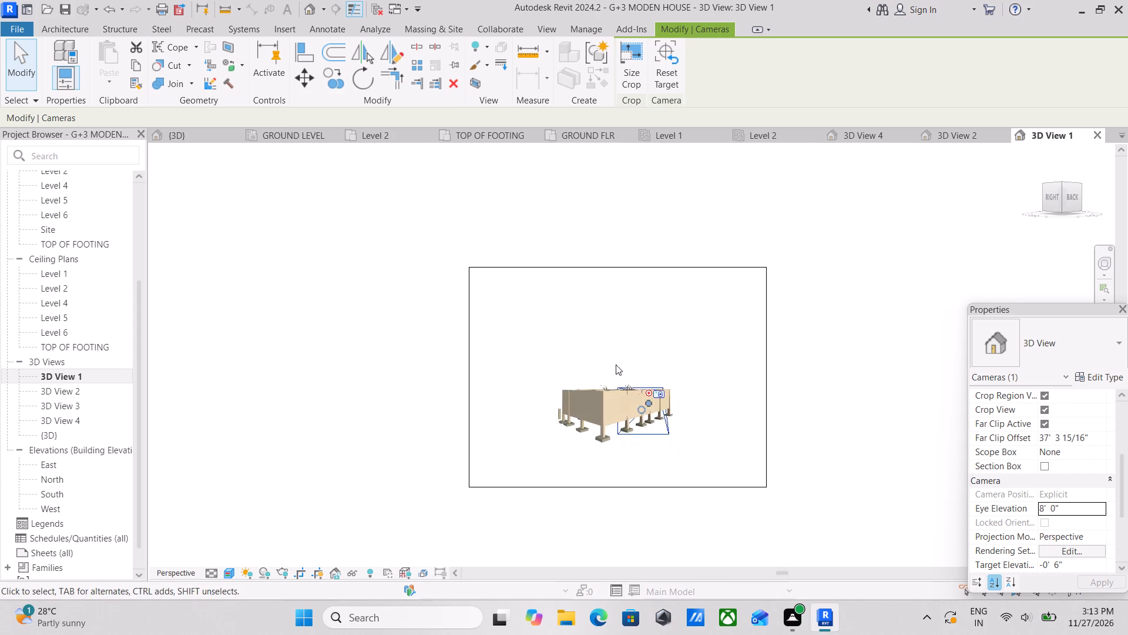
{"action": "scroll", "coordinate": [647, 416], "scroll_direction": "up", "scroll_amount": 1}
{"action": "middle_click_drag", "start_coordinate": [647, 416], "coordinate": [610, 382]}
{"action": "scroll", "coordinate": [644, 390], "scroll_direction": "up", "scroll_amount": 9}
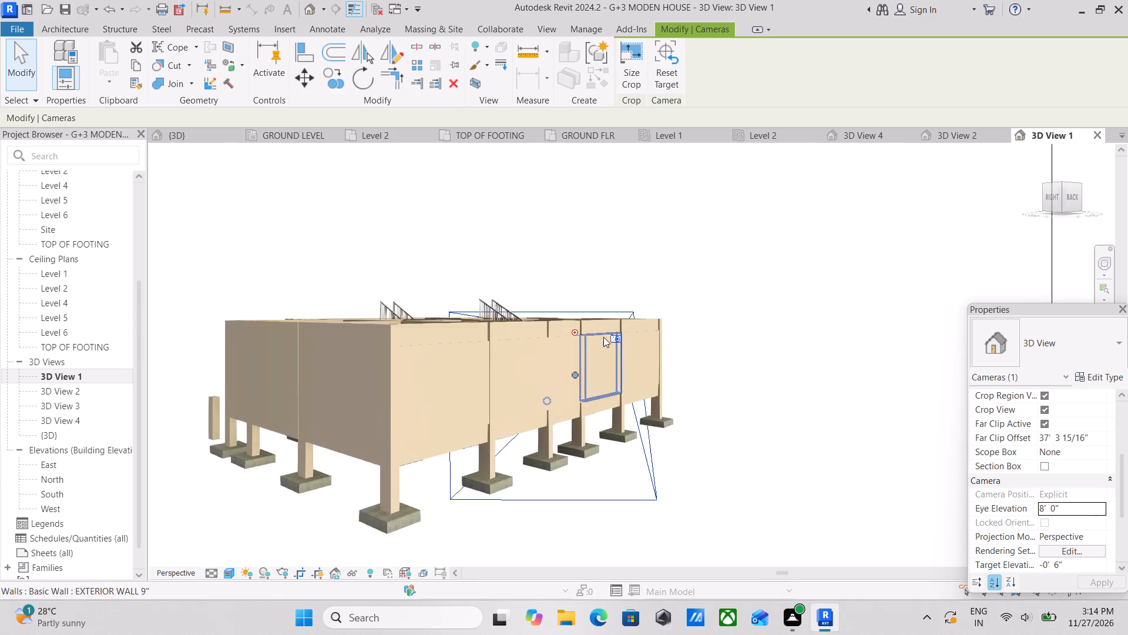
{"action": "scroll", "coordinate": [612, 335], "scroll_direction": "up", "scroll_amount": 12}
{"action": "scroll", "coordinate": [573, 337], "scroll_direction": "down", "scroll_amount": 7}
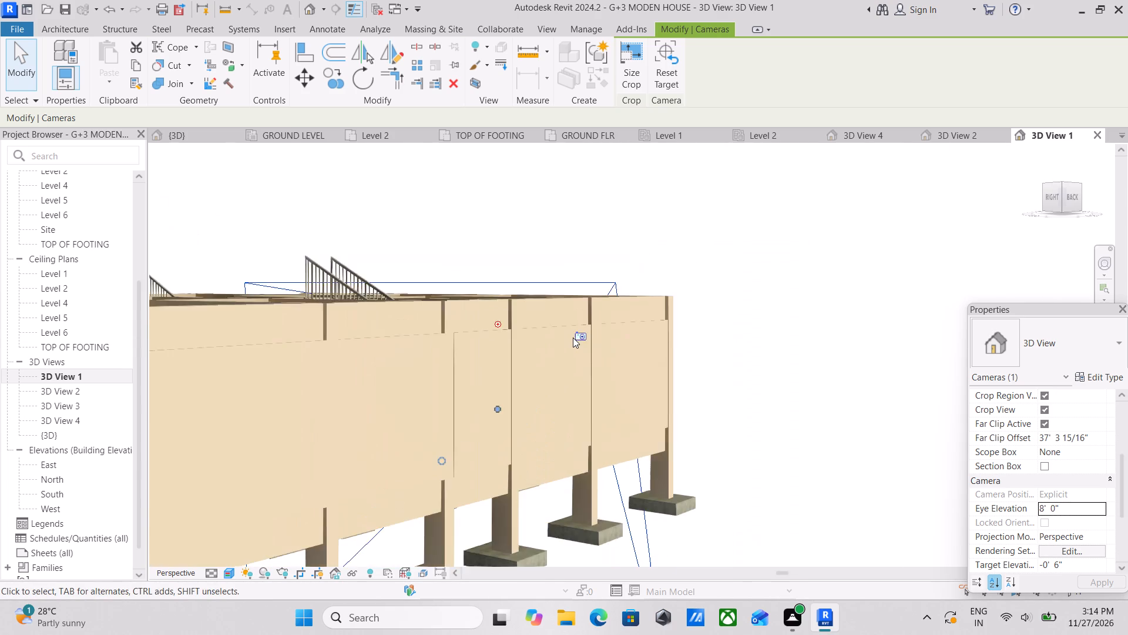
{"action": "scroll", "coordinate": [573, 337], "scroll_direction": "down", "scroll_amount": 4}
{"action": "middle_click_drag", "start_coordinate": [573, 337], "coordinate": [587, 363]}
{"action": "scroll", "coordinate": [590, 363], "scroll_direction": "up", "scroll_amount": 7}
{"action": "middle_click_drag", "start_coordinate": [616, 362], "coordinate": [674, 370]}
{"action": "scroll", "coordinate": [674, 370], "scroll_direction": "up", "scroll_amount": 2}
{"action": "scroll", "coordinate": [626, 384], "scroll_direction": "up", "scroll_amount": 2}
{"action": "scroll", "coordinate": [626, 384], "scroll_direction": "down", "scroll_amount": 4}
{"action": "middle_click_drag", "start_coordinate": [382, 381], "coordinate": [555, 347]}
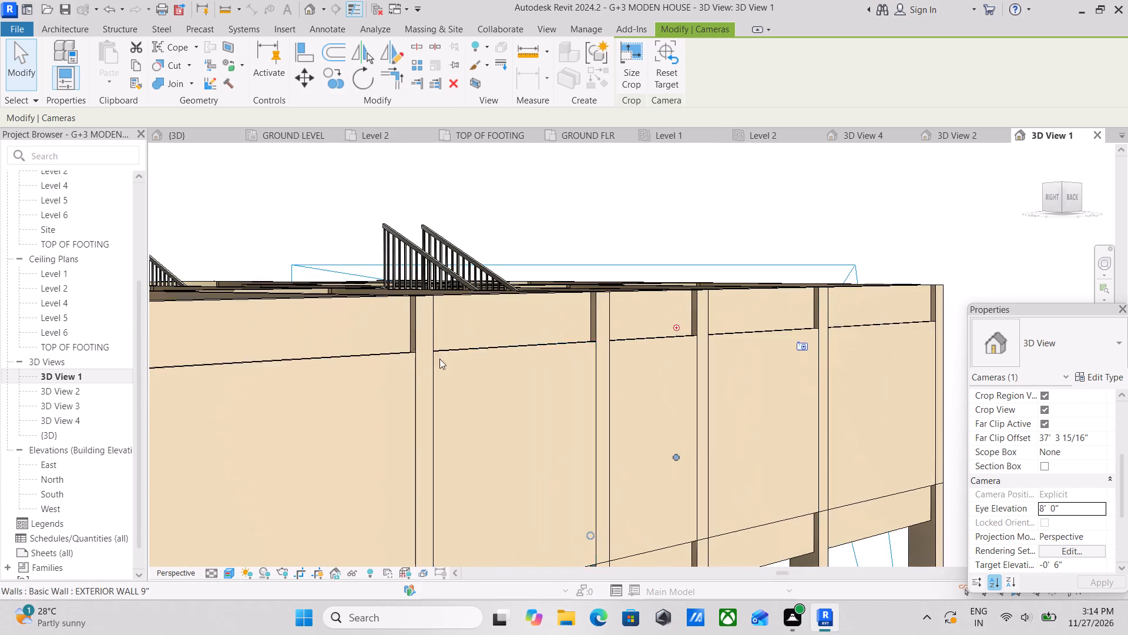
{"action": "middle_click_drag", "start_coordinate": [355, 351], "coordinate": [464, 375]}
{"action": "scroll", "coordinate": [454, 378], "scroll_direction": "down", "scroll_amount": 6}
{"action": "middle_click_drag", "start_coordinate": [454, 378], "coordinate": [531, 294]}
{"action": "scroll", "coordinate": [551, 279], "scroll_direction": "down", "scroll_amount": 1}
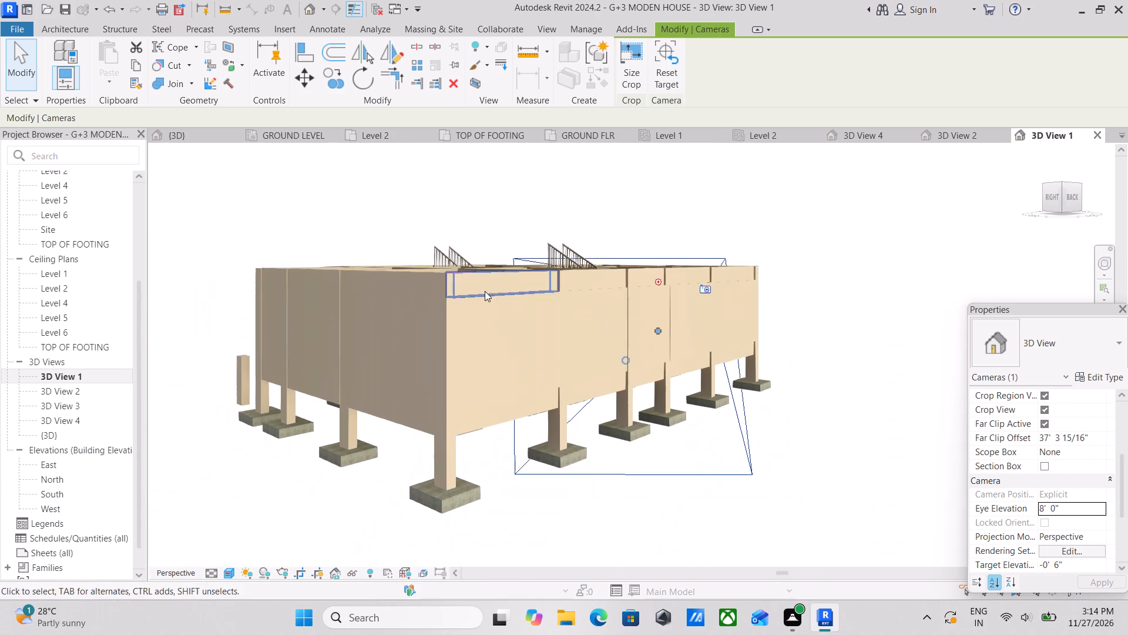
{"action": "scroll", "coordinate": [226, 320], "scroll_direction": "down", "scroll_amount": 3}
{"action": "middle_click_drag", "start_coordinate": [453, 343], "coordinate": [506, 379]}
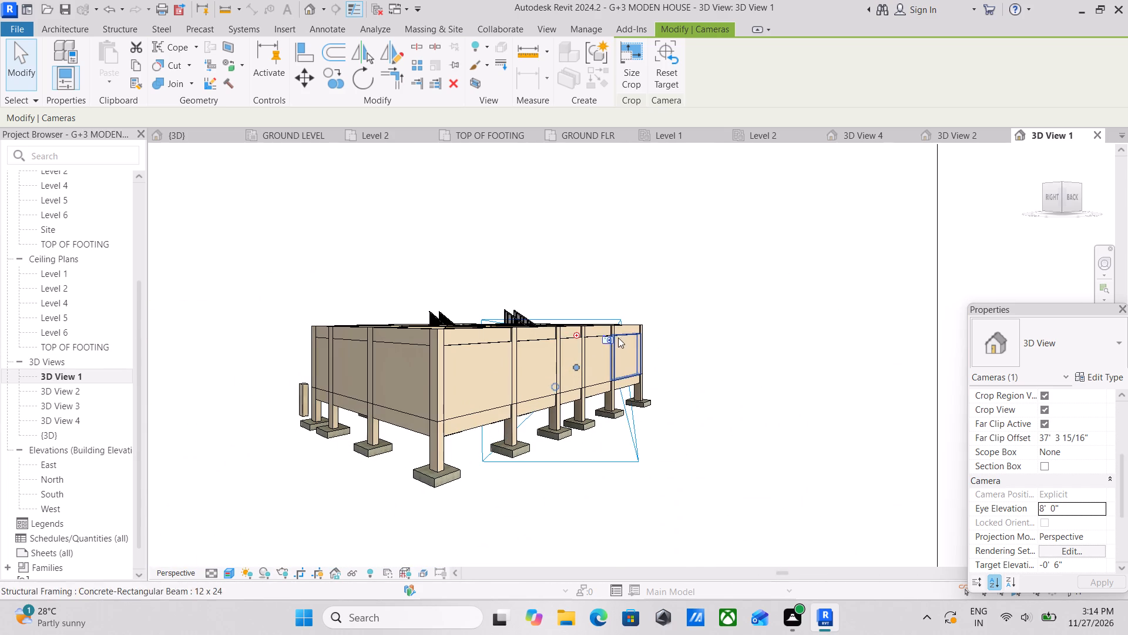
{"action": "double_click", "coordinate": [610, 341]}
{"action": "scroll", "coordinate": [610, 341], "scroll_direction": "up", "scroll_amount": 3}
{"action": "key", "text": "grave"}
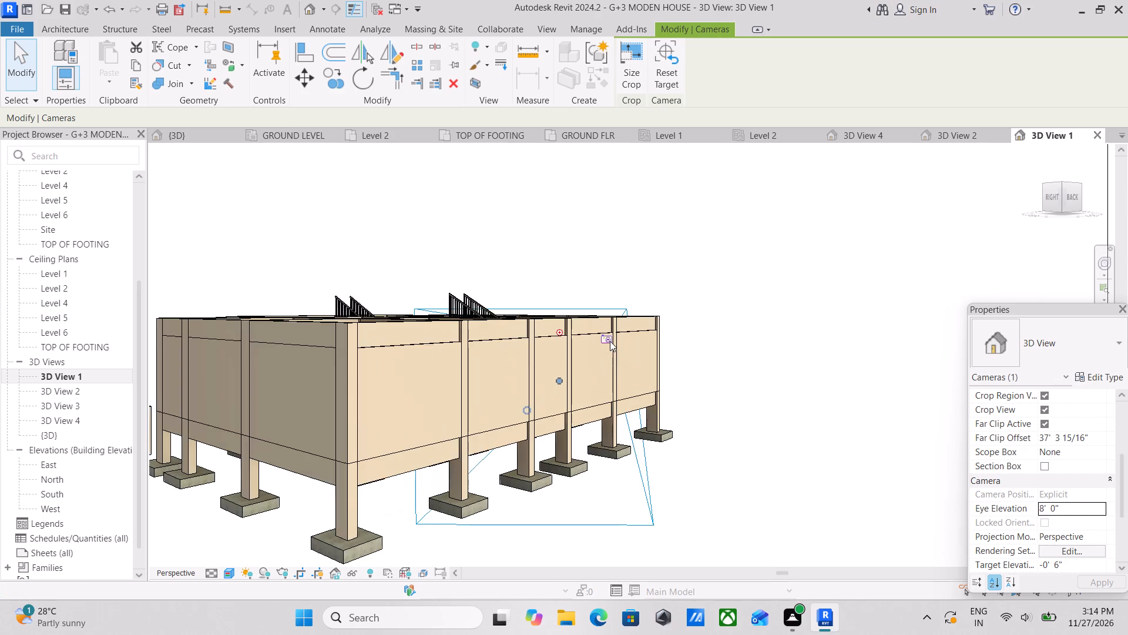
{"action": "scroll", "coordinate": [610, 341], "scroll_direction": "down", "scroll_amount": 3}
{"action": "key", "text": "grave"}
{"action": "key", "text": "Escape"}
{"action": "scroll", "coordinate": [574, 361], "scroll_direction": "down", "scroll_amount": 3}
{"action": "middle_click_drag", "start_coordinate": [542, 373], "coordinate": [569, 336]}
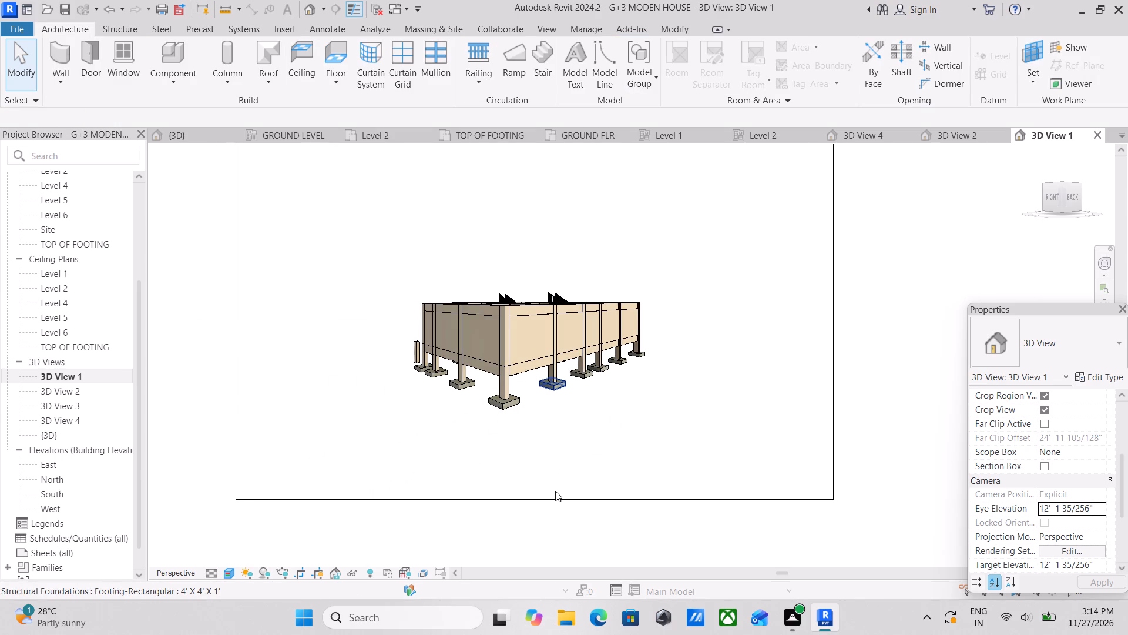
{"action": "left_click", "coordinate": [554, 500]}
{"action": "scroll", "coordinate": [556, 492], "scroll_direction": "down", "scroll_amount": 3}
{"action": "middle_click_drag", "start_coordinate": [556, 492], "coordinate": [555, 527]}
{"action": "left_click_drag", "start_coordinate": [521, 463], "coordinate": [513, 452]}
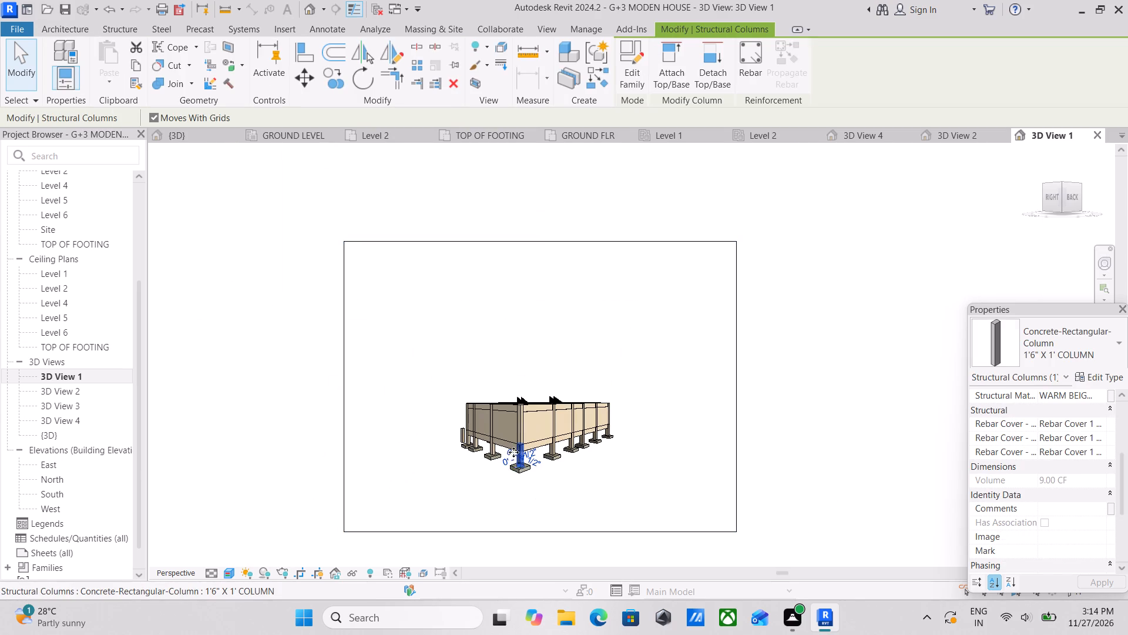
{"action": "left_click_drag", "start_coordinate": [513, 452], "coordinate": [512, 450]}
{"action": "scroll", "coordinate": [560, 393], "scroll_direction": "up", "scroll_amount": 2}
{"action": "scroll", "coordinate": [571, 379], "scroll_direction": "down", "scroll_amount": 2}
{"action": "middle_click_drag", "start_coordinate": [571, 379], "coordinate": [568, 386]}
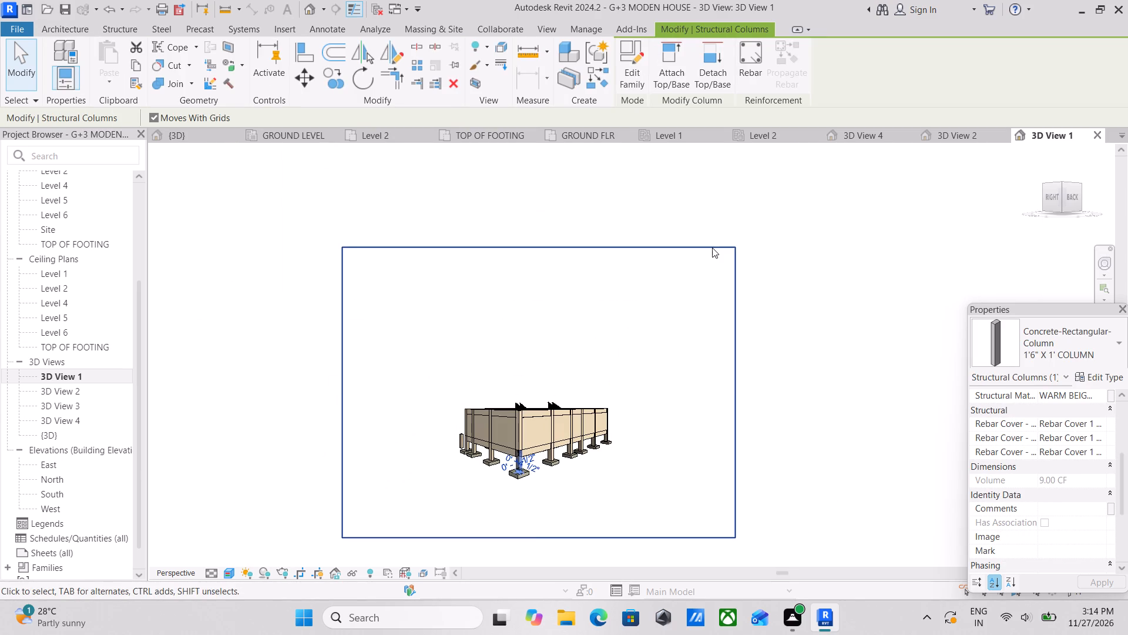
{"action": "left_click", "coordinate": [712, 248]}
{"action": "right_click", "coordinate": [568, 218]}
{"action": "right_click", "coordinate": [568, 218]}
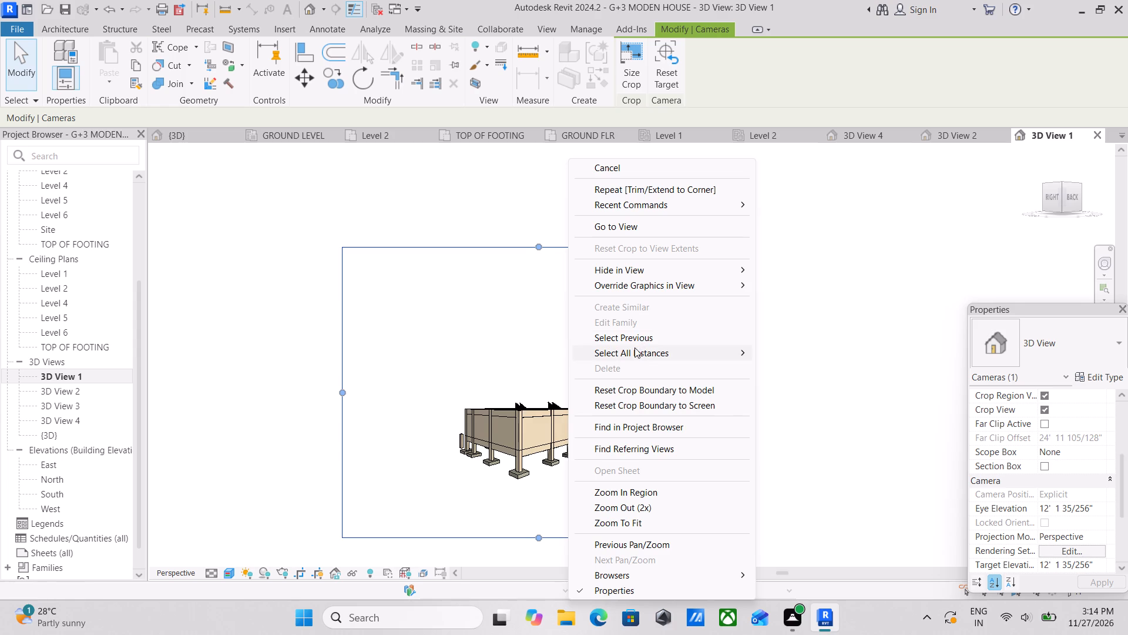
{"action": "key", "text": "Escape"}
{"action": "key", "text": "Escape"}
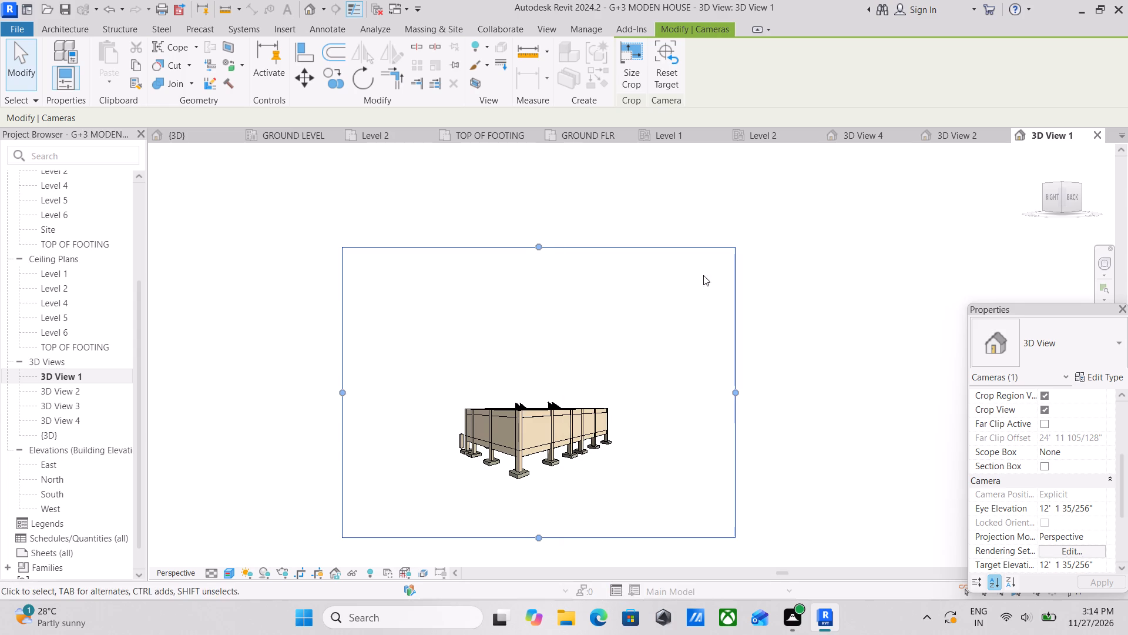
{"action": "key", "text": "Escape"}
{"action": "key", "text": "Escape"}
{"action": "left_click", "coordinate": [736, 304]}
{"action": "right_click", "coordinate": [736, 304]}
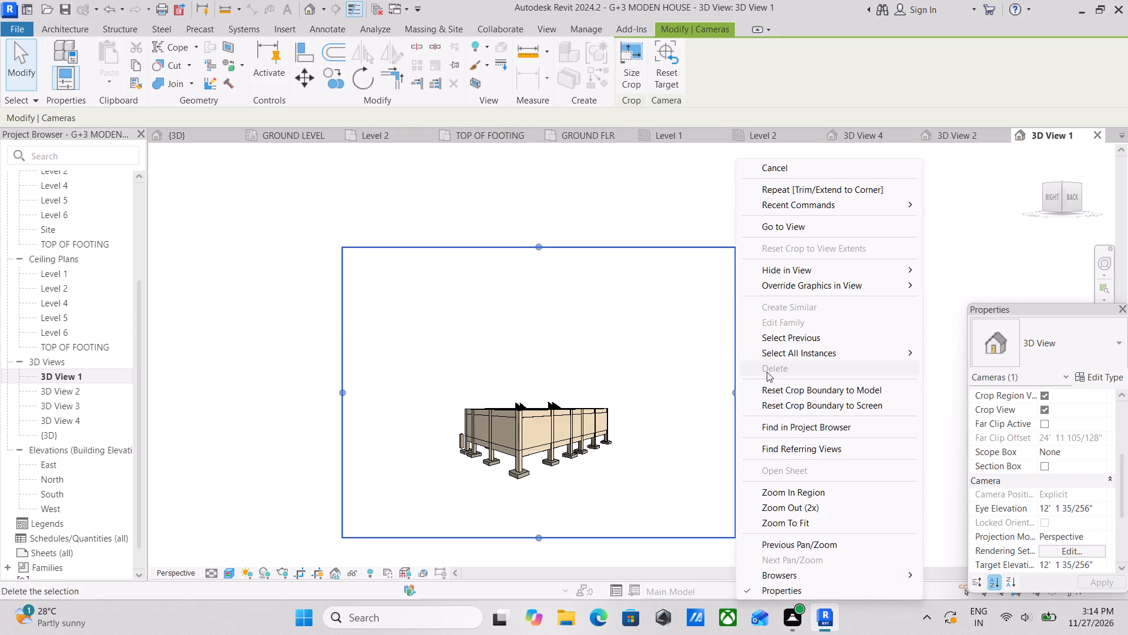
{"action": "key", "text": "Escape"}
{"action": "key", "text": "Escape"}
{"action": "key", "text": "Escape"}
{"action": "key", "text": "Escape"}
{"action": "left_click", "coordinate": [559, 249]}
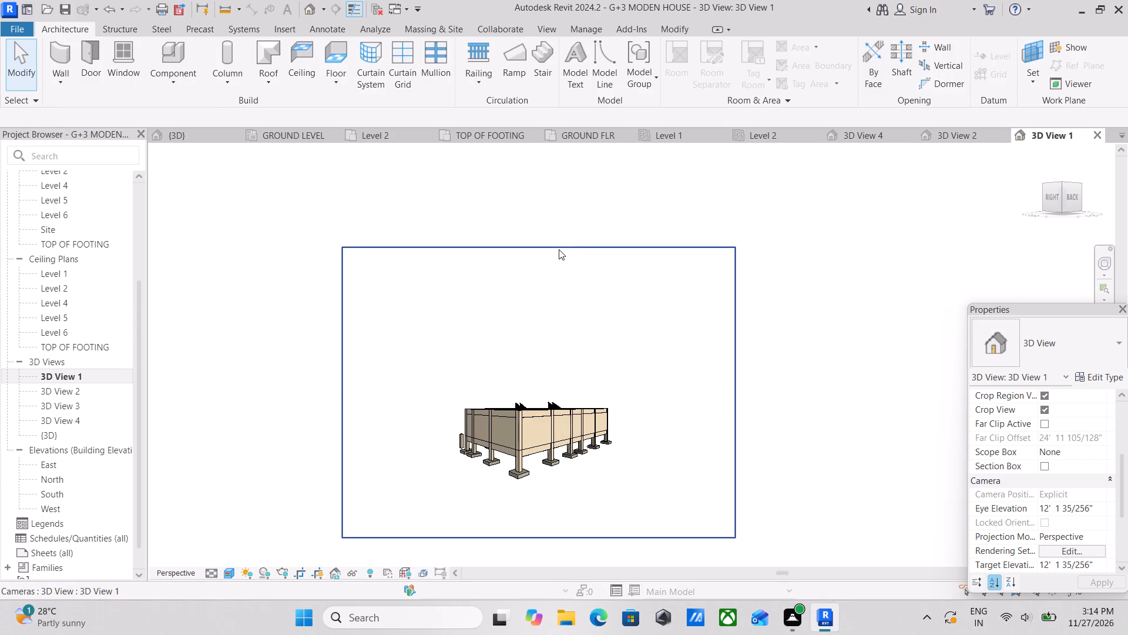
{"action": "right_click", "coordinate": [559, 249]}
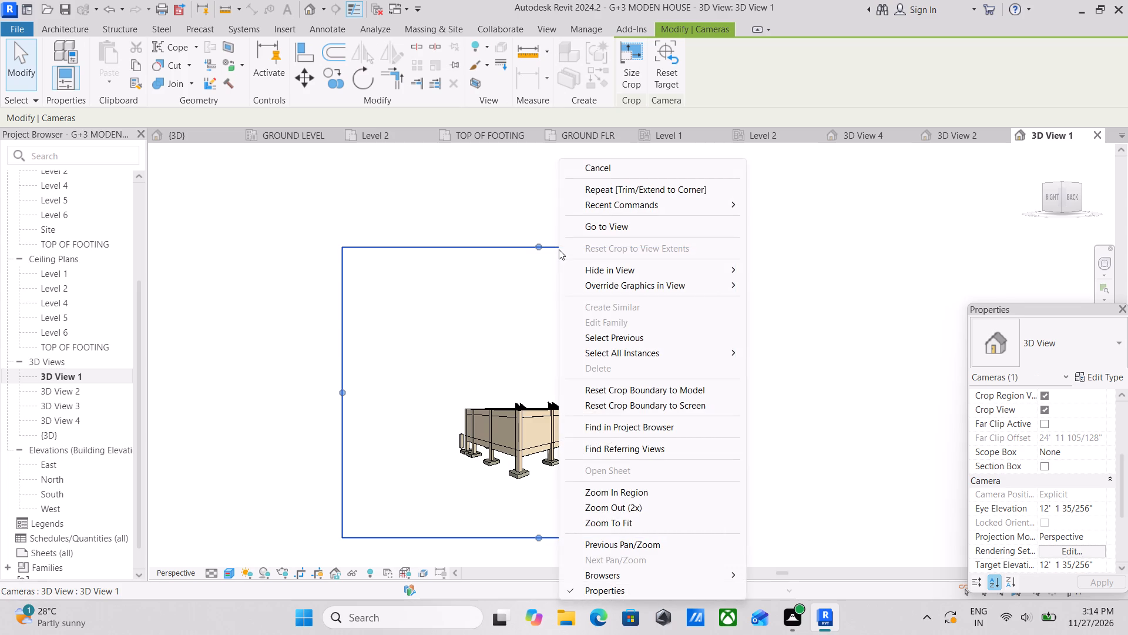
Close the open 3D View 1, 3D View 2 and 3D View 4 windows.
{"action": "left_click", "coordinate": [1092, 136]}
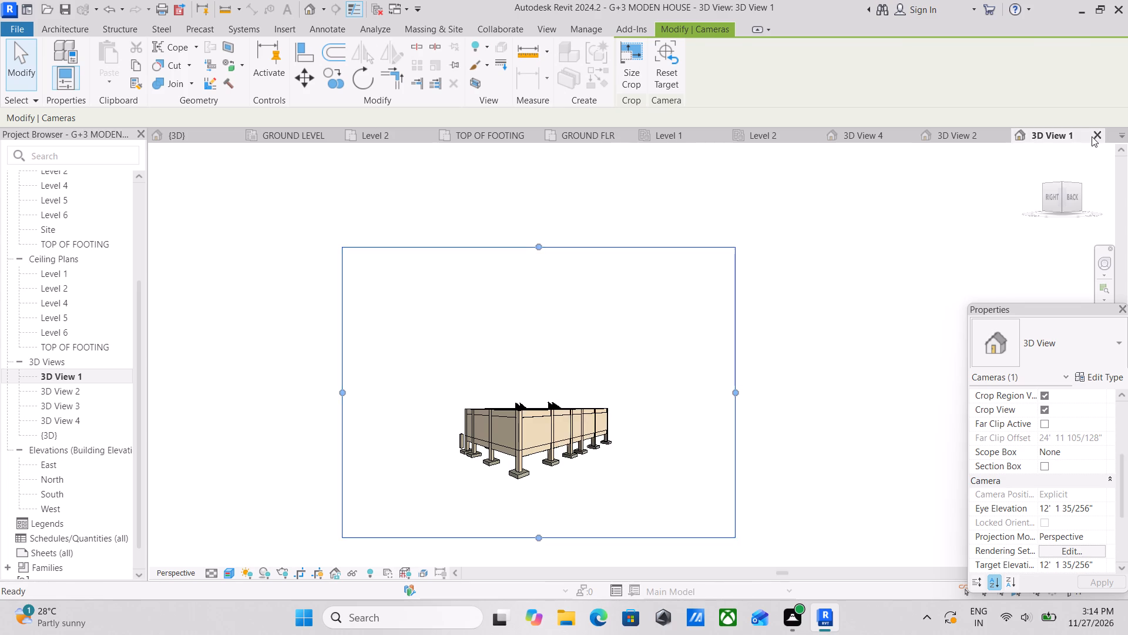
{"action": "left_click", "coordinate": [1009, 139]}
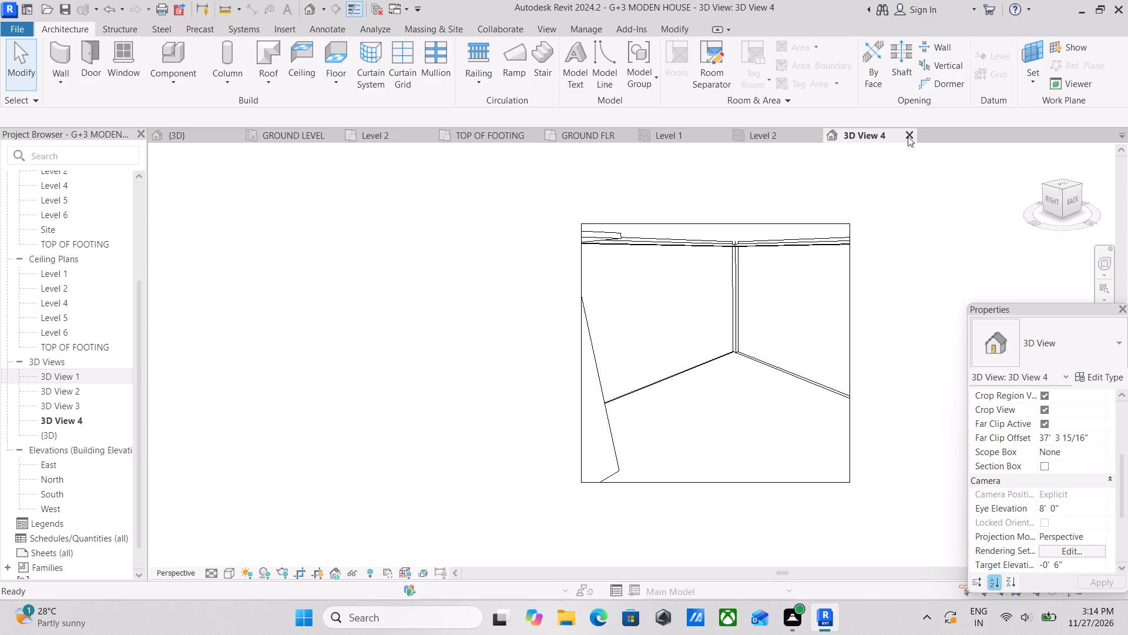
{"action": "left_click", "coordinate": [908, 136]}
Delete the camera views 3D View 1, 3D View 2, 3D View 3 and 3D View 4 from the project.
{"action": "scroll", "coordinate": [675, 303], "scroll_direction": "down", "scroll_amount": 2}
{"action": "middle_click_drag", "start_coordinate": [675, 303], "coordinate": [646, 383]}
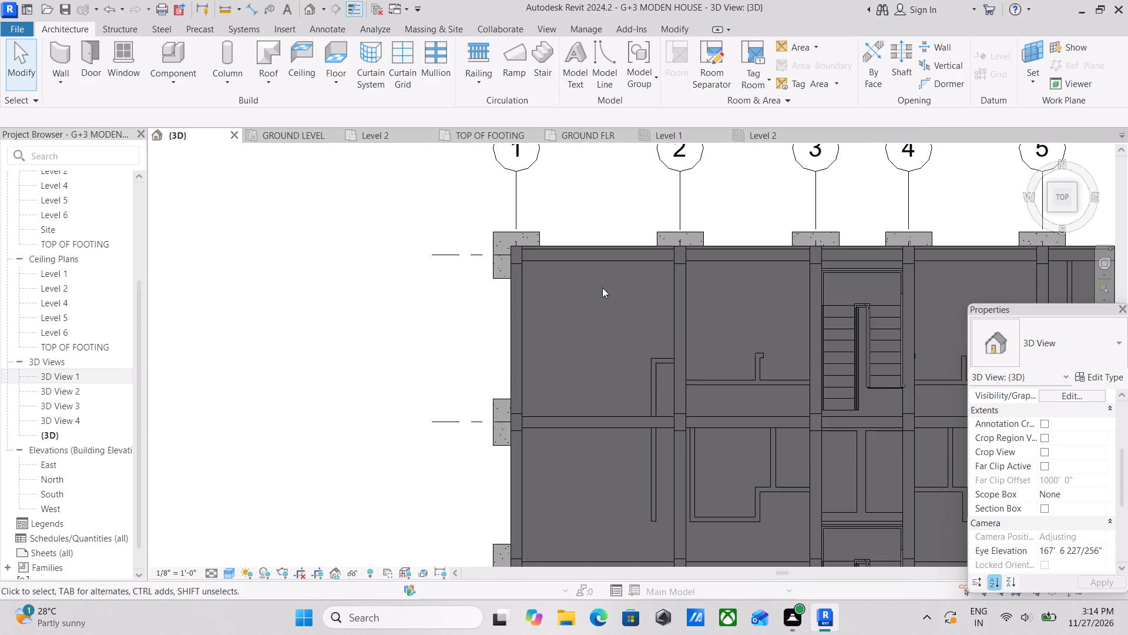
{"action": "middle_click_drag", "start_coordinate": [602, 287], "coordinate": [532, 339]}
{"action": "scroll", "coordinate": [602, 287], "scroll_direction": "up", "scroll_amount": 1}
{"action": "scroll", "coordinate": [520, 326], "scroll_direction": "up", "scroll_amount": 2}
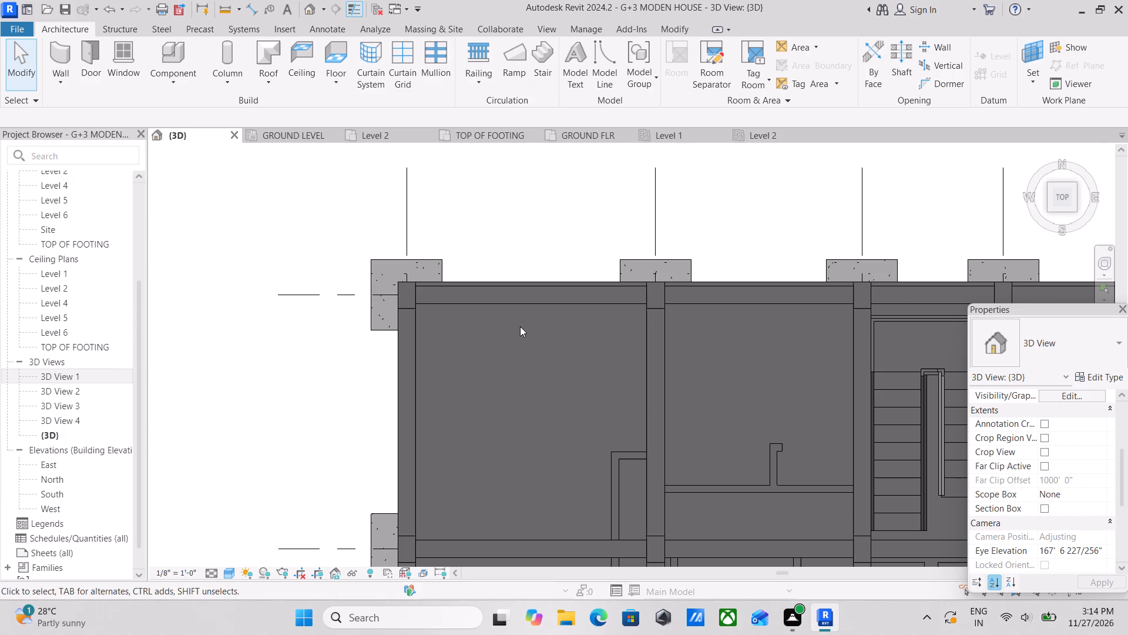
{"action": "scroll", "coordinate": [482, 308], "scroll_direction": "down", "scroll_amount": 2}
{"action": "middle_click_drag", "start_coordinate": [454, 334], "coordinate": [485, 316]}
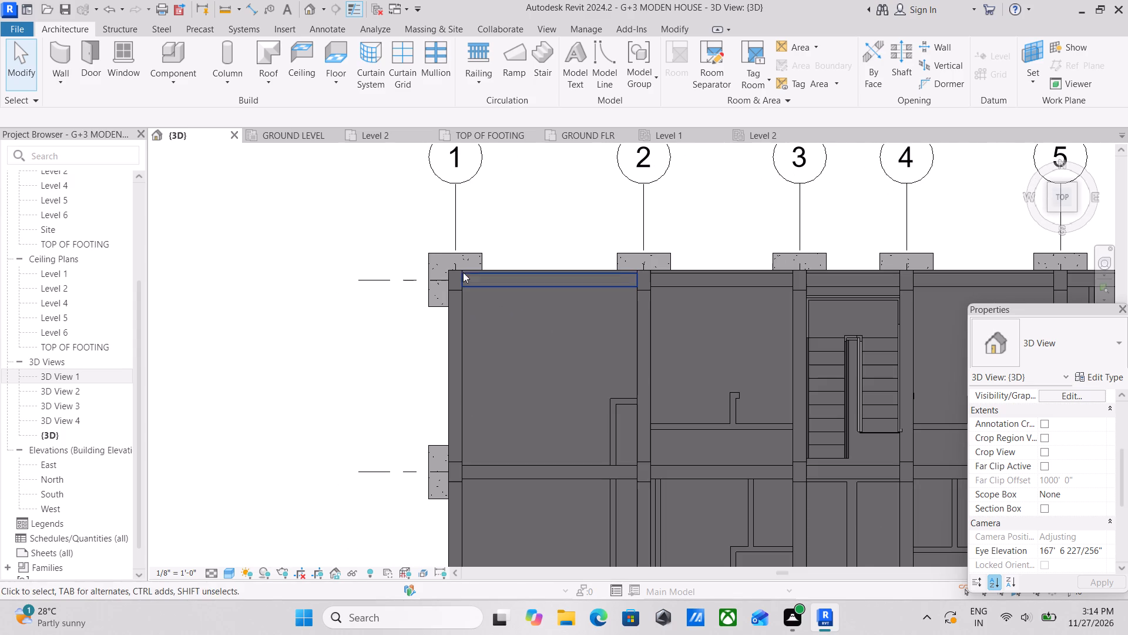
{"action": "right_click", "coordinate": [78, 376]}
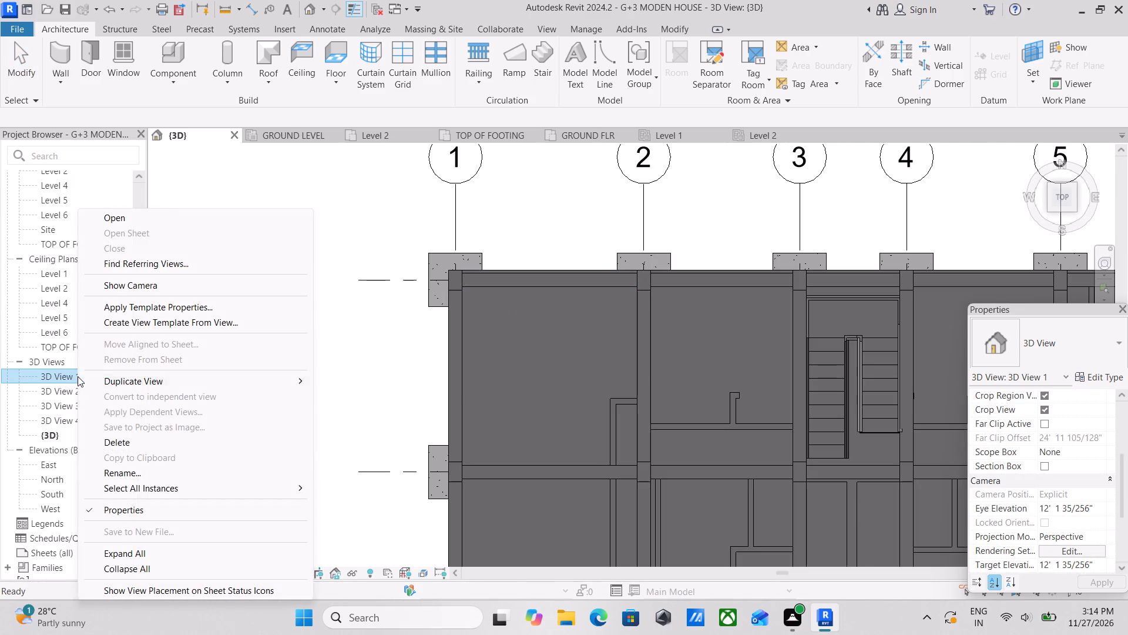
{"action": "left_click", "coordinate": [132, 443]}
{"action": "right_click", "coordinate": [36, 372]}
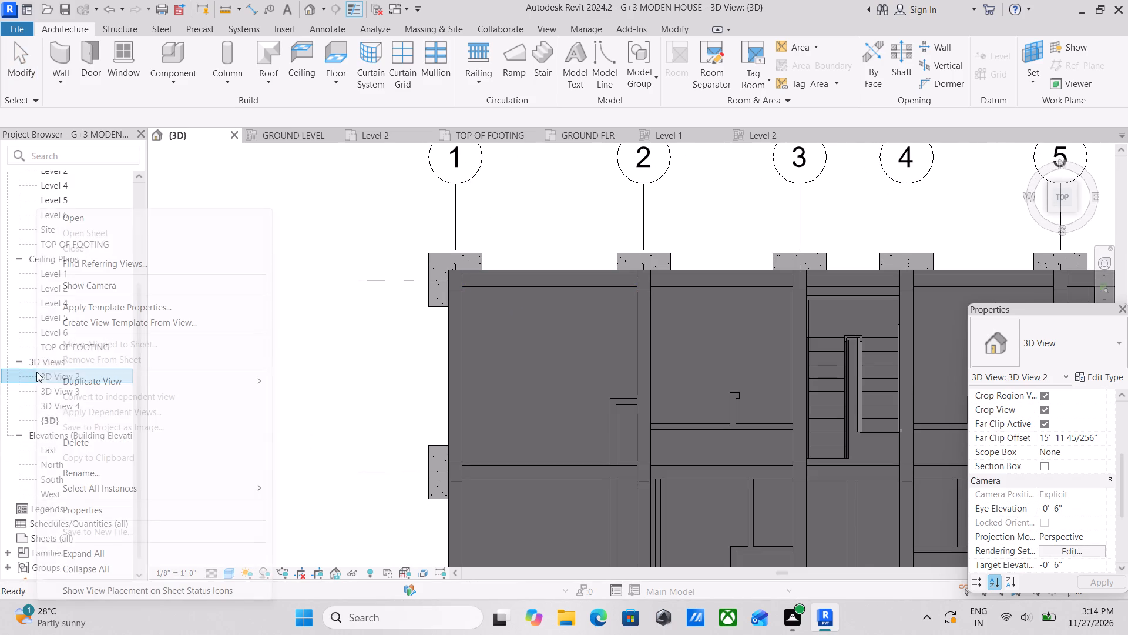
{"action": "left_click", "coordinate": [92, 448]}
{"action": "right_click", "coordinate": [67, 376]}
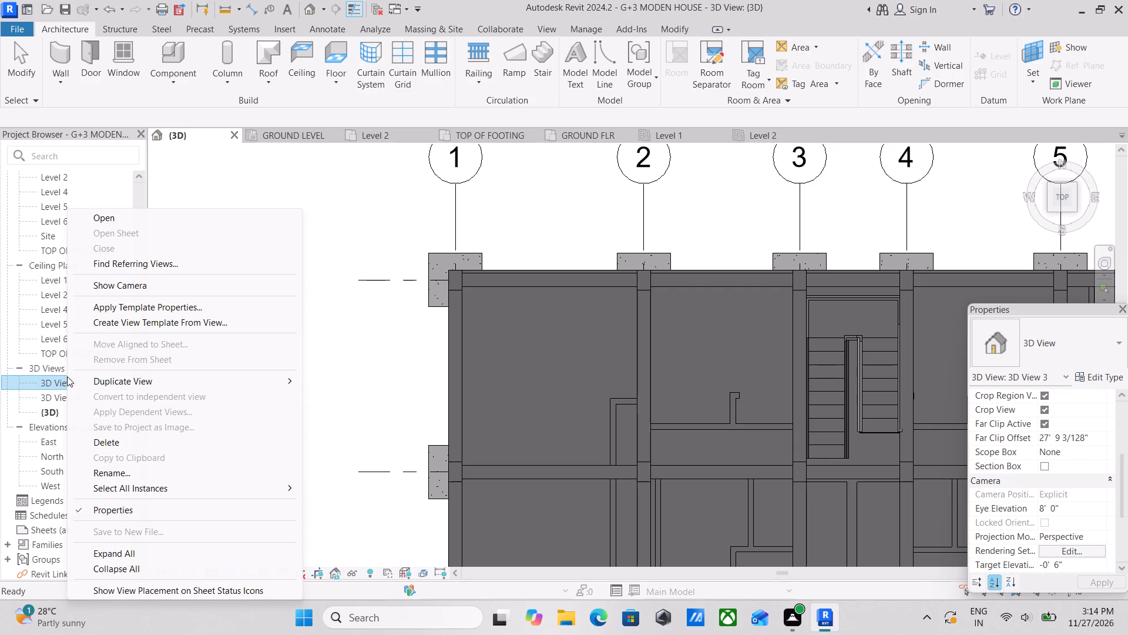
{"action": "left_click", "coordinate": [117, 444]}
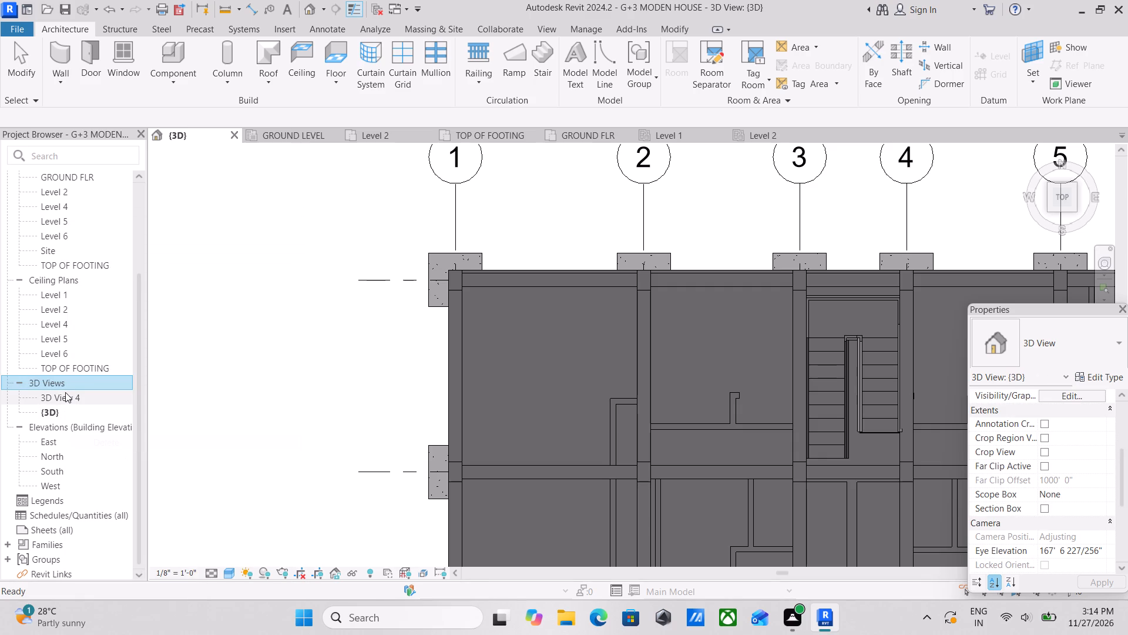
{"action": "left_click", "coordinate": [78, 401]}
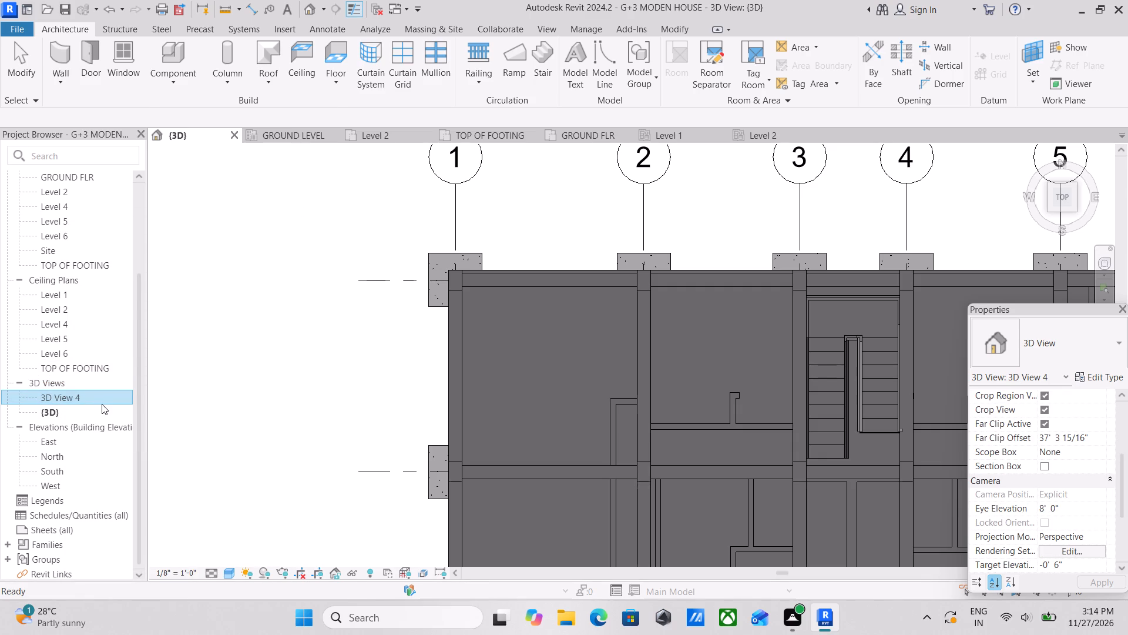
{"action": "right_click", "coordinate": [102, 404]}
{"action": "left_click", "coordinate": [176, 252]}
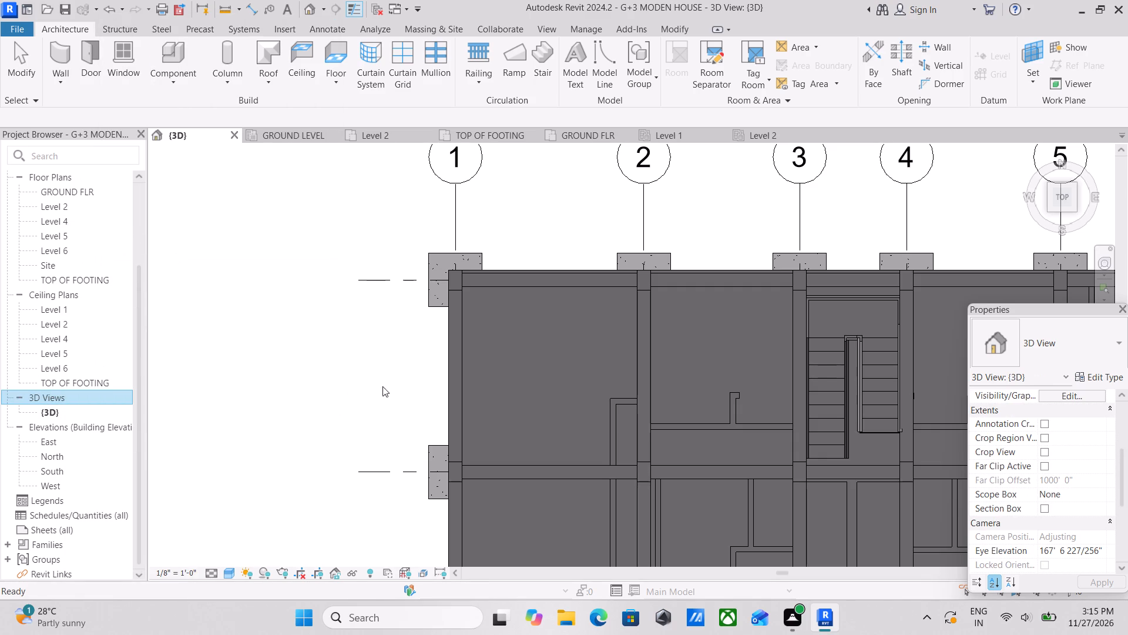
Place a perspective camera at the northeast corner of the northwest room, near grid 2, aimed southwest beyond the west wall.
{"action": "middle_click_drag", "start_coordinate": [410, 387], "coordinate": [334, 402]}
{"action": "middle_click_drag", "start_coordinate": [550, 217], "coordinate": [515, 243]}
{"action": "key", "text": "Escape"}
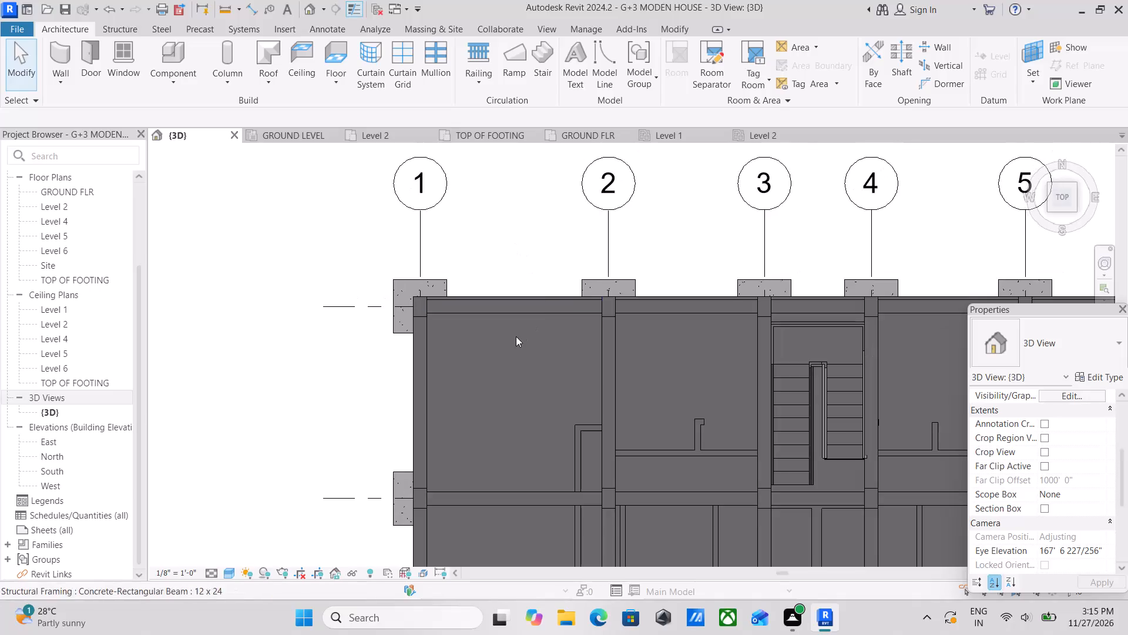
{"action": "scroll", "coordinate": [513, 336], "scroll_direction": "up", "scroll_amount": 1}
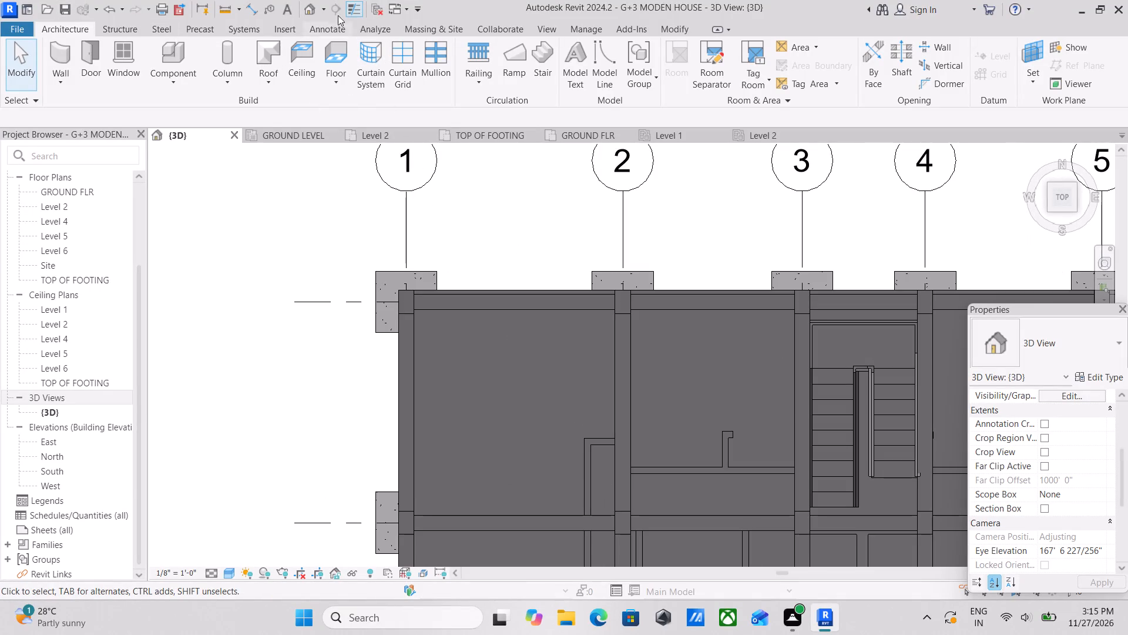
{"action": "left_click", "coordinate": [321, 6]}
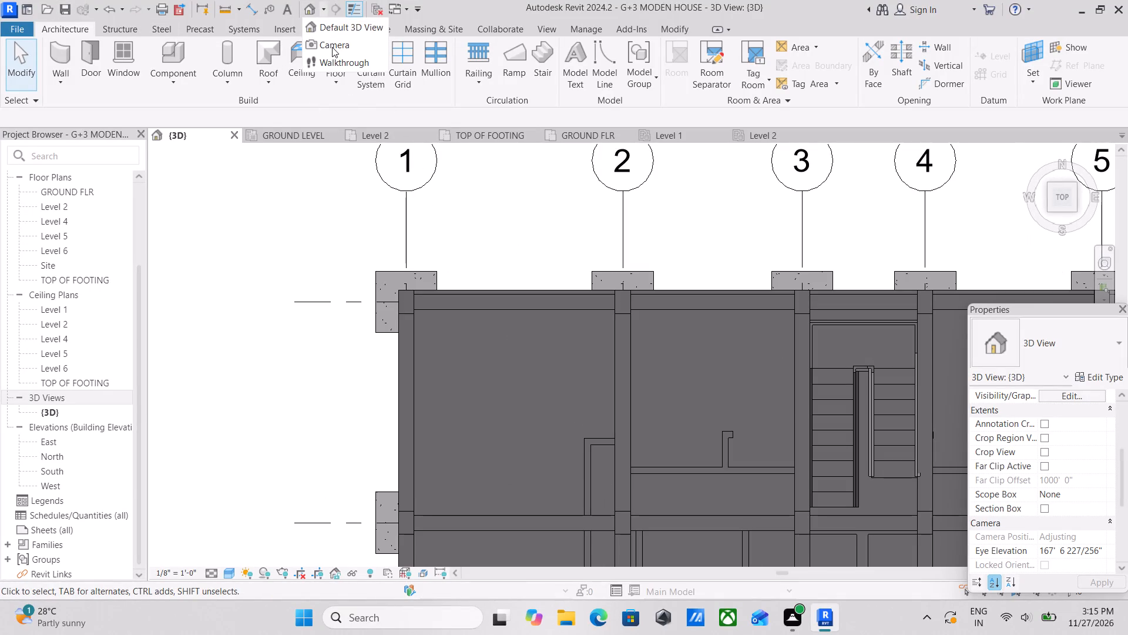
{"action": "left_click", "coordinate": [332, 47]}
{"action": "scroll", "coordinate": [585, 320], "scroll_direction": "up", "scroll_amount": 2}
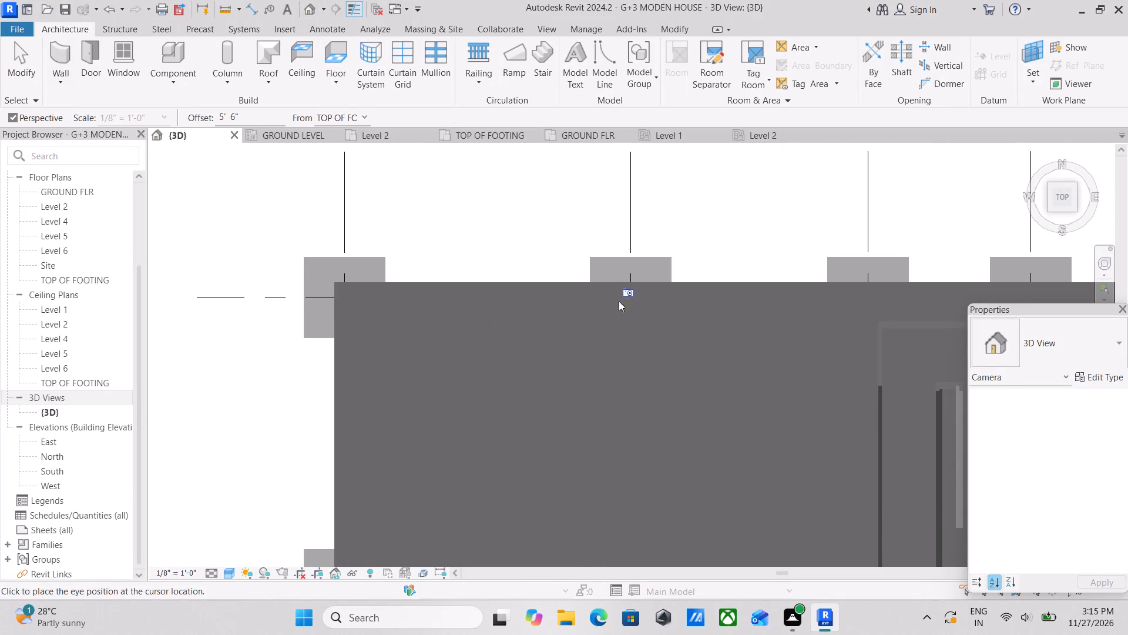
{"action": "left_click", "coordinate": [616, 298]}
{"action": "middle_click_drag", "start_coordinate": [557, 389], "coordinate": [607, 278]}
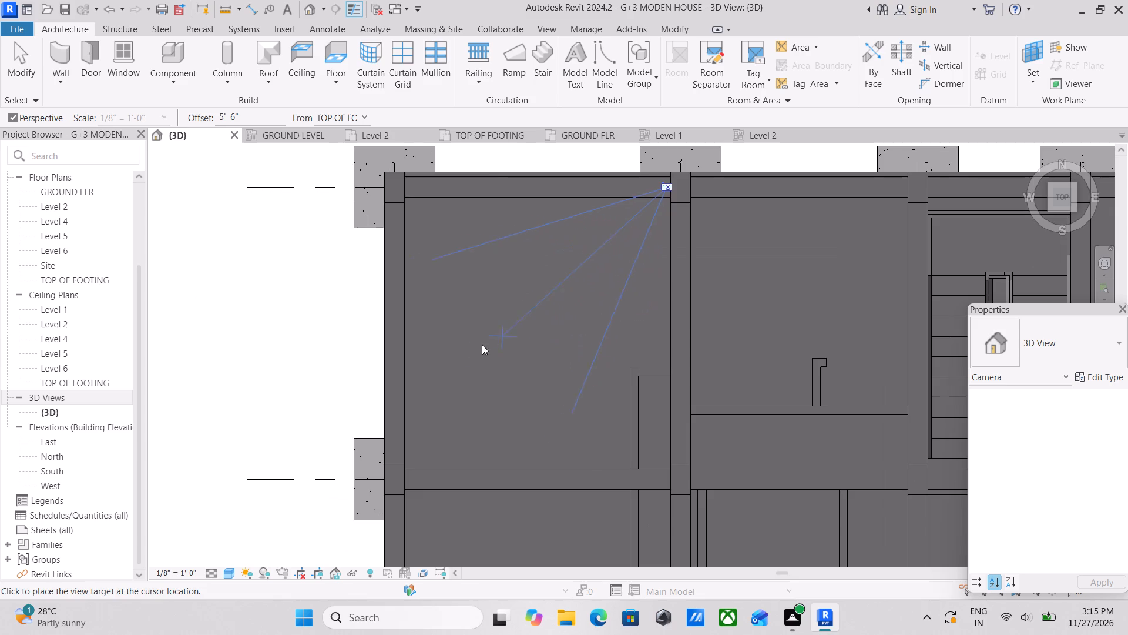
{"action": "middle_click_drag", "start_coordinate": [458, 369], "coordinate": [556, 310]}
{"action": "left_click", "coordinate": [436, 389]}
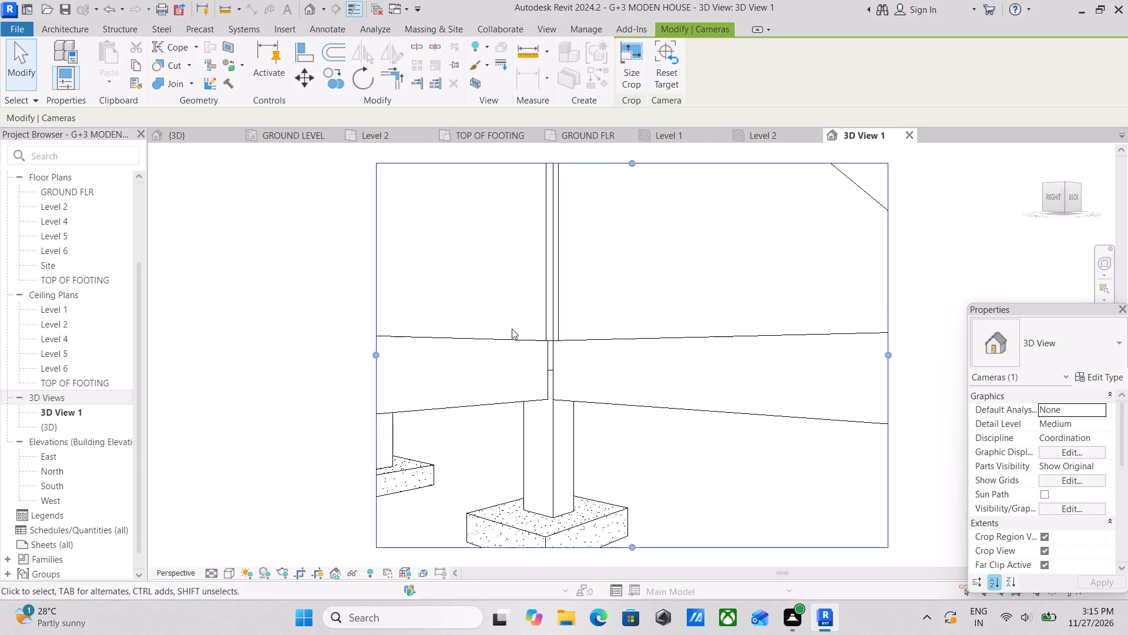
Set the eye elevation of the 3D View 1 camera to 7'.
{"action": "scroll", "coordinate": [512, 329], "scroll_direction": "down", "scroll_amount": 2}
{"action": "middle_click_drag", "start_coordinate": [512, 329], "coordinate": [520, 323]}
{"action": "scroll", "coordinate": [1073, 502], "scroll_direction": "down", "scroll_amount": 3}
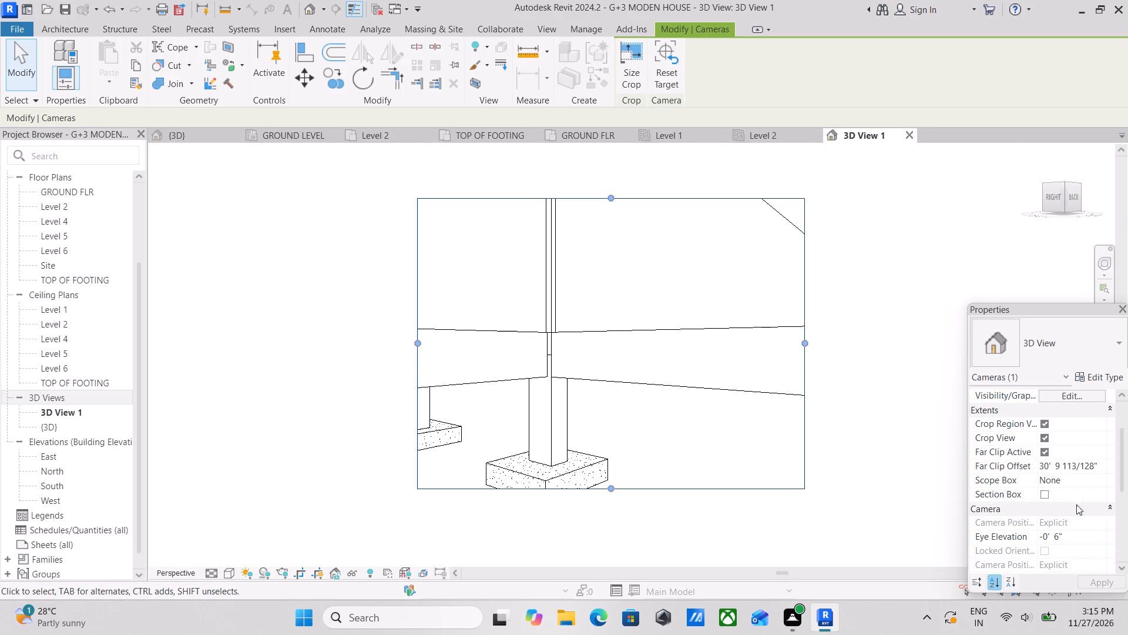
{"action": "left_click", "coordinate": [1086, 540]}
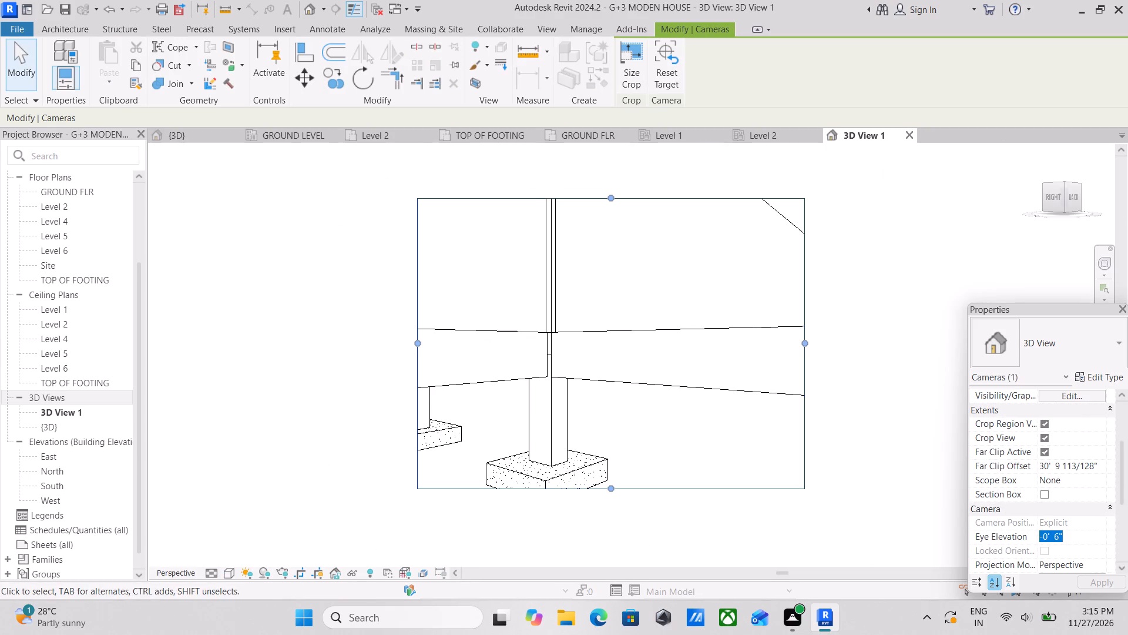
{"action": "type", "text": "7'"}
{"action": "key", "text": "Return"}
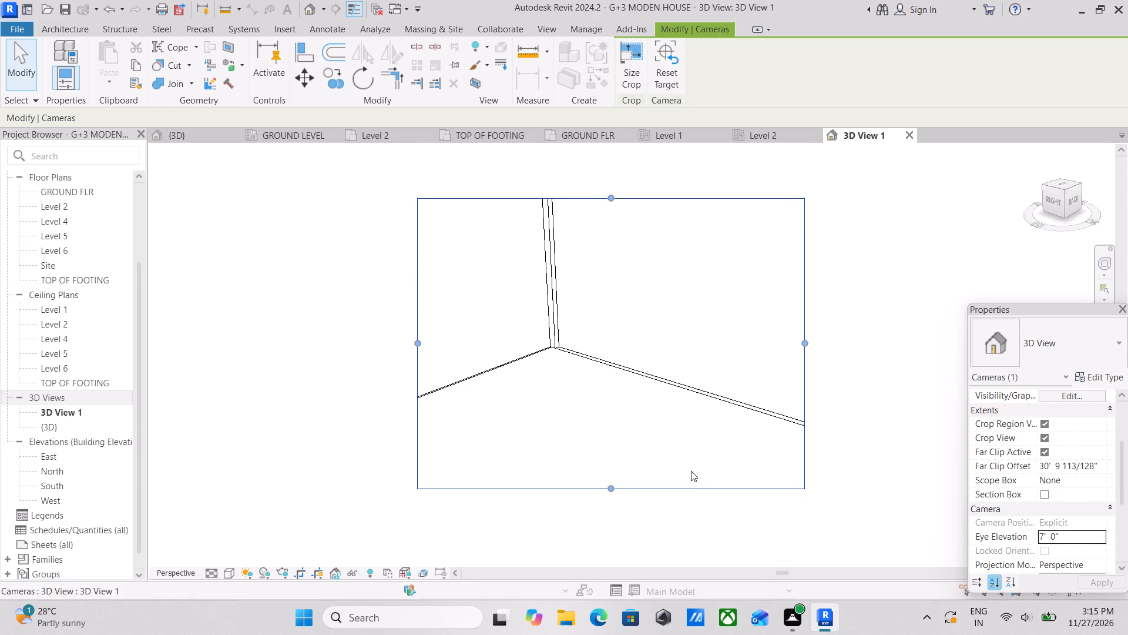
Enlarge the camera's crop region outward on all four sides to take in the ceiling, adjoining walls and floor.
{"action": "middle_click_drag", "start_coordinate": [691, 471], "coordinate": [677, 513]}
{"action": "scroll", "coordinate": [691, 471], "scroll_direction": "down", "scroll_amount": 1}
{"action": "left_click_drag", "start_coordinate": [606, 283], "coordinate": [600, 199]}
{"action": "scroll", "coordinate": [603, 271], "scroll_direction": "down", "scroll_amount": 1}
{"action": "middle_click_drag", "start_coordinate": [602, 275], "coordinate": [624, 248]}
{"action": "left_click_drag", "start_coordinate": [481, 330], "coordinate": [355, 339]}
{"action": "left_click_drag", "start_coordinate": [781, 313], "coordinate": [825, 299]}
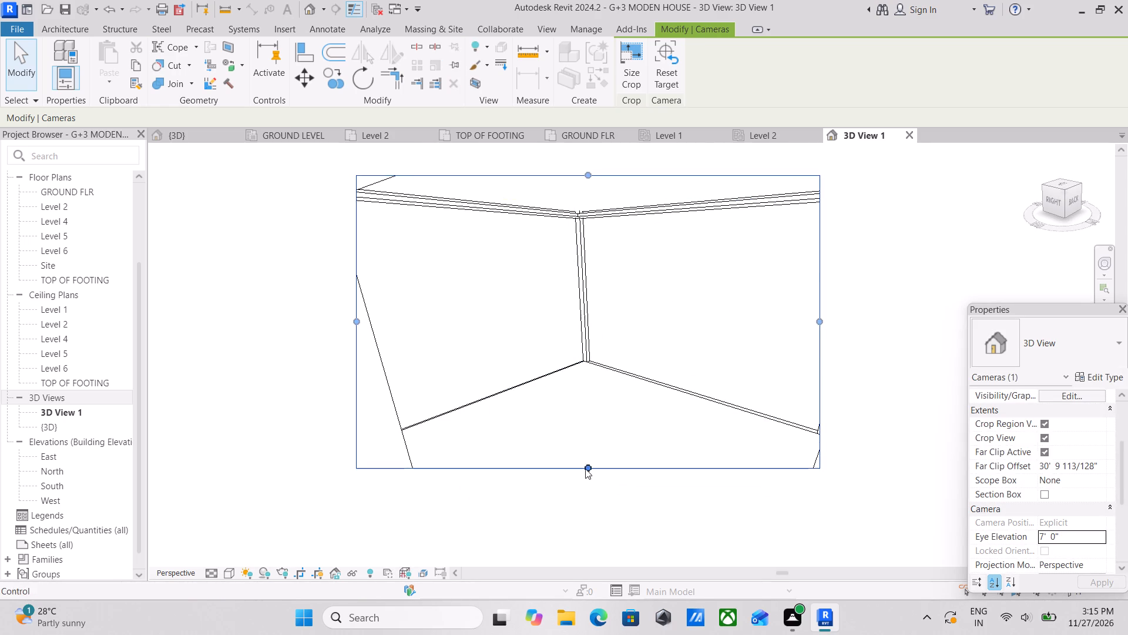
{"action": "left_click_drag", "start_coordinate": [587, 466], "coordinate": [599, 520]}
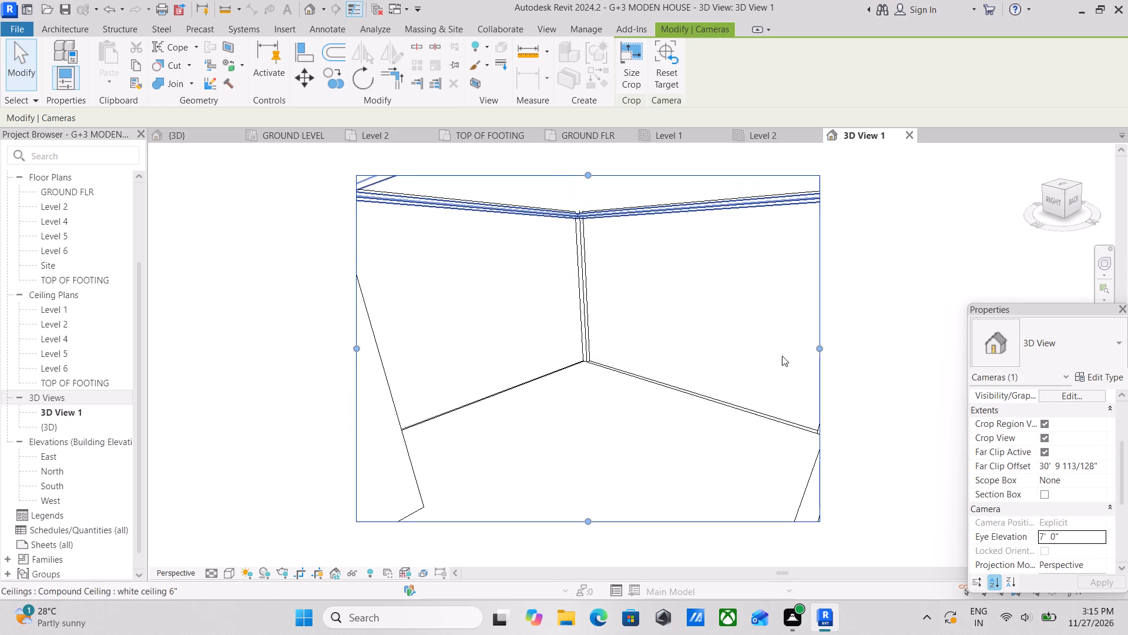
Set the camera view's visual style to Realistic.
{"action": "left_click", "coordinate": [229, 572]}
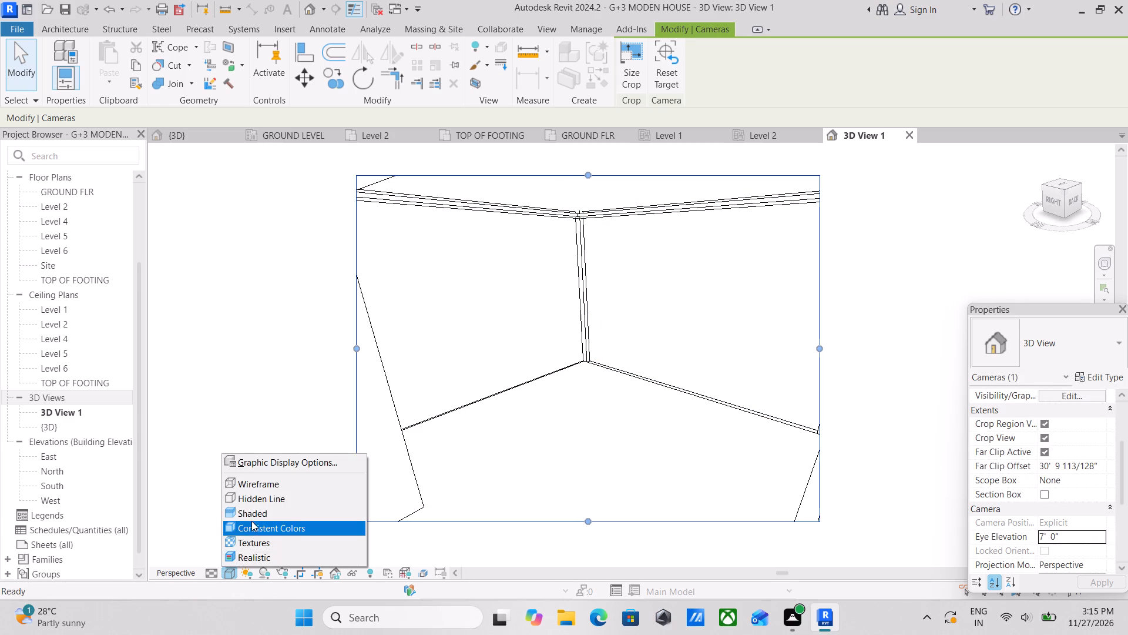
{"action": "left_click", "coordinate": [258, 557]}
Examine the white 6" compound ceiling and its edge band where the walls meet in the room's corner.
{"action": "middle_click_drag", "start_coordinate": [482, 390], "coordinate": [472, 477]}
{"action": "middle_click_drag", "start_coordinate": [493, 393], "coordinate": [493, 453]}
{"action": "scroll", "coordinate": [497, 367], "scroll_direction": "up", "scroll_amount": 5}
{"action": "middle_click_drag", "start_coordinate": [499, 343], "coordinate": [472, 403]}
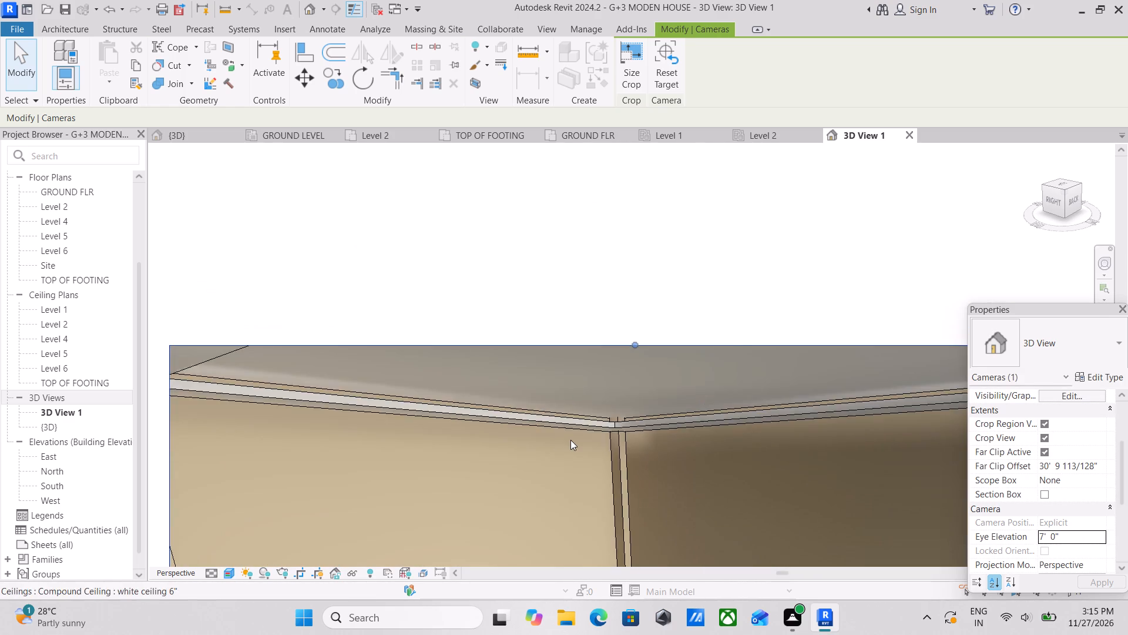
{"action": "scroll", "coordinate": [570, 440], "scroll_direction": "up", "scroll_amount": 4}
{"action": "scroll", "coordinate": [570, 440], "scroll_direction": "down", "scroll_amount": 4}
{"action": "middle_click_drag", "start_coordinate": [570, 440], "coordinate": [550, 452]}
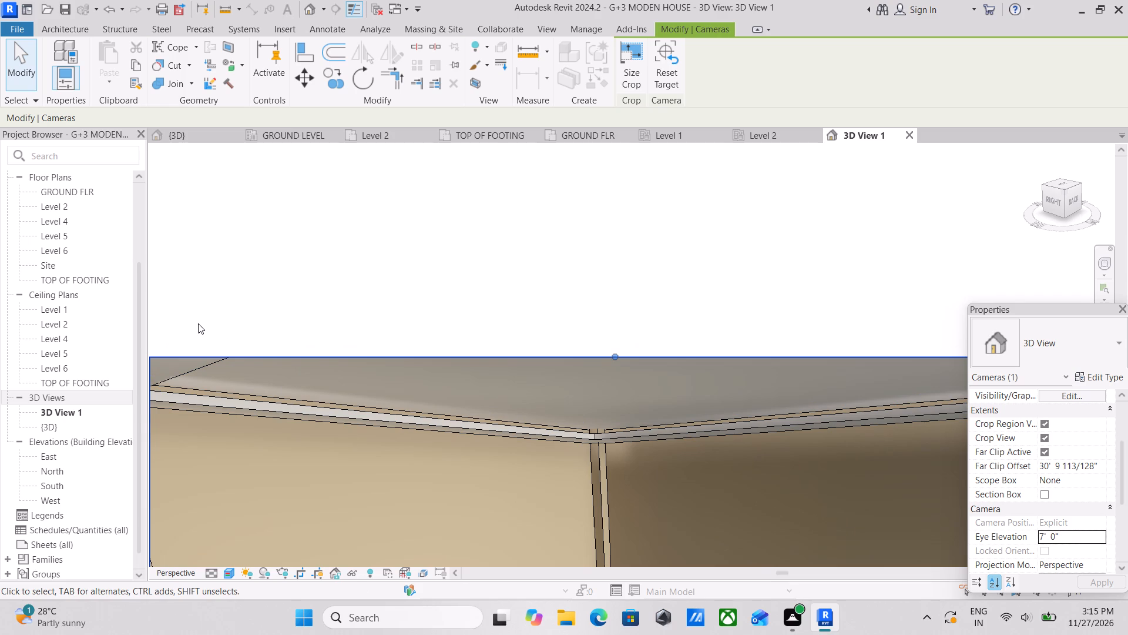
{"action": "scroll", "coordinate": [534, 296], "scroll_direction": "down", "scroll_amount": 2}
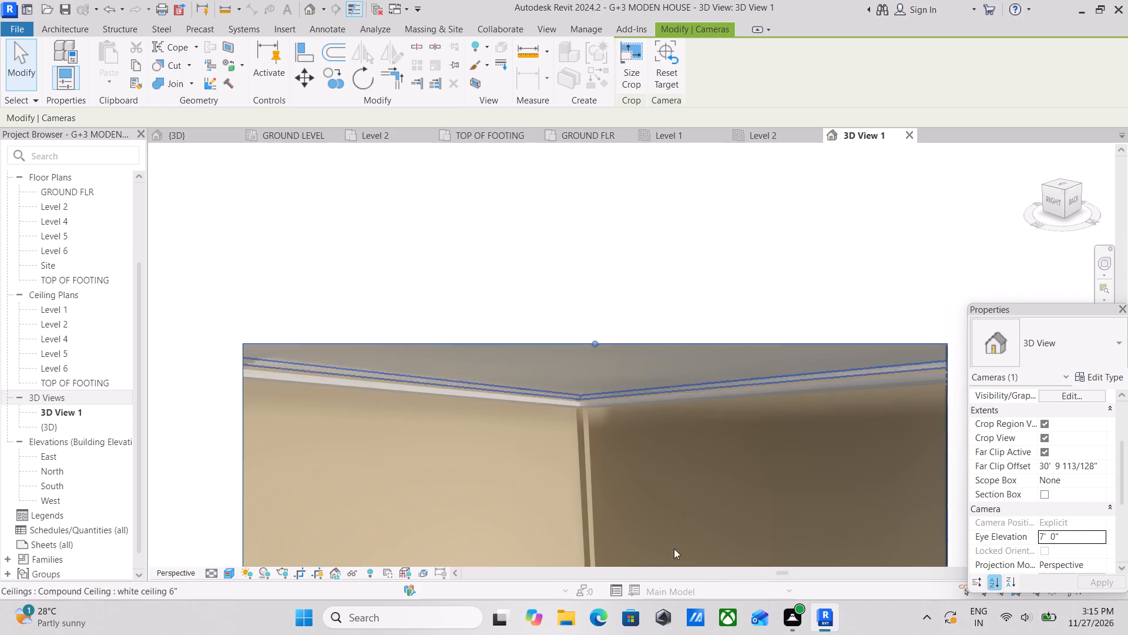
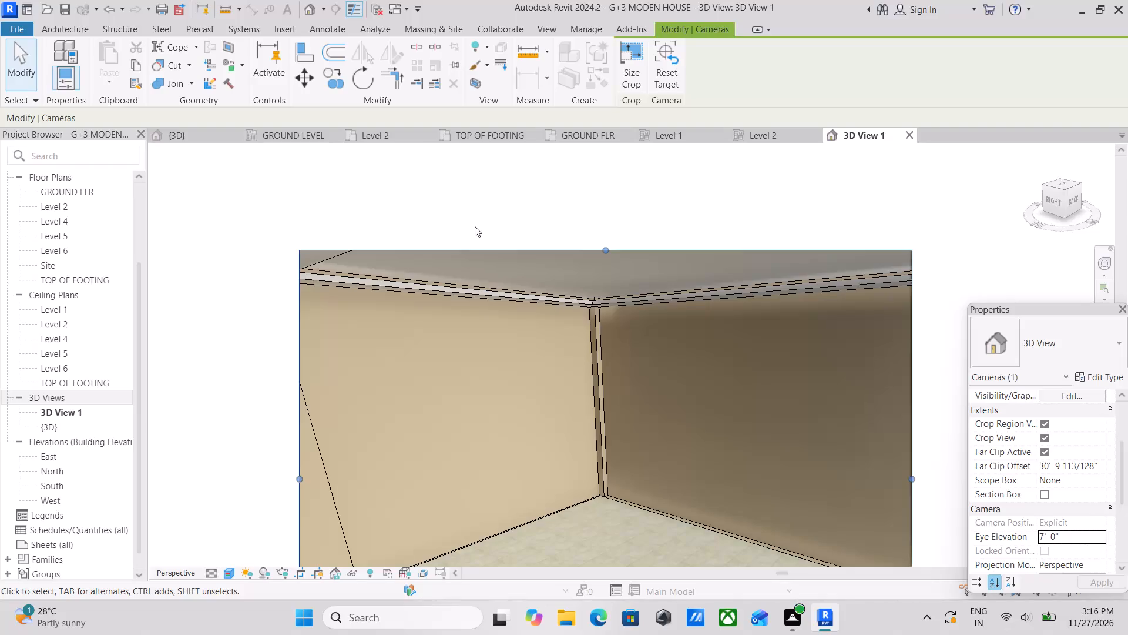
Examine the ceiling, its perimeter band and the walls in the room's corner from different camera angles.
{"action": "scroll", "coordinate": [505, 213], "scroll_direction": "down", "scroll_amount": 2}
{"action": "middle_click_drag", "start_coordinate": [516, 245], "coordinate": [550, 215]}
{"action": "middle_click_drag", "start_coordinate": [580, 249], "coordinate": [546, 231]}
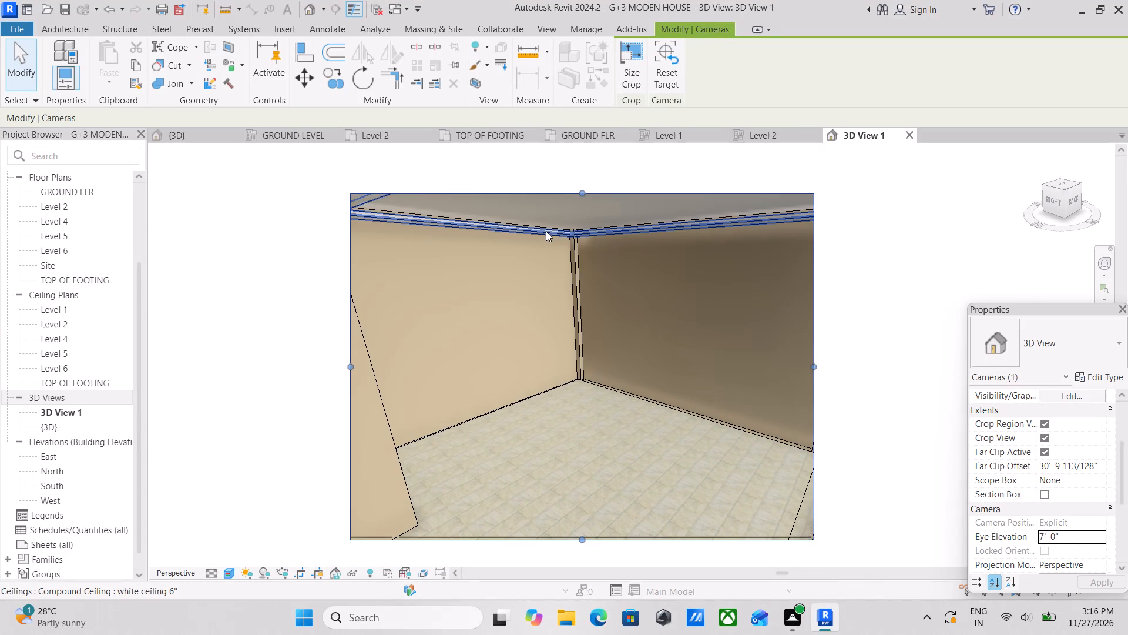
{"action": "middle_click_drag", "start_coordinate": [559, 249], "coordinate": [544, 230]}
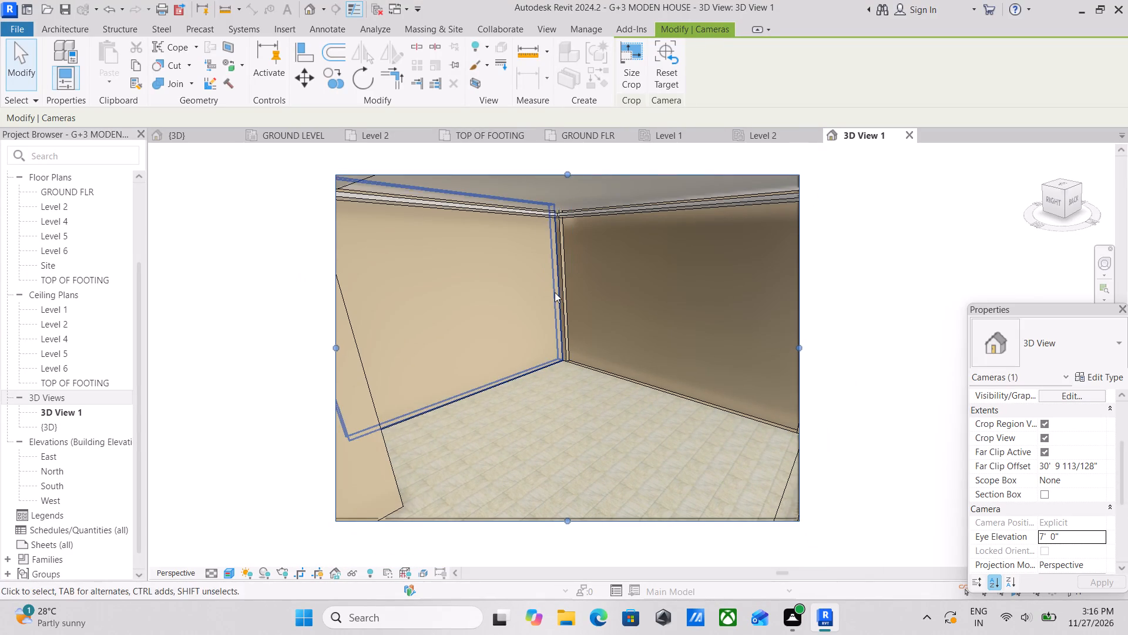
{"action": "middle_click_drag", "start_coordinate": [555, 292], "coordinate": [544, 293]}
{"action": "scroll", "coordinate": [576, 312], "scroll_direction": "up", "scroll_amount": 1}
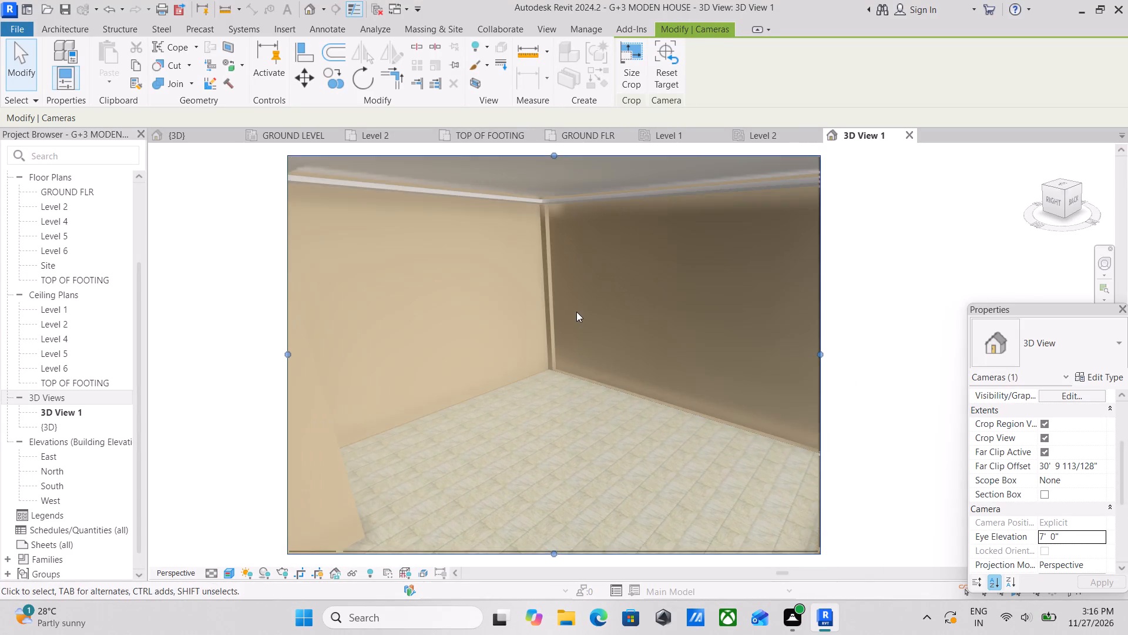
{"action": "scroll", "coordinate": [573, 320], "scroll_direction": "up", "scroll_amount": 1}
{"action": "middle_click_drag", "start_coordinate": [573, 320], "coordinate": [592, 318]}
{"action": "middle_click_drag", "start_coordinate": [592, 318], "coordinate": [573, 302], "text": "shift"}
{"action": "scroll", "coordinate": [573, 302], "scroll_direction": "down", "scroll_amount": 2}
{"action": "middle_click_drag", "start_coordinate": [545, 372], "coordinate": [576, 253]}
{"action": "middle_click_drag", "start_coordinate": [609, 308], "coordinate": [594, 279], "text": "shift"}
{"action": "scroll", "coordinate": [596, 278], "scroll_direction": "down", "scroll_amount": 7}
{"action": "middle_click_drag", "start_coordinate": [606, 295], "coordinate": [594, 234], "text": "shift"}
{"action": "scroll", "coordinate": [594, 234], "scroll_direction": "up", "scroll_amount": 1}
{"action": "scroll", "coordinate": [596, 234], "scroll_direction": "down", "scroll_amount": 4}
{"action": "middle_click_drag", "start_coordinate": [602, 265], "coordinate": [616, 292], "text": "shift"}
{"action": "scroll", "coordinate": [616, 262], "scroll_direction": "down", "scroll_amount": 2}
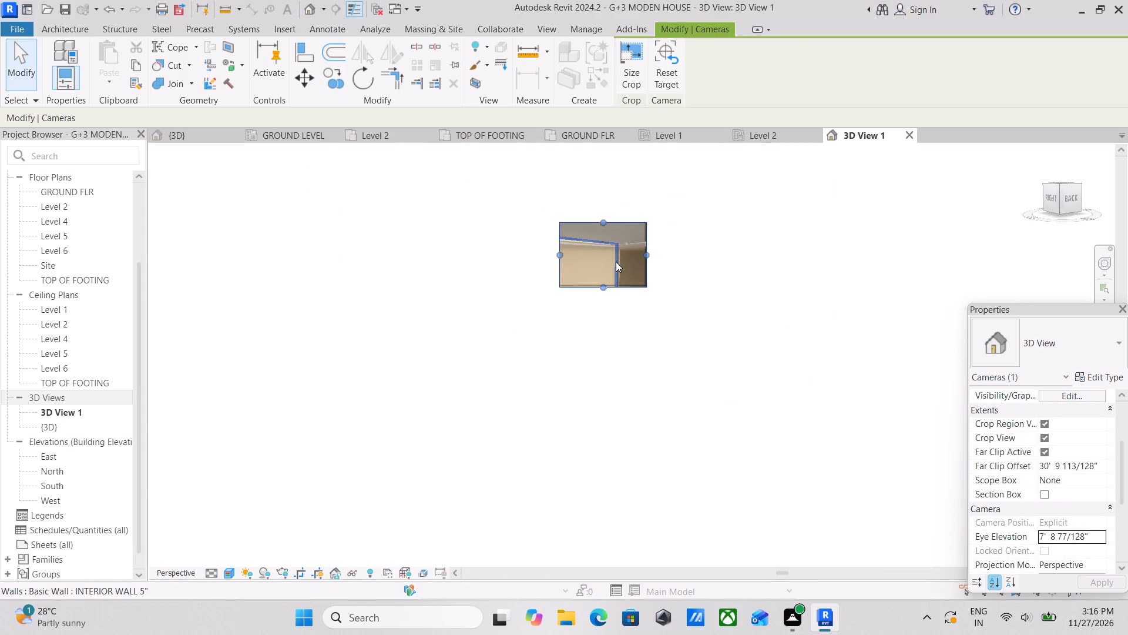
{"action": "scroll", "coordinate": [616, 262], "scroll_direction": "up", "scroll_amount": 5}
{"action": "middle_click_drag", "start_coordinate": [612, 256], "coordinate": [617, 364]}
{"action": "scroll", "coordinate": [617, 364], "scroll_direction": "up", "scroll_amount": 5}
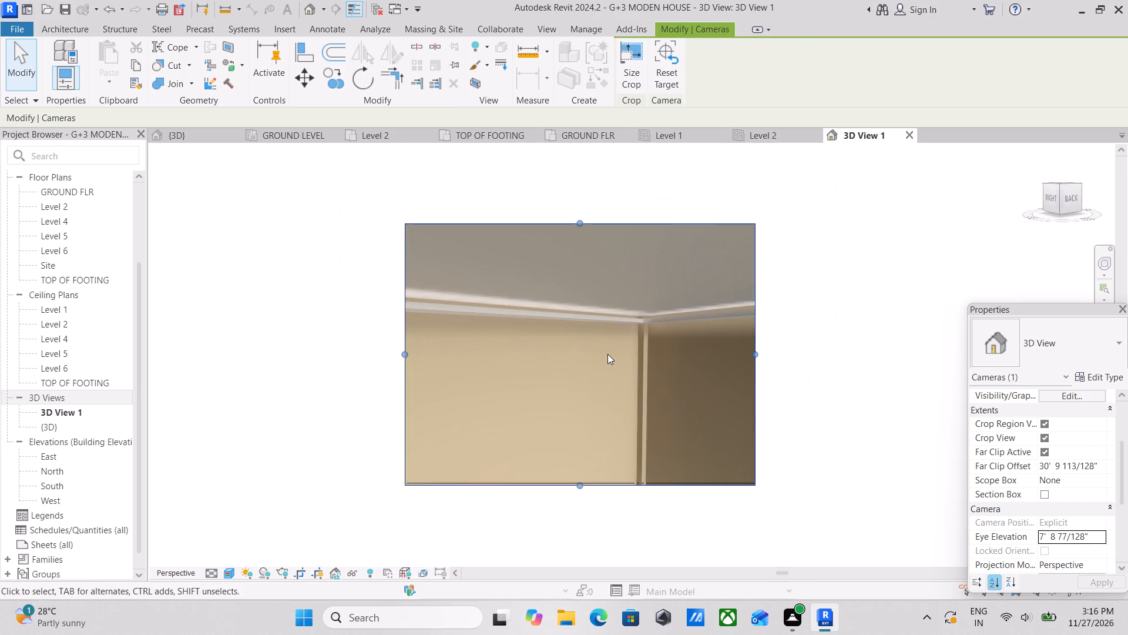
{"action": "scroll", "coordinate": [605, 354], "scroll_direction": "down", "scroll_amount": 2}
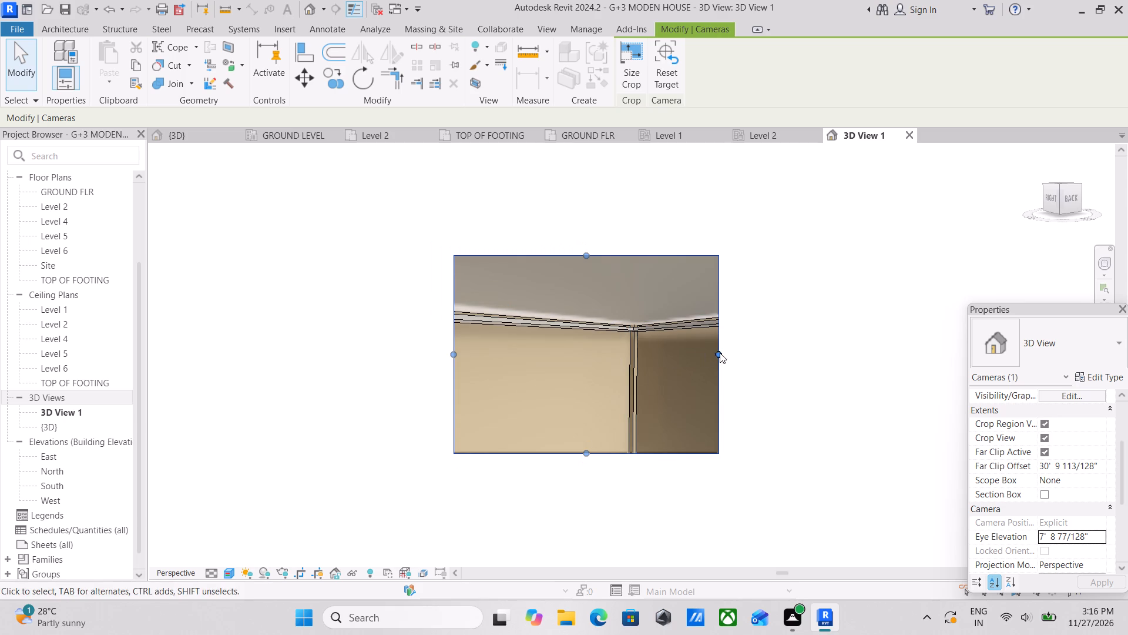
Extend the camera's crop region on both sides and at the bottom to take in more of the walls and floor.
{"action": "left_click_drag", "start_coordinate": [720, 353], "coordinate": [775, 354]}
{"action": "left_click_drag", "start_coordinate": [607, 450], "coordinate": [625, 506]}
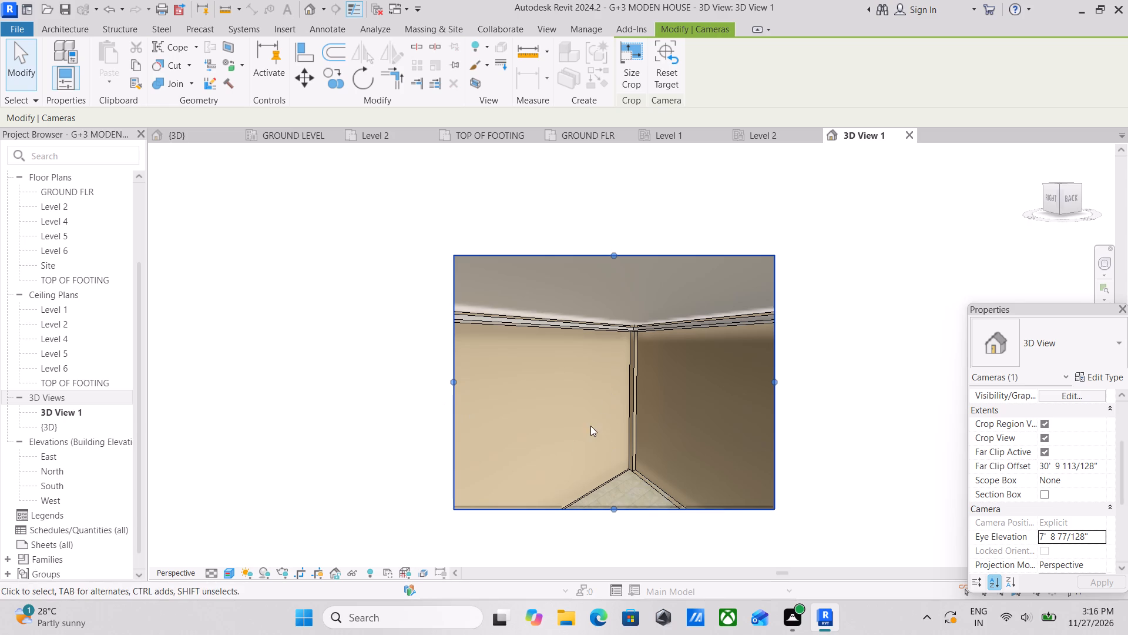
{"action": "middle_click_drag", "start_coordinate": [606, 426], "coordinate": [594, 362], "text": "shift"}
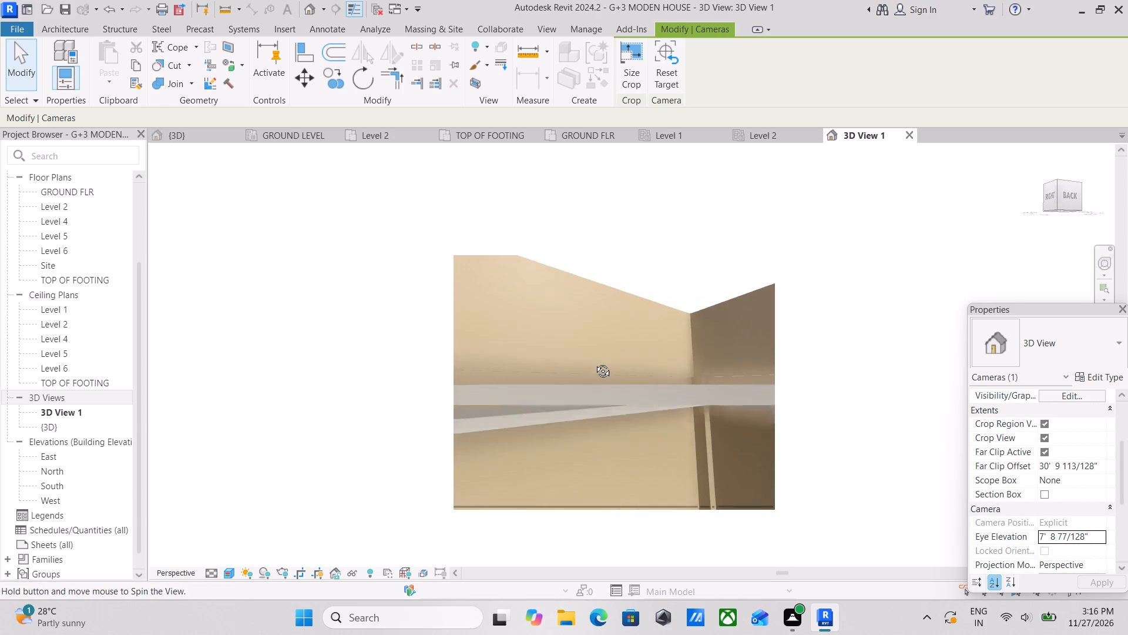
{"action": "middle_click_drag", "start_coordinate": [594, 362], "coordinate": [610, 413], "text": "shift"}
{"action": "scroll", "coordinate": [608, 413], "scroll_direction": "down", "scroll_amount": 2}
{"action": "middle_click_drag", "start_coordinate": [608, 413], "coordinate": [622, 372]}
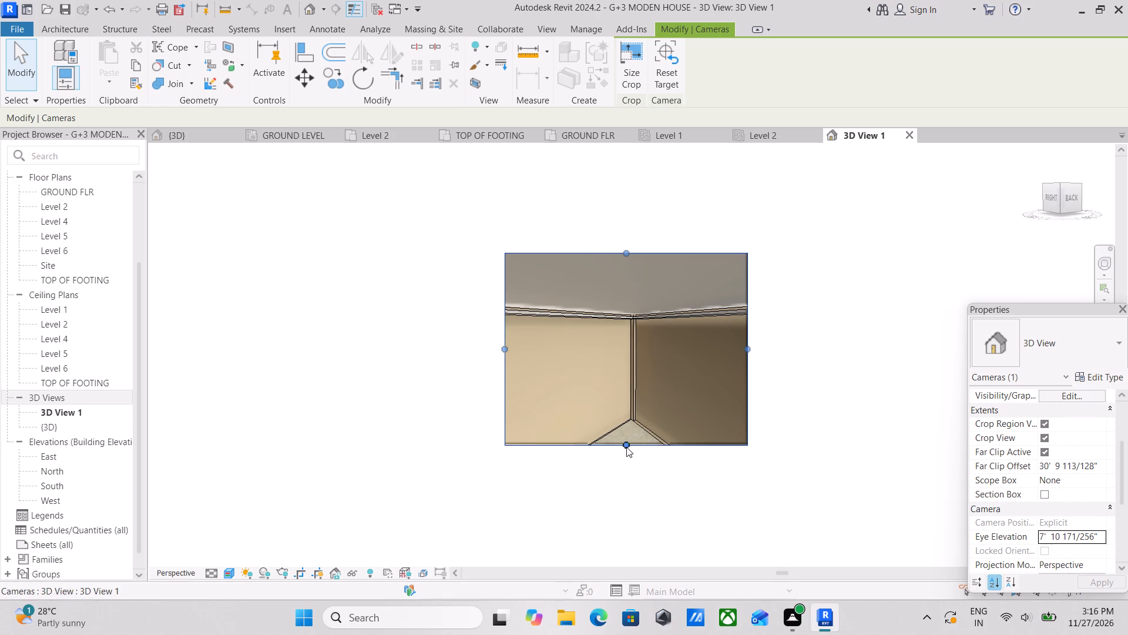
{"action": "left_click_drag", "start_coordinate": [623, 446], "coordinate": [631, 493]}
{"action": "left_click_drag", "start_coordinate": [502, 373], "coordinate": [488, 373]}
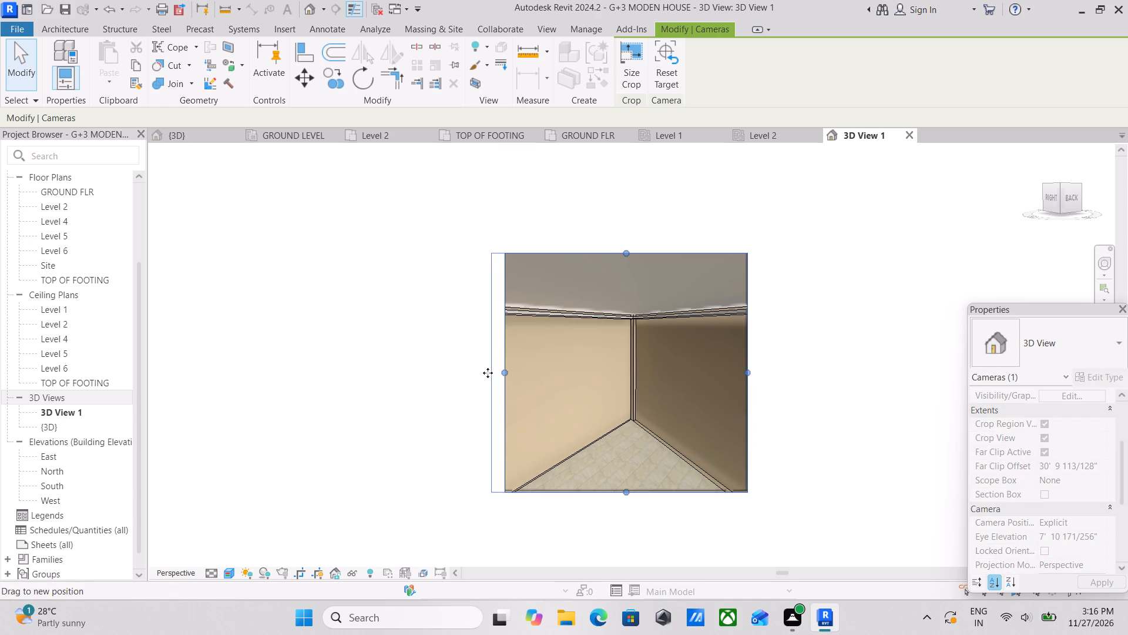
{"action": "left_click_drag", "start_coordinate": [488, 373], "coordinate": [466, 373]}
Examine the ceiling's perimeter band, the walls and the floor from a camera angle looking down into the room.
{"action": "middle_click_drag", "start_coordinate": [581, 371], "coordinate": [589, 339], "text": "shift"}
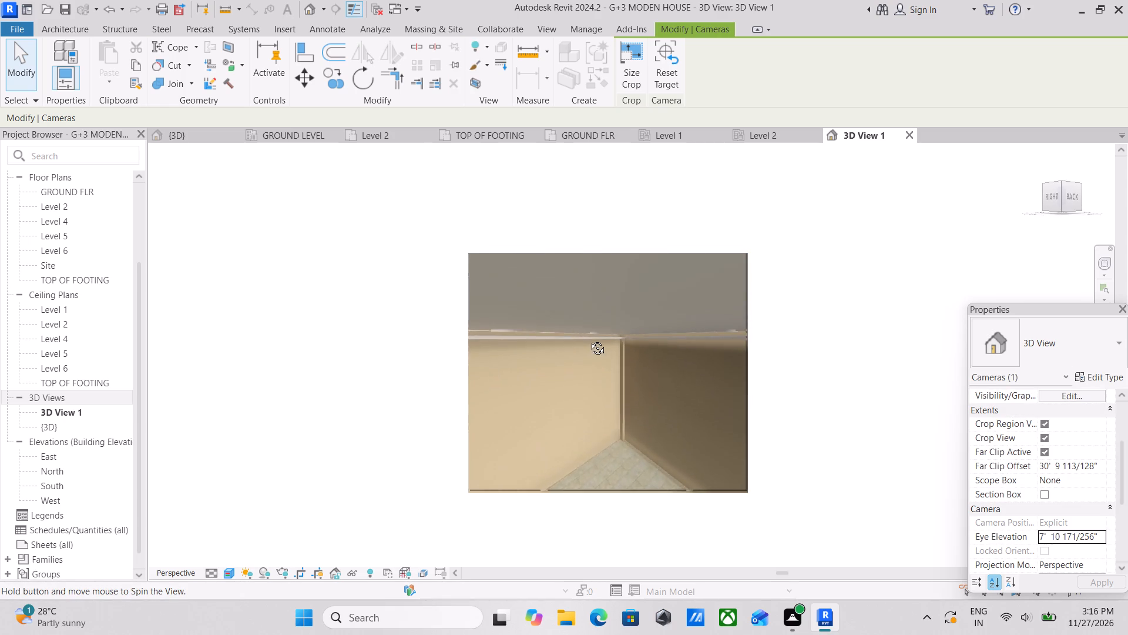
{"action": "middle_click_drag", "start_coordinate": [589, 339], "coordinate": [599, 407], "text": "shift"}
{"action": "scroll", "coordinate": [580, 385], "scroll_direction": "up", "scroll_amount": 1}
{"action": "scroll", "coordinate": [552, 374], "scroll_direction": "down", "scroll_amount": 2}
{"action": "middle_click_drag", "start_coordinate": [551, 346], "coordinate": [559, 376], "text": "shift"}
{"action": "scroll", "coordinate": [559, 375], "scroll_direction": "down", "scroll_amount": 1, "text": "shift"}
{"action": "scroll", "coordinate": [568, 352], "scroll_direction": "up", "scroll_amount": 2}
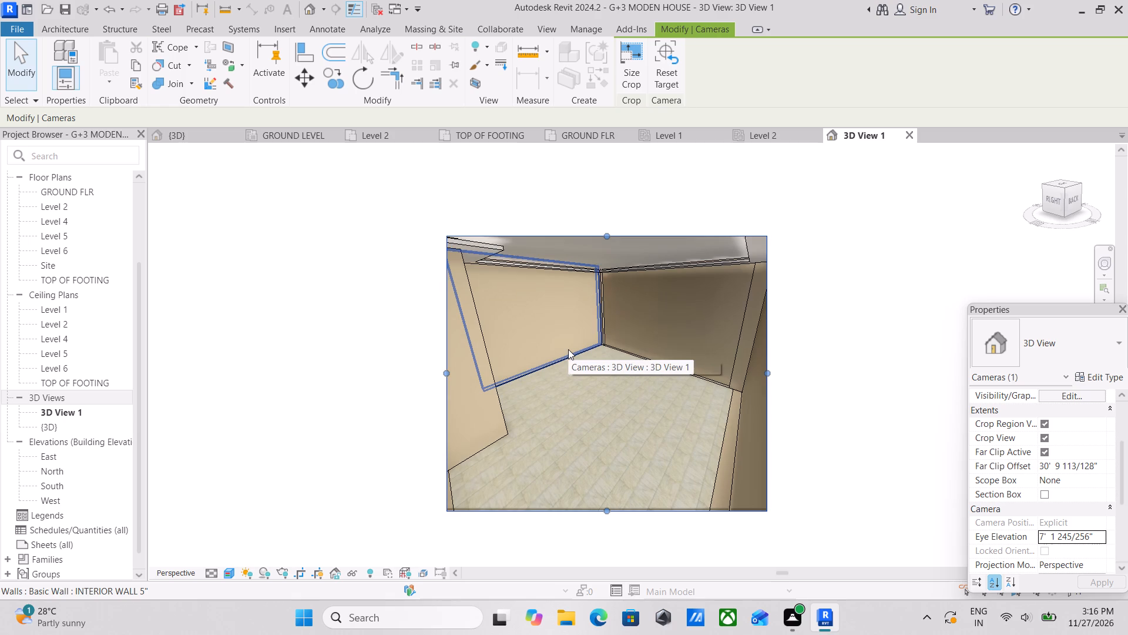
{"action": "scroll", "coordinate": [646, 205], "scroll_direction": "up", "scroll_amount": 1}
{"action": "scroll", "coordinate": [678, 289], "scroll_direction": "up", "scroll_amount": 2}
{"action": "scroll", "coordinate": [511, 269], "scroll_direction": "up", "scroll_amount": 2}
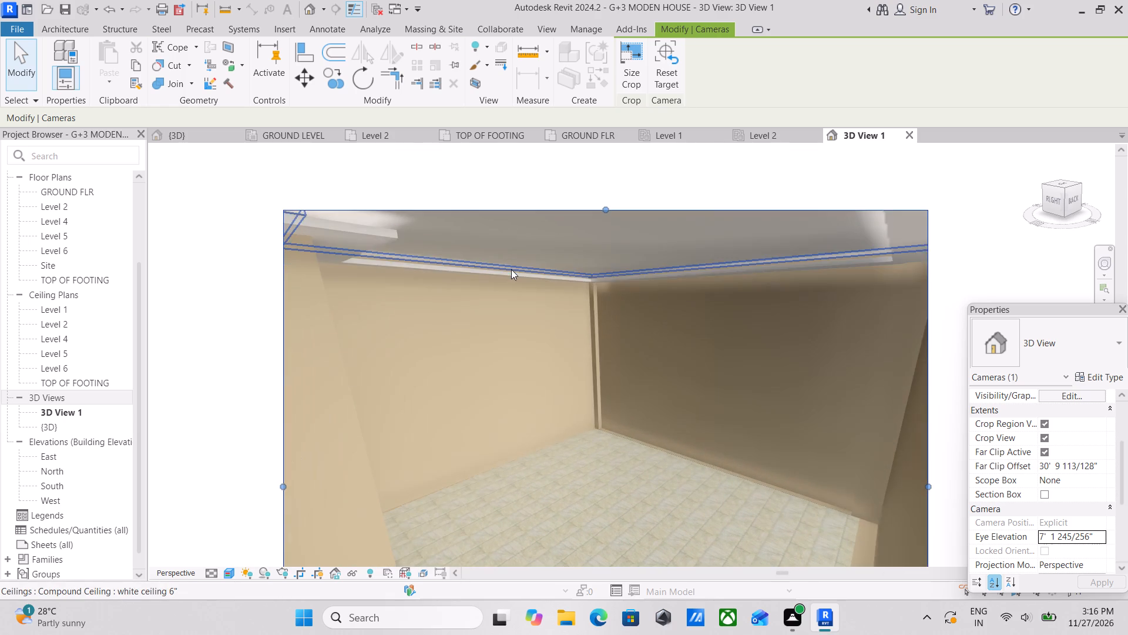
{"action": "scroll", "coordinate": [414, 311], "scroll_direction": "down", "scroll_amount": 1}
{"action": "middle_click_drag", "start_coordinate": [430, 325], "coordinate": [488, 343]}
{"action": "scroll", "coordinate": [490, 342], "scroll_direction": "down", "scroll_amount": 2}
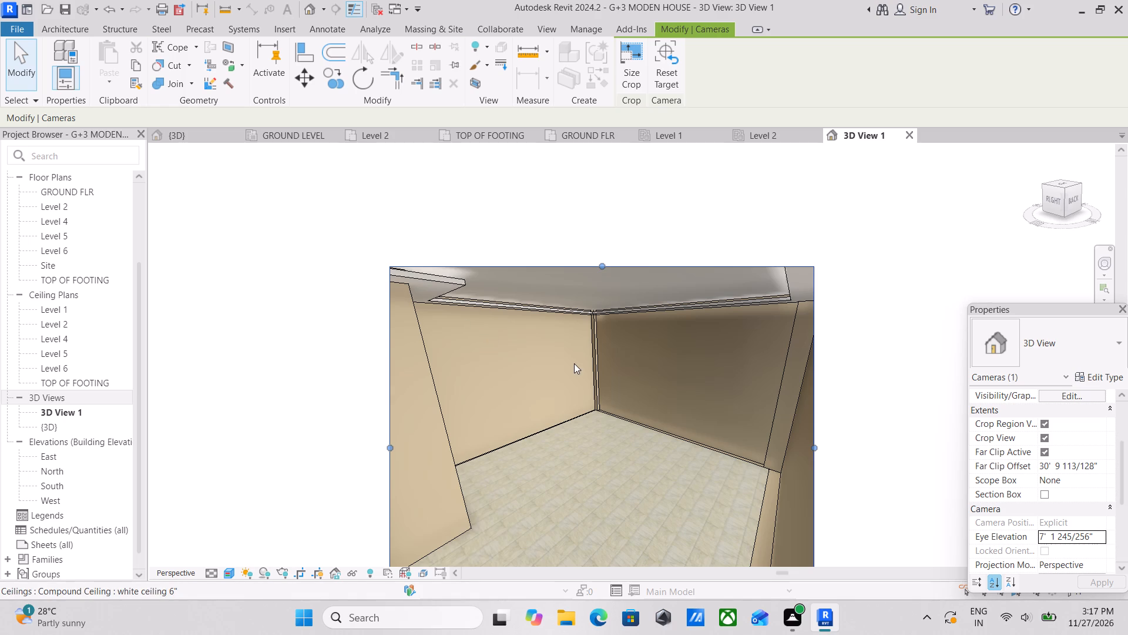
{"action": "scroll", "coordinate": [574, 363], "scroll_direction": "up", "scroll_amount": 2}
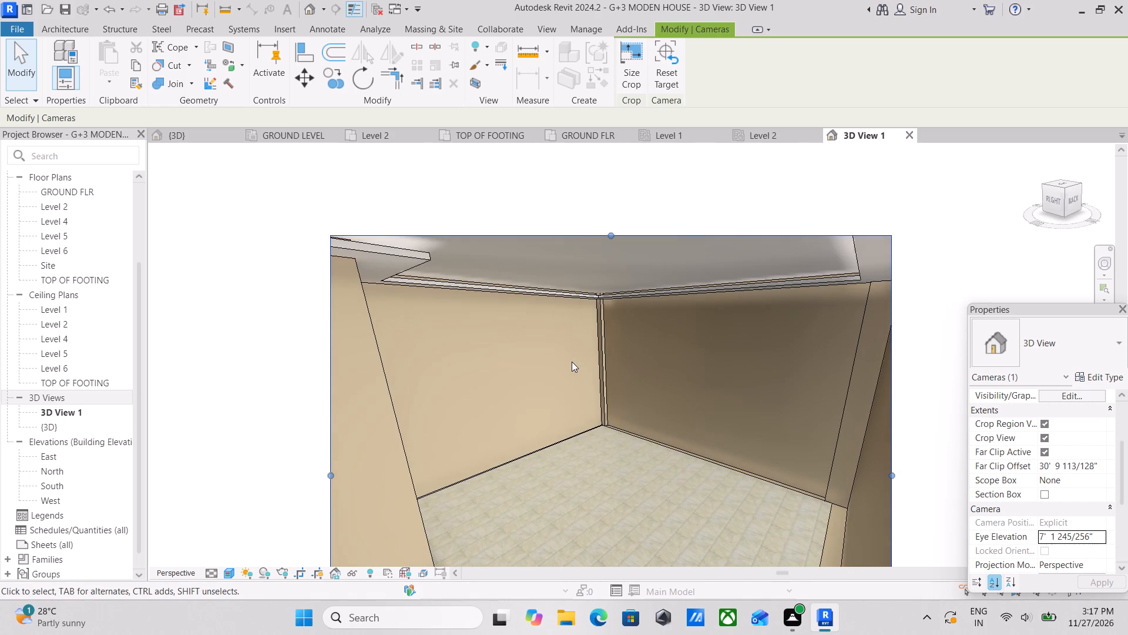
Inspect the properties of the perimeter band ceiling and the main room ceiling, including their height offsets.
{"action": "left_click", "coordinate": [587, 297]}
{"action": "scroll", "coordinate": [952, 564], "scroll_direction": "down", "scroll_amount": 1}
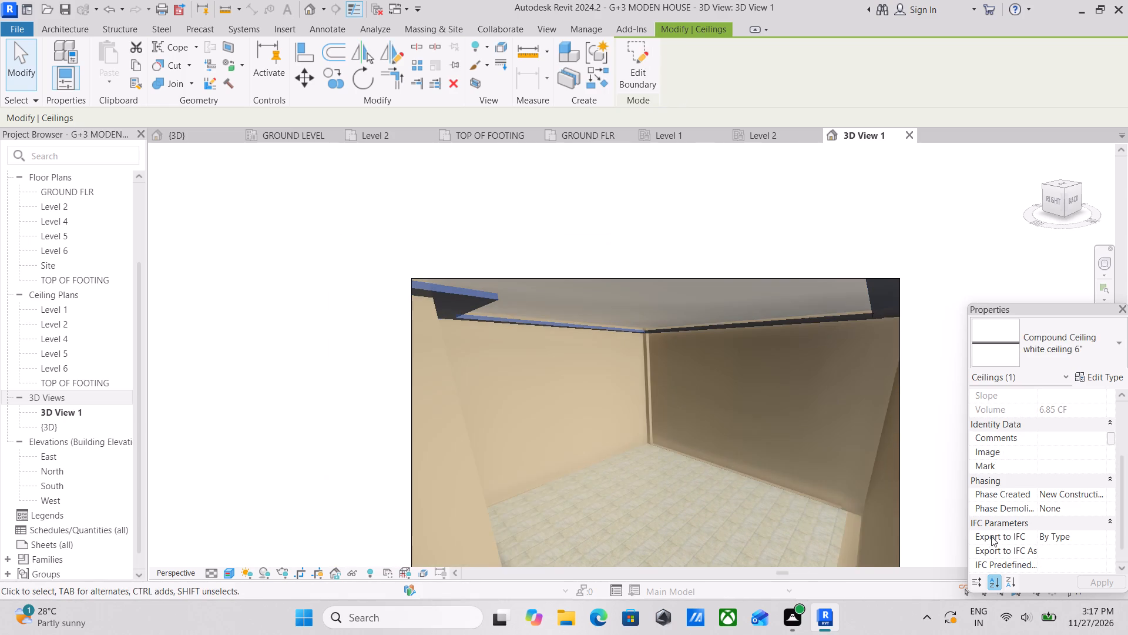
{"action": "scroll", "coordinate": [991, 536], "scroll_direction": "down", "scroll_amount": 2}
{"action": "scroll", "coordinate": [1071, 483], "scroll_direction": "down", "scroll_amount": 3}
{"action": "scroll", "coordinate": [1071, 483], "scroll_direction": "up", "scroll_amount": 6}
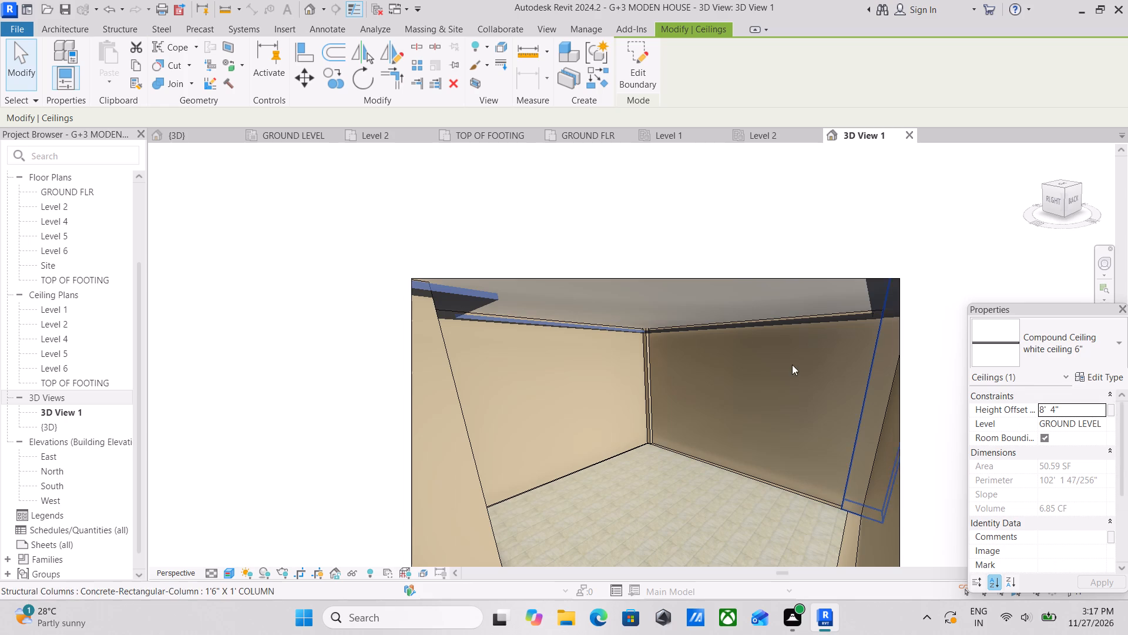
{"action": "key", "text": "Escape"}
{"action": "left_click", "coordinate": [630, 322]}
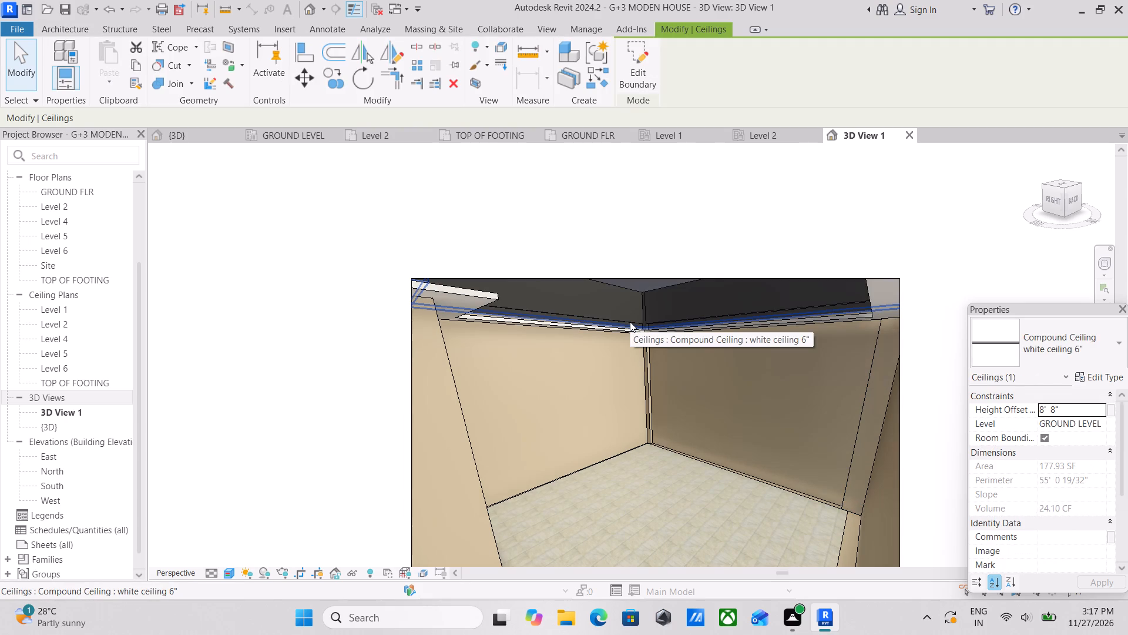
{"action": "key", "text": "Escape"}
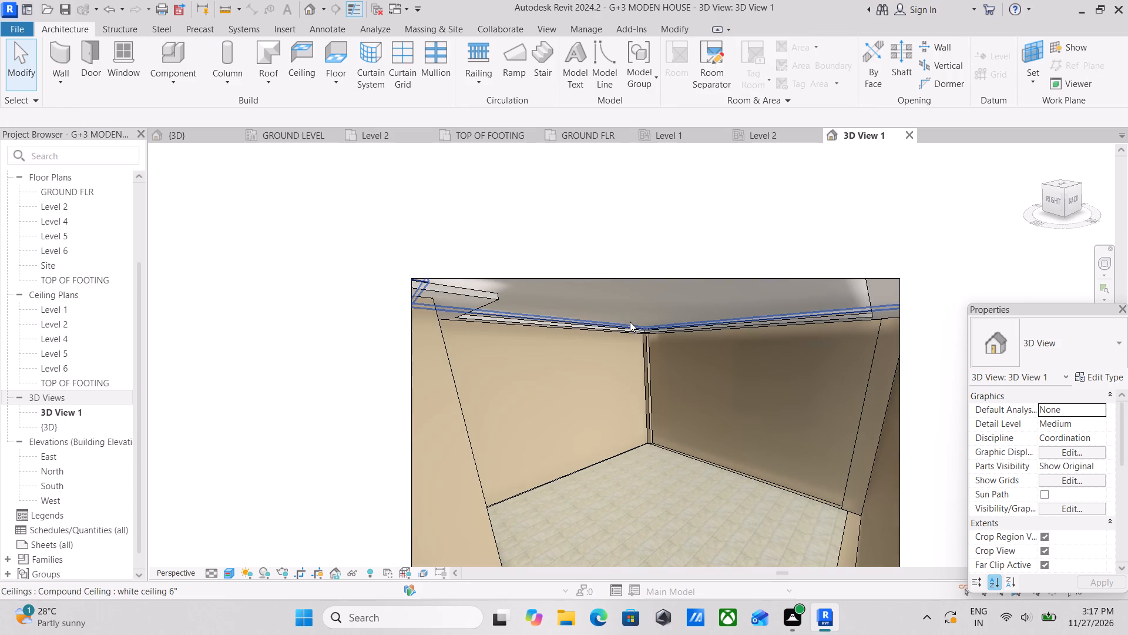
{"action": "key", "text": "Escape"}
{"action": "scroll", "coordinate": [630, 322], "scroll_direction": "down", "scroll_amount": 3}
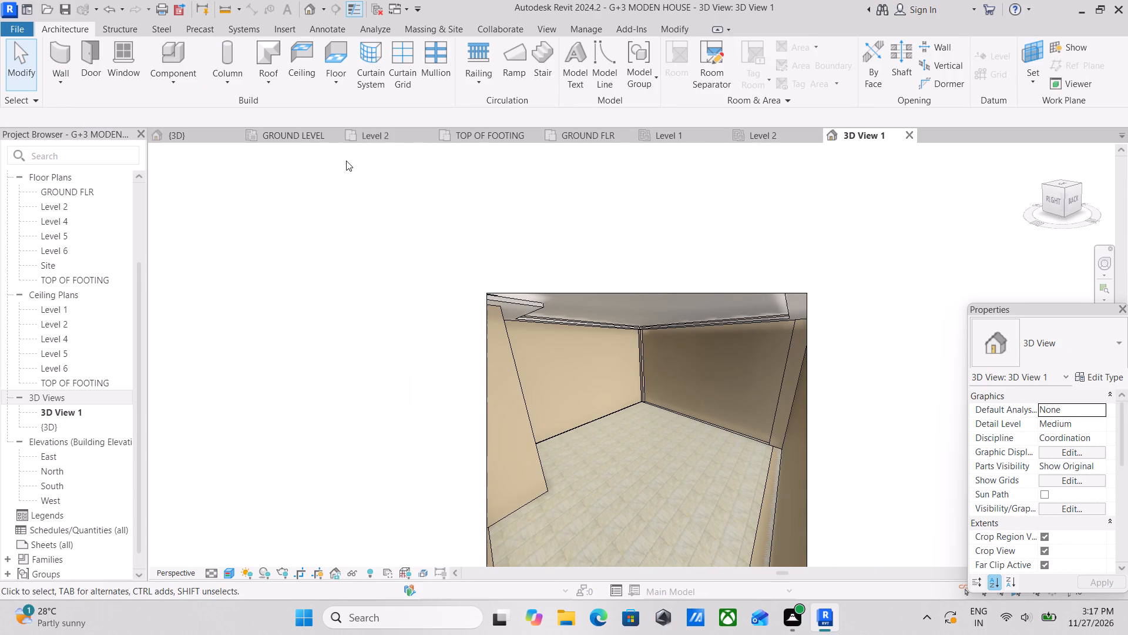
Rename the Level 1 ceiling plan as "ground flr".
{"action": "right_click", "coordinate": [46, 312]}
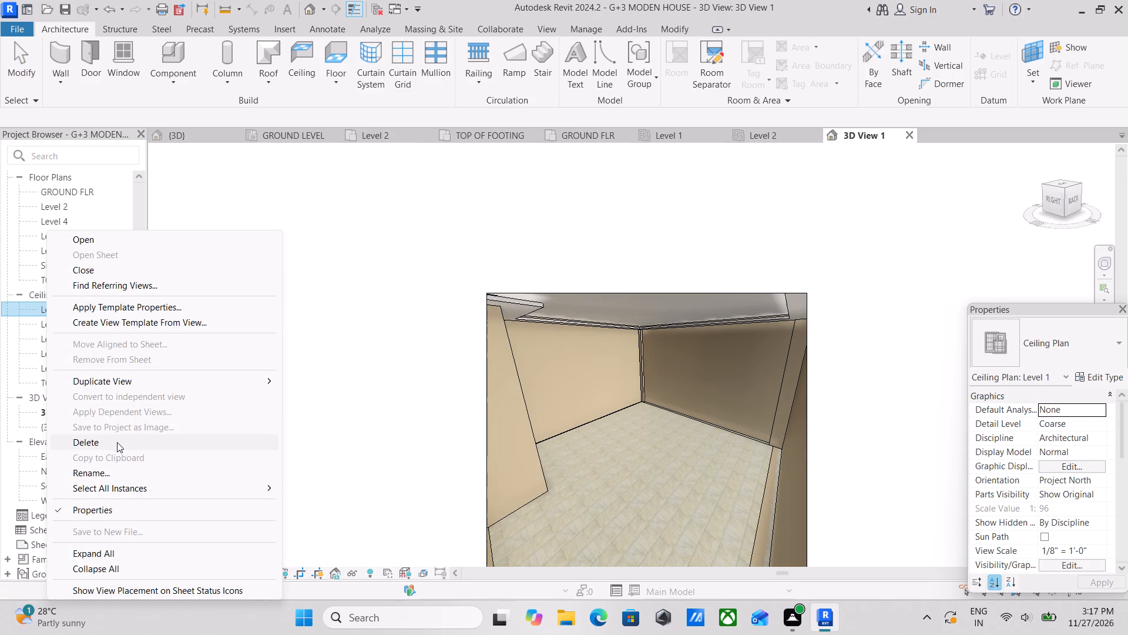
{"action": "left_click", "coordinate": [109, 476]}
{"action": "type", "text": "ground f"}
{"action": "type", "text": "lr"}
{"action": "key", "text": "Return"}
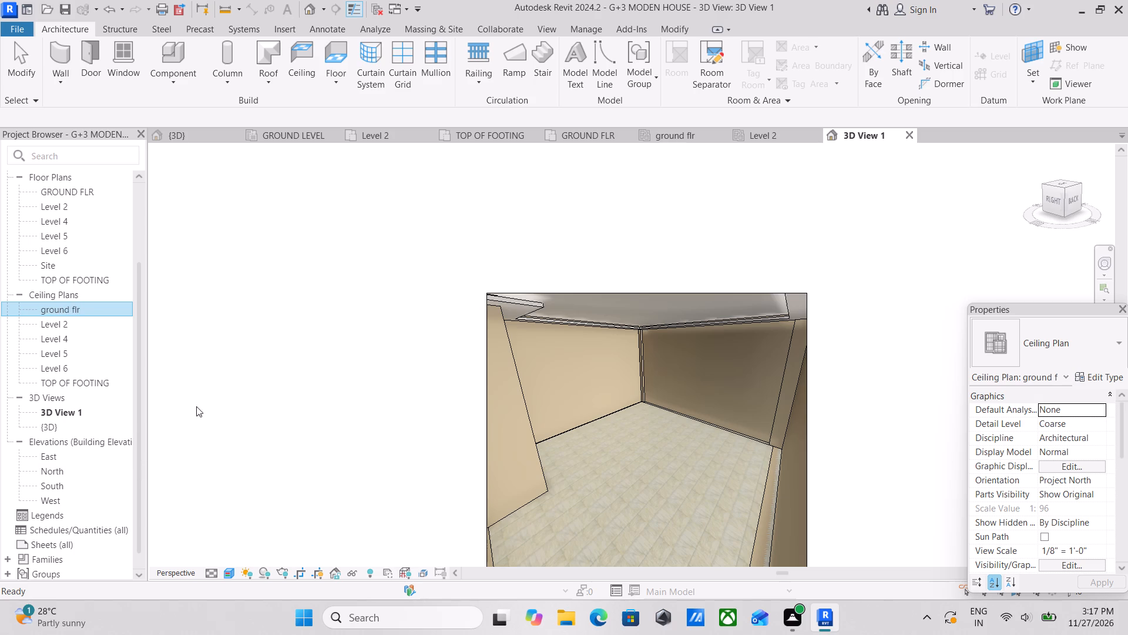
Rename the ground-floor ceiling plan in capitals as "GROUND FLR".
{"action": "right_click", "coordinate": [55, 310]}
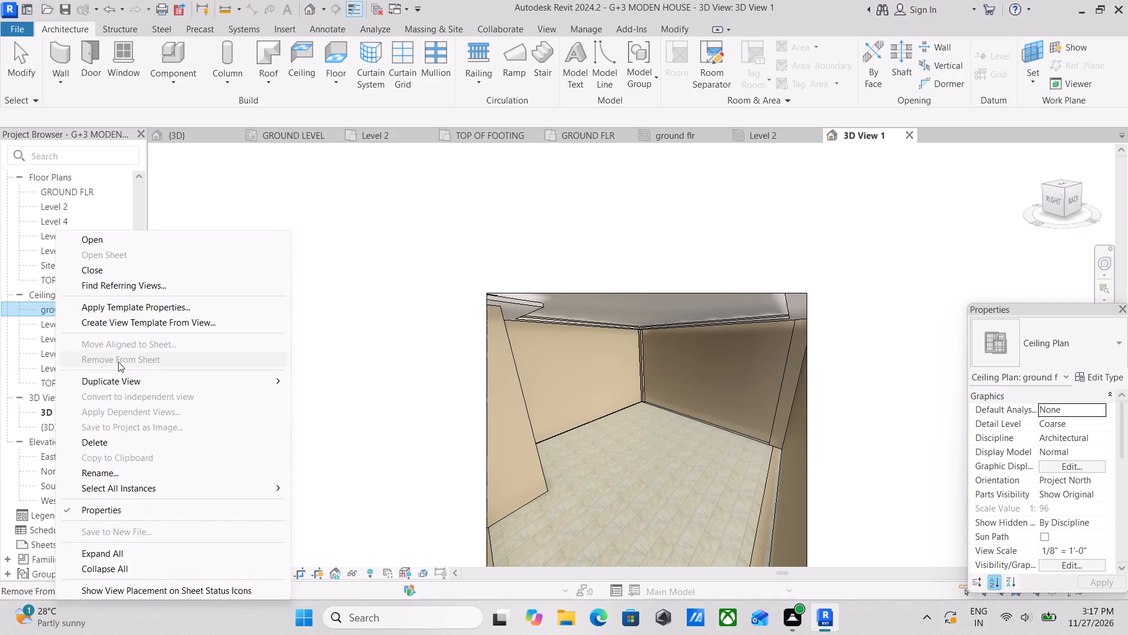
{"action": "left_click", "coordinate": [116, 475]}
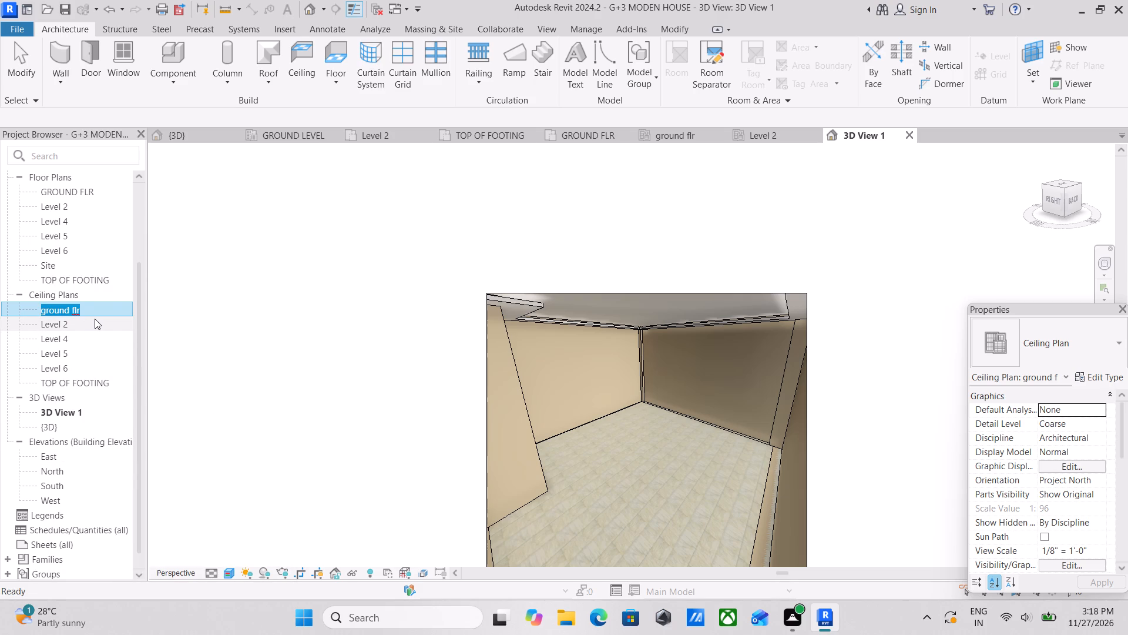
{"action": "key", "text": "g"}
{"action": "type", "text": "ROUND FLR"}
{"action": "key", "text": "Return"}
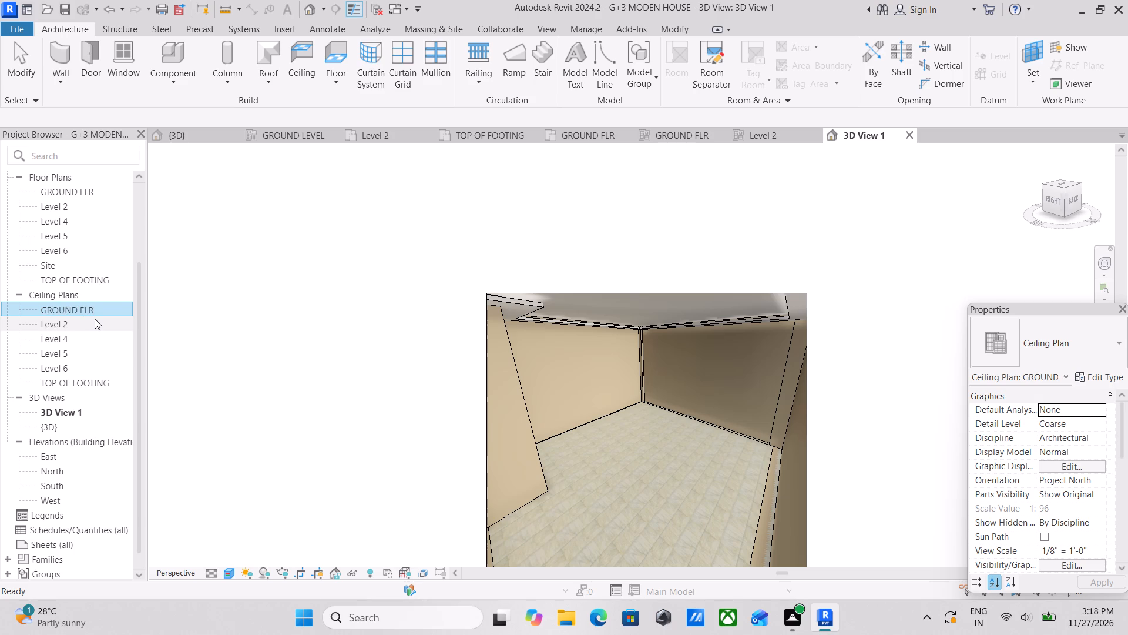
{"action": "scroll", "coordinate": [92, 316], "scroll_direction": "up", "scroll_amount": 2}
{"action": "key", "text": "Escape"}
{"action": "scroll", "coordinate": [85, 410], "scroll_direction": "down", "scroll_amount": 1}
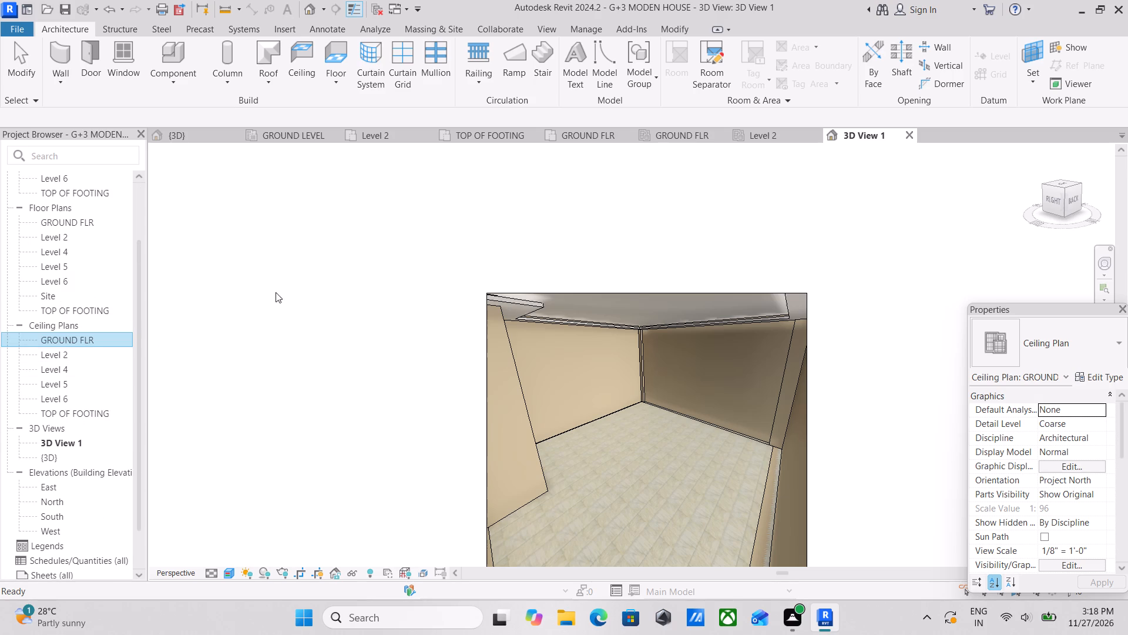
{"action": "middle_click_drag", "start_coordinate": [603, 342], "coordinate": [521, 298]}
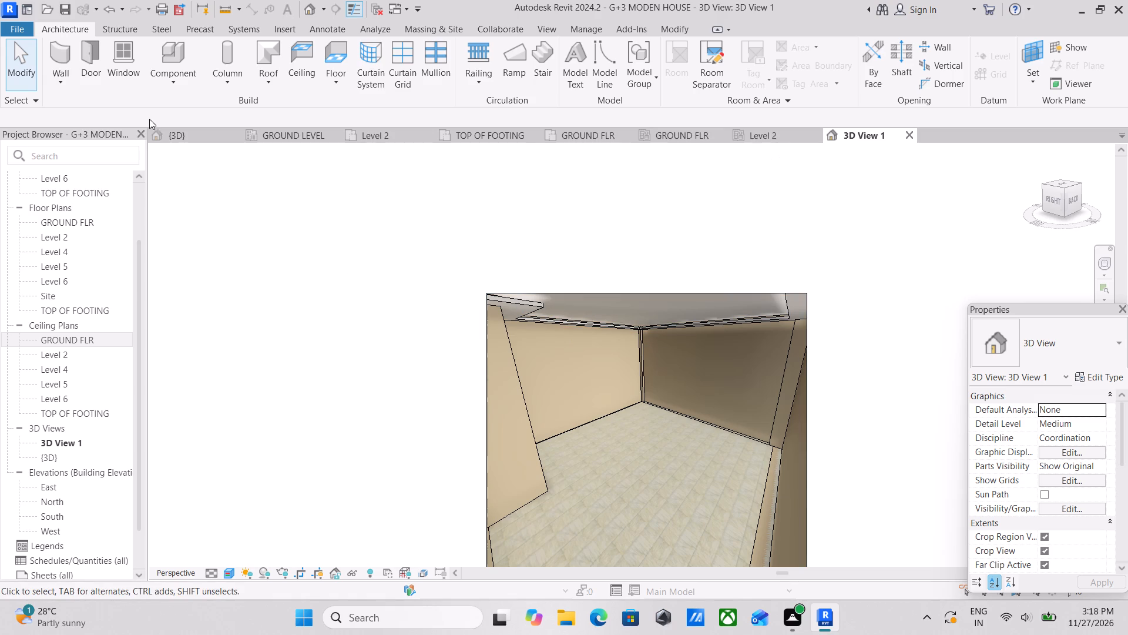
Open the GROUND FLR floor plan and set its visual style to Hidden Line.
{"action": "left_click", "coordinate": [607, 134]}
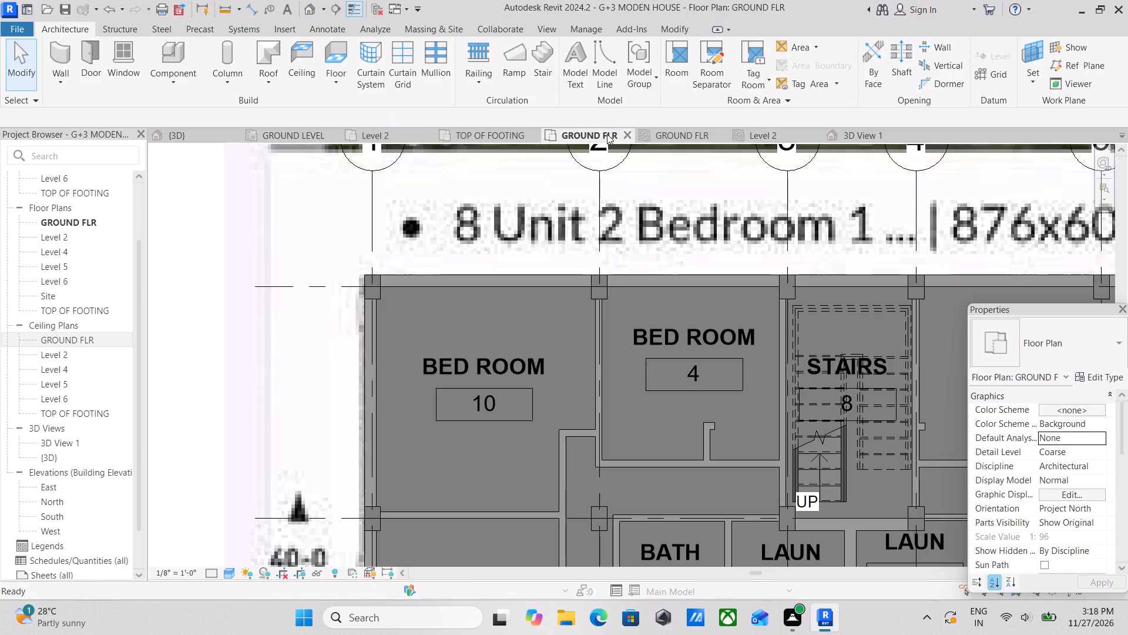
{"action": "middle_click_drag", "start_coordinate": [573, 296], "coordinate": [591, 257]}
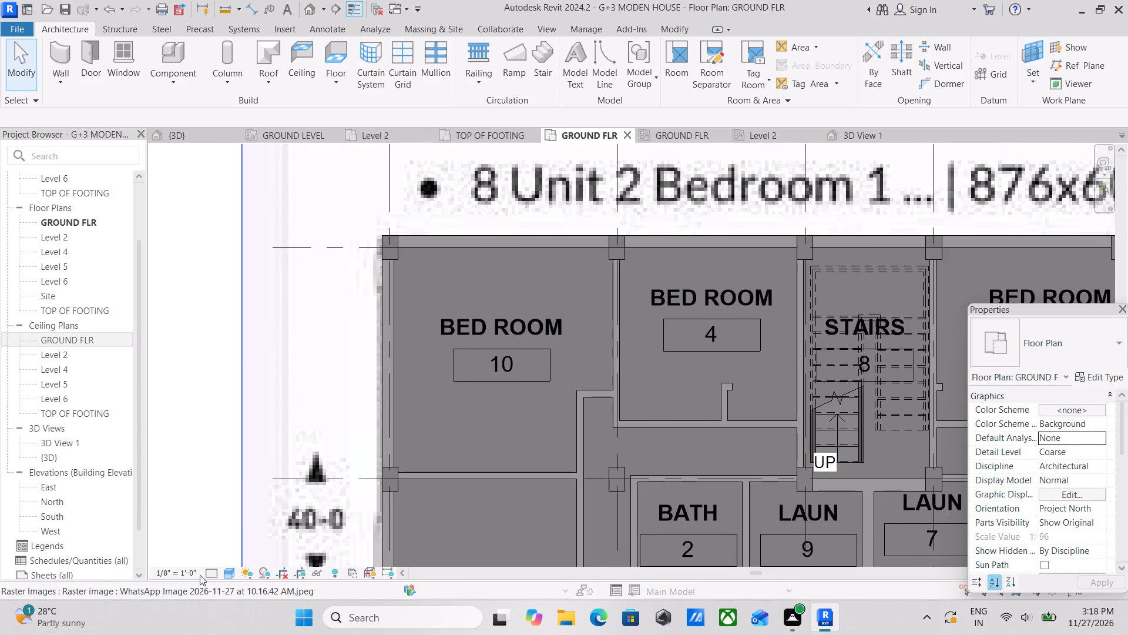
{"action": "left_click", "coordinate": [229, 570]}
{"action": "left_click", "coordinate": [254, 483]}
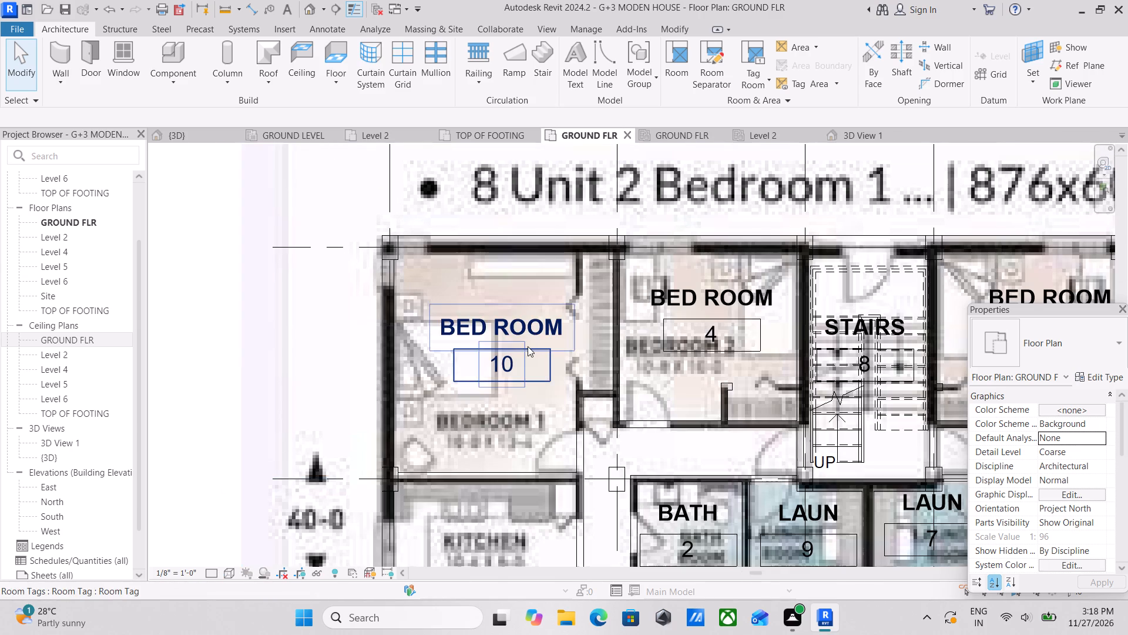
{"action": "left_click", "coordinate": [228, 567]}
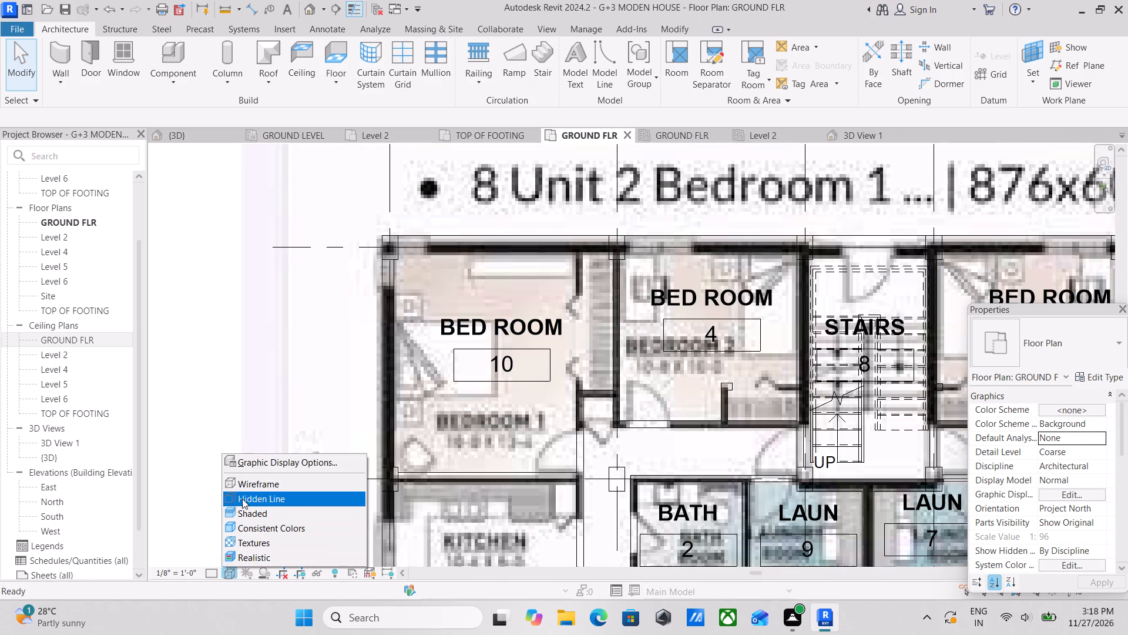
{"action": "left_click", "coordinate": [245, 496]}
Temporarily hide the raster reference image behind the ground floor plan.
{"action": "scroll", "coordinate": [493, 323], "scroll_direction": "up", "scroll_amount": 1}
{"action": "middle_click_drag", "start_coordinate": [495, 326], "coordinate": [518, 363]}
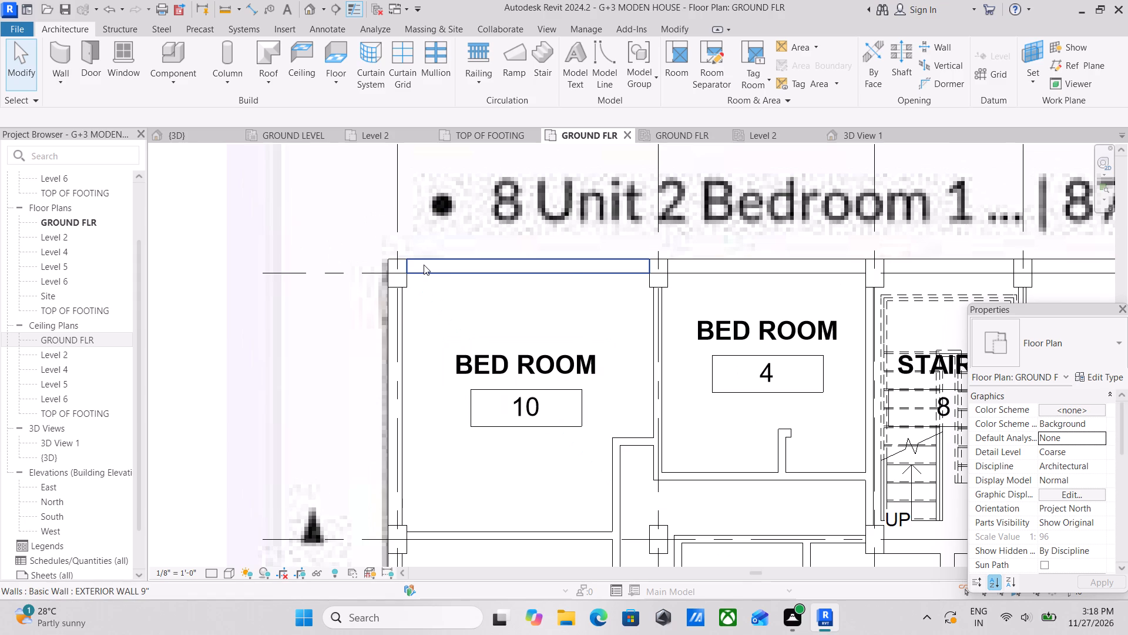
{"action": "scroll", "coordinate": [552, 359], "scroll_direction": "down", "scroll_amount": 5}
{"action": "middle_click_drag", "start_coordinate": [563, 352], "coordinate": [408, 407]}
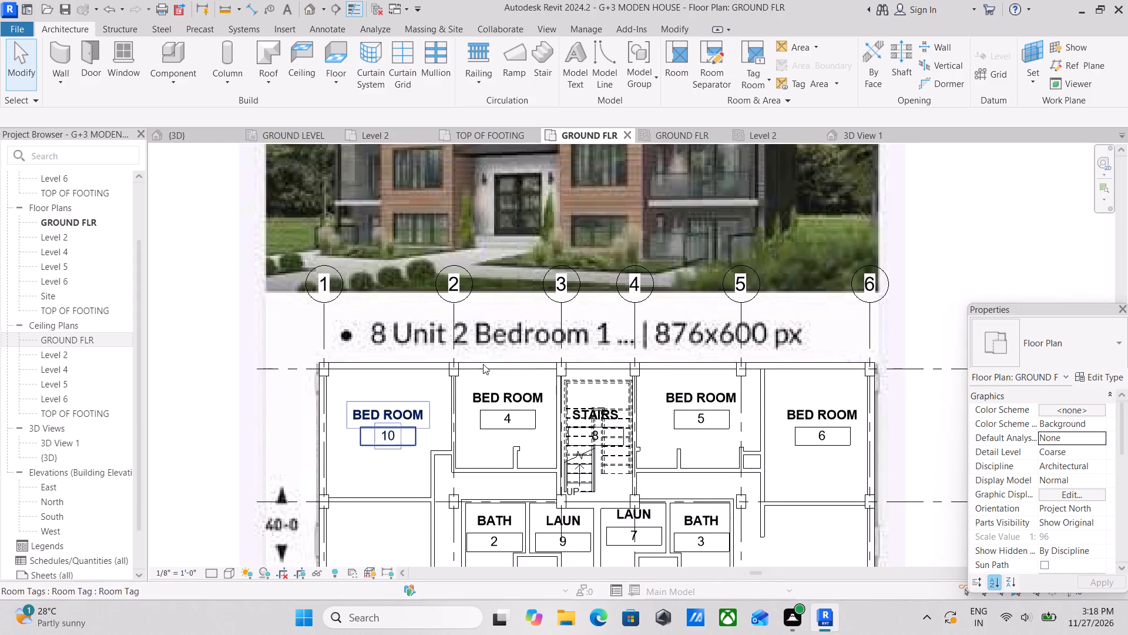
{"action": "middle_click_drag", "start_coordinate": [571, 330], "coordinate": [426, 435]}
{"action": "left_click", "coordinate": [756, 255]}
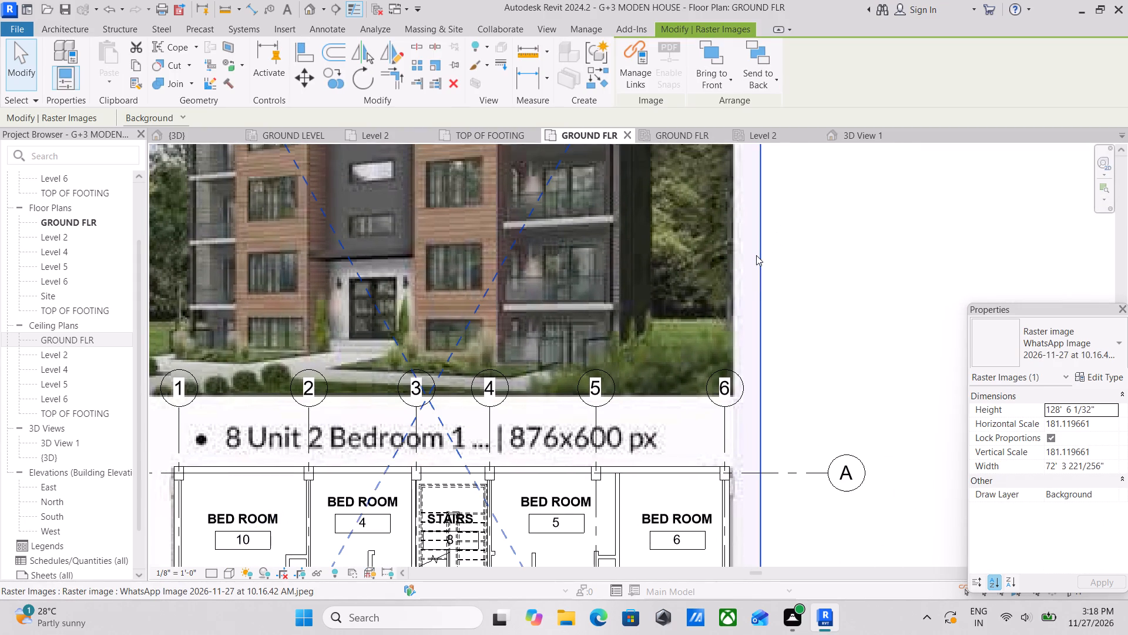
{"action": "type", "text": "HH"}
{"action": "middle_click_drag", "start_coordinate": [688, 295], "coordinate": [765, 179]}
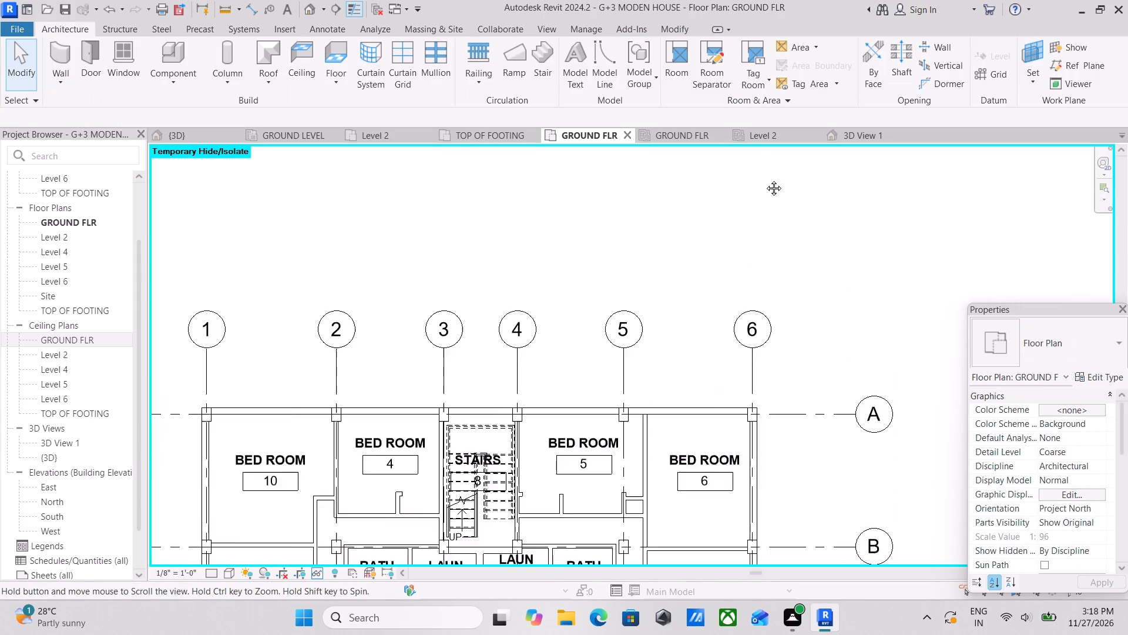
Open the GROUND FLR ceiling plan and set its visual style to Wireframe.
{"action": "middle_click_drag", "start_coordinate": [765, 179], "coordinate": [775, 165]}
{"action": "scroll", "coordinate": [346, 378], "scroll_direction": "up", "scroll_amount": 1}
{"action": "middle_click_drag", "start_coordinate": [347, 391], "coordinate": [409, 349]}
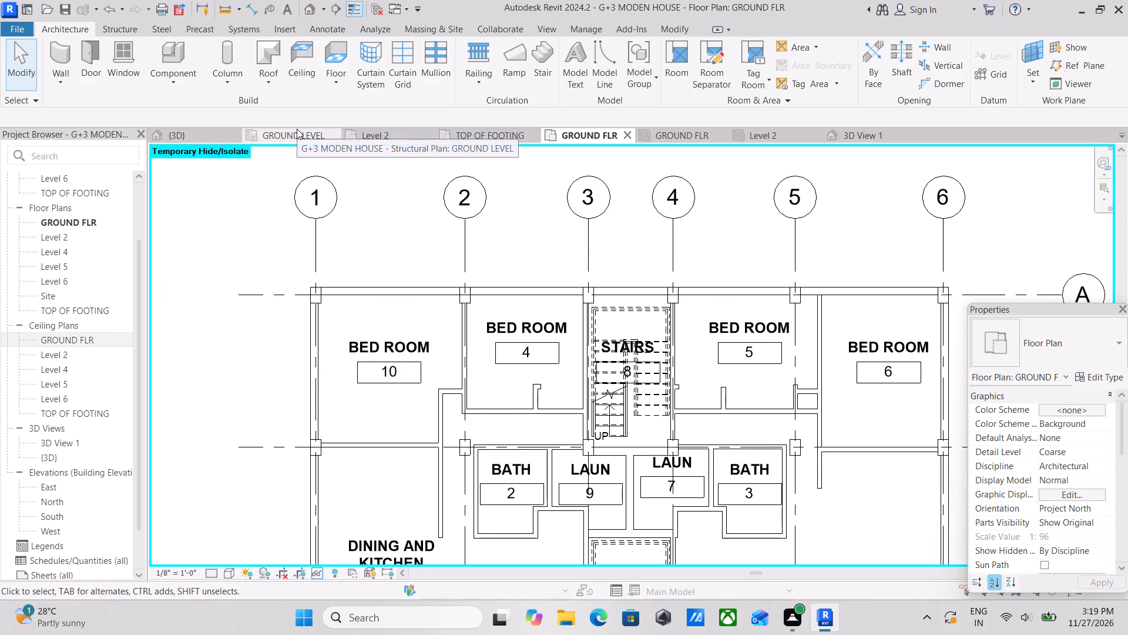
{"action": "double_click", "coordinate": [55, 339]}
{"action": "middle_click_drag", "start_coordinate": [503, 279], "coordinate": [469, 288]}
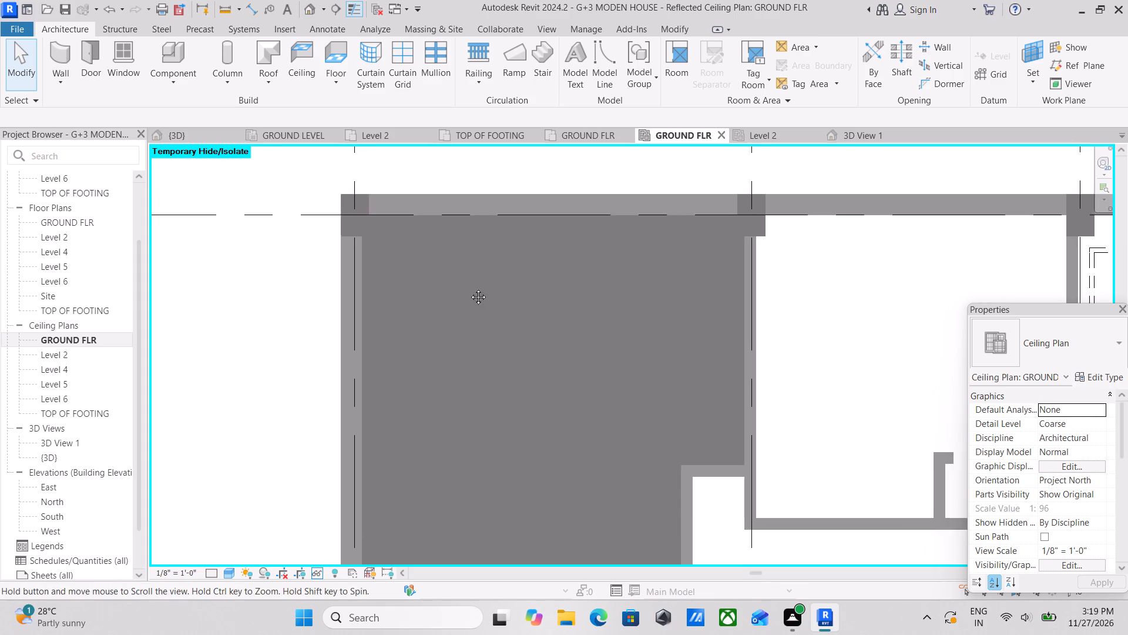
{"action": "middle_click_drag", "start_coordinate": [469, 288], "coordinate": [468, 288]}
{"action": "middle_click_drag", "start_coordinate": [721, 229], "coordinate": [609, 229]}
{"action": "scroll", "coordinate": [669, 259], "scroll_direction": "down", "scroll_amount": 1}
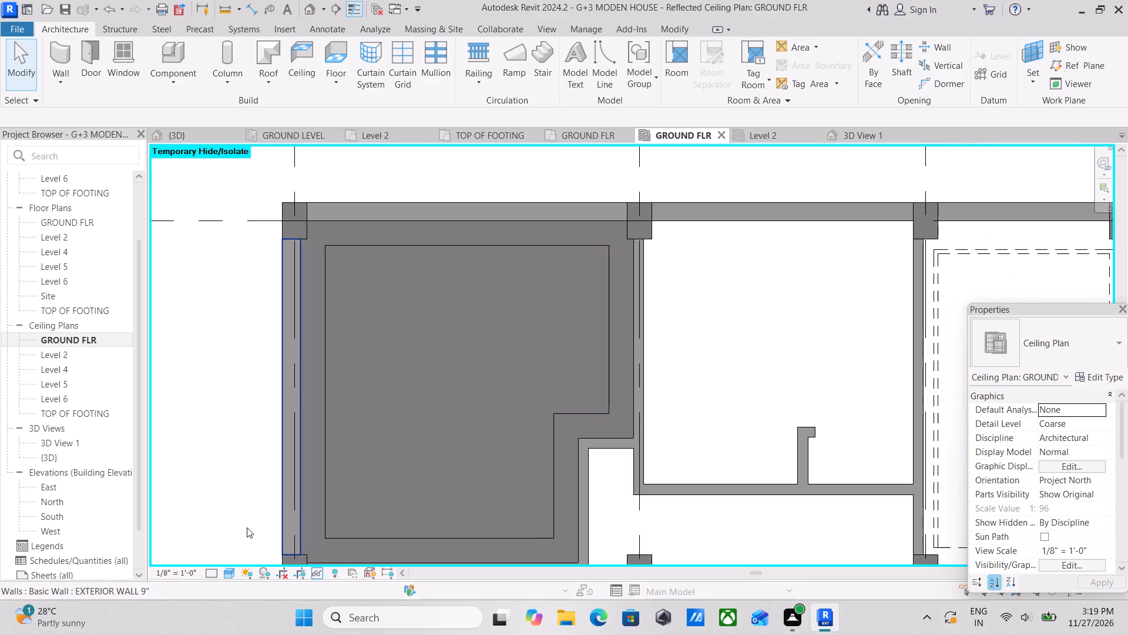
{"action": "left_click", "coordinate": [231, 567]}
{"action": "left_click", "coordinate": [261, 482]}
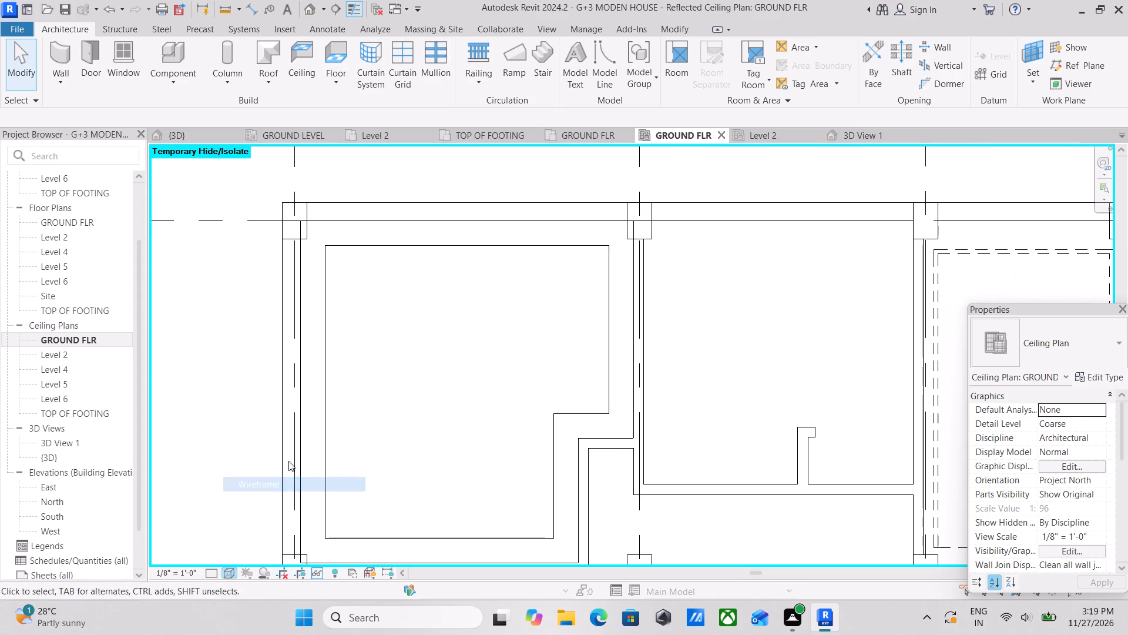
Start a new in-place model in the Generic Models category on the GROUND FLR ceiling plan.
{"action": "middle_click_drag", "start_coordinate": [523, 273], "coordinate": [550, 325]}
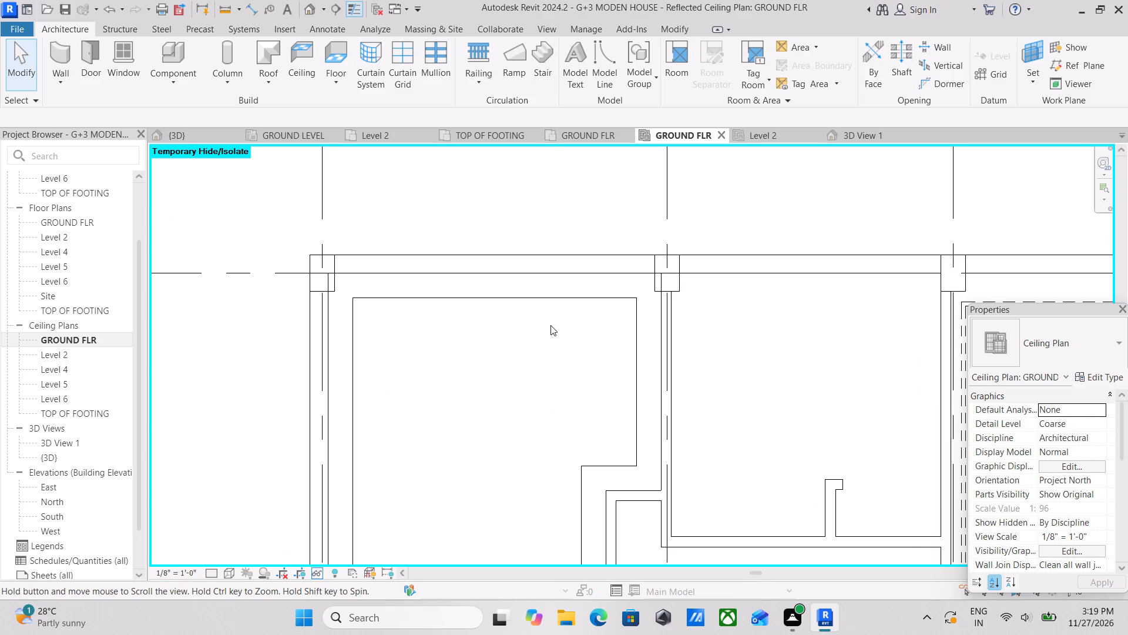
{"action": "scroll", "coordinate": [550, 325], "scroll_direction": "down", "scroll_amount": 1}
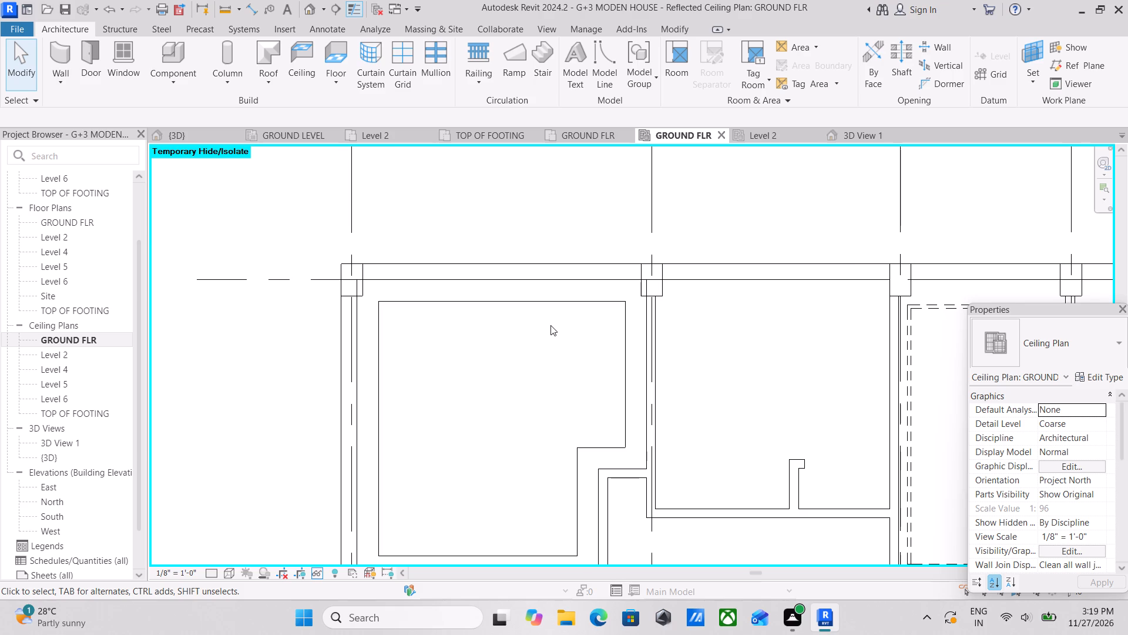
{"action": "scroll", "coordinate": [551, 315], "scroll_direction": "down", "scroll_amount": 1}
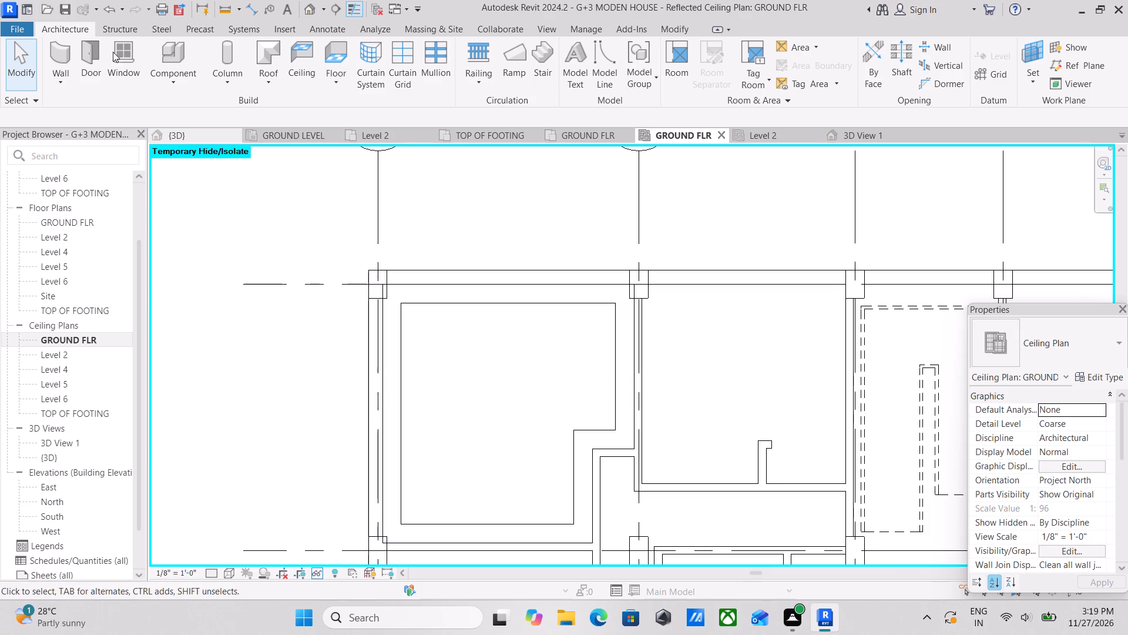
{"action": "left_click", "coordinate": [177, 76]}
{"action": "left_click", "coordinate": [179, 137]}
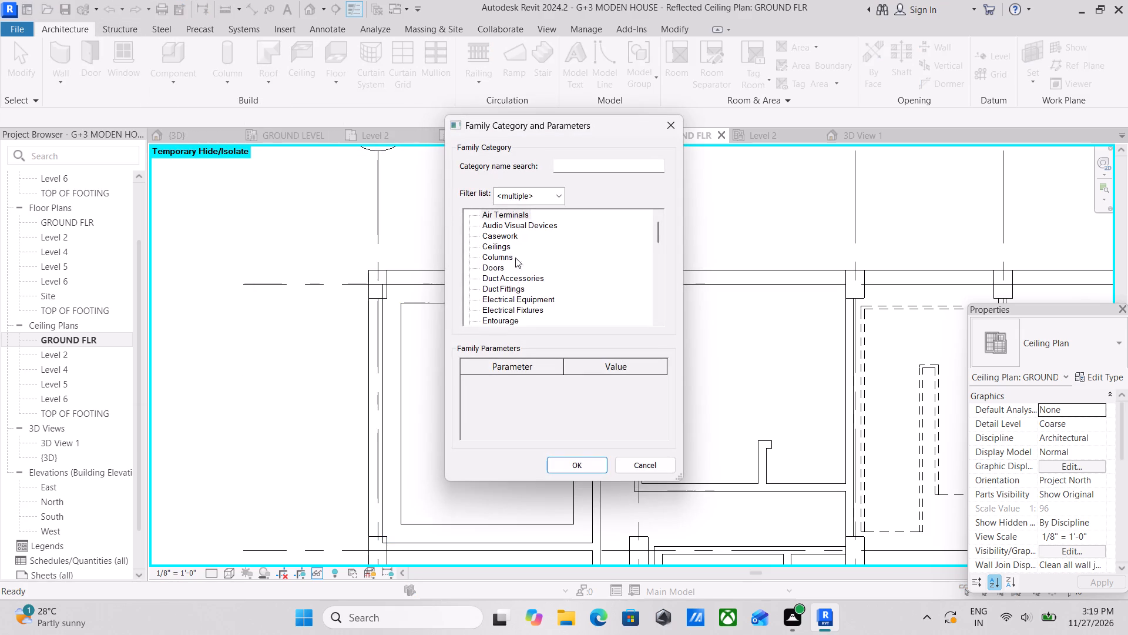
{"action": "scroll", "coordinate": [518, 273], "scroll_direction": "down", "scroll_amount": 5}
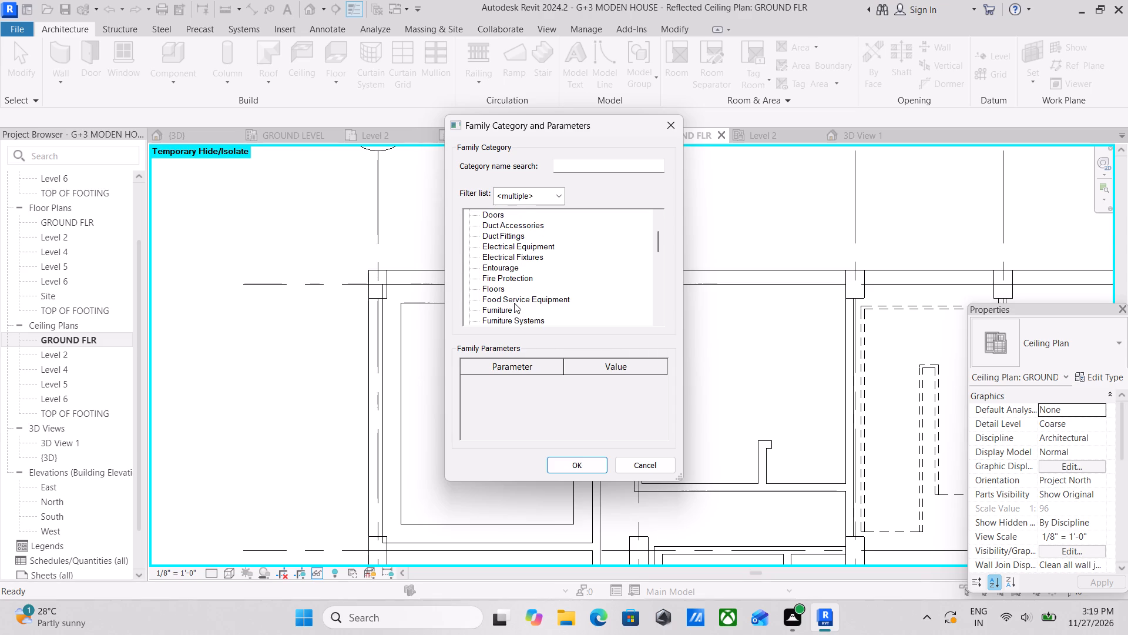
{"action": "scroll", "coordinate": [514, 303], "scroll_direction": "down", "scroll_amount": 2}
{"action": "left_click", "coordinate": [529, 311]}
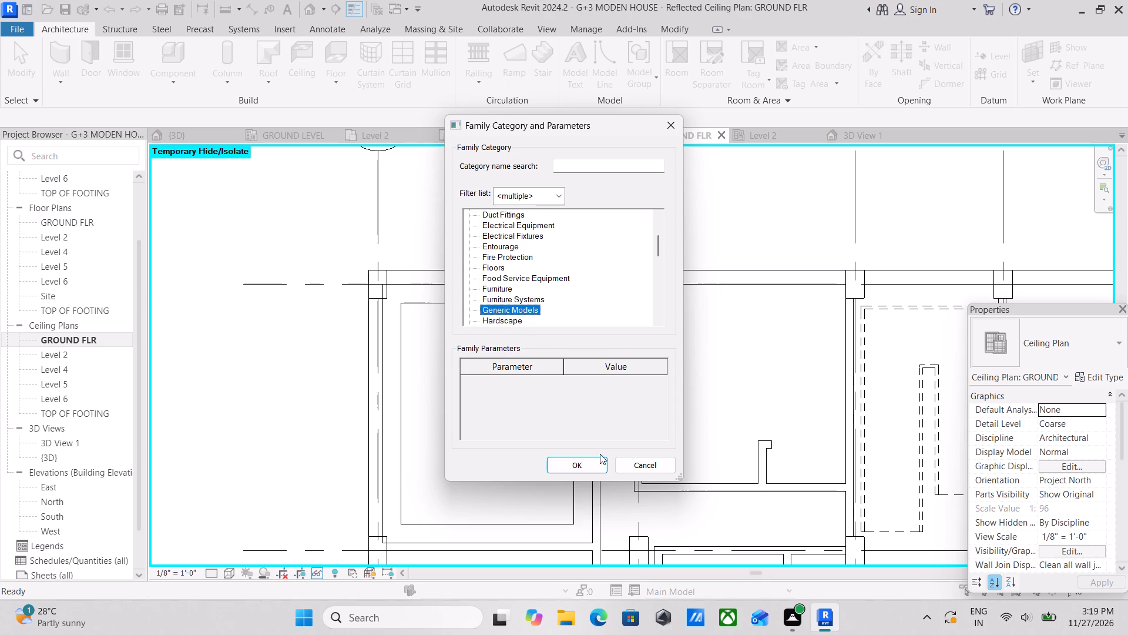
{"action": "left_click", "coordinate": [577, 462]}
{"action": "left_click", "coordinate": [574, 335]}
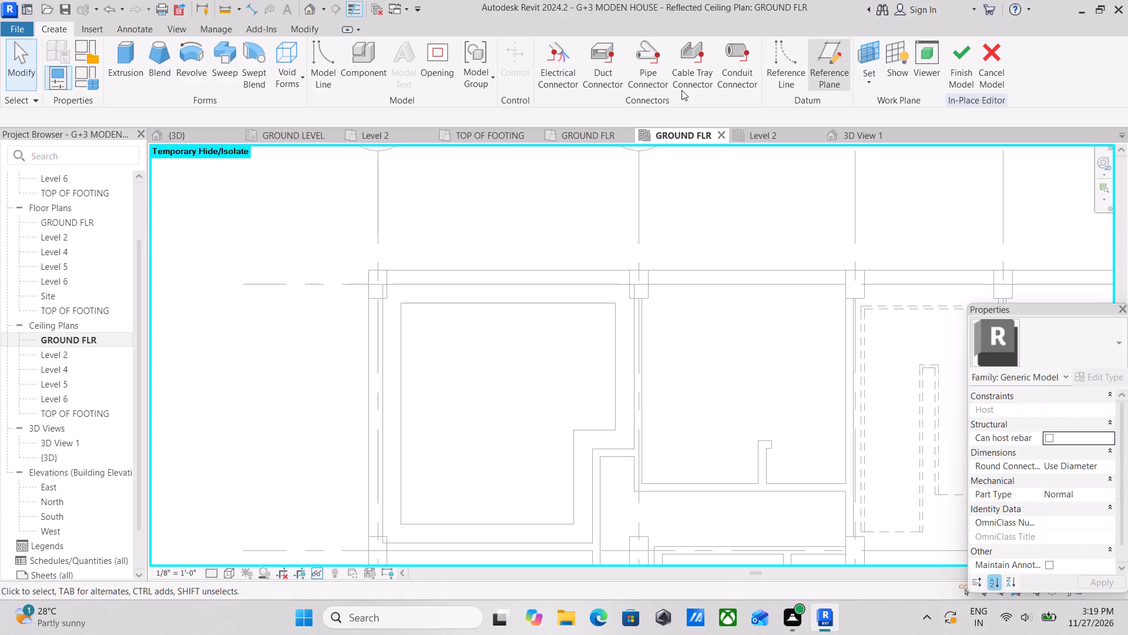
Set the work plane by picking the compound ceiling in the corner bedroom between grids 1 and 2.
{"action": "left_click", "coordinate": [870, 83]}
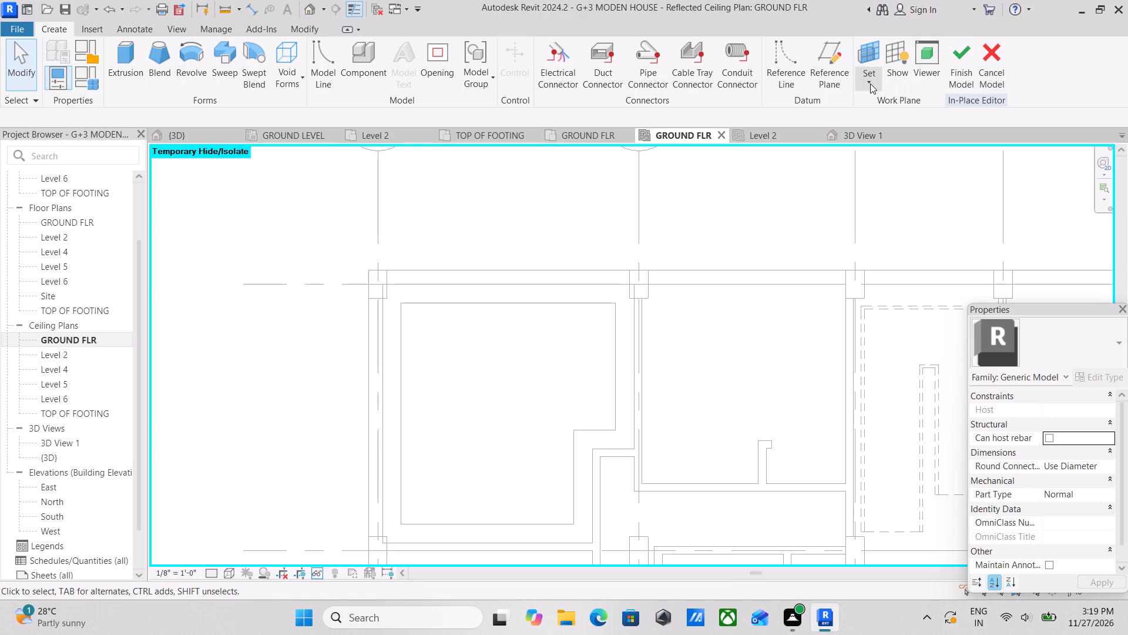
{"action": "left_click", "coordinate": [870, 83]}
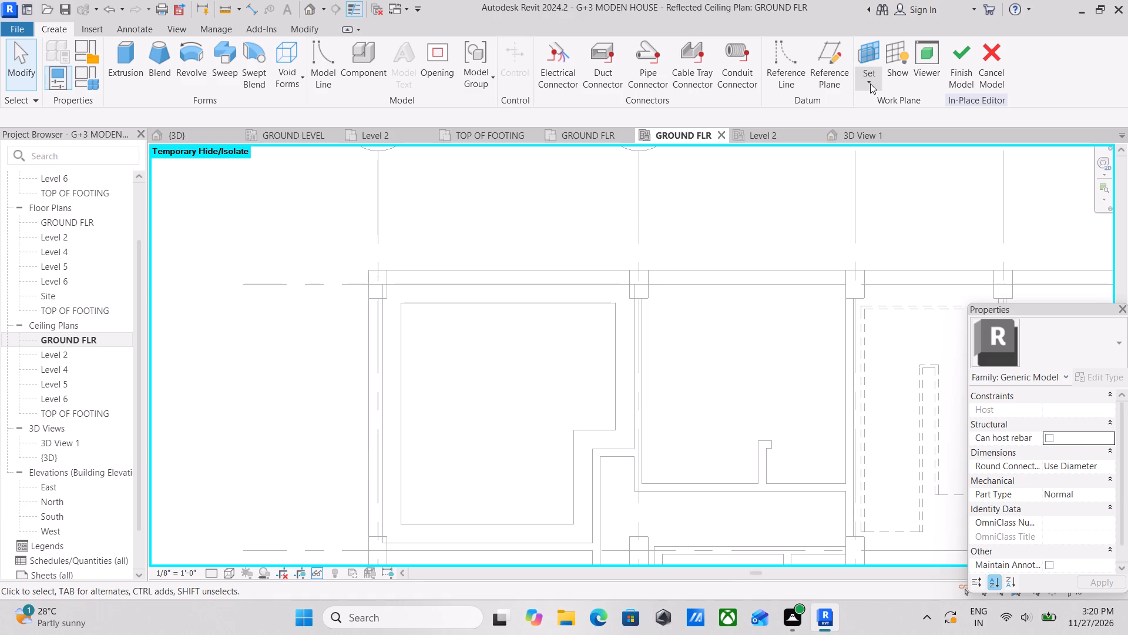
{"action": "left_click", "coordinate": [870, 83]}
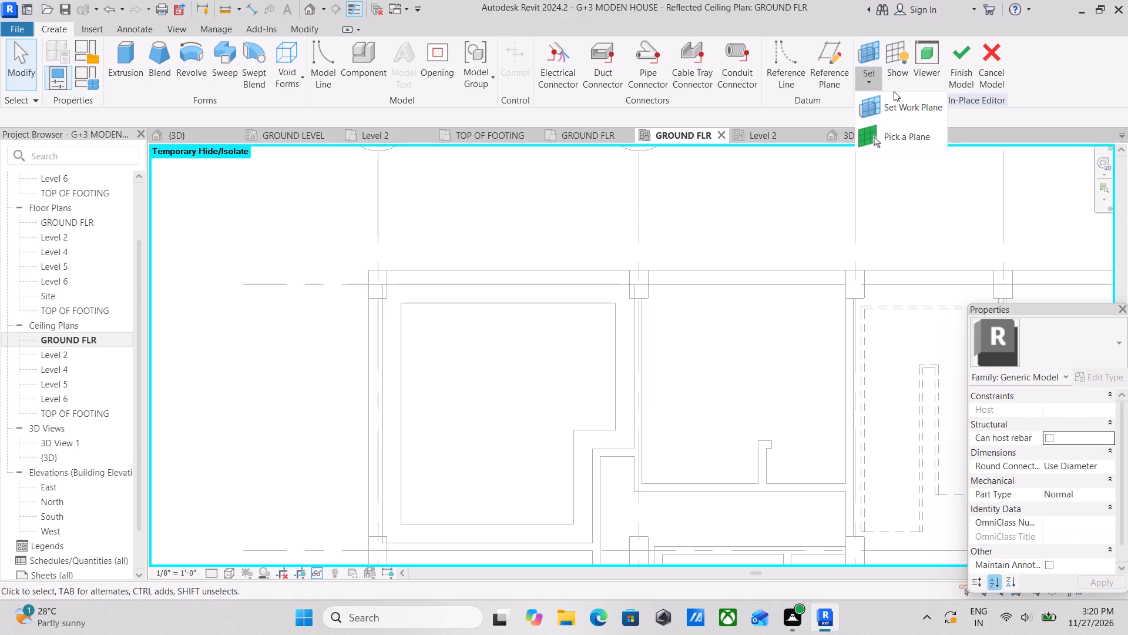
{"action": "left_click", "coordinate": [888, 137]}
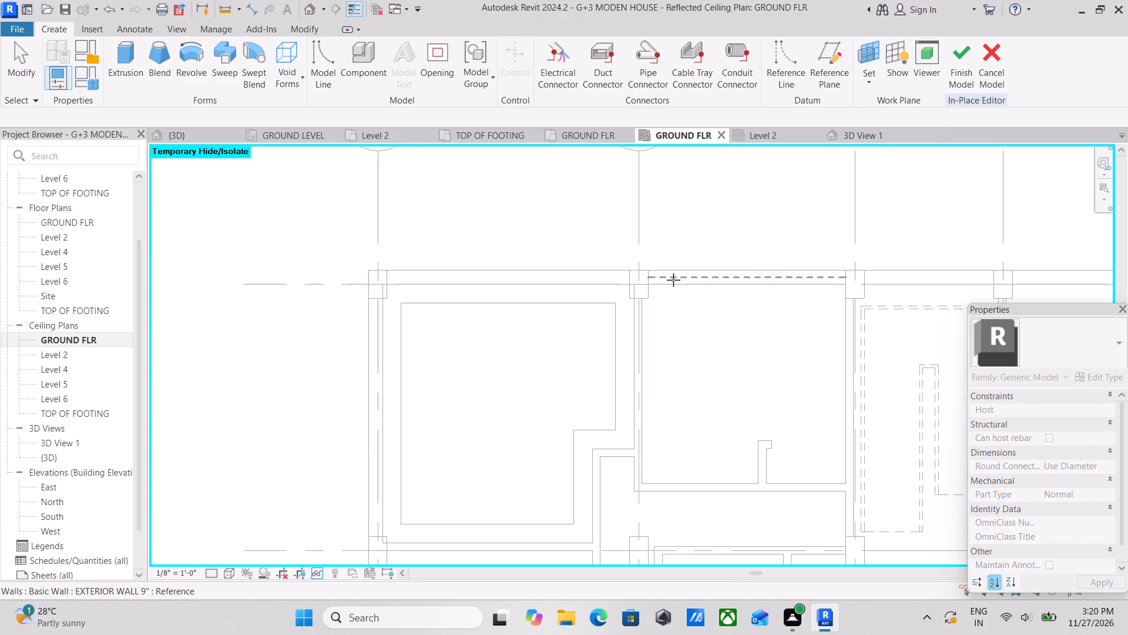
{"action": "left_click", "coordinate": [593, 302]}
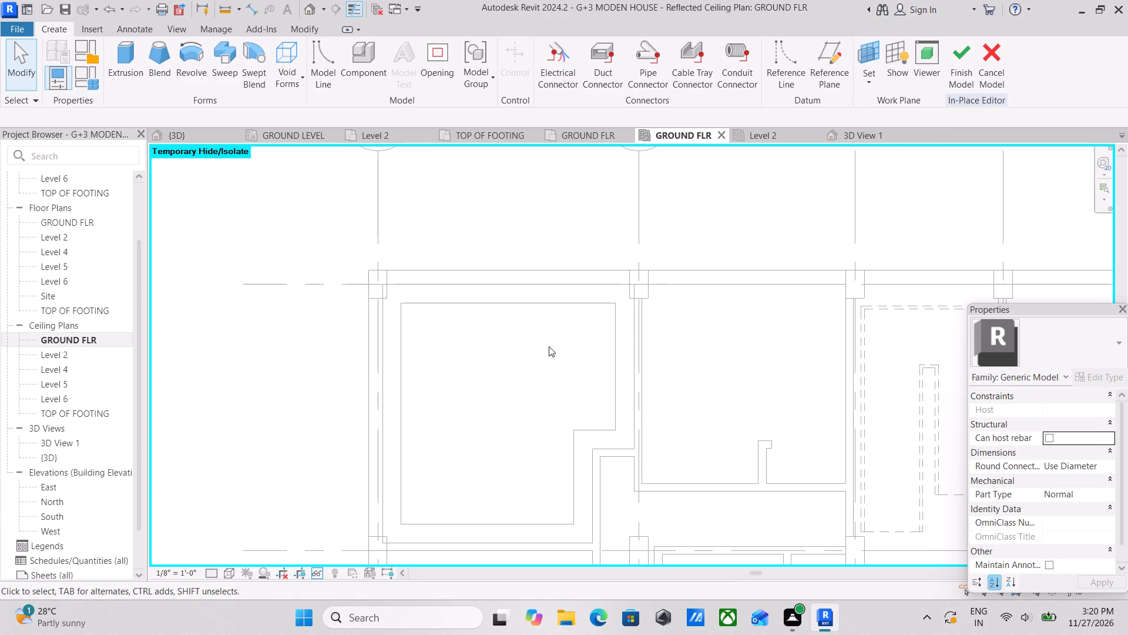
Start an extrusion and sketch a closed line loop offset 5 cm inside the L-shaped inner ceiling edge of the corner bedroom.
{"action": "scroll", "coordinate": [358, 306], "scroll_direction": "up", "scroll_amount": 2}
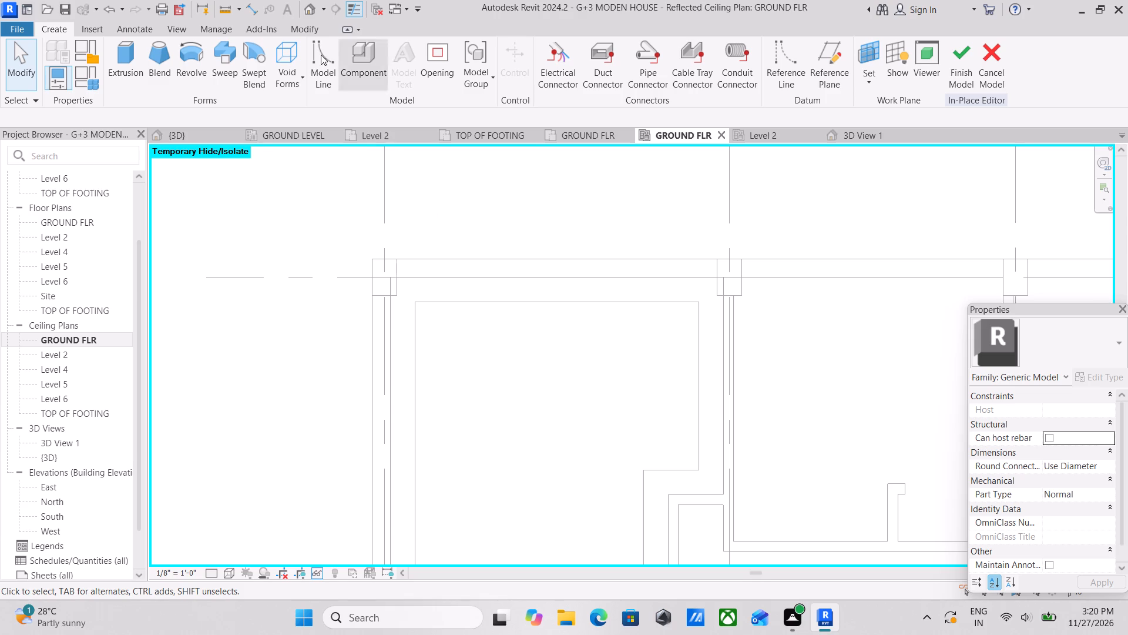
{"action": "left_click", "coordinate": [134, 51]}
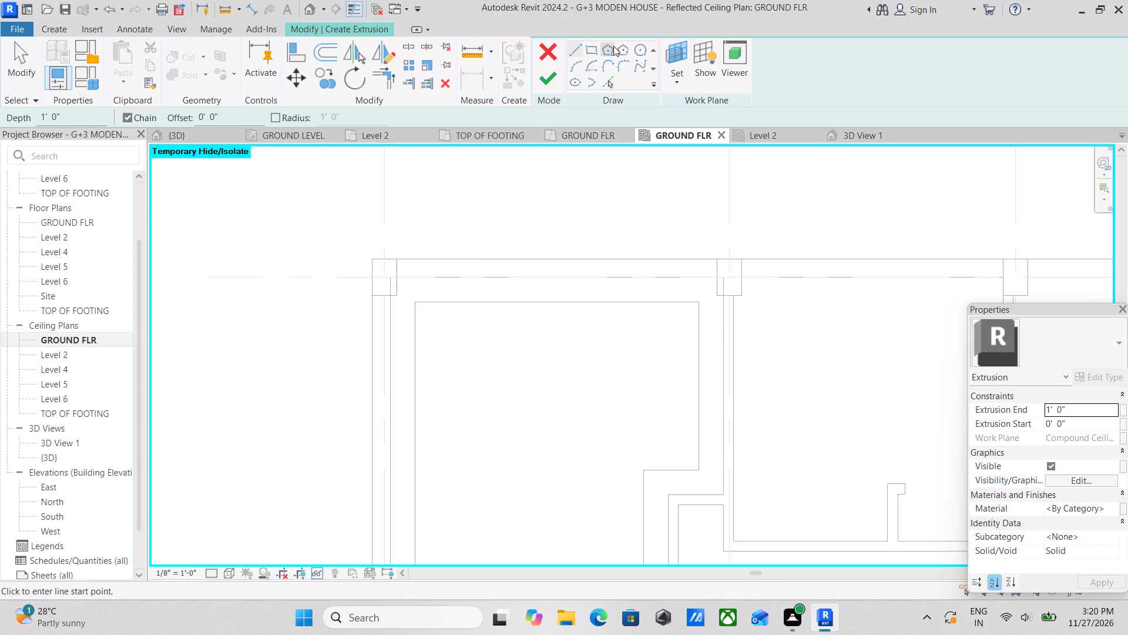
{"action": "left_click", "coordinate": [590, 48]}
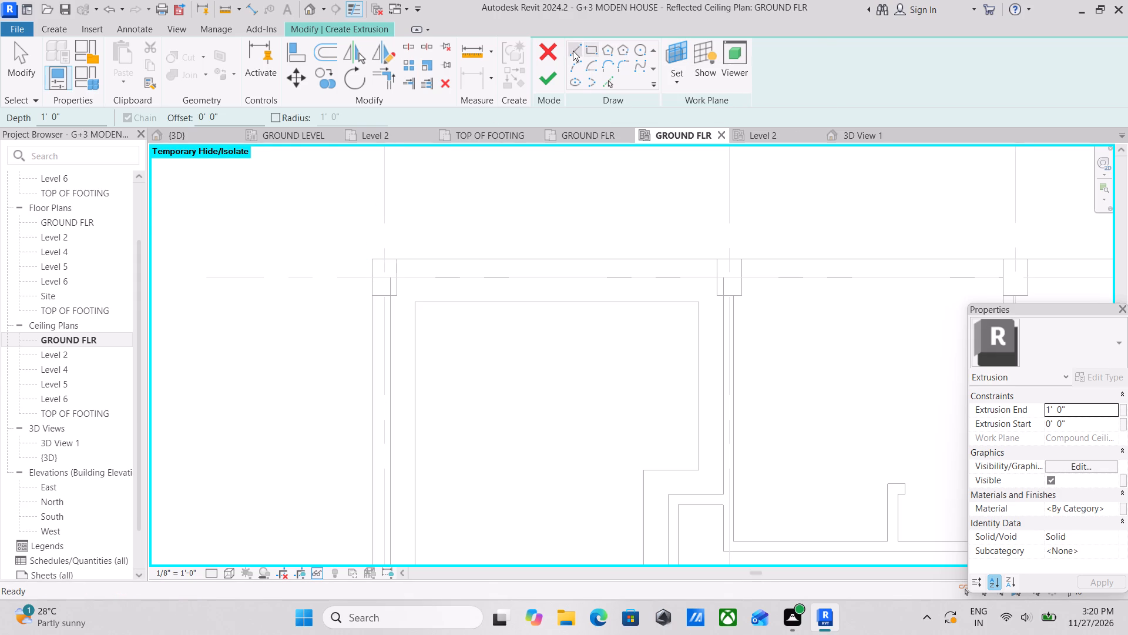
{"action": "left_click", "coordinate": [573, 51]}
{"action": "left_click_drag", "start_coordinate": [229, 116], "coordinate": [171, 128]}
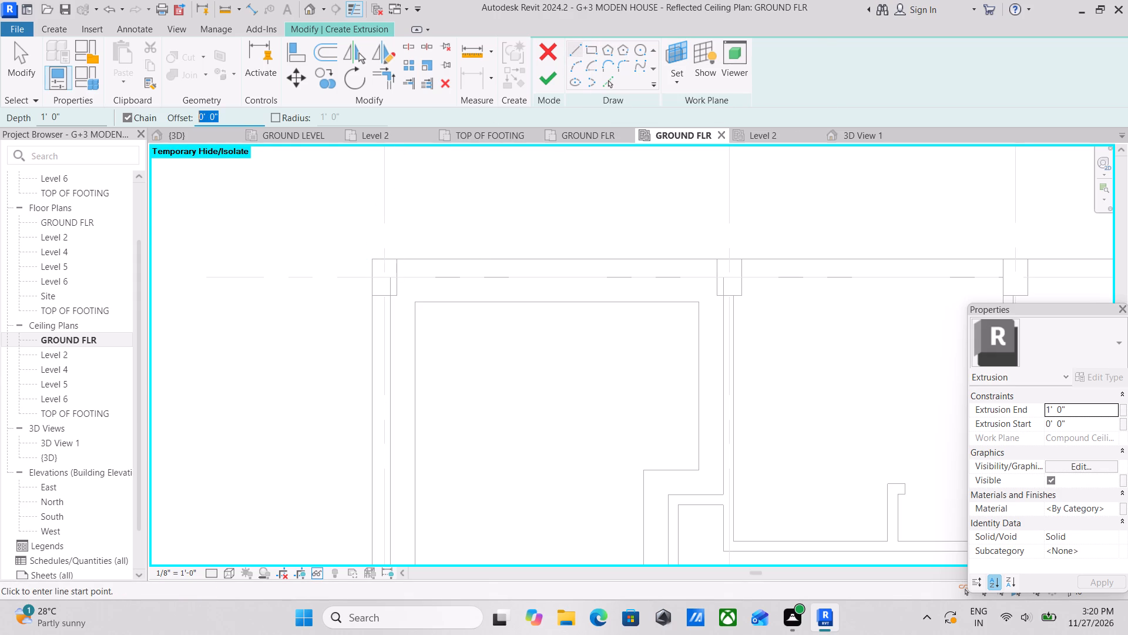
{"action": "left_click_drag", "start_coordinate": [171, 128], "coordinate": [170, 128]}
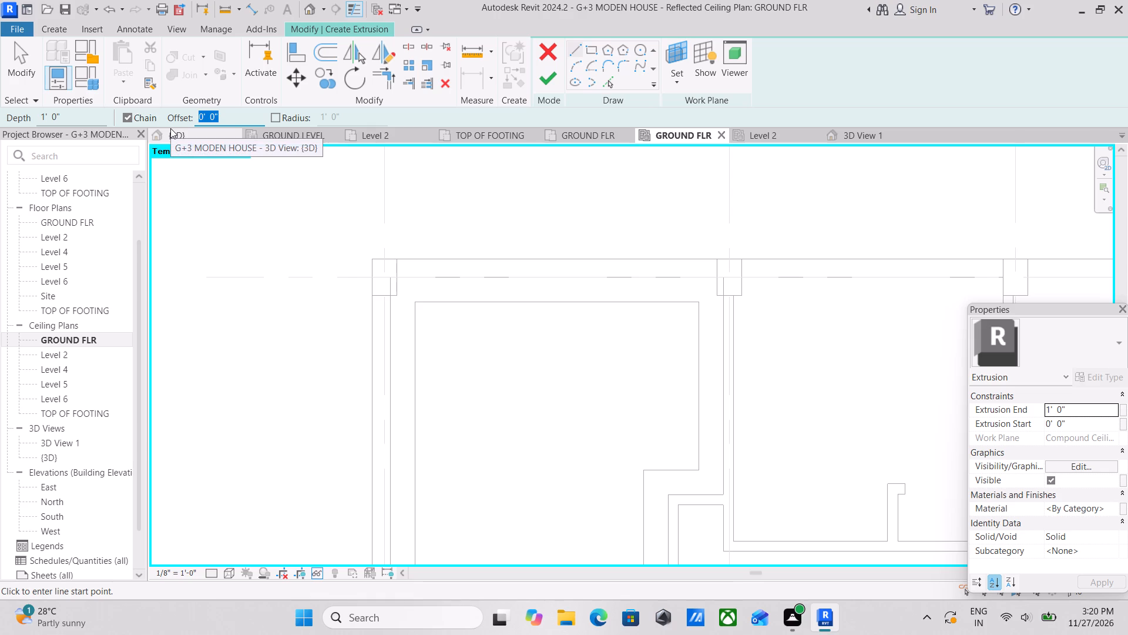
{"action": "key", "text": "5"}
{"action": "type", "text": "CM"}
{"action": "key", "text": "Return"}
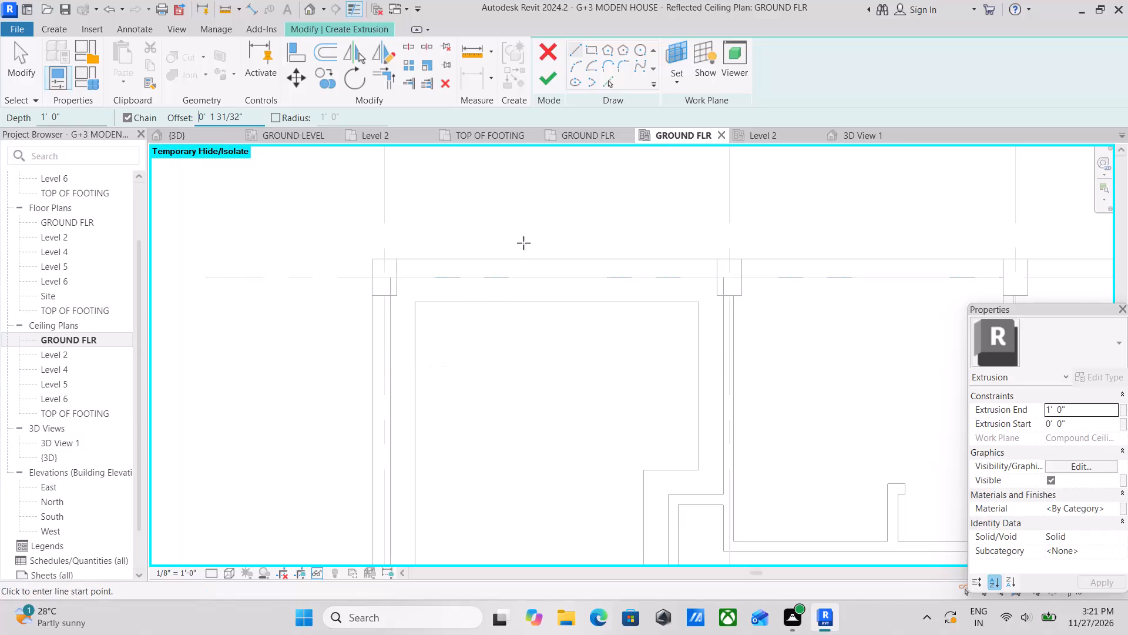
{"action": "left_click", "coordinate": [416, 305]}
{"action": "middle_click_drag", "start_coordinate": [417, 360], "coordinate": [458, 162]}
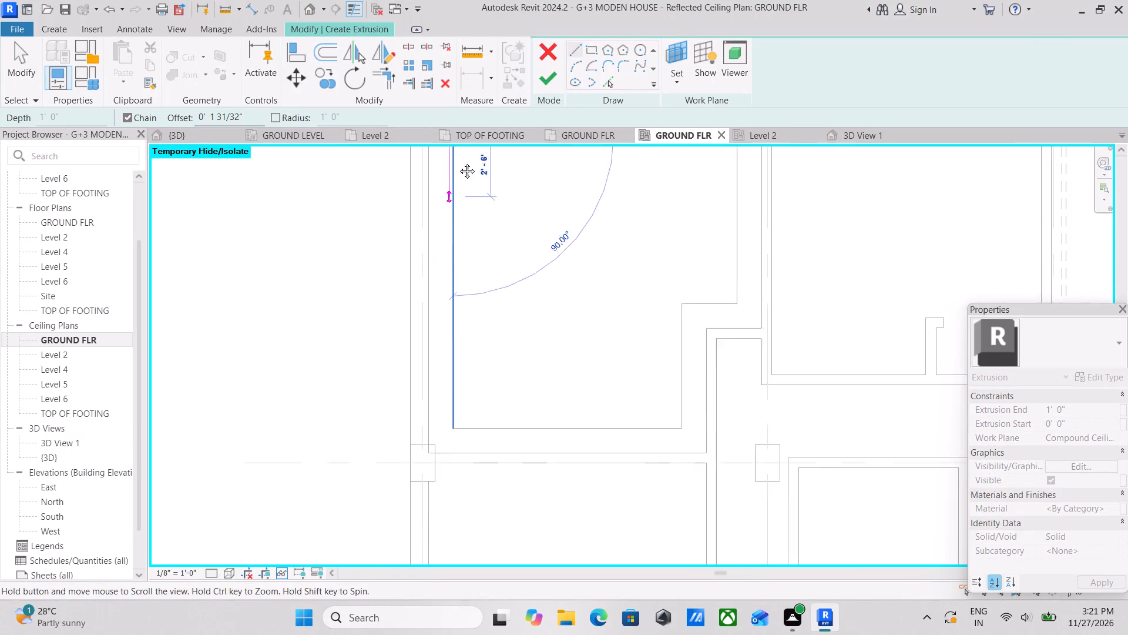
{"action": "middle_click_drag", "start_coordinate": [458, 162], "coordinate": [462, 149]}
{"action": "key", "text": "space"}
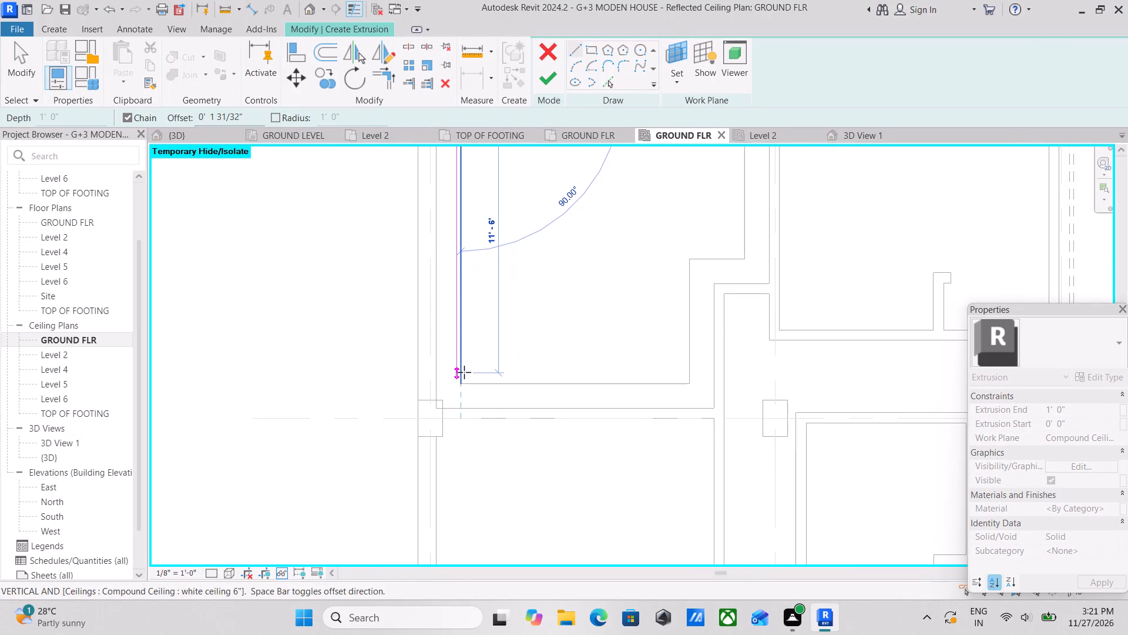
{"action": "left_click", "coordinate": [465, 385]}
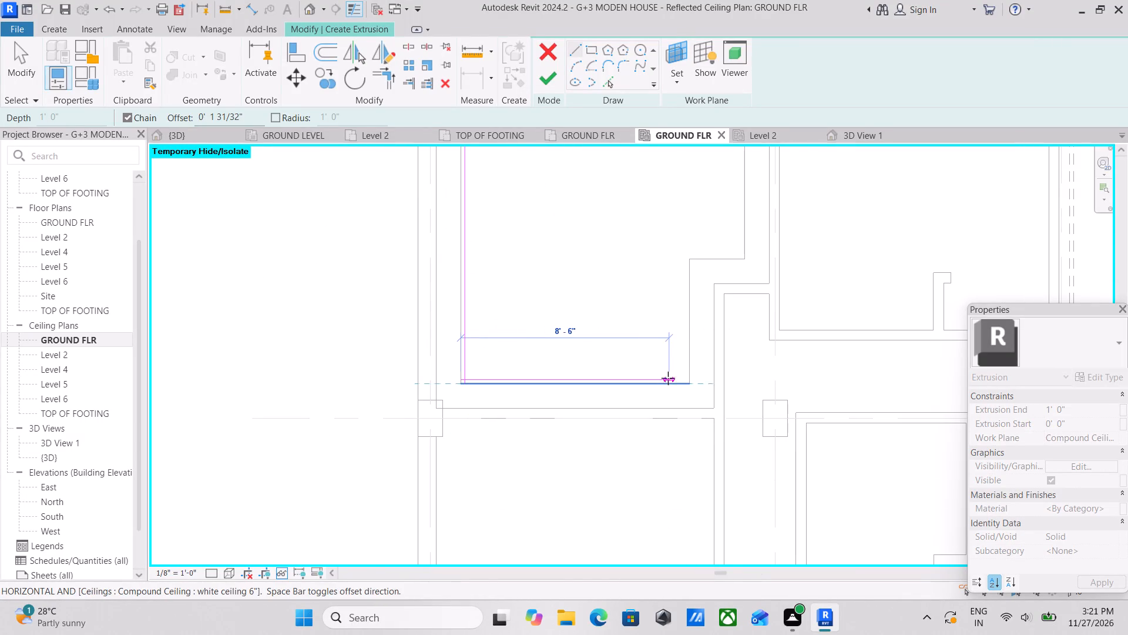
{"action": "left_click", "coordinate": [690, 383]}
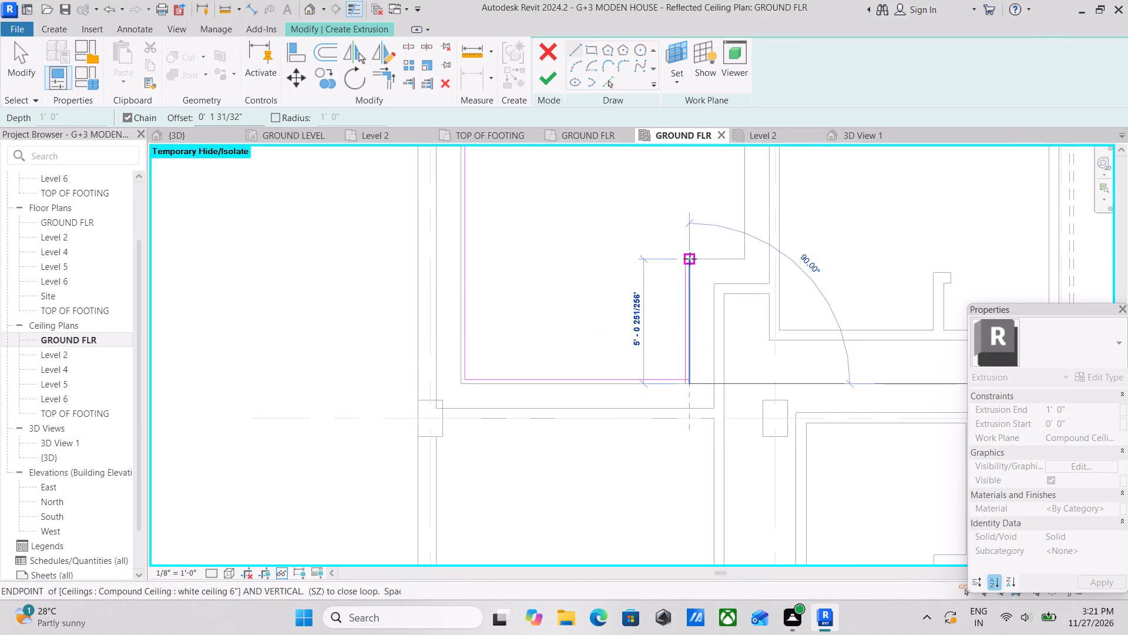
{"action": "left_click", "coordinate": [690, 259]}
{"action": "left_click", "coordinate": [747, 256]}
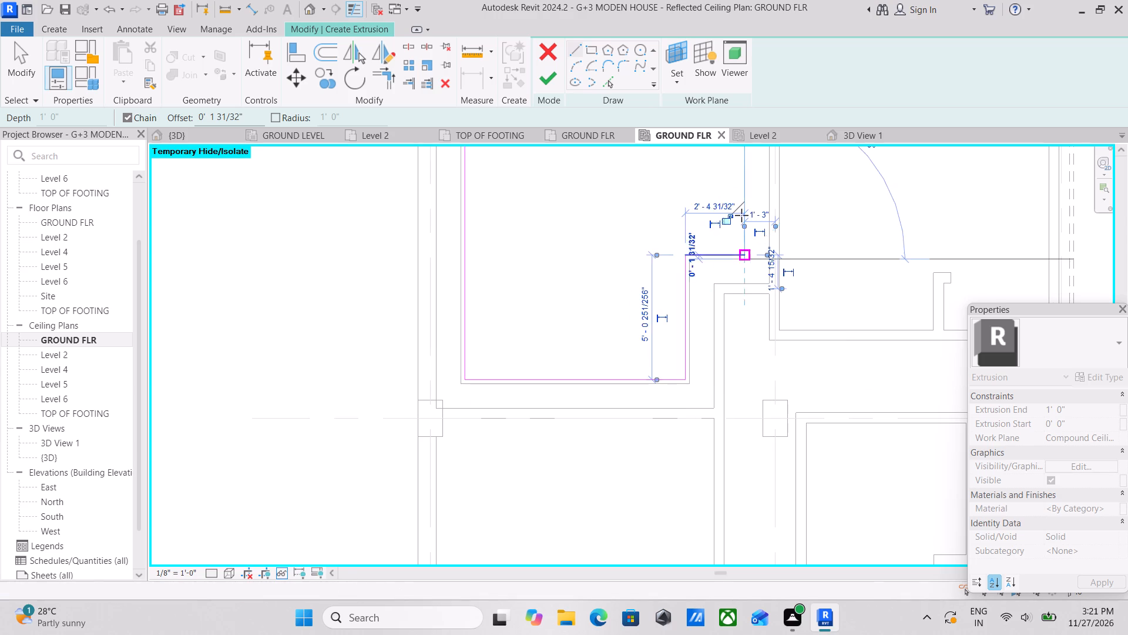
{"action": "middle_click_drag", "start_coordinate": [740, 215], "coordinate": [756, 350]}
{"action": "left_click", "coordinate": [758, 224]}
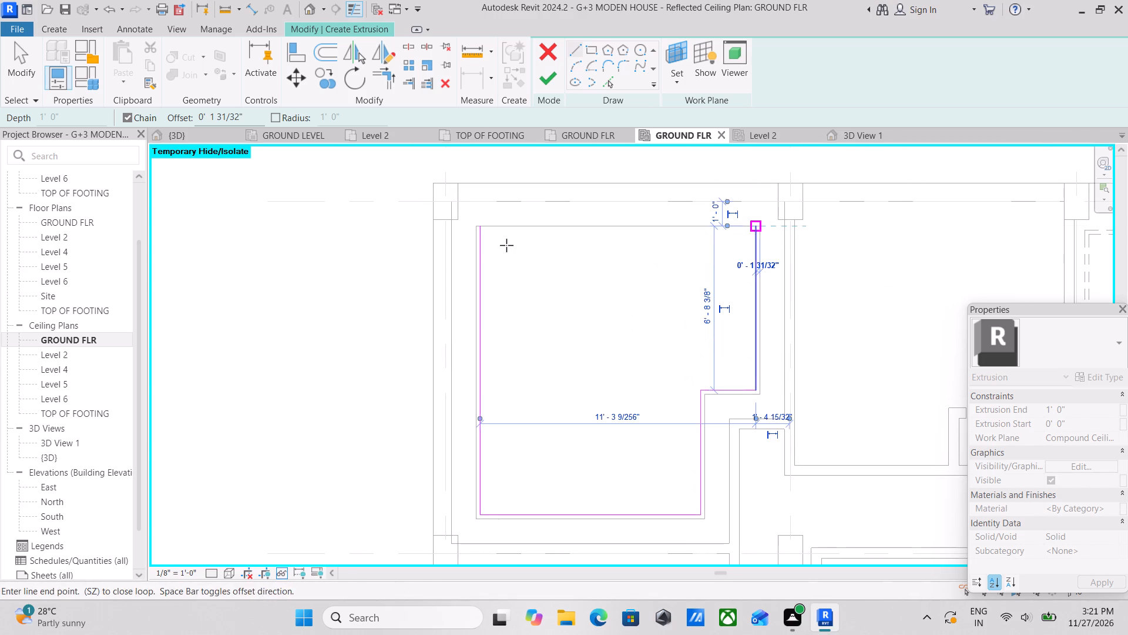
{"action": "left_click", "coordinate": [476, 230]}
Set the line offset to 2 cm and sketch the inner loop's west side, inside the existing extrusion loop.
{"action": "scroll", "coordinate": [527, 235], "scroll_direction": "up", "scroll_amount": 2}
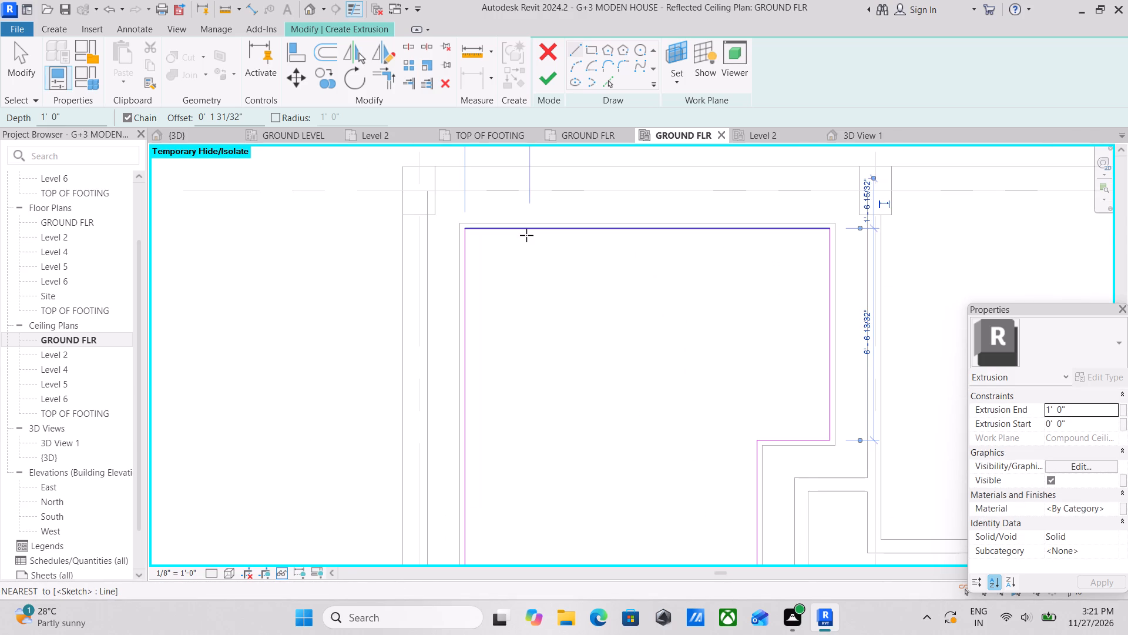
{"action": "left_click", "coordinate": [575, 49]}
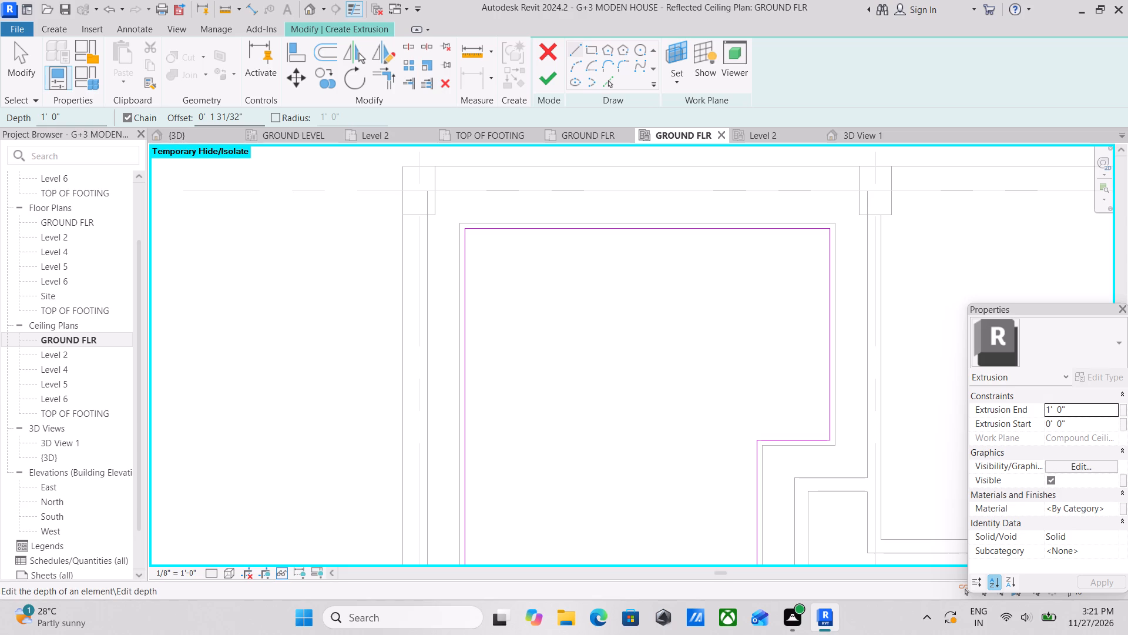
{"action": "left_click_drag", "start_coordinate": [261, 118], "coordinate": [166, 125]}
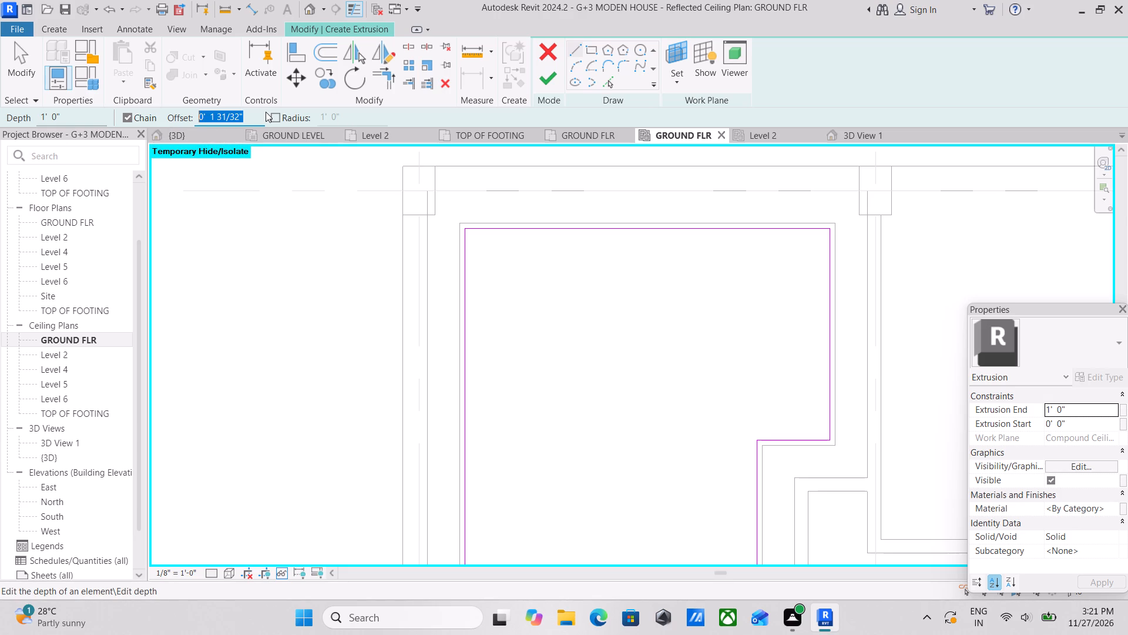
{"action": "type", "text": "2CM"}
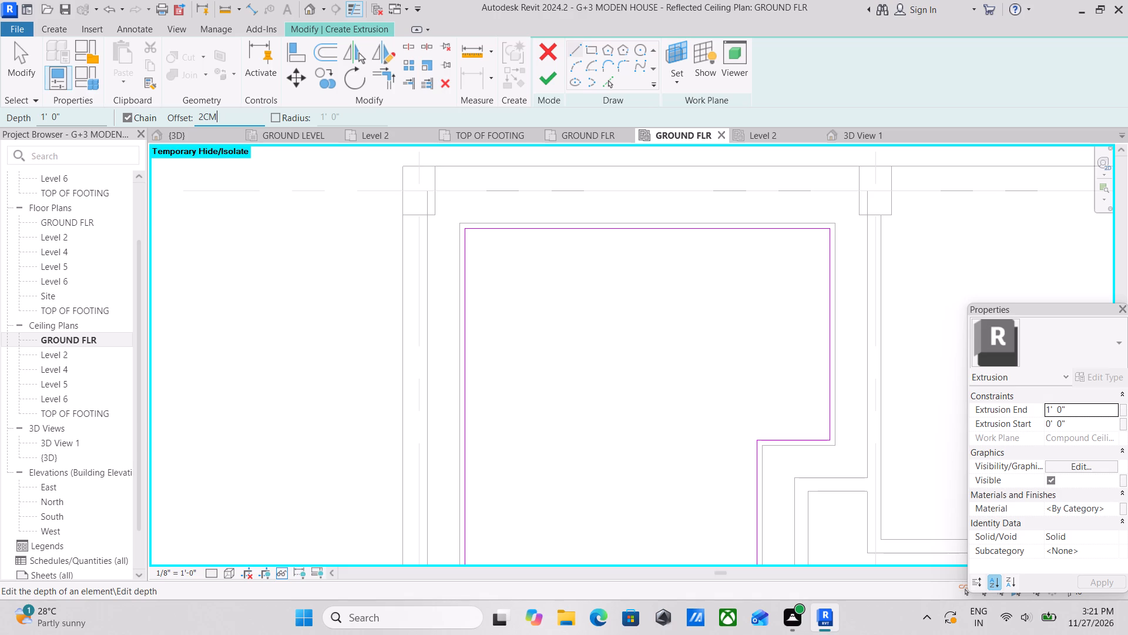
{"action": "key", "text": "Return"}
{"action": "scroll", "coordinate": [475, 255], "scroll_direction": "up", "scroll_amount": 7}
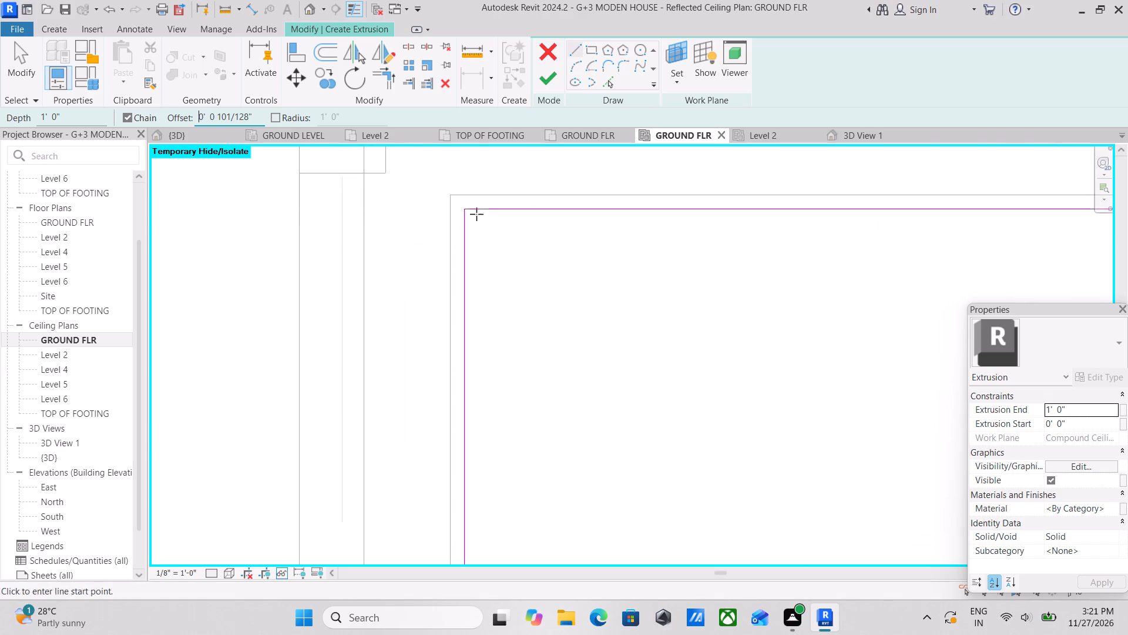
{"action": "left_click", "coordinate": [465, 212]}
{"action": "middle_click_drag", "start_coordinate": [470, 322], "coordinate": [486, 193]}
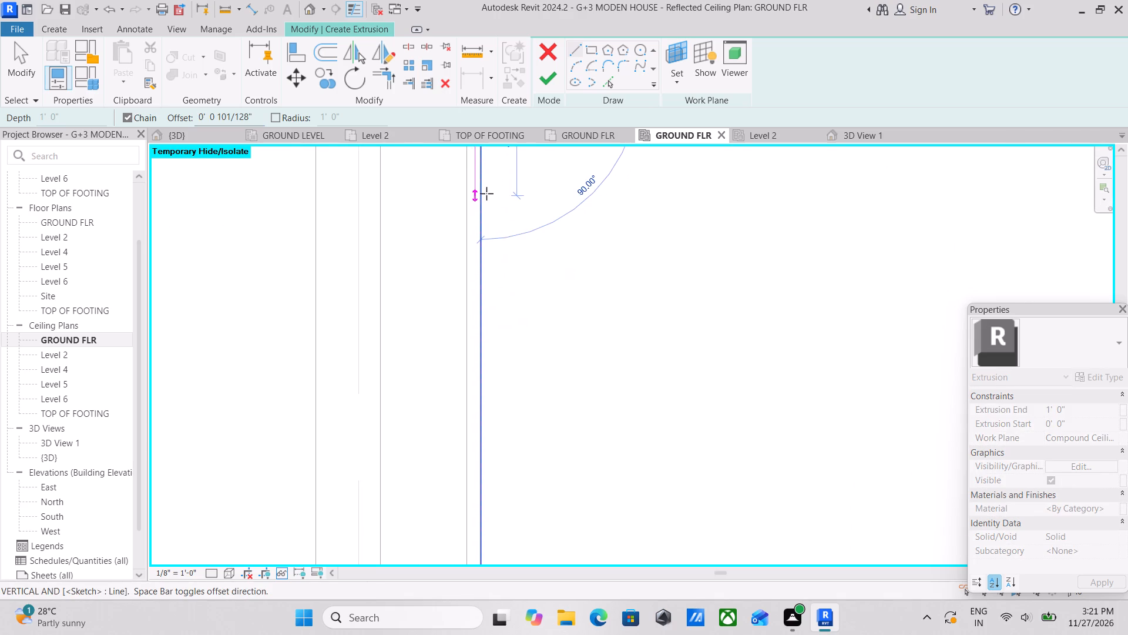
{"action": "key", "text": "space"}
{"action": "middle_click_drag", "start_coordinate": [485, 258], "coordinate": [486, 109]}
{"action": "middle_click_drag", "start_coordinate": [488, 312], "coordinate": [498, 178]}
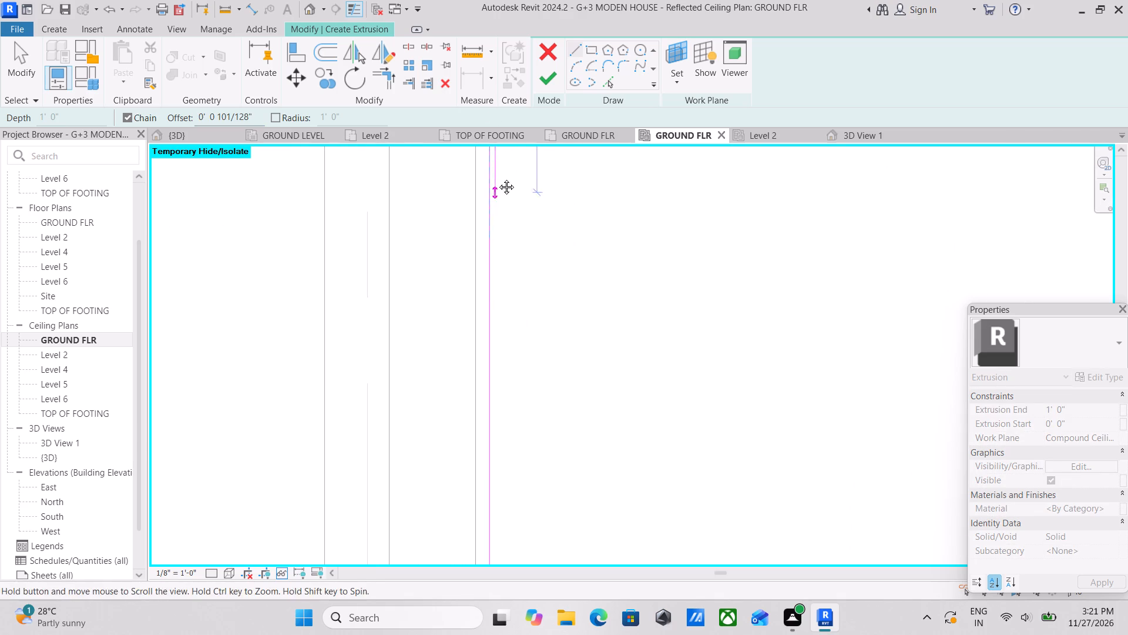
{"action": "middle_click_drag", "start_coordinate": [498, 178], "coordinate": [498, 178]}
{"action": "middle_click_drag", "start_coordinate": [496, 336], "coordinate": [506, 159]}
{"action": "middle_click_drag", "start_coordinate": [496, 362], "coordinate": [498, 300]}
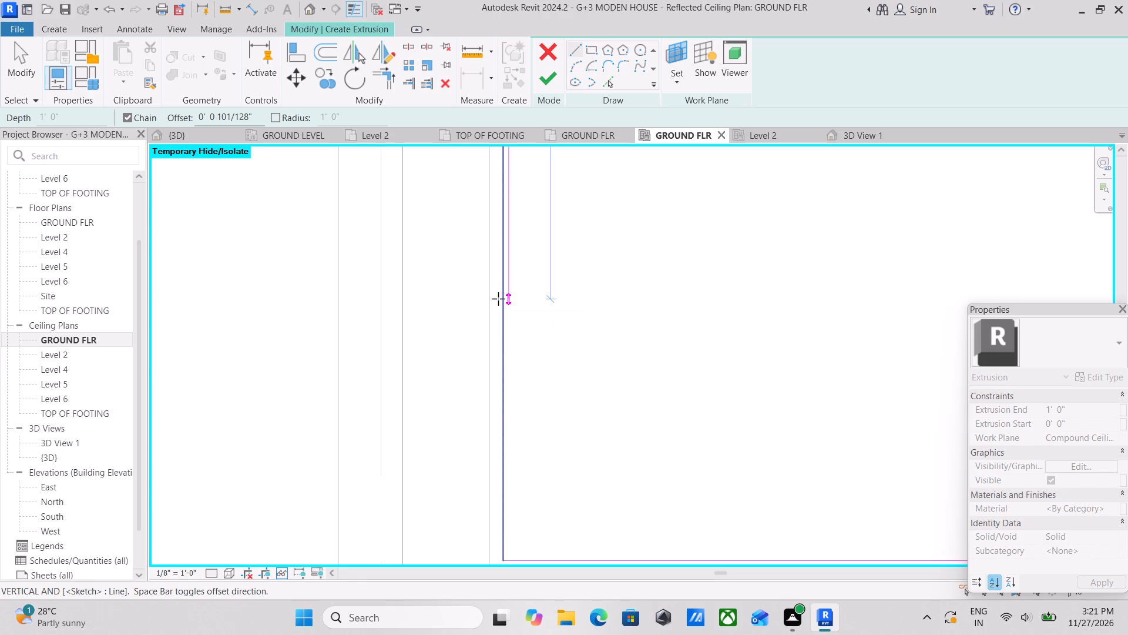
{"action": "scroll", "coordinate": [498, 299], "scroll_direction": "down", "scroll_amount": 3}
{"action": "middle_click_drag", "start_coordinate": [498, 299], "coordinate": [495, 240]}
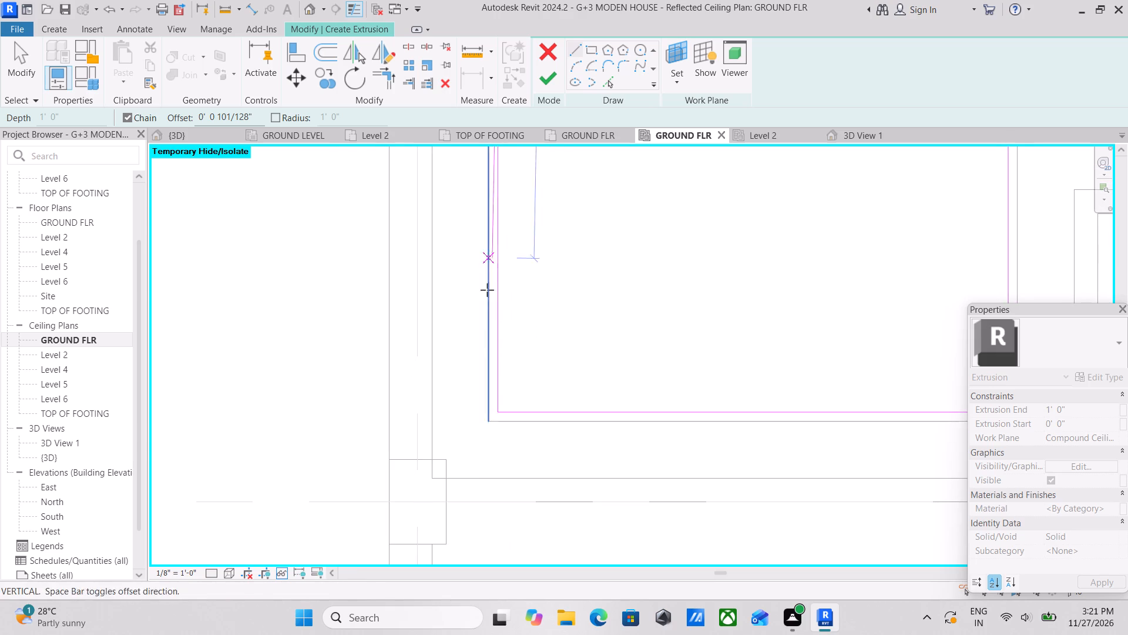
{"action": "left_click", "coordinate": [499, 411]}
Sketch the remaining sides of the inner loop around the L-shaped outline, 2 cm inside the first loop, and close it.
{"action": "middle_click_drag", "start_coordinate": [596, 409], "coordinate": [491, 406]}
{"action": "middle_click_drag", "start_coordinate": [701, 393], "coordinate": [531, 394]}
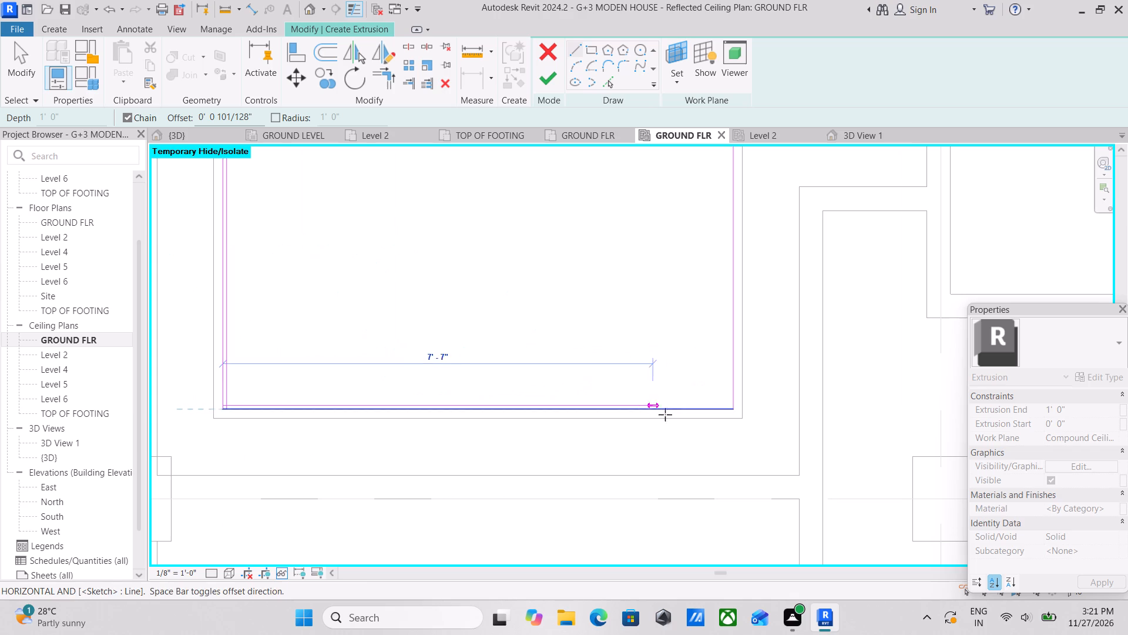
{"action": "left_click", "coordinate": [732, 413]}
{"action": "middle_click_drag", "start_coordinate": [724, 314], "coordinate": [728, 356]}
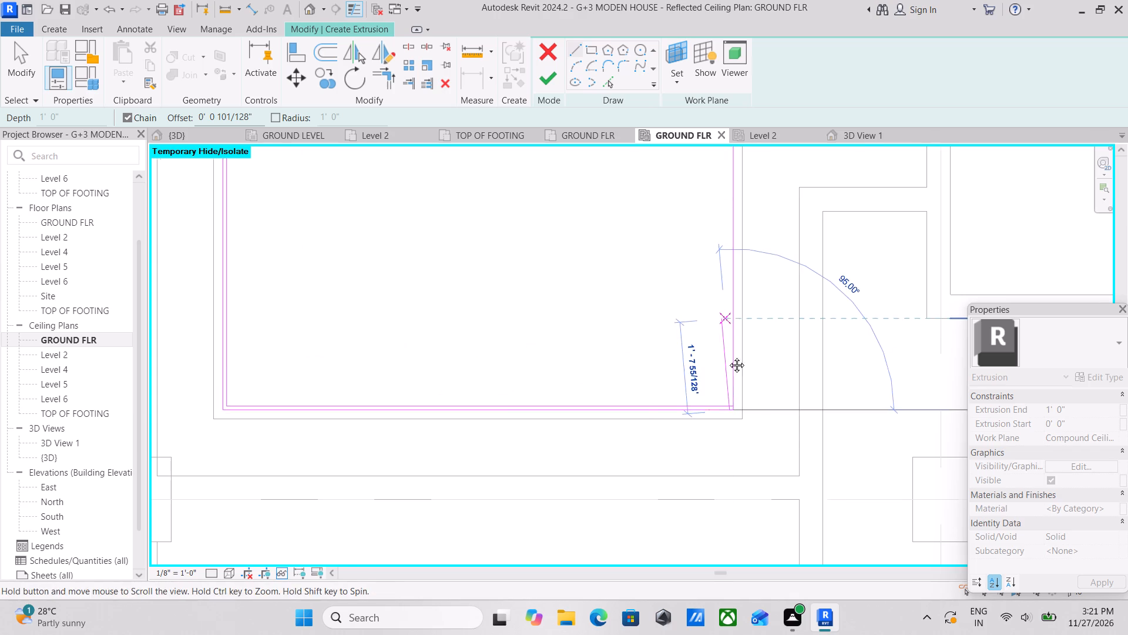
{"action": "middle_click_drag", "start_coordinate": [728, 356], "coordinate": [737, 439]}
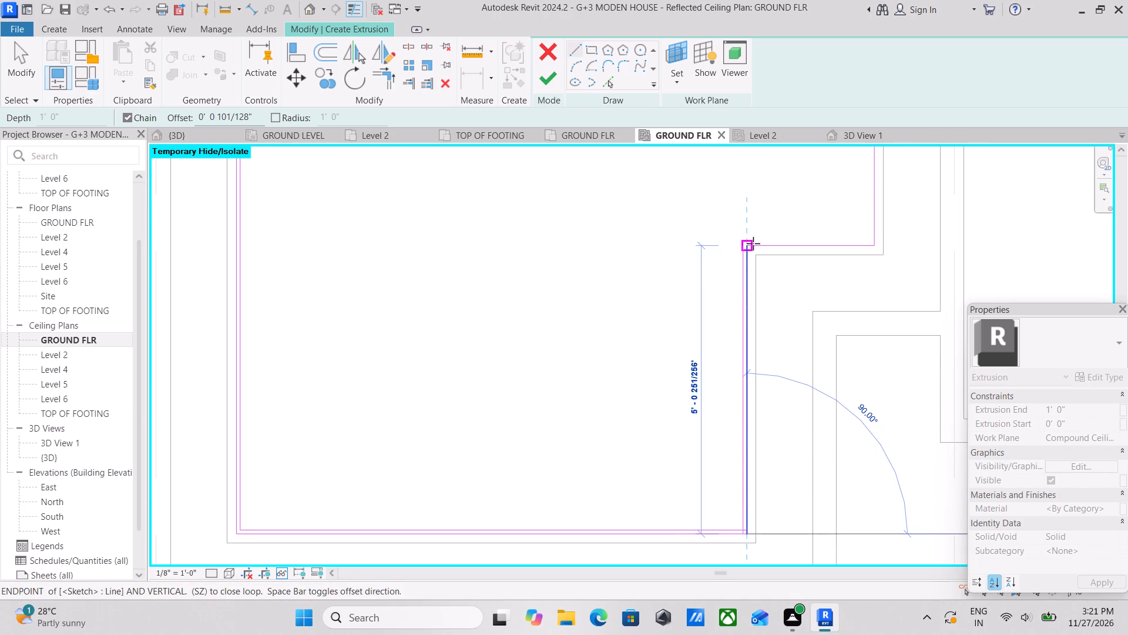
{"action": "left_click", "coordinate": [753, 243]}
{"action": "middle_click_drag", "start_coordinate": [790, 247], "coordinate": [650, 300]}
{"action": "scroll", "coordinate": [654, 298], "scroll_direction": "up", "scroll_amount": 1}
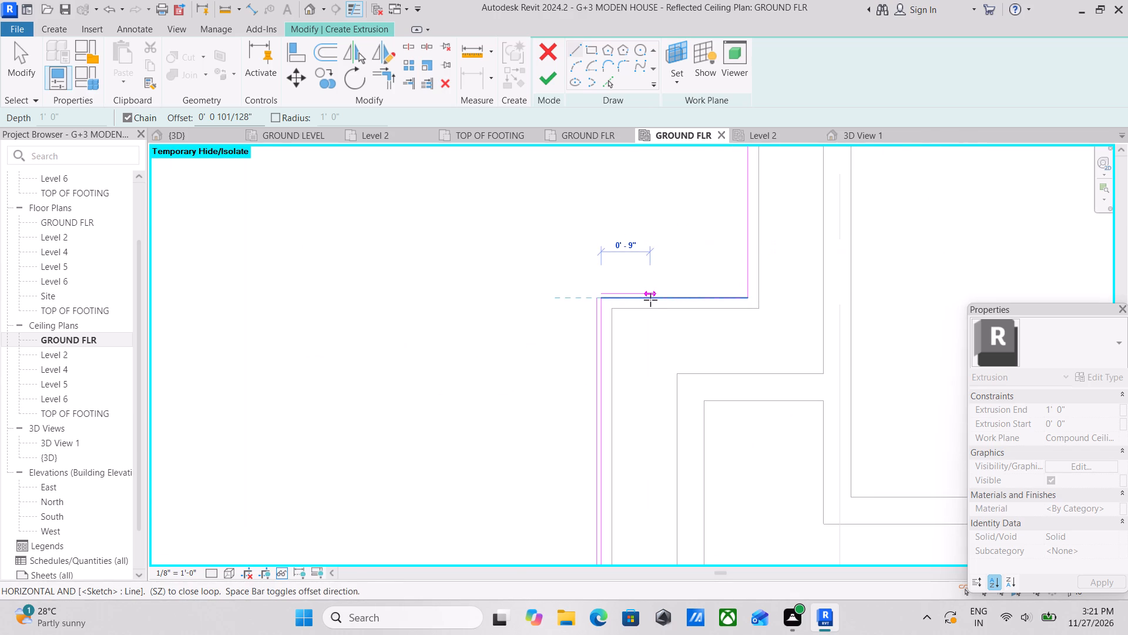
{"action": "left_click", "coordinate": [751, 302]}
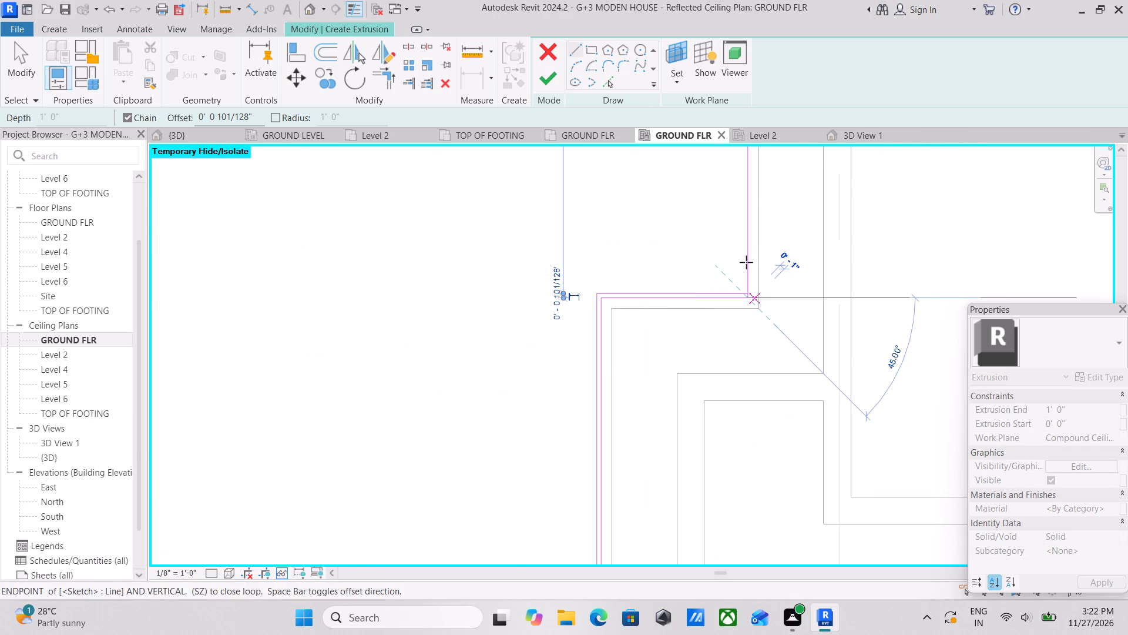
{"action": "middle_click_drag", "start_coordinate": [745, 247], "coordinate": [761, 410]}
{"action": "middle_click_drag", "start_coordinate": [766, 270], "coordinate": [768, 440]}
{"action": "middle_click_drag", "start_coordinate": [768, 286], "coordinate": [770, 369]}
{"action": "left_click", "coordinate": [767, 289]}
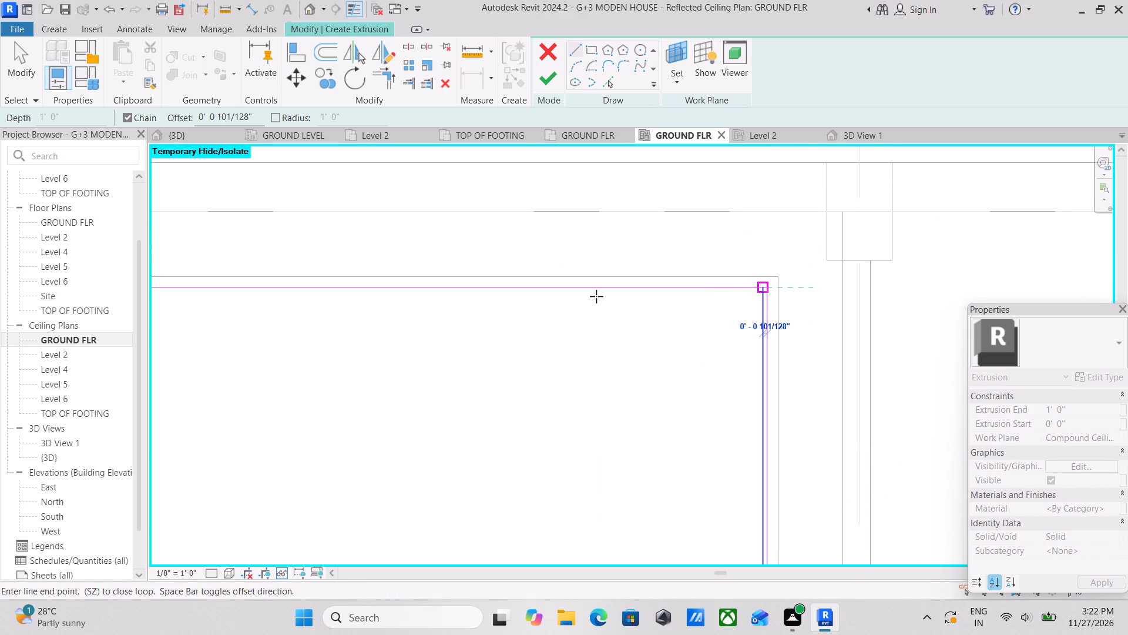
{"action": "middle_click_drag", "start_coordinate": [596, 296], "coordinate": [771, 306]}
{"action": "middle_click_drag", "start_coordinate": [421, 310], "coordinate": [593, 306]}
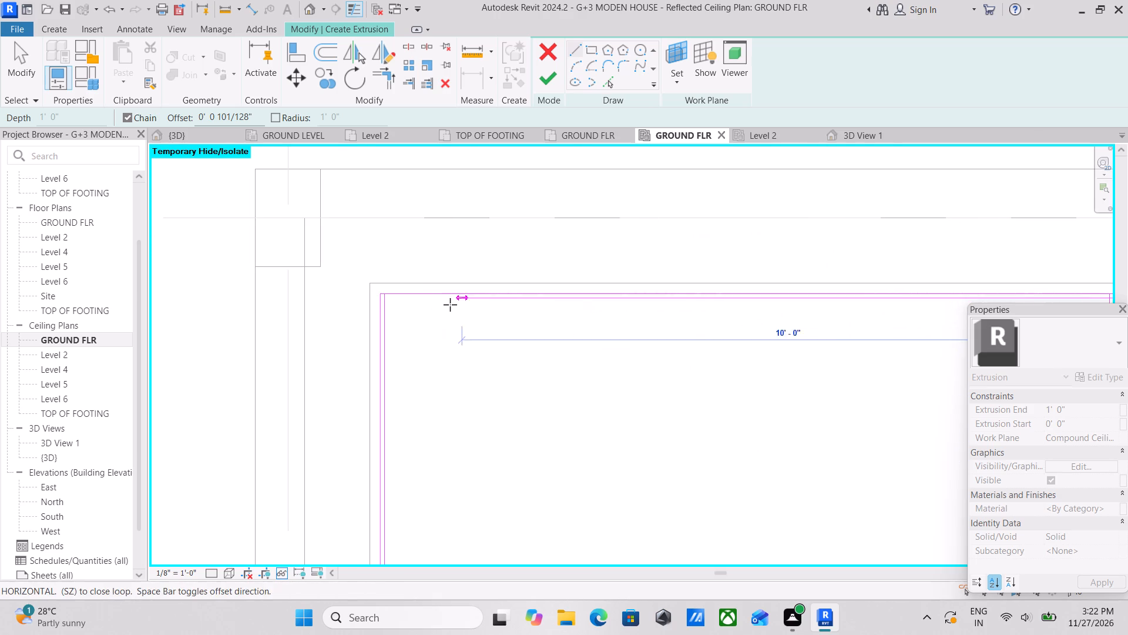
{"action": "left_click", "coordinate": [383, 296]}
{"action": "scroll", "coordinate": [415, 295], "scroll_direction": "up", "scroll_amount": 4}
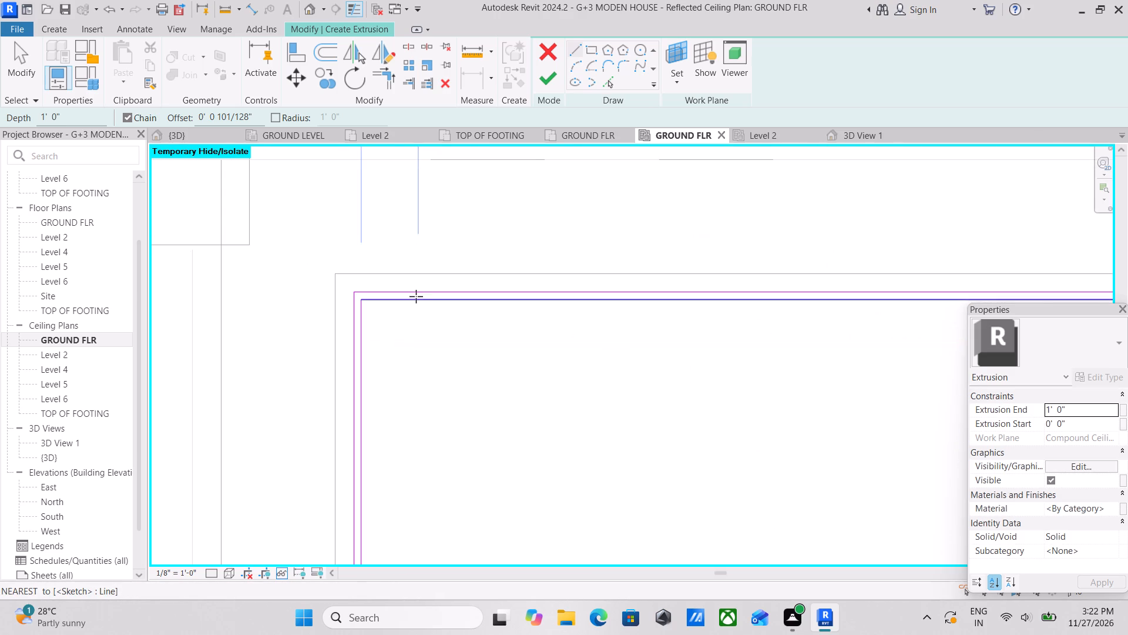
{"action": "key", "text": "Escape"}
Leave the line command and examine the two nested sketch loops around the whole L-shaped outline.
{"action": "scroll", "coordinate": [416, 296], "scroll_direction": "down", "scroll_amount": 5}
{"action": "middle_click_drag", "start_coordinate": [582, 326], "coordinate": [409, 323]}
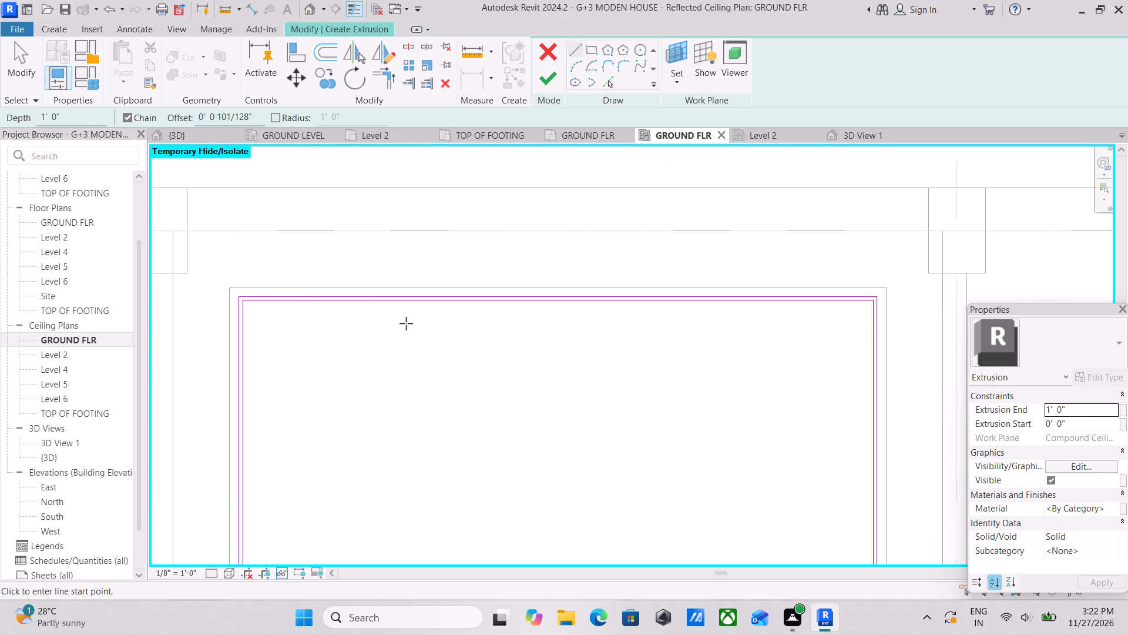
{"action": "scroll", "coordinate": [405, 324], "scroll_direction": "down", "scroll_amount": 4}
{"action": "scroll", "coordinate": [676, 525], "scroll_direction": "up", "scroll_amount": 3}
{"action": "scroll", "coordinate": [613, 443], "scroll_direction": "up", "scroll_amount": 2}
{"action": "middle_click_drag", "start_coordinate": [610, 433], "coordinate": [706, 297]}
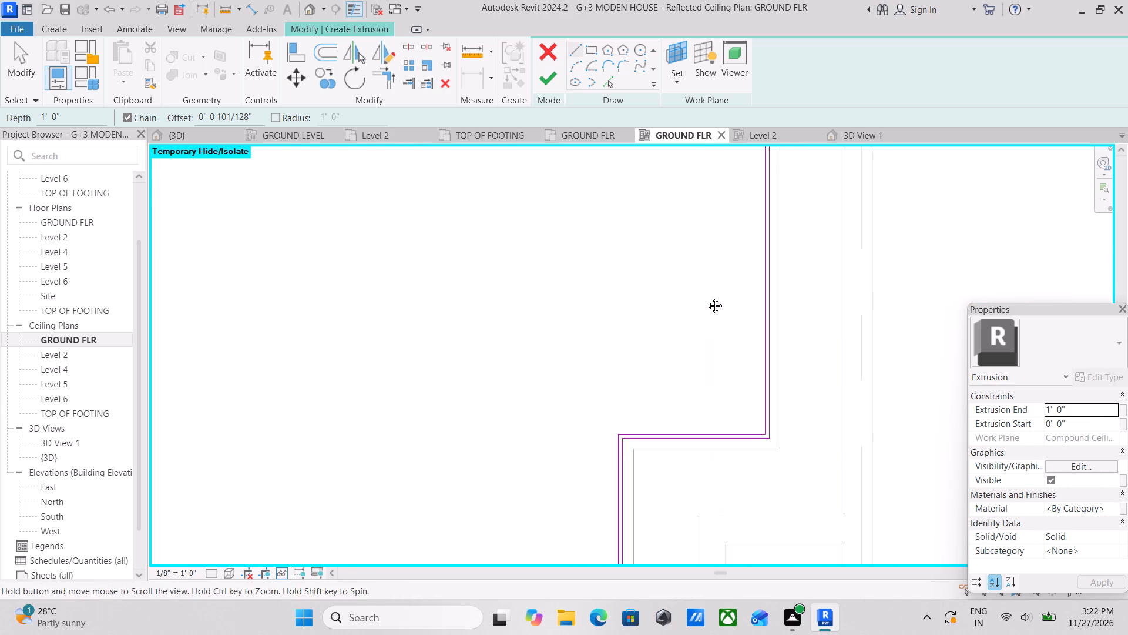
{"action": "middle_click_drag", "start_coordinate": [706, 297], "coordinate": [709, 291]}
{"action": "middle_click_drag", "start_coordinate": [504, 395], "coordinate": [575, 346]}
{"action": "key", "text": "Escape"}
{"action": "scroll", "coordinate": [595, 342], "scroll_direction": "down", "scroll_amount": 2}
{"action": "middle_click_drag", "start_coordinate": [570, 370], "coordinate": [608, 265]}
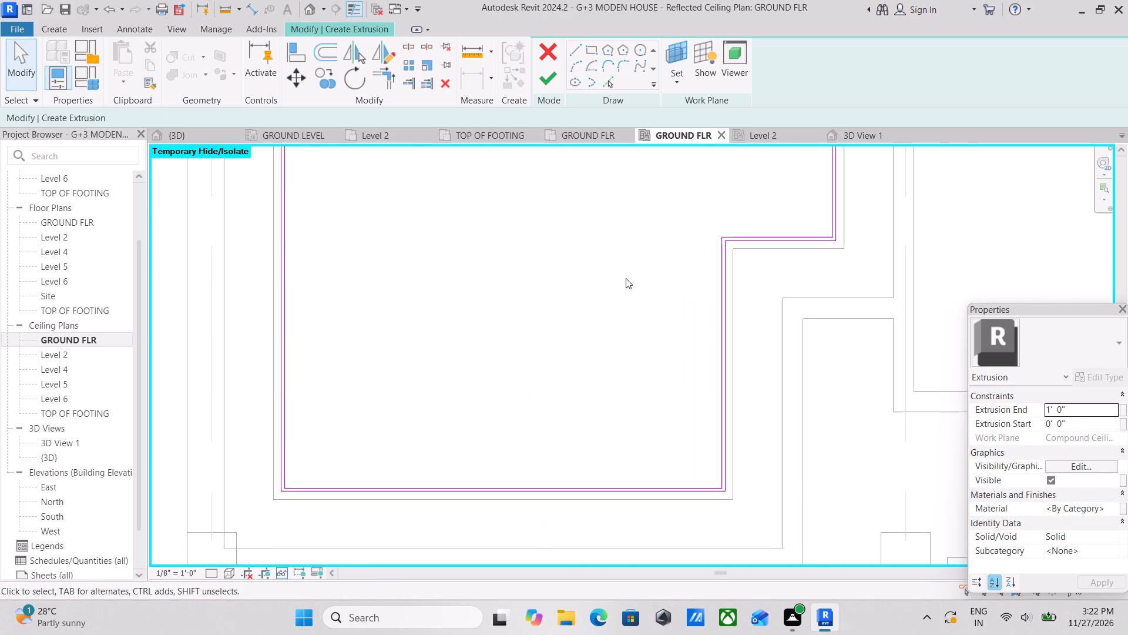
{"action": "scroll", "coordinate": [593, 407], "scroll_direction": "up", "scroll_amount": 1}
{"action": "middle_click_drag", "start_coordinate": [461, 357], "coordinate": [600, 422]}
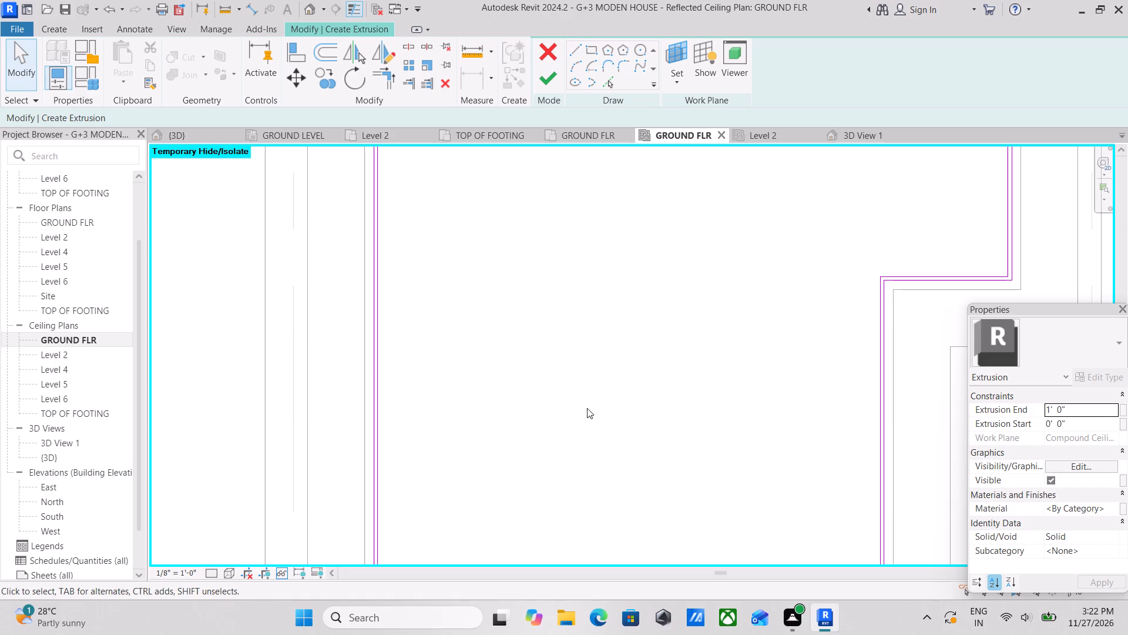
{"action": "scroll", "coordinate": [670, 380], "scroll_direction": "down", "scroll_amount": 2}
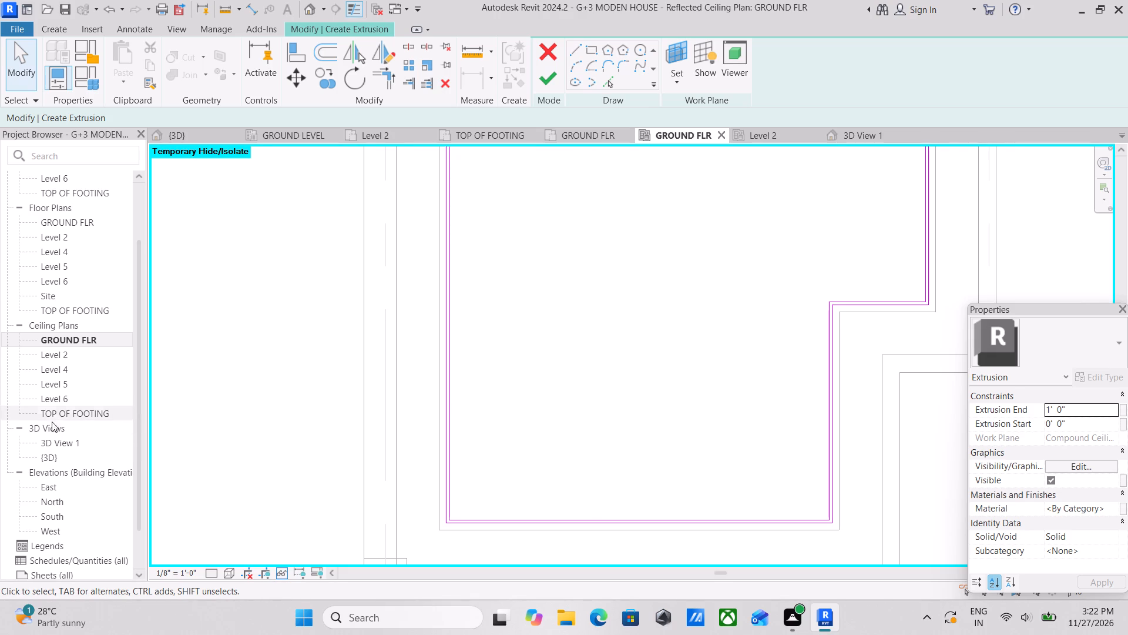
Open the South elevation and finish the extrusion sketch.
{"action": "scroll", "coordinate": [51, 482], "scroll_direction": "down", "scroll_amount": 2}
{"action": "double_click", "coordinate": [56, 470]}
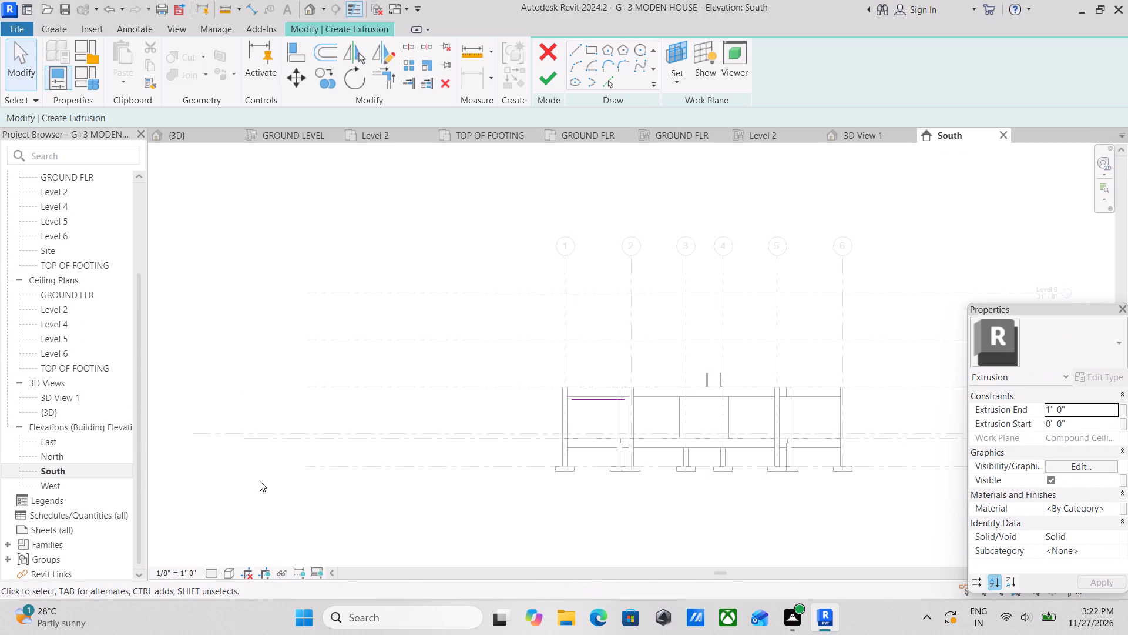
{"action": "scroll", "coordinate": [604, 451], "scroll_direction": "up", "scroll_amount": 2}
{"action": "scroll", "coordinate": [606, 390], "scroll_direction": "up", "scroll_amount": 6}
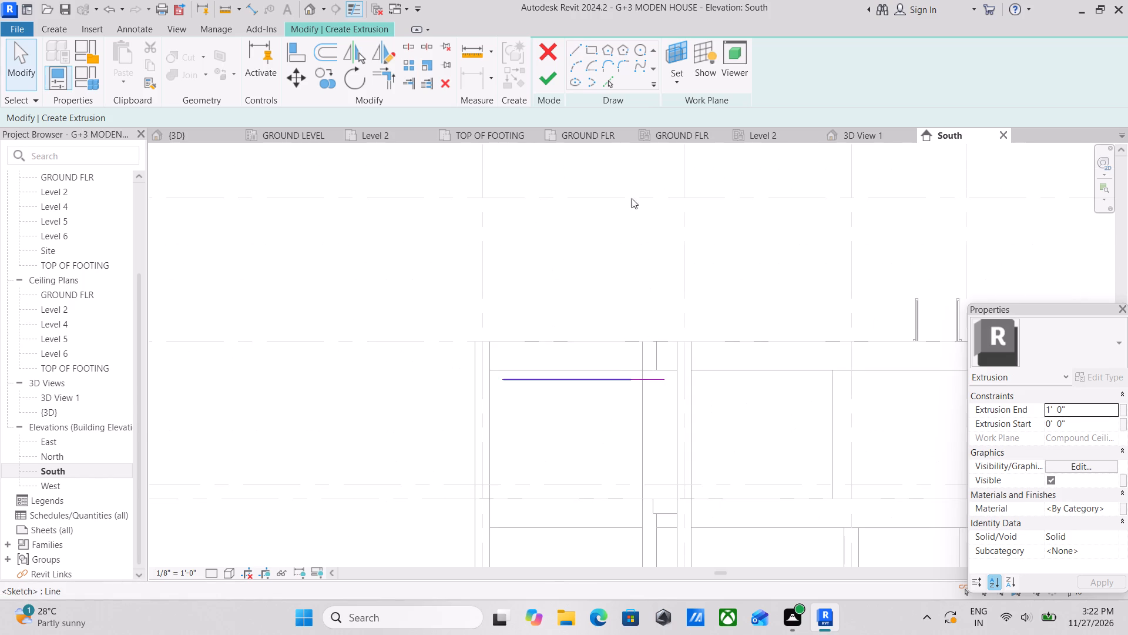
{"action": "left_click", "coordinate": [556, 75]}
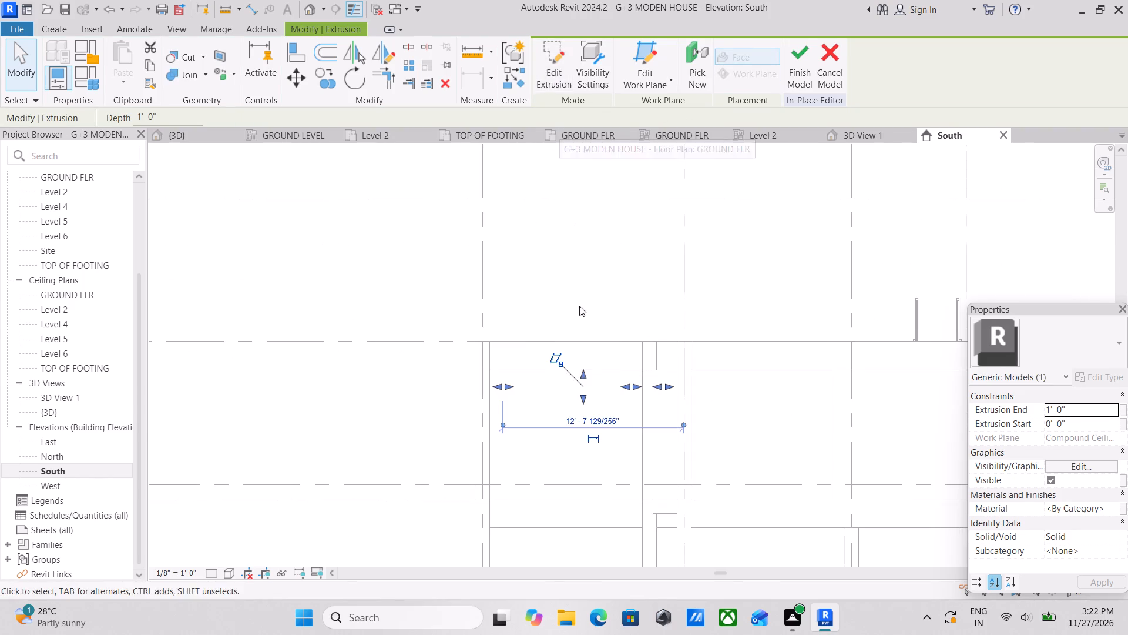
Set the South elevation's visual style to Wireframe.
{"action": "scroll", "coordinate": [588, 374], "scroll_direction": "up", "scroll_amount": 4}
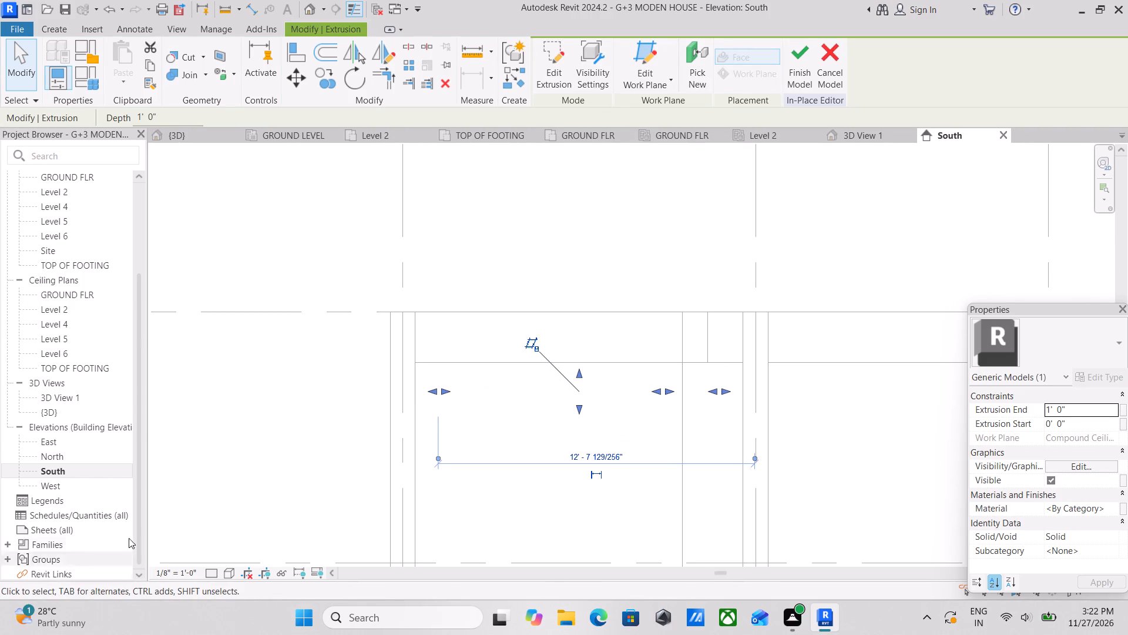
{"action": "left_click", "coordinate": [229, 572]}
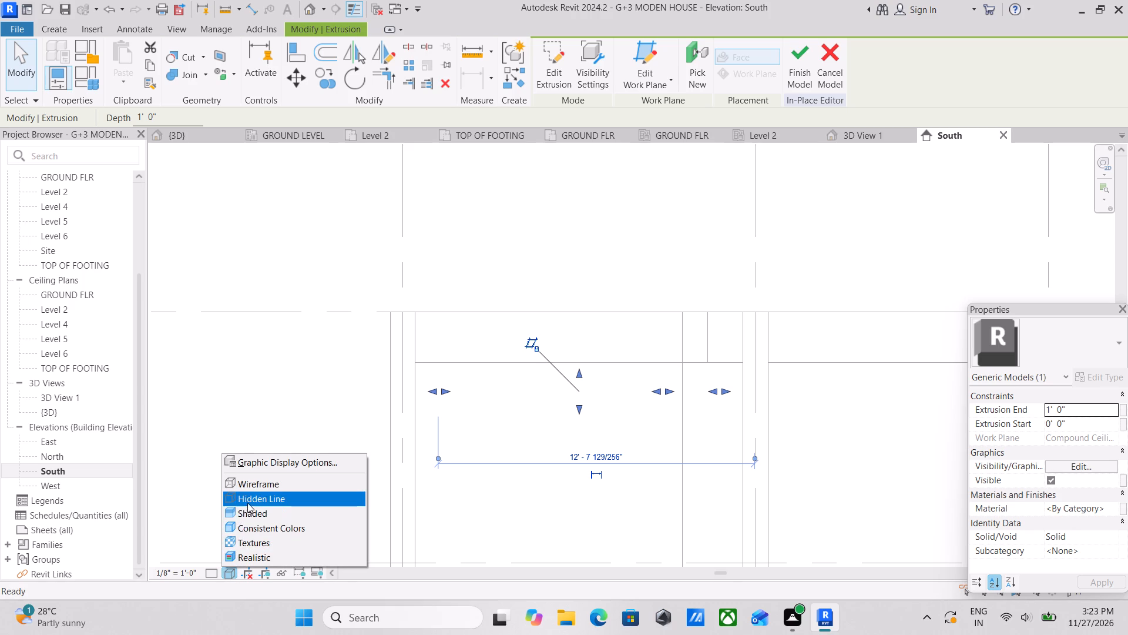
{"action": "left_click", "coordinate": [250, 484]}
Reduce the extrusion's depth to about 1 1/2 inches, with its top face on the underside of the compound ceiling.
{"action": "scroll", "coordinate": [610, 426], "scroll_direction": "up", "scroll_amount": 3}
{"action": "middle_click_drag", "start_coordinate": [619, 415], "coordinate": [611, 474]}
{"action": "scroll", "coordinate": [583, 421], "scroll_direction": "up", "scroll_amount": 1}
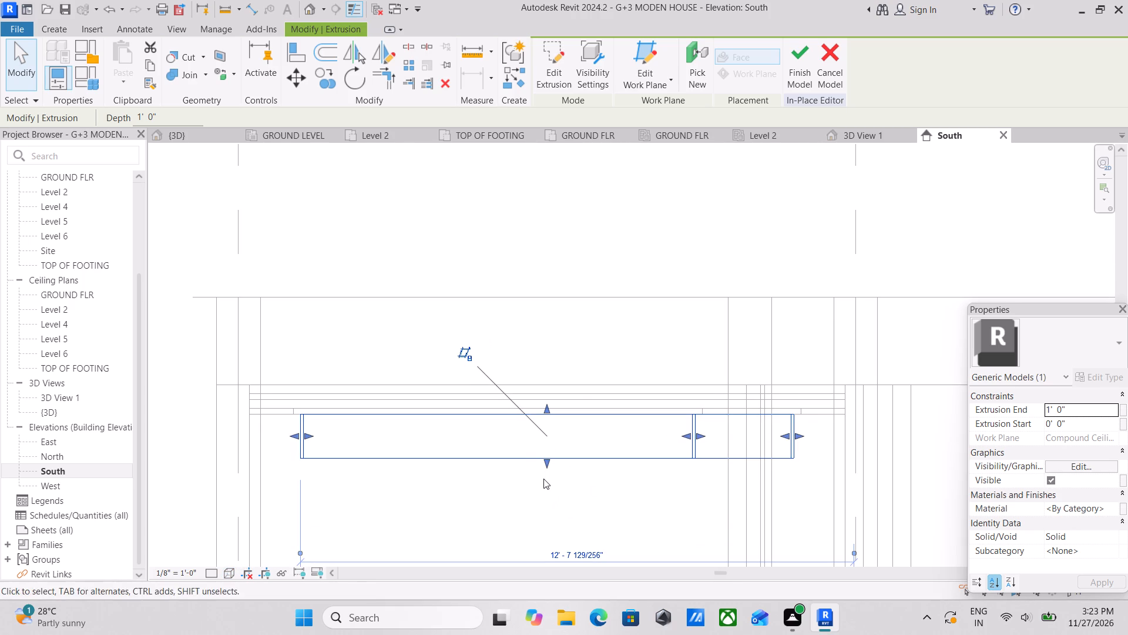
{"action": "scroll", "coordinate": [543, 475], "scroll_direction": "up", "scroll_amount": 2}
{"action": "left_click_drag", "start_coordinate": [553, 458], "coordinate": [550, 405]}
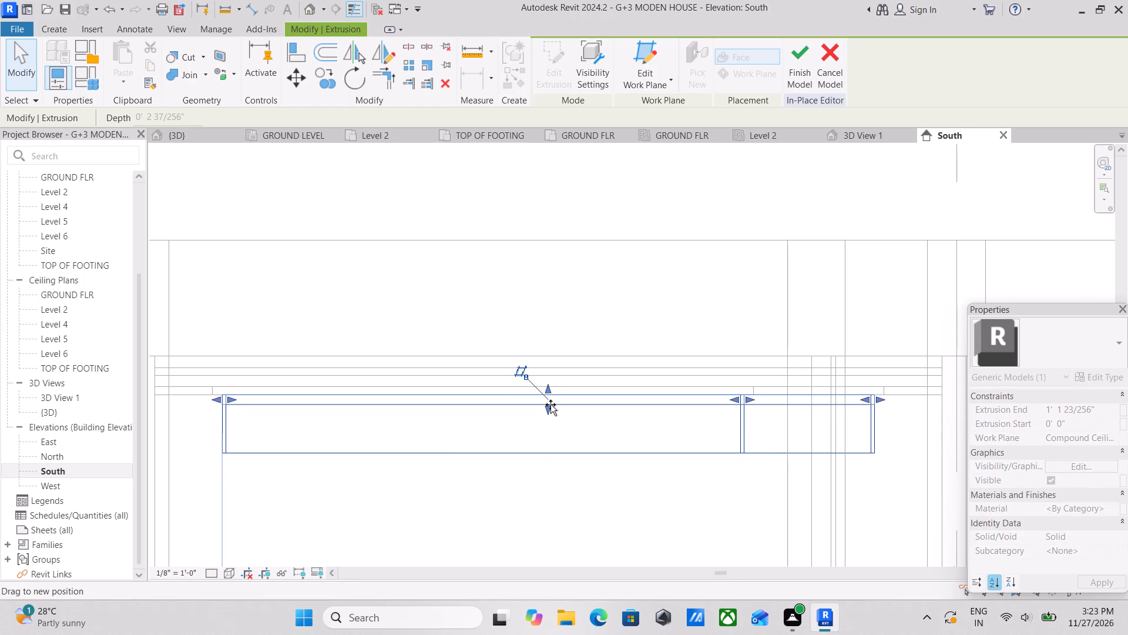
{"action": "left_click_drag", "start_coordinate": [550, 405], "coordinate": [551, 403]}
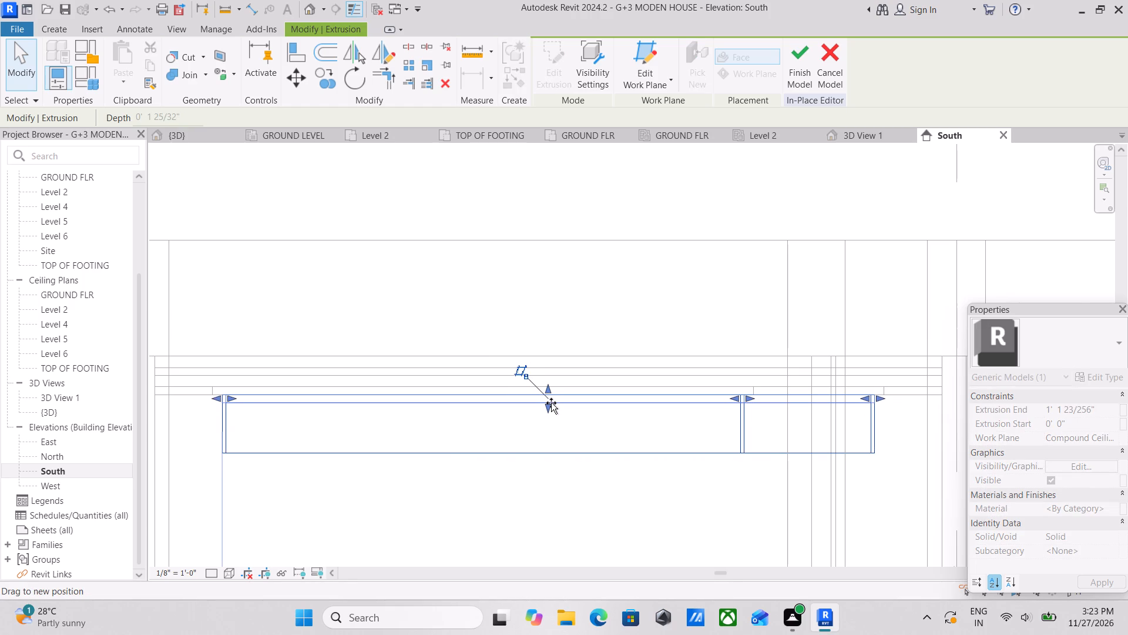
{"action": "left_click_drag", "start_coordinate": [551, 403], "coordinate": [551, 402]}
{"action": "scroll", "coordinate": [553, 406], "scroll_direction": "up", "scroll_amount": 2}
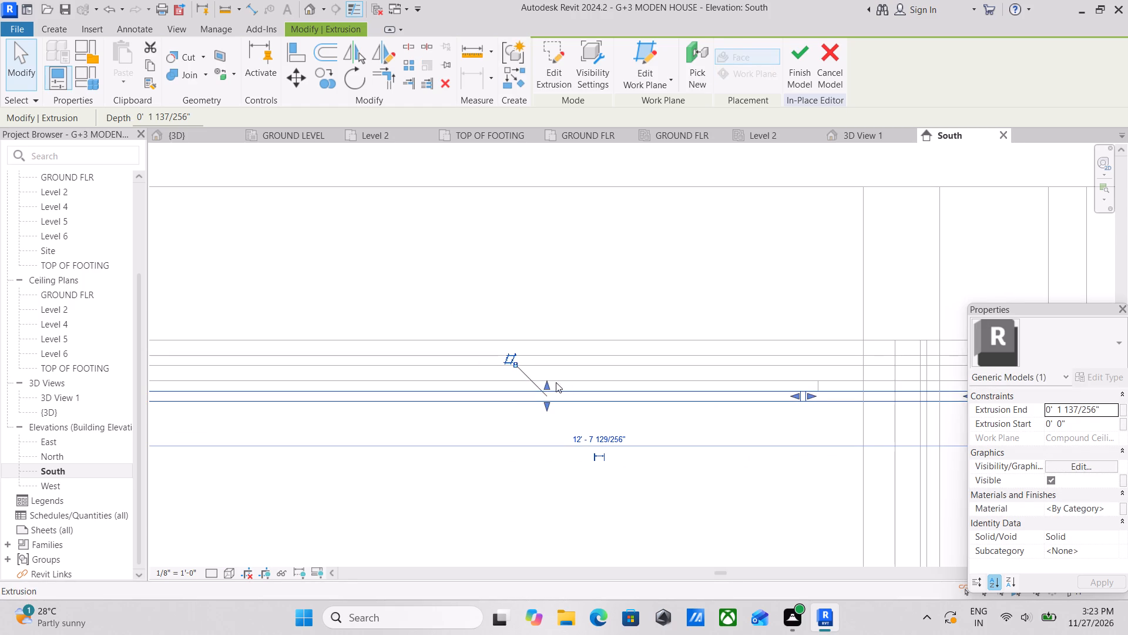
{"action": "left_click_drag", "start_coordinate": [545, 385], "coordinate": [546, 387]}
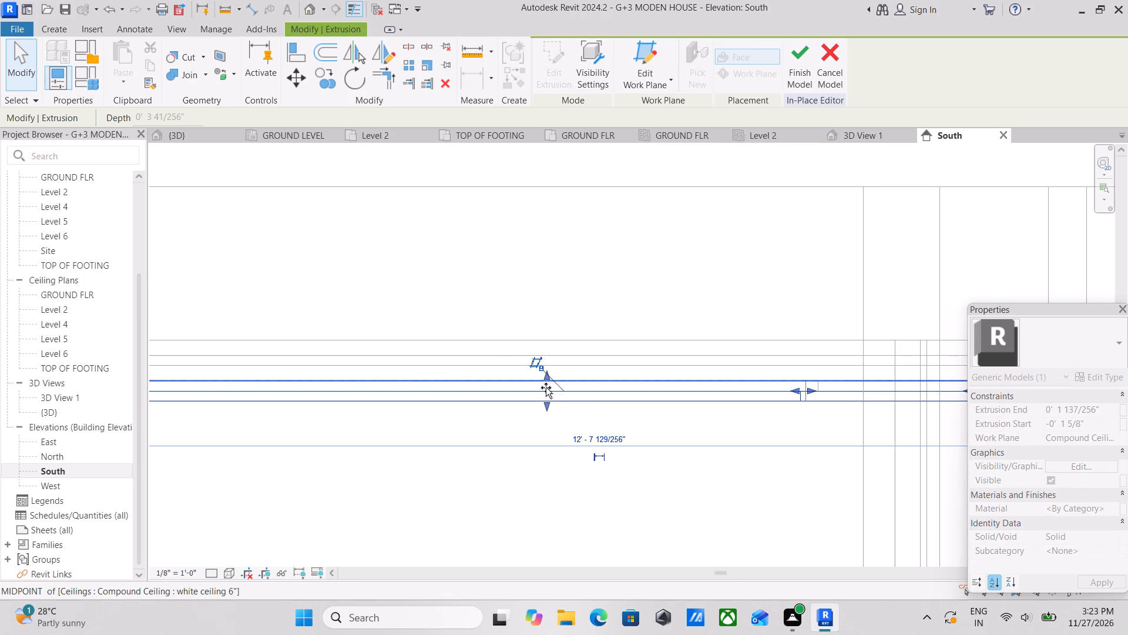
{"action": "left_click_drag", "start_coordinate": [546, 387], "coordinate": [546, 391]}
{"action": "scroll", "coordinate": [603, 409], "scroll_direction": "down", "scroll_amount": 2}
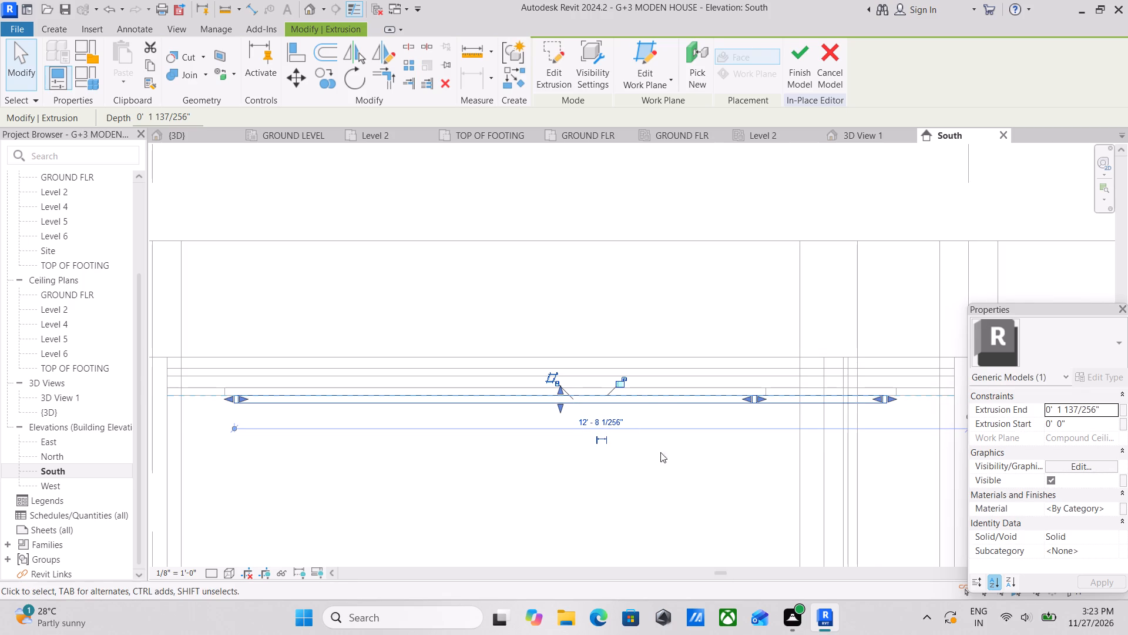
Open the material choice for the selected extrusion and create a new project material.
{"action": "scroll", "coordinate": [1092, 489], "scroll_direction": "down", "scroll_amount": 2}
{"action": "left_click", "coordinate": [1114, 506]}
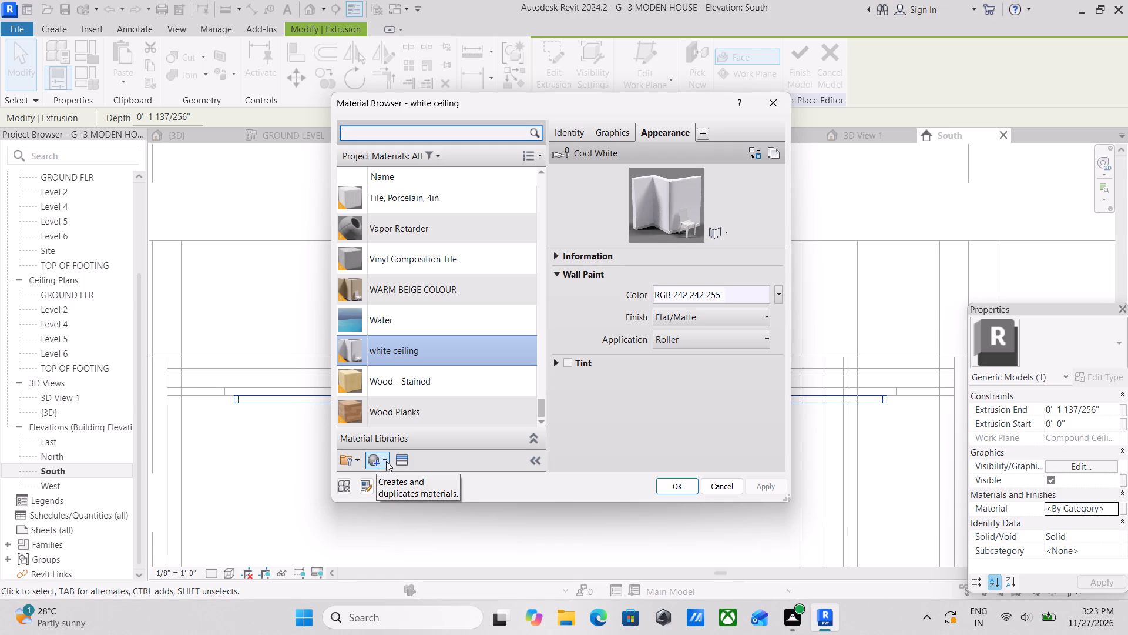
{"action": "left_click", "coordinate": [375, 460]}
{"action": "left_click", "coordinate": [381, 475]}
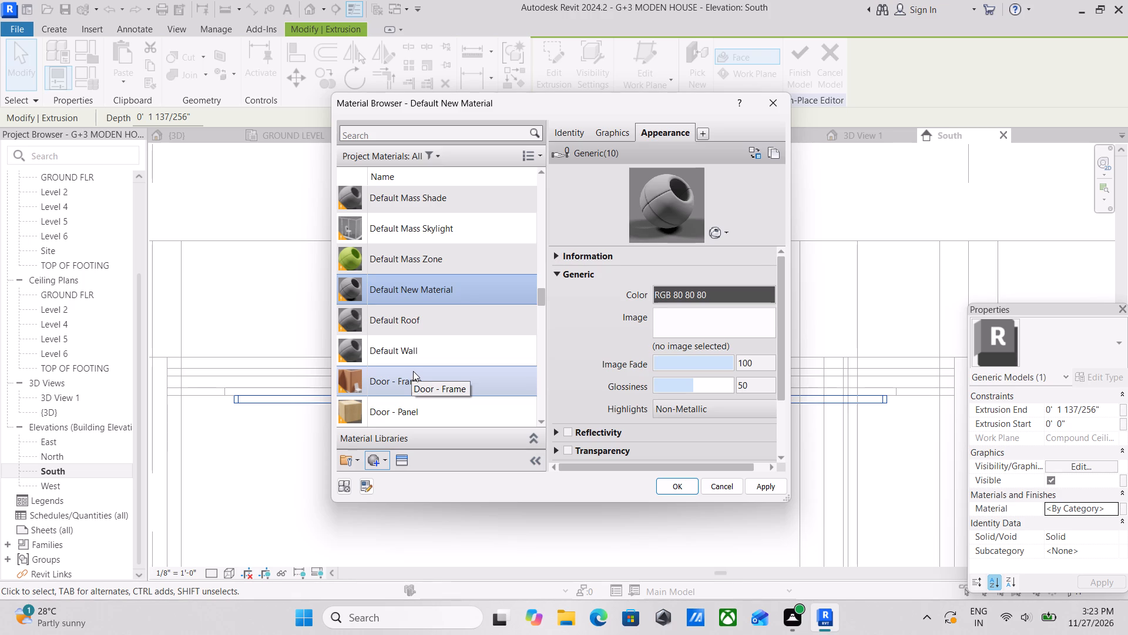
Search the project materials for PLAS and for SAN PLASTIC, clearing the search at the end.
{"action": "left_click", "coordinate": [426, 129]}
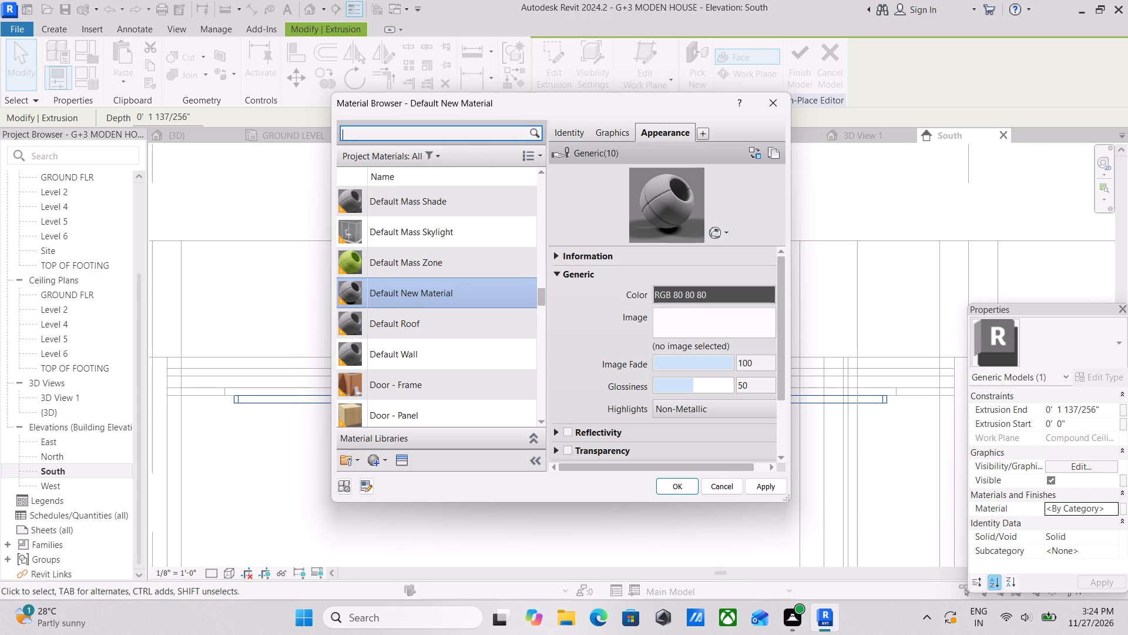
{"action": "type", "text": "PLAS"}
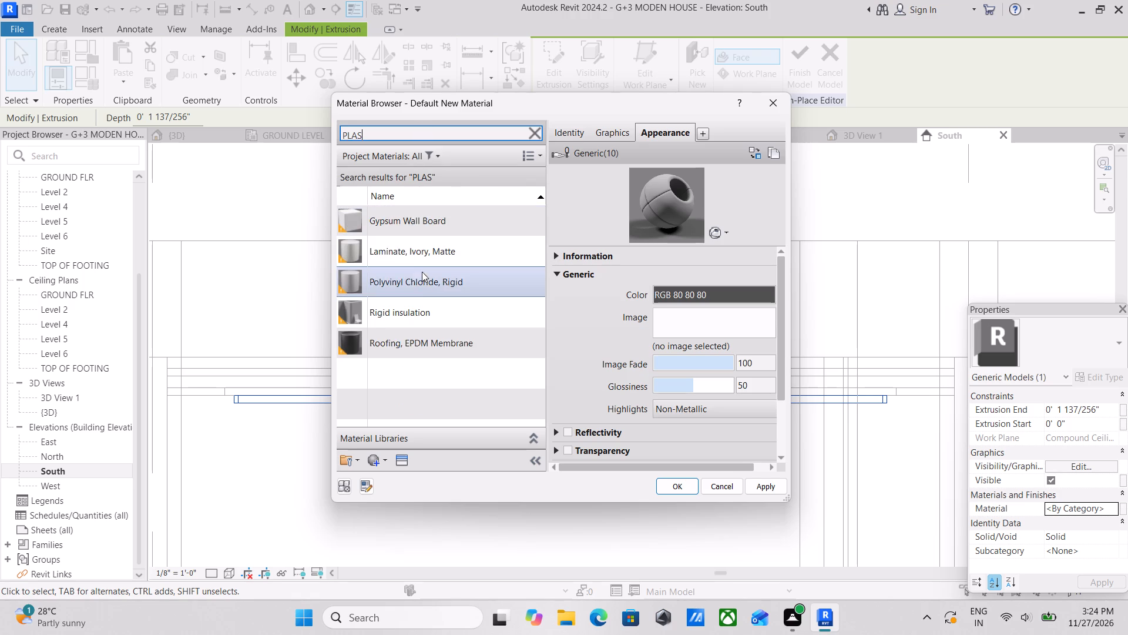
{"action": "key", "text": "BackSpace"}
{"action": "key", "text": "BackSpace"}
{"action": "key", "text": "BackSpace"}
{"action": "key", "text": "BackSpace"}
{"action": "type", "text": "SA"}
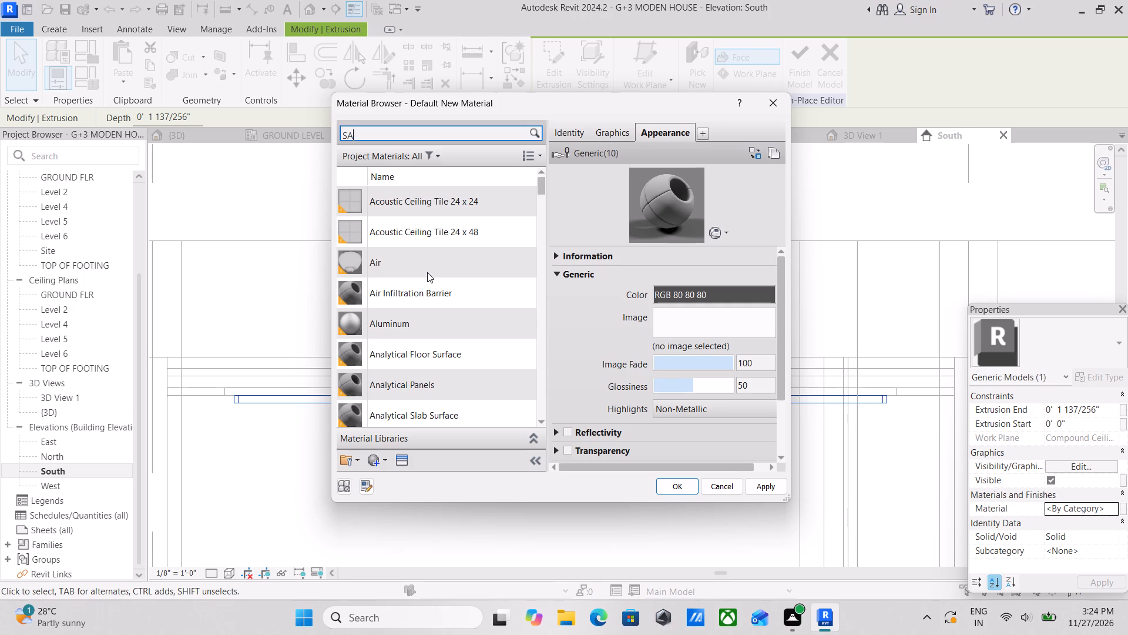
{"action": "key", "text": "n"}
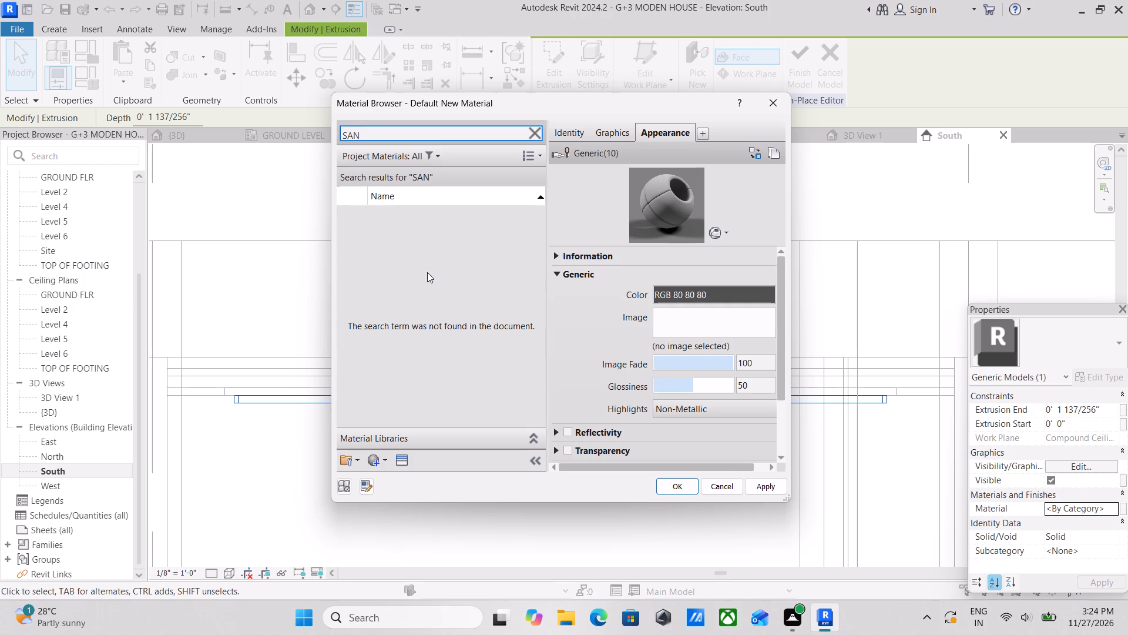
{"action": "key", "text": "space"}
{"action": "type", "text": "PLASTIC"}
{"action": "key", "text": "BackSpace"}
{"action": "key", "text": "BackSpace"}
{"action": "key", "text": "BackSpace"}
{"action": "key", "text": "BackSpace"}
{"action": "key", "text": "BackSpace"}
{"action": "key", "text": "BackSpace"}
{"action": "key", "text": "BackSpace"}
{"action": "key", "text": "BackSpace"}
{"action": "key", "text": "BackSpace"}
{"action": "key", "text": "BackSpace"}
{"action": "key", "text": "BackSpace"}
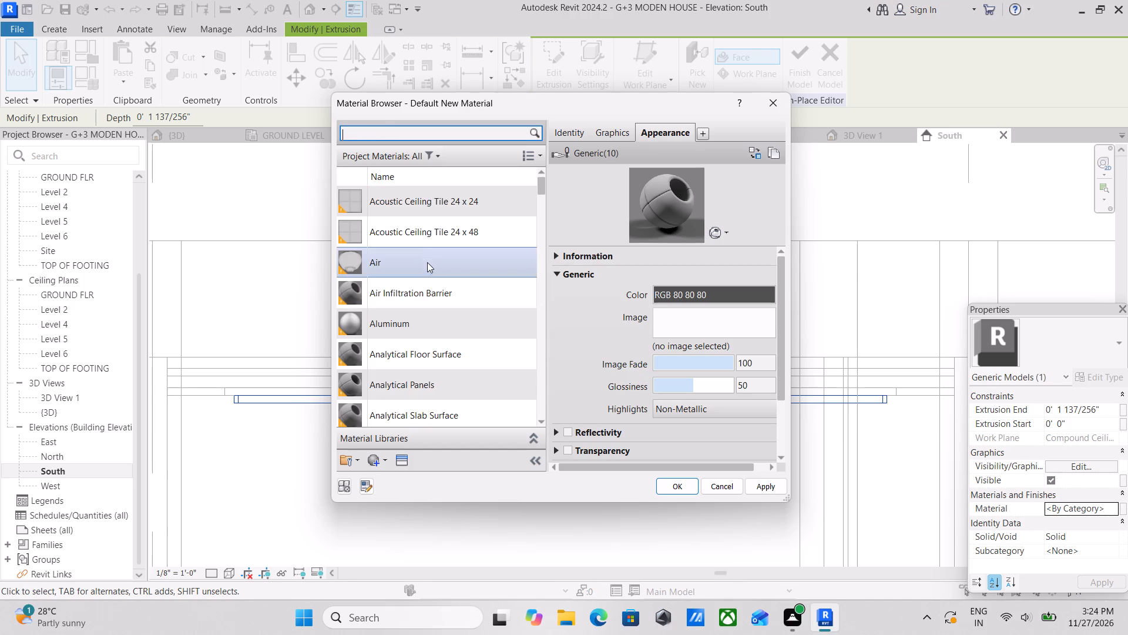
Look through the full list of project materials for a suitable plastic material.
{"action": "scroll", "coordinate": [402, 354], "scroll_direction": "down", "scroll_amount": 5}
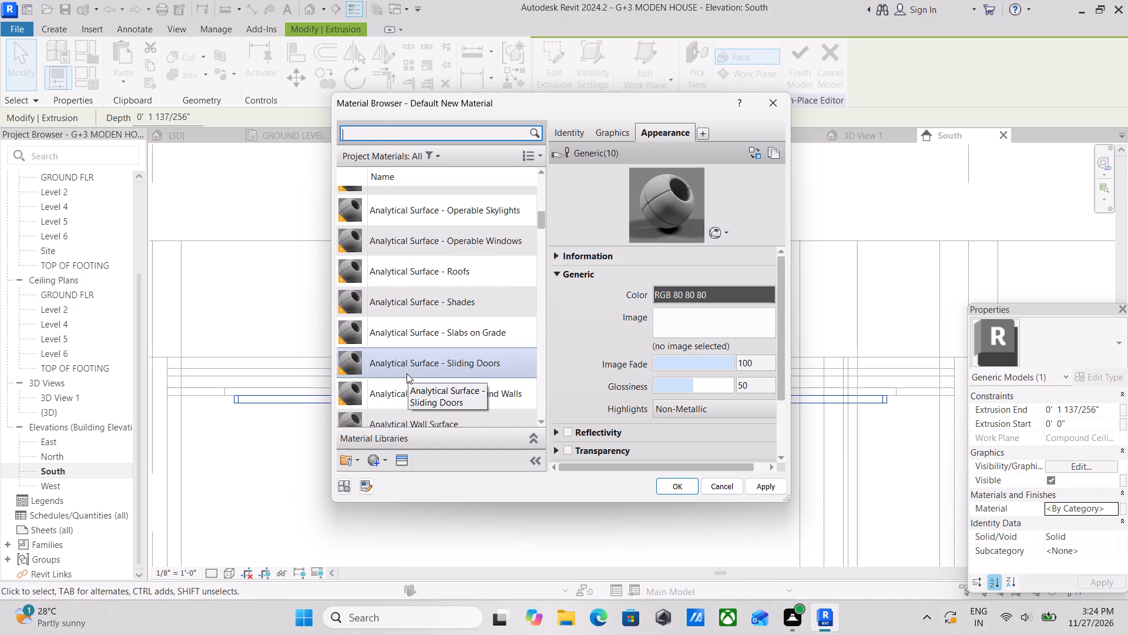
{"action": "scroll", "coordinate": [498, 311], "scroll_direction": "down", "scroll_amount": 1}
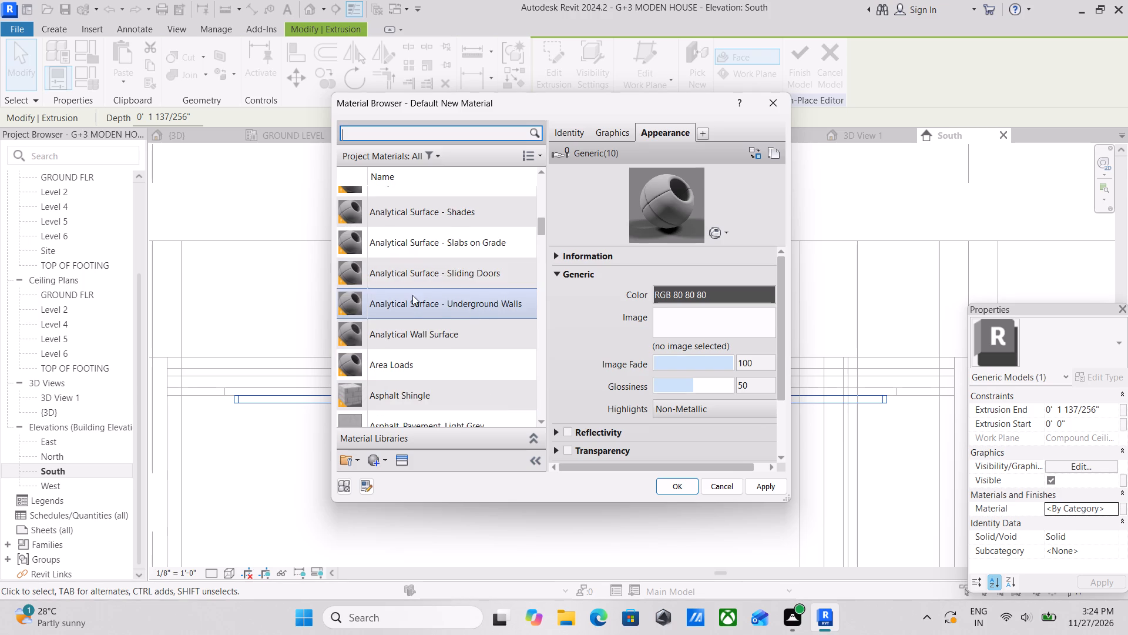
{"action": "scroll", "coordinate": [401, 322], "scroll_direction": "down", "scroll_amount": 5}
{"action": "scroll", "coordinate": [391, 360], "scroll_direction": "up", "scroll_amount": 1}
{"action": "scroll", "coordinate": [391, 360], "scroll_direction": "down", "scroll_amount": 7}
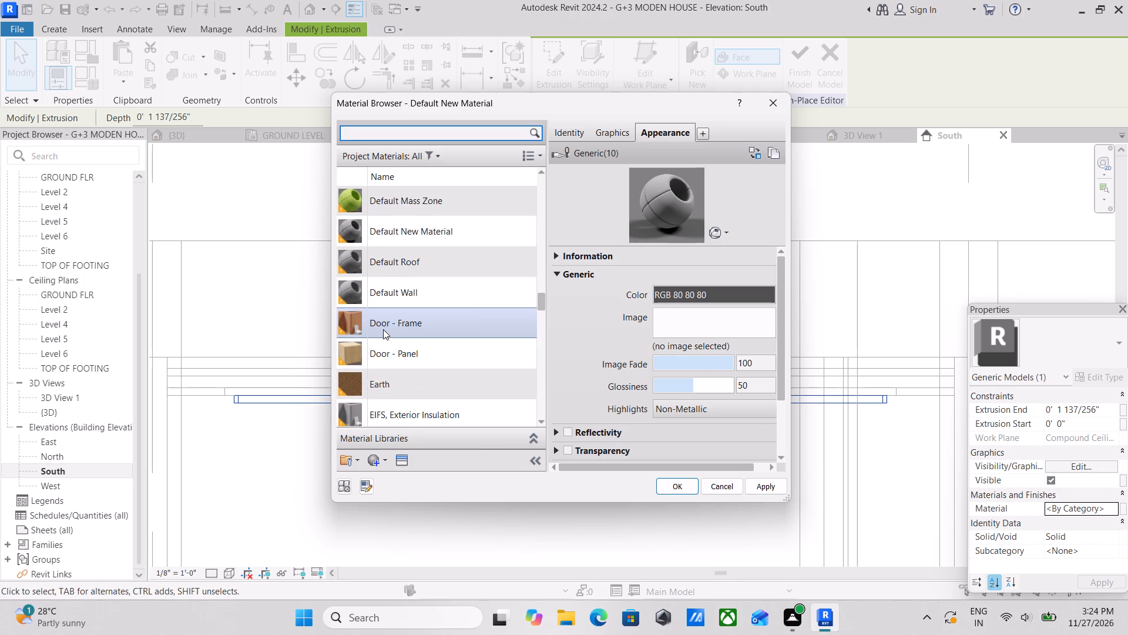
{"action": "scroll", "coordinate": [380, 341], "scroll_direction": "down", "scroll_amount": 11}
{"action": "scroll", "coordinate": [380, 395], "scroll_direction": "down", "scroll_amount": 4}
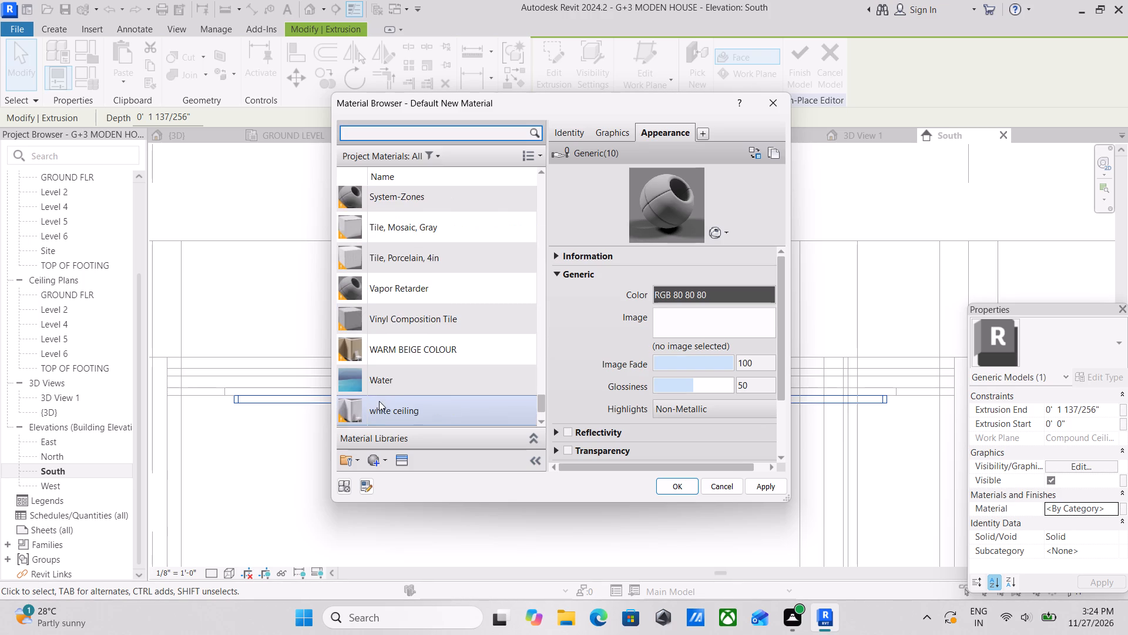
{"action": "scroll", "coordinate": [414, 394], "scroll_direction": "down", "scroll_amount": 3}
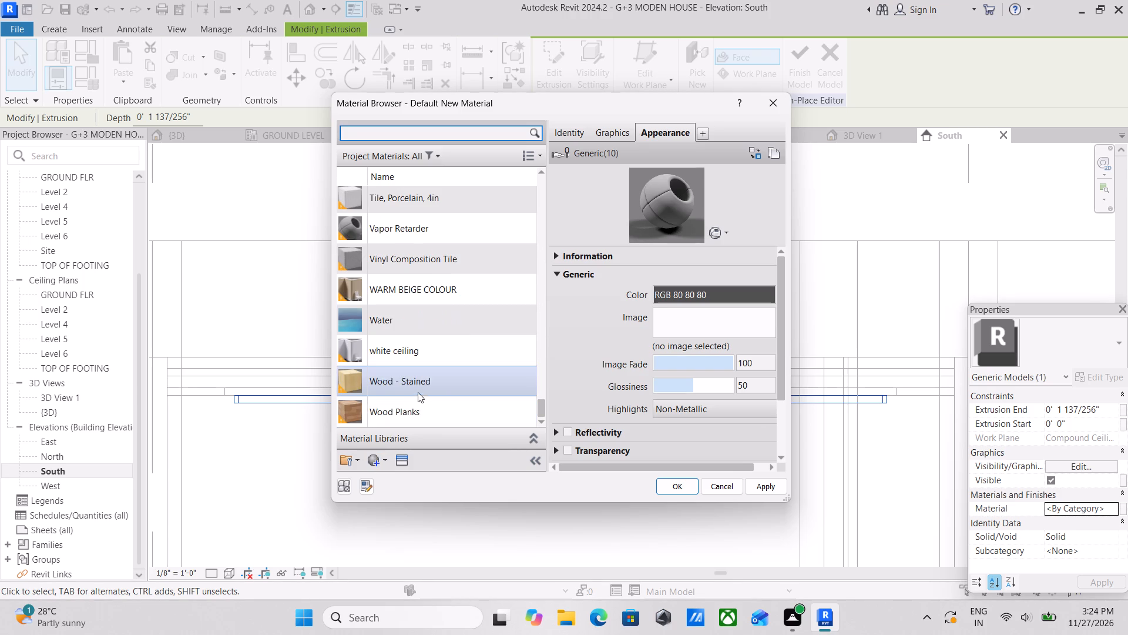
{"action": "scroll", "coordinate": [424, 389], "scroll_direction": "down", "scroll_amount": 7}
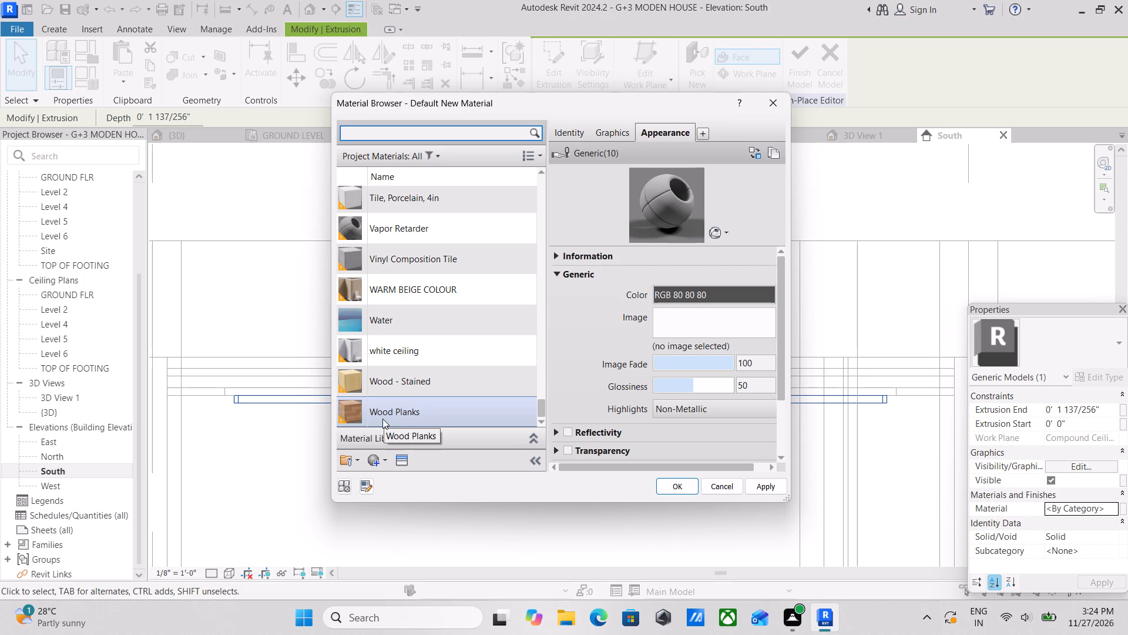
{"action": "scroll", "coordinate": [394, 416], "scroll_direction": "down", "scroll_amount": 2}
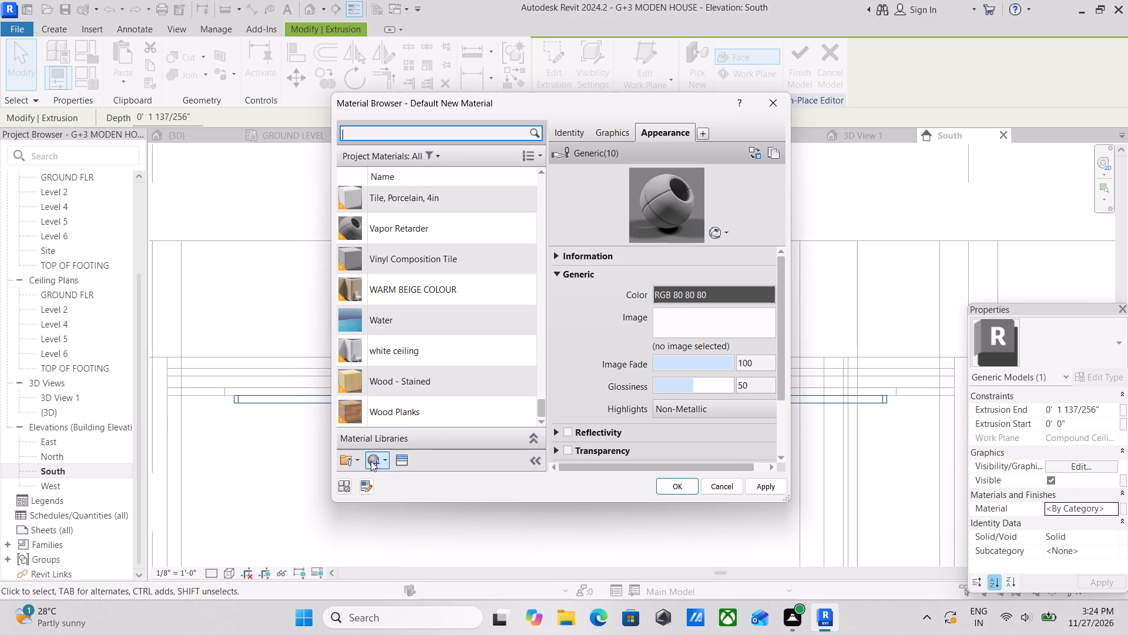
Create two more new materials in the project.
{"action": "left_click", "coordinate": [378, 459]}
{"action": "left_click", "coordinate": [407, 459]}
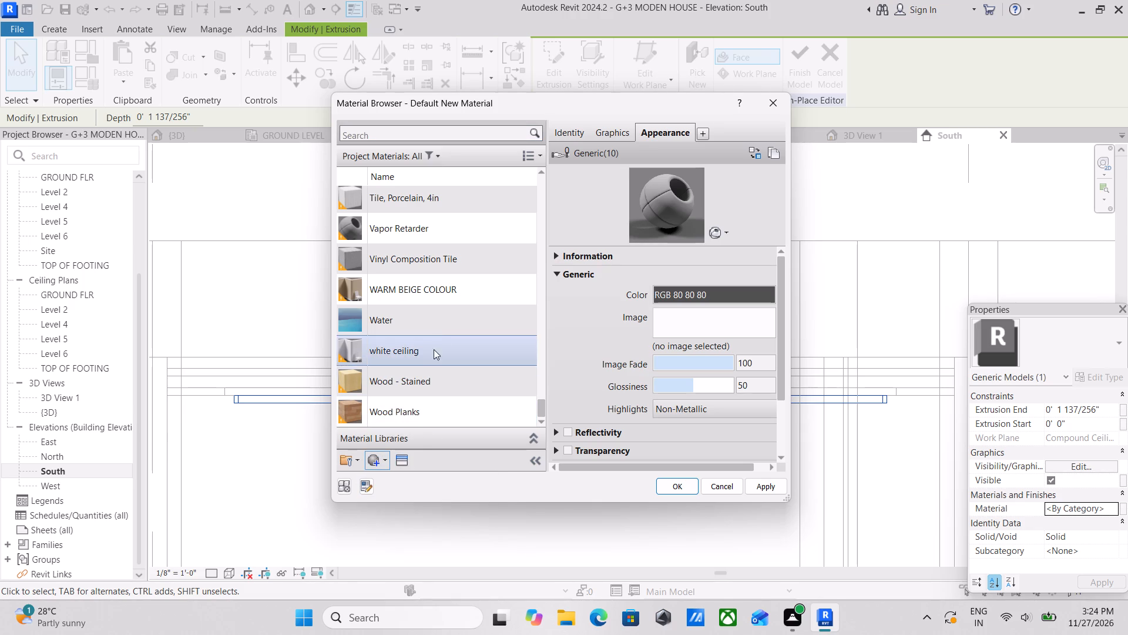
{"action": "left_click", "coordinate": [374, 458]}
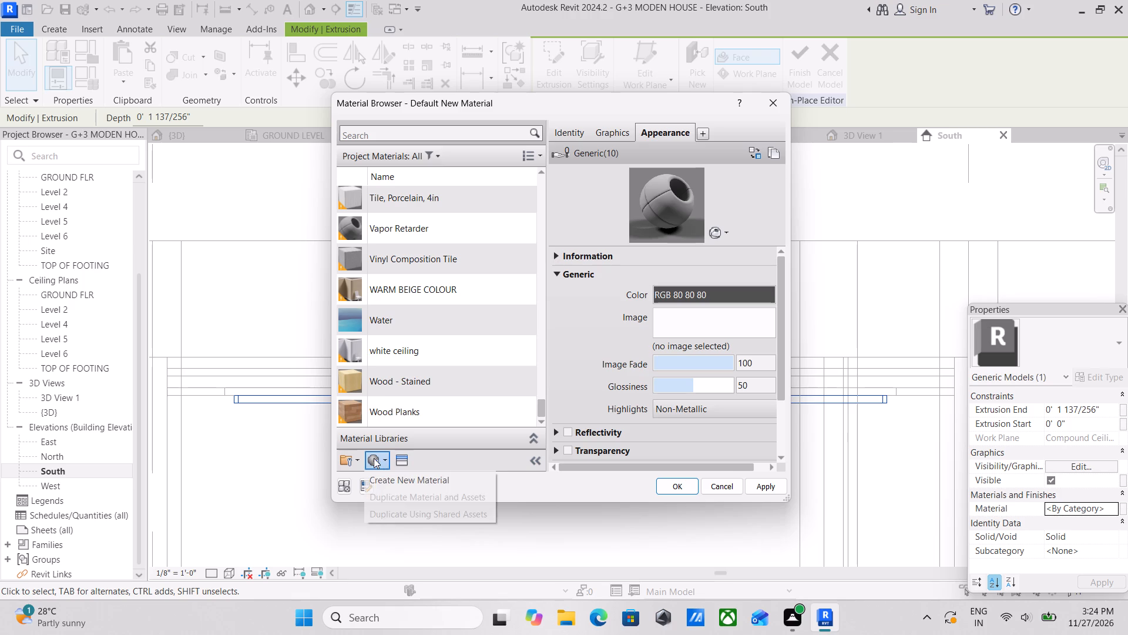
{"action": "left_click", "coordinate": [372, 457]}
{"action": "left_click", "coordinate": [372, 457]}
{"action": "left_click", "coordinate": [385, 480]}
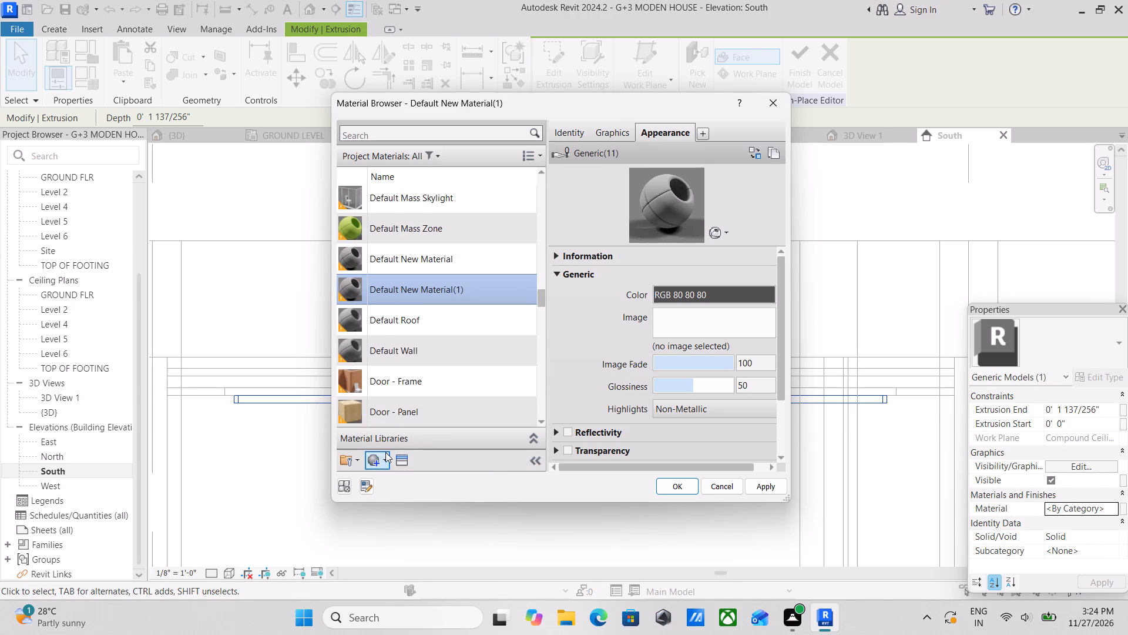
{"action": "left_click", "coordinate": [368, 460]}
{"action": "left_click", "coordinate": [390, 476]}
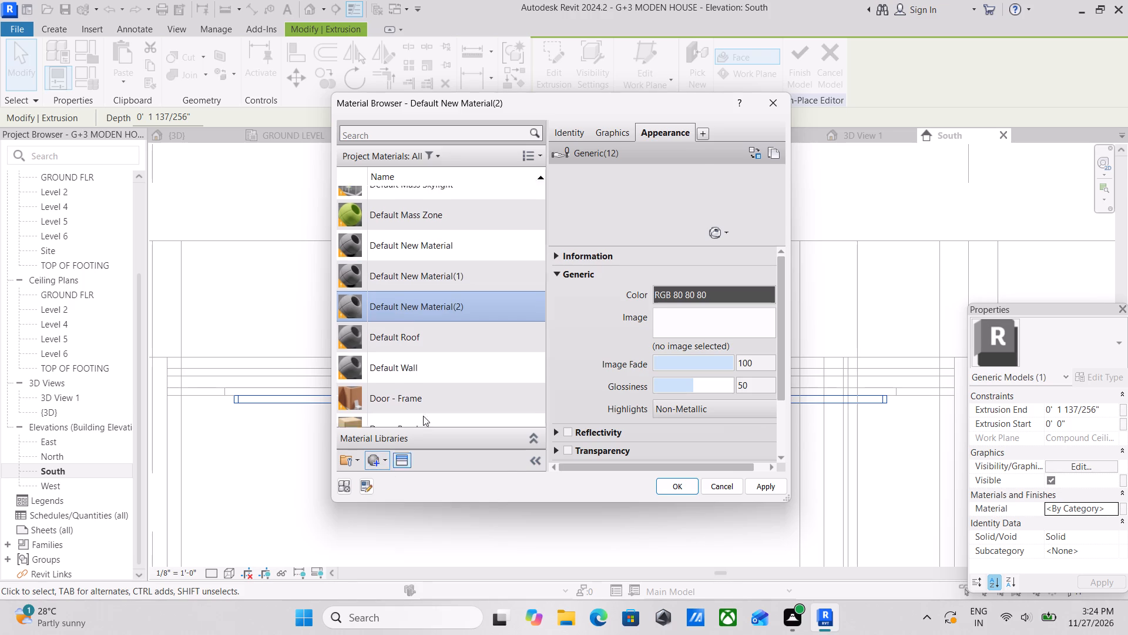
Rename the most recently created material as SAN PLASTIC.
{"action": "right_click", "coordinate": [404, 286]}
{"action": "left_click", "coordinate": [429, 341]}
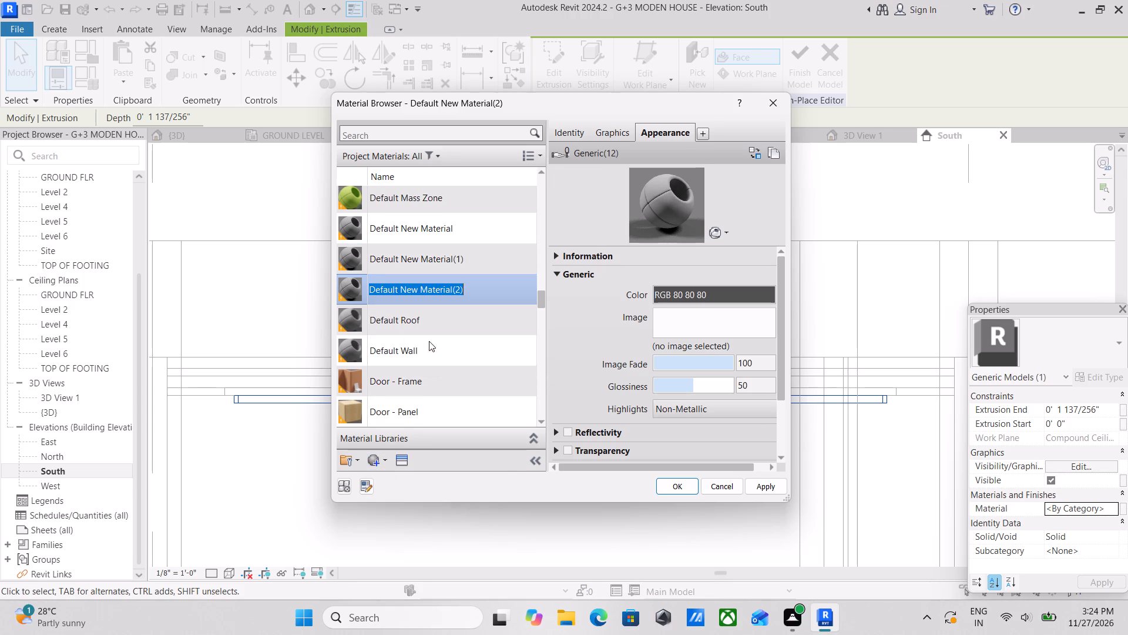
{"action": "type", "text": "PLAST"}
{"action": "type", "text": "IC"}
{"action": "key", "text": "space"}
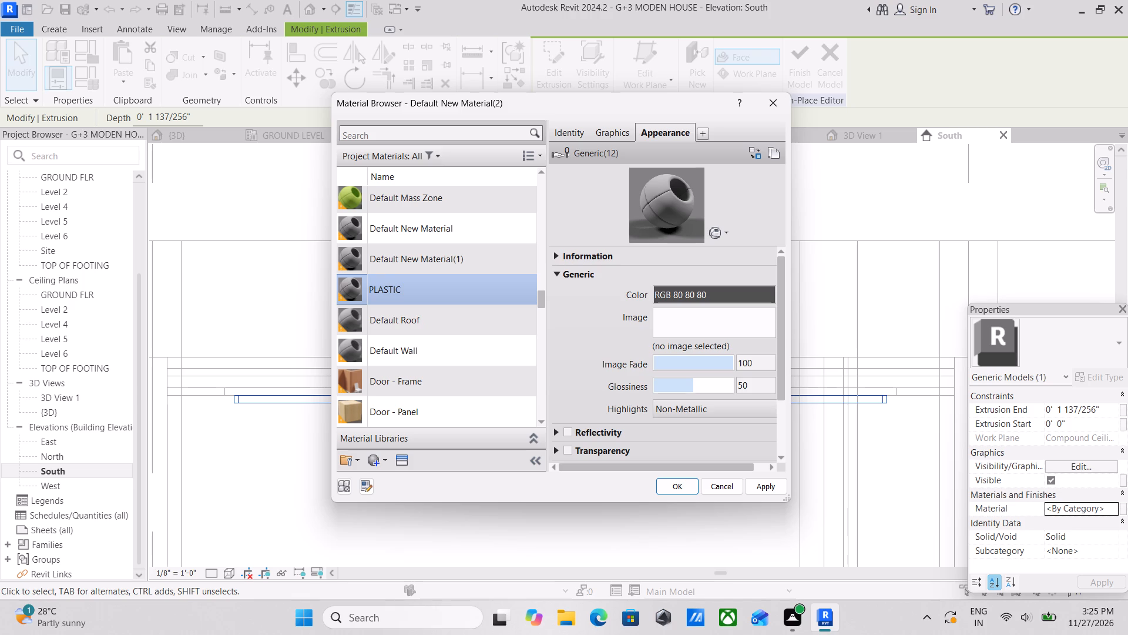
{"action": "left_click", "coordinate": [371, 285]}
{"action": "key", "text": "space"}
{"action": "scroll", "coordinate": [346, 303], "scroll_direction": "up", "scroll_amount": 1}
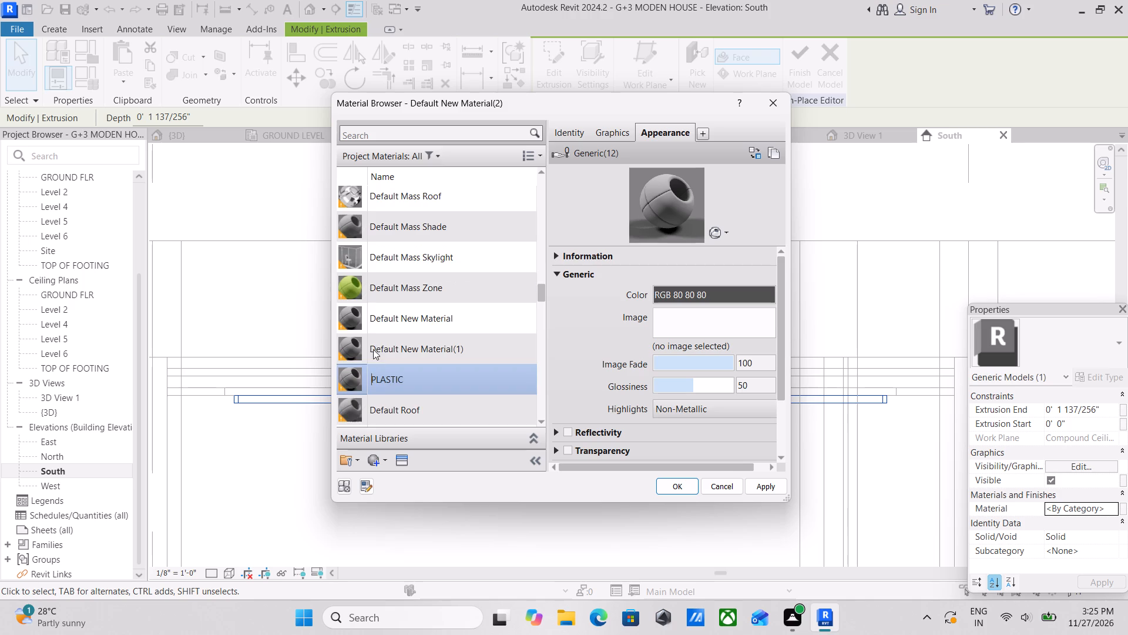
{"action": "scroll", "coordinate": [372, 357], "scroll_direction": "down", "scroll_amount": 2}
{"action": "scroll", "coordinate": [381, 258], "scroll_direction": "up", "scroll_amount": 1}
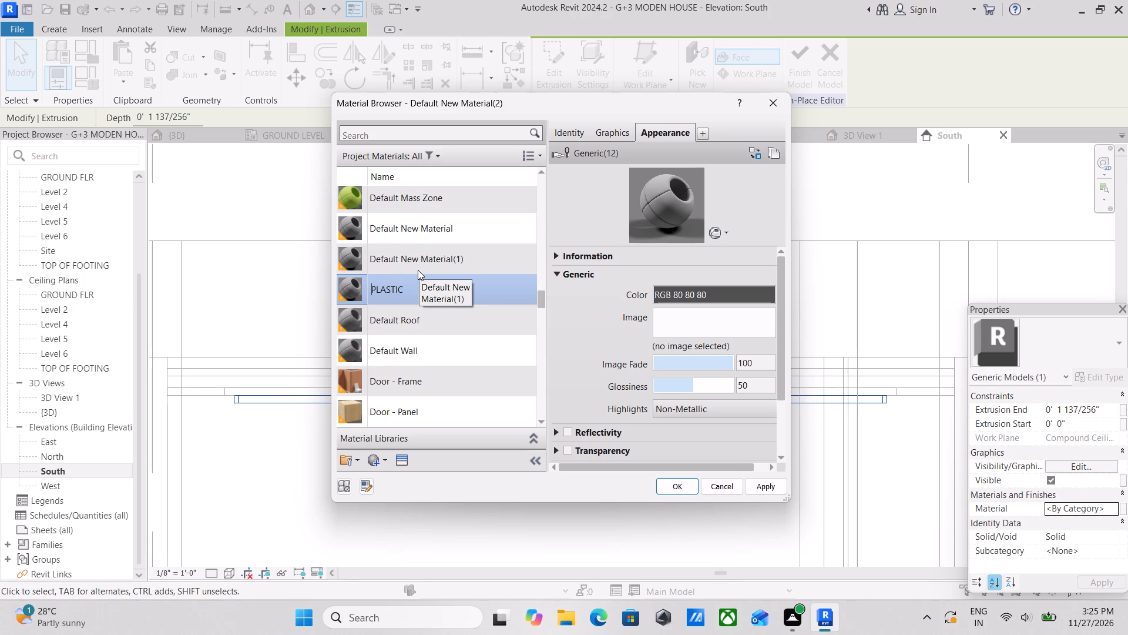
{"action": "type", "text": "SAN"}
{"action": "key", "text": "space"}
Replace the SAN PLASTIC material's appearance with the Plastic - Textured - Regular asset from the Appearance Library's textured plastics.
{"action": "left_click", "coordinate": [403, 456]}
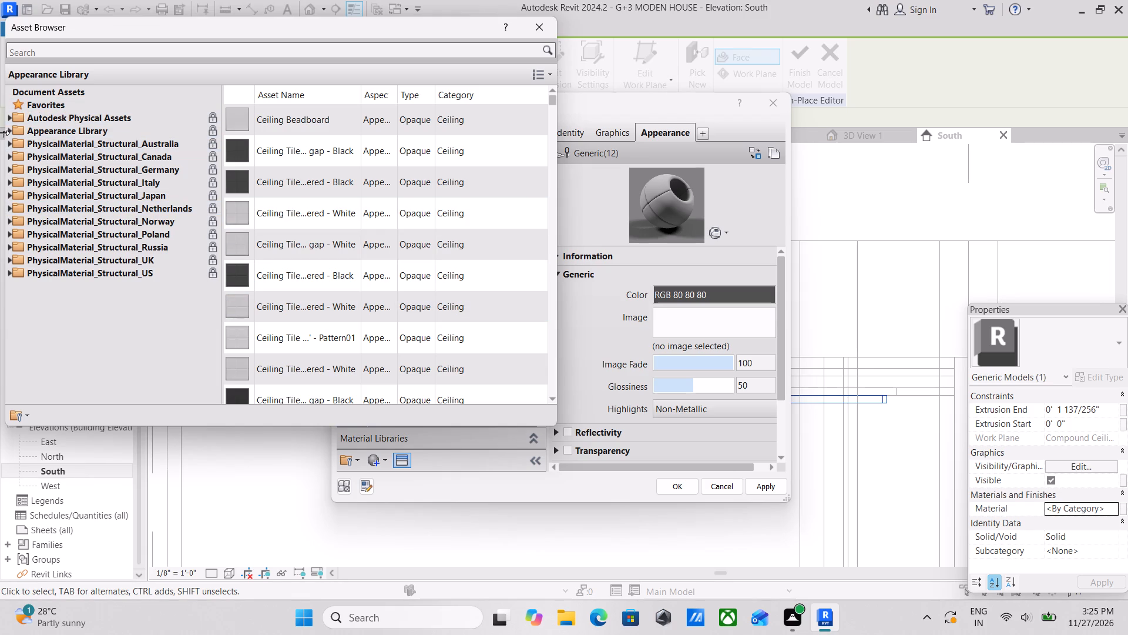
{"action": "left_click", "coordinate": [9, 132]}
{"action": "left_click", "coordinate": [9, 132]}
{"action": "left_click", "coordinate": [9, 132]}
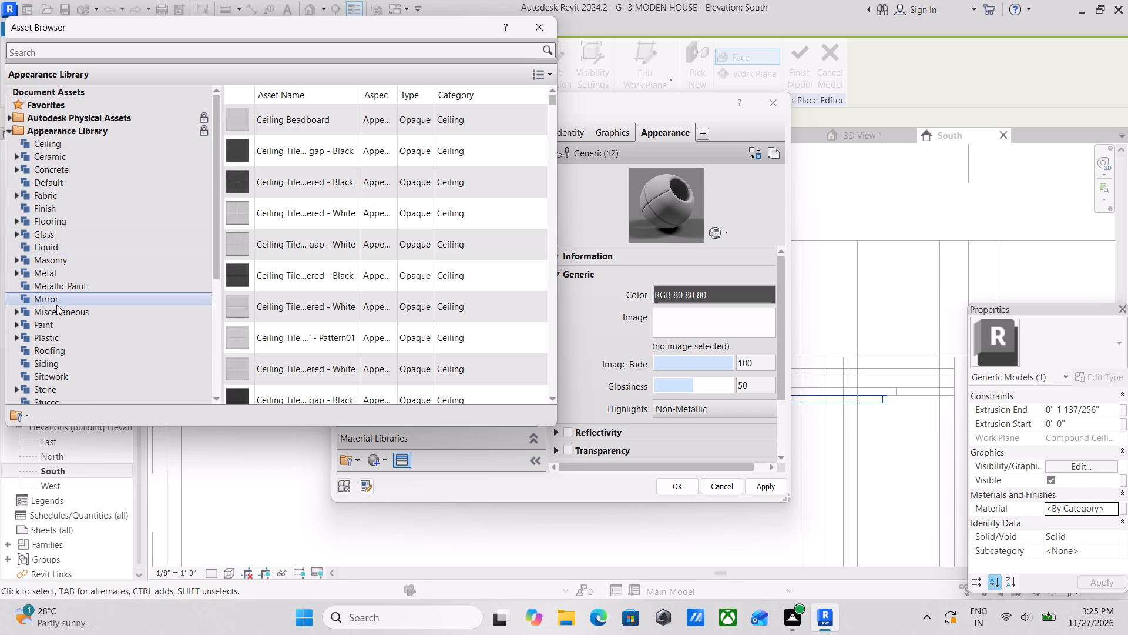
{"action": "double_click", "coordinate": [17, 338]}
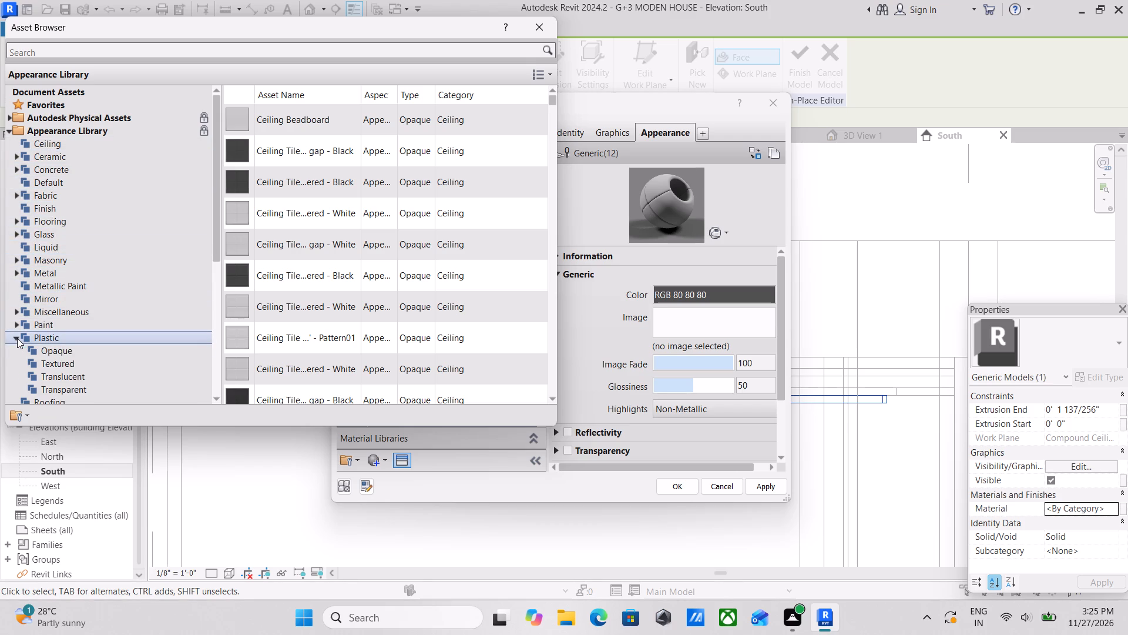
{"action": "double_click", "coordinate": [62, 364]}
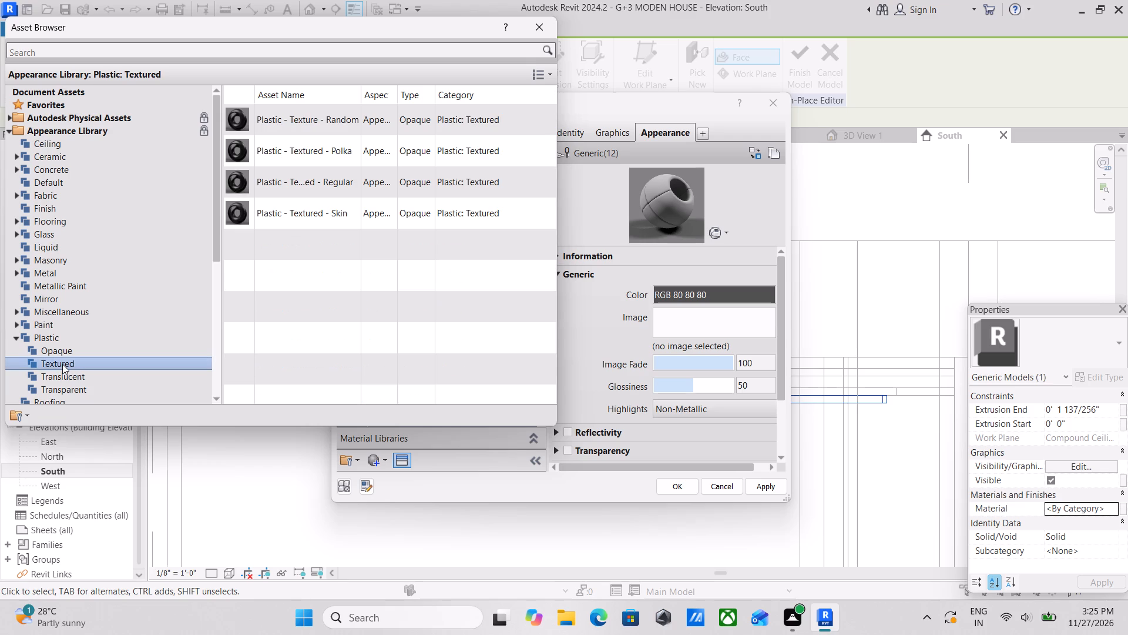
{"action": "double_click", "coordinate": [301, 176]}
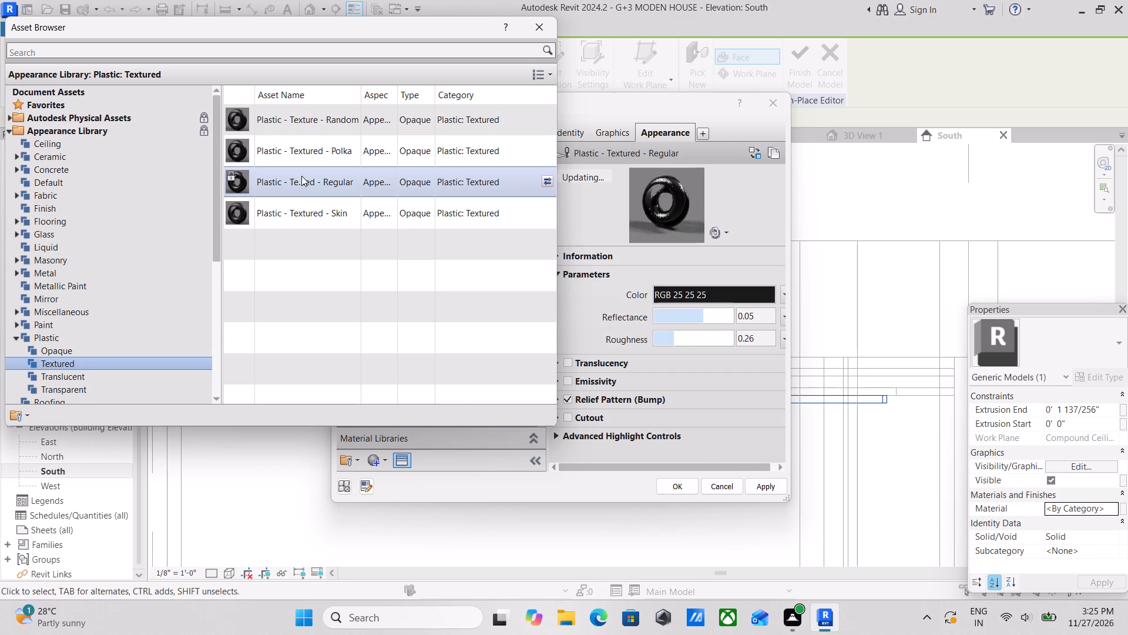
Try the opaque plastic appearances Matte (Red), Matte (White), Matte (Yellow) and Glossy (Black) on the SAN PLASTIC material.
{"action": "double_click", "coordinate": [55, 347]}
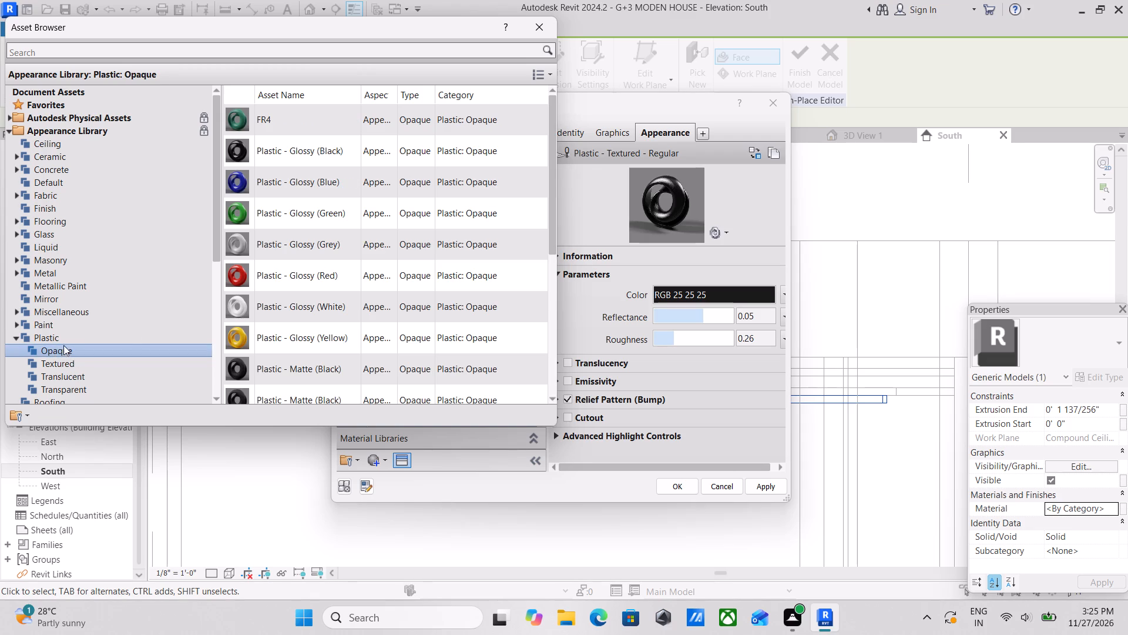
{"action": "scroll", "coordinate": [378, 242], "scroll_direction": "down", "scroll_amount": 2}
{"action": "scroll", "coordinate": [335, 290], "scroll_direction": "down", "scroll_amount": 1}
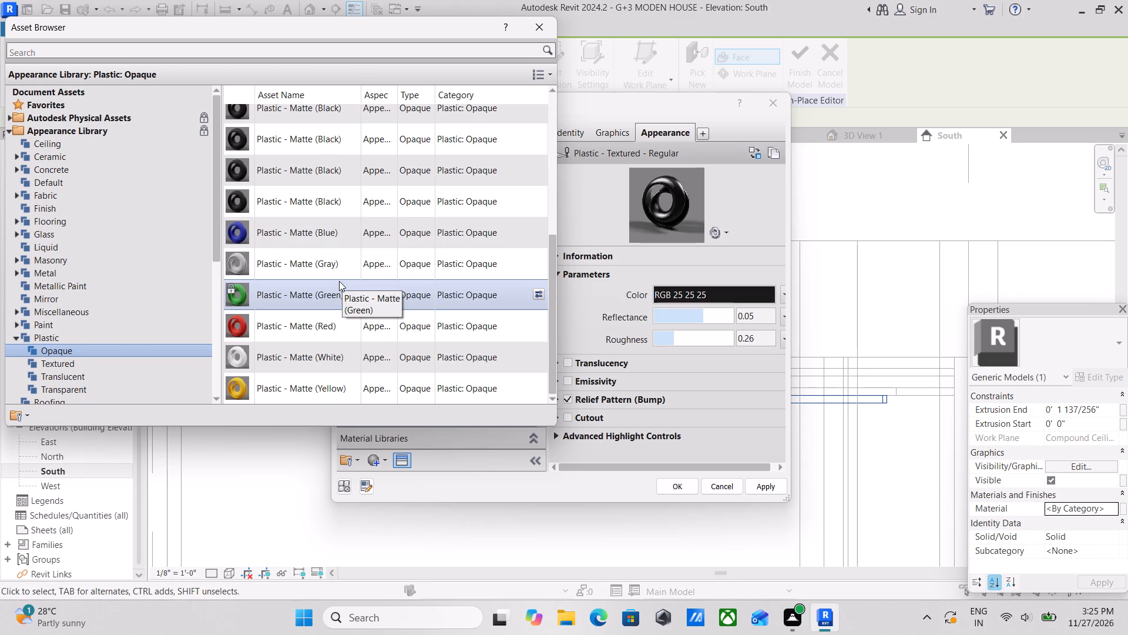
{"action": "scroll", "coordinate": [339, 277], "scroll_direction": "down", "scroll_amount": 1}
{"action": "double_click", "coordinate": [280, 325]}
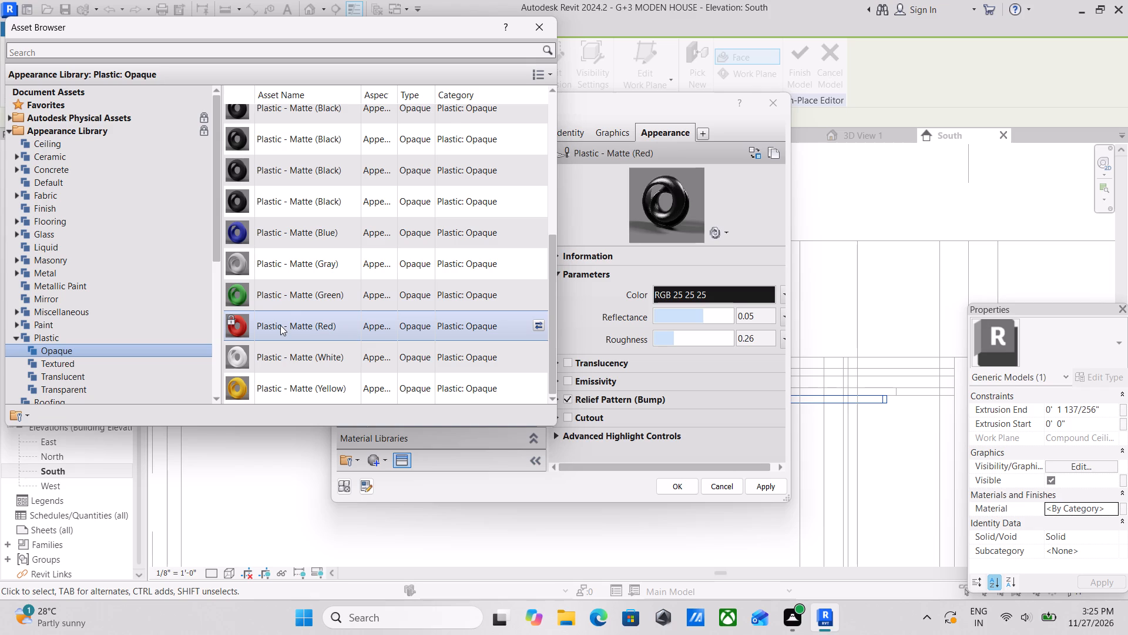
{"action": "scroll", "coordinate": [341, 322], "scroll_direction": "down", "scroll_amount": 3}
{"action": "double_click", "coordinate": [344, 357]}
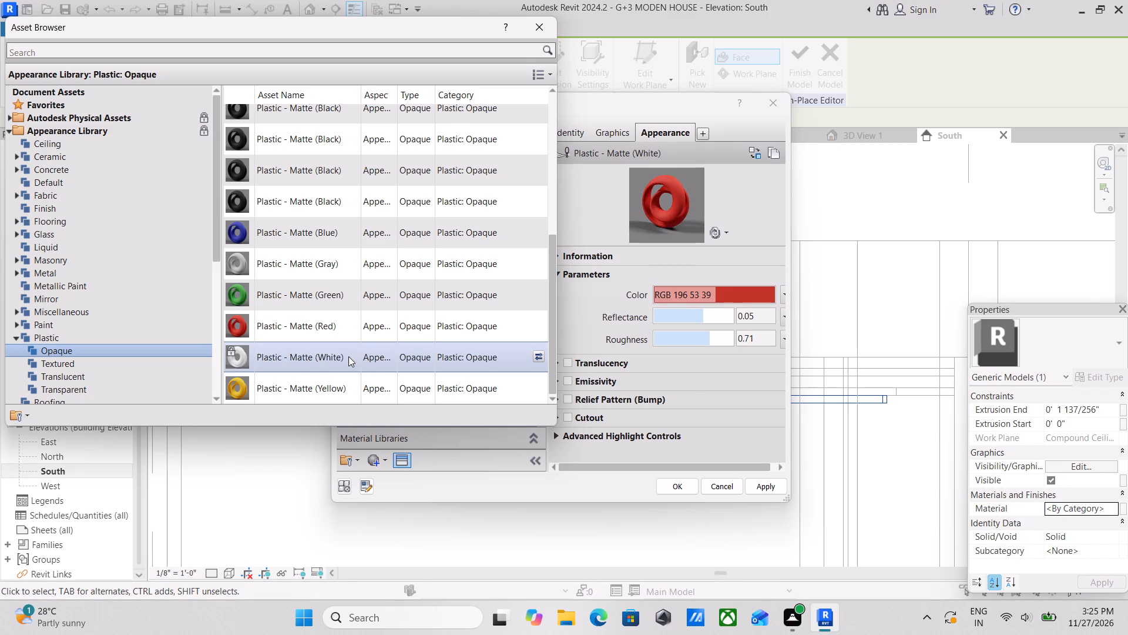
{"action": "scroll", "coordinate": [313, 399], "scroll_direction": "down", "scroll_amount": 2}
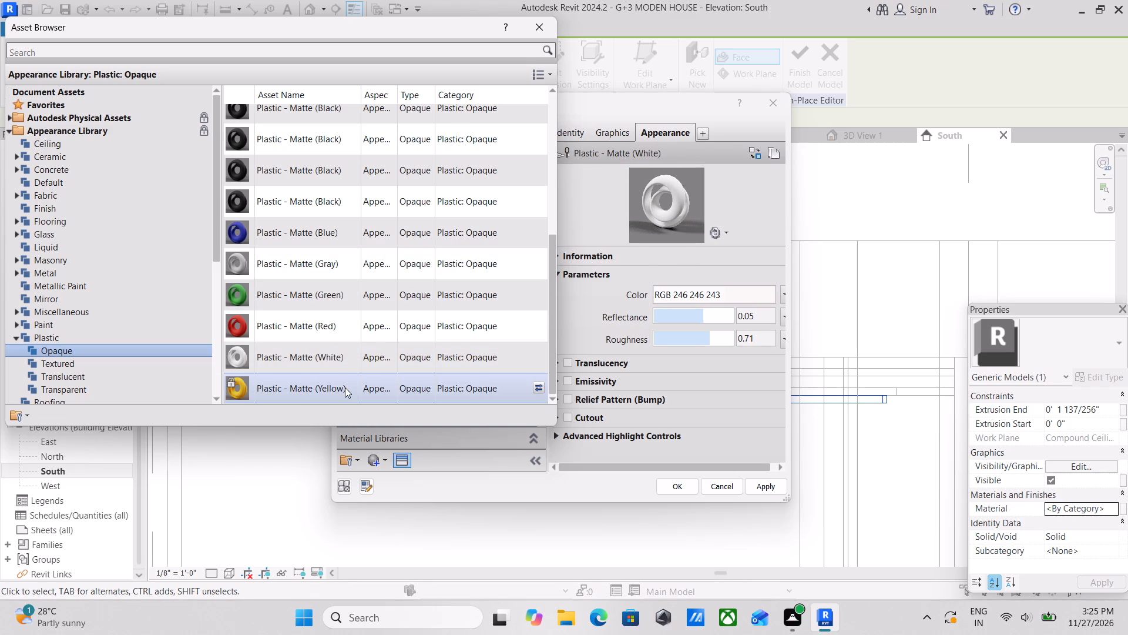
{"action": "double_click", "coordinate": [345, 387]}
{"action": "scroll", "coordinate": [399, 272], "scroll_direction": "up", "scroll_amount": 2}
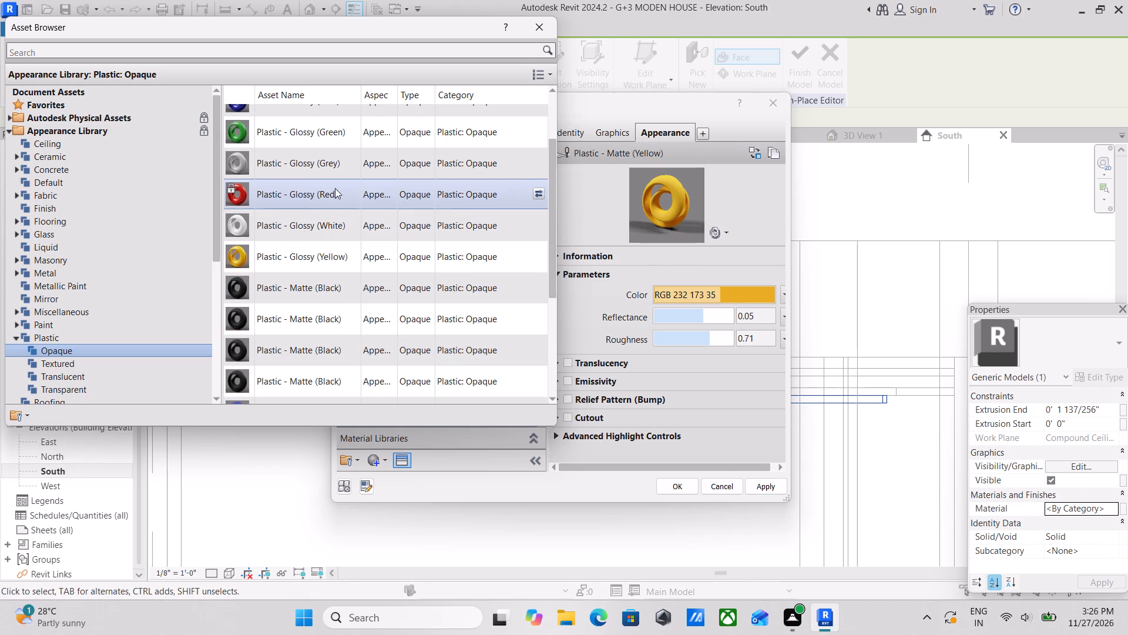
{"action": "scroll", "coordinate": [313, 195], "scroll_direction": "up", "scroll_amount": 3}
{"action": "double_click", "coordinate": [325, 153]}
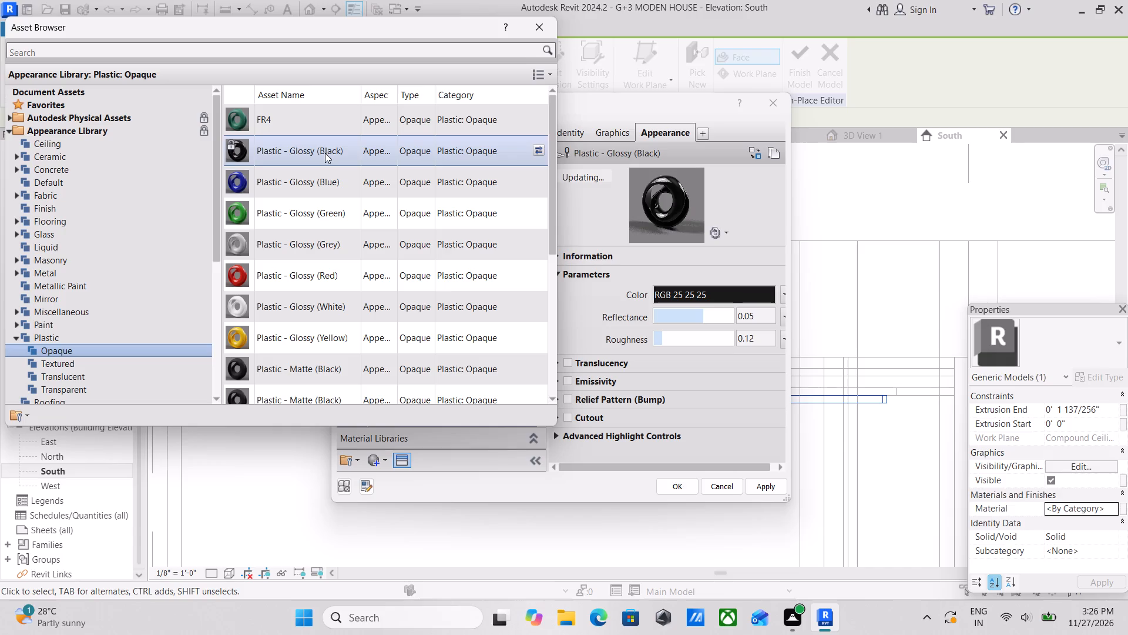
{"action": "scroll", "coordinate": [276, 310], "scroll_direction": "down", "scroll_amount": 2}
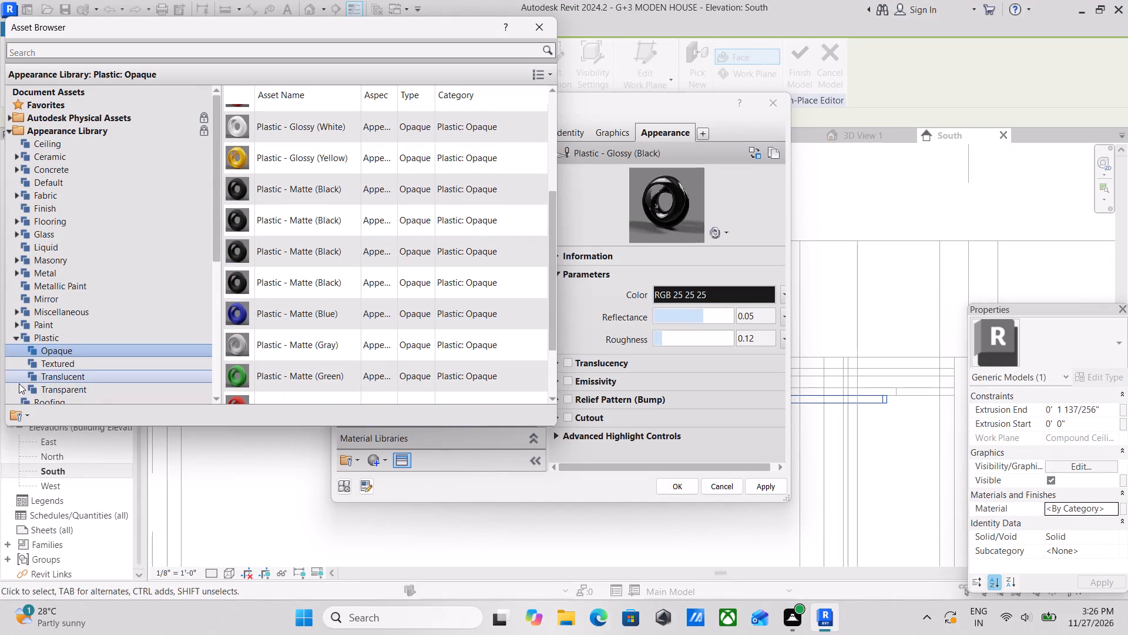
Replace SAN PLASTIC's appearance with Acrylic (Clear) from the transparent plastics and assign the material to the extrusion.
{"action": "scroll", "coordinate": [42, 375], "scroll_direction": "down", "scroll_amount": 2}
{"action": "double_click", "coordinate": [86, 308]}
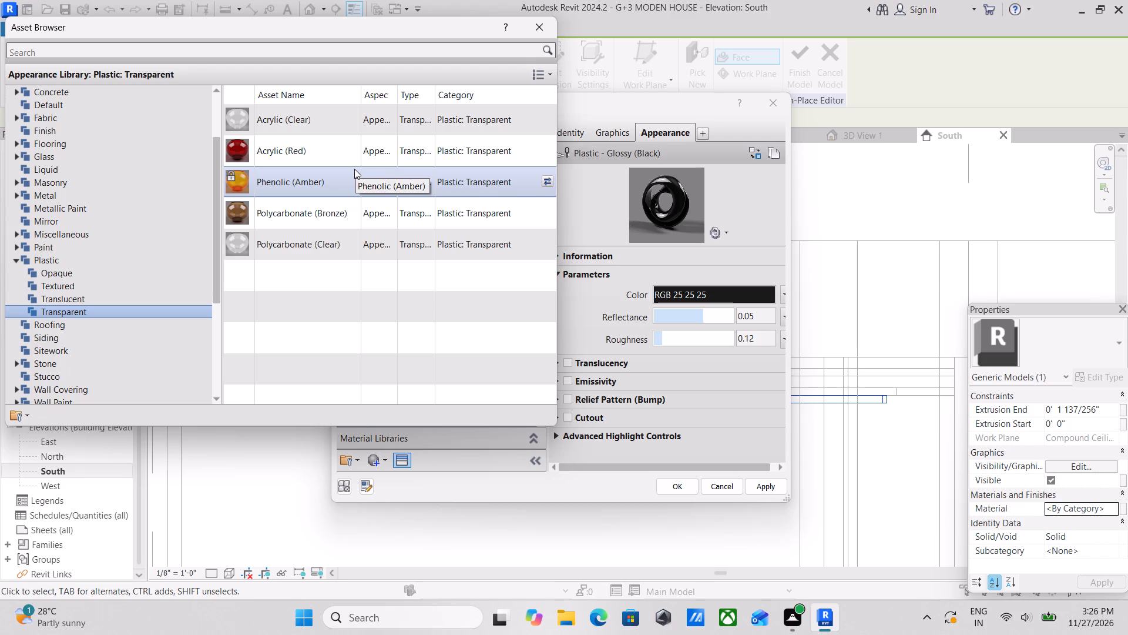
{"action": "double_click", "coordinate": [333, 121]}
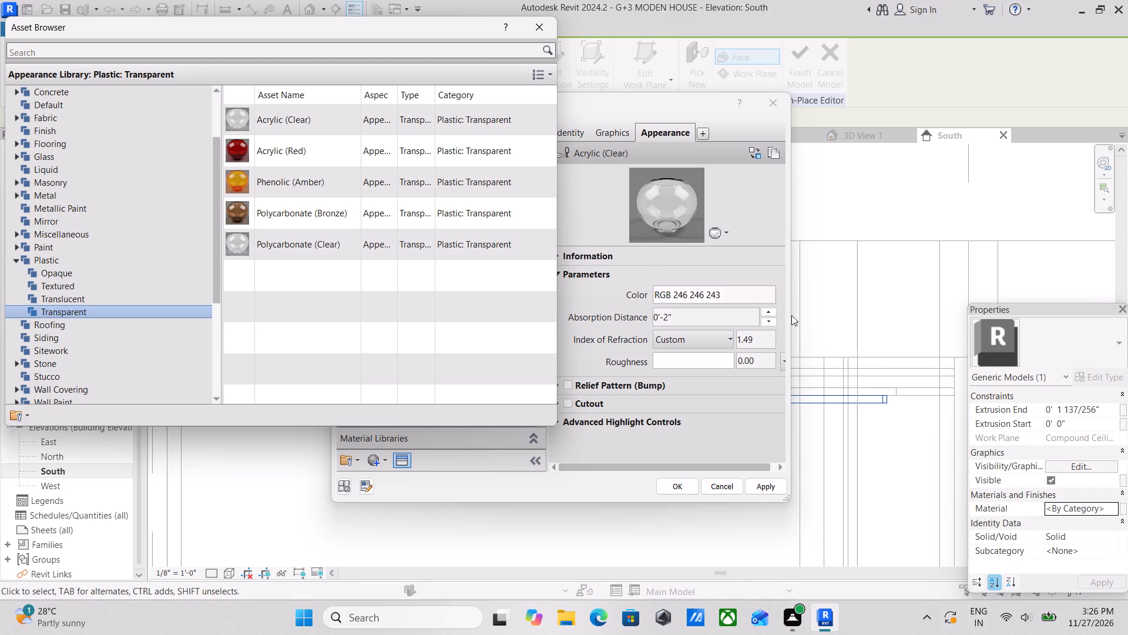
{"action": "left_click", "coordinate": [769, 484]}
{"action": "left_click", "coordinate": [673, 487]}
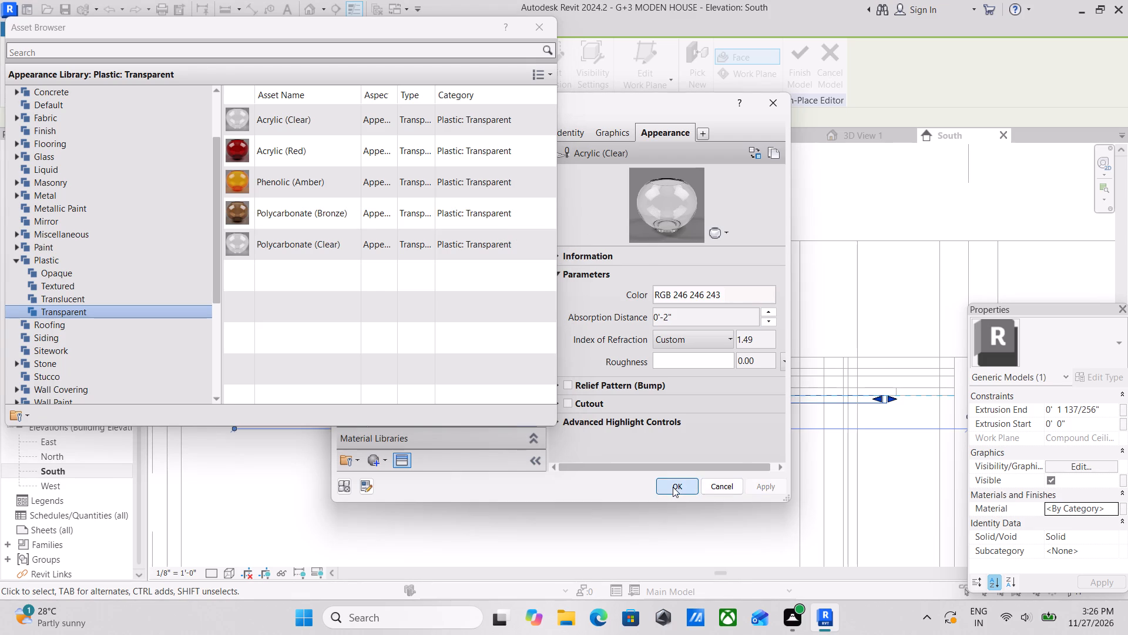
Raise the extrusion into the ceiling recess, with extrusion start at -0' 4" and end at -0' 1 5/8", and finish the in-place model.
{"action": "scroll", "coordinate": [548, 393], "scroll_direction": "up", "scroll_amount": 2}
{"action": "scroll", "coordinate": [556, 390], "scroll_direction": "down", "scroll_amount": 2}
{"action": "middle_click_drag", "start_coordinate": [562, 389], "coordinate": [584, 390]}
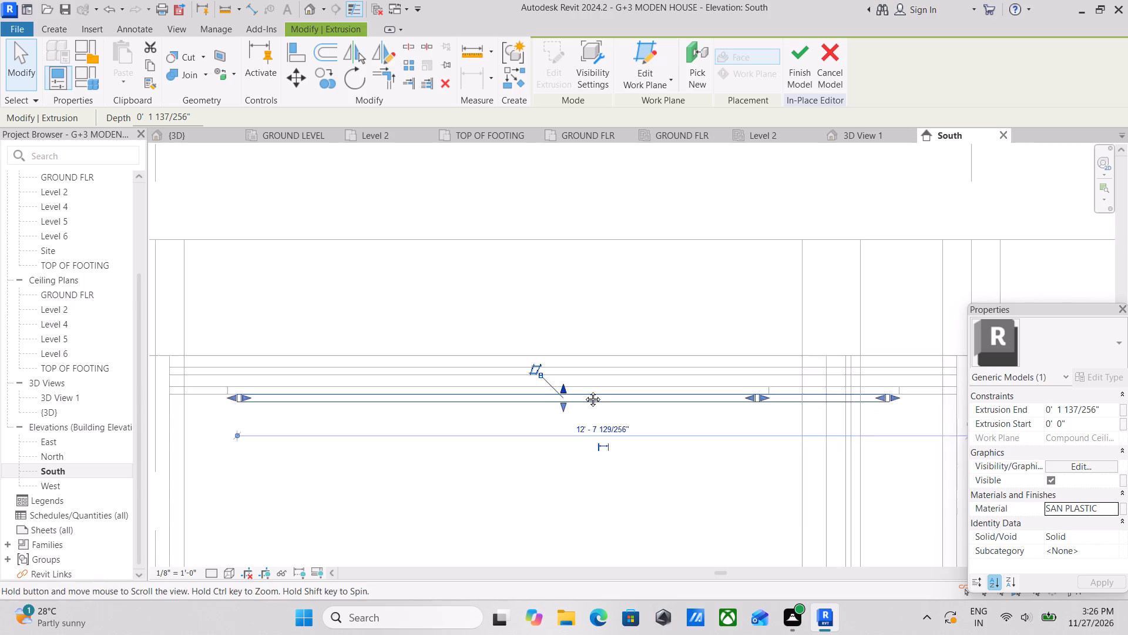
{"action": "middle_click_drag", "start_coordinate": [584, 390], "coordinate": [642, 403]}
{"action": "scroll", "coordinate": [437, 402], "scroll_direction": "up", "scroll_amount": 1}
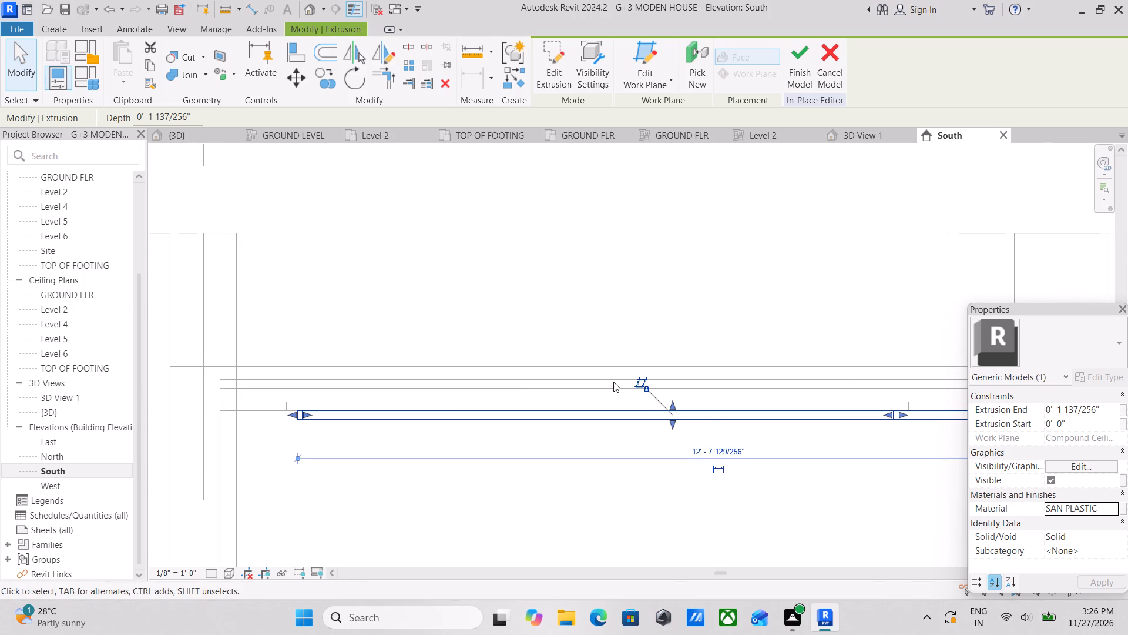
{"action": "left_click_drag", "start_coordinate": [674, 400], "coordinate": [671, 392]}
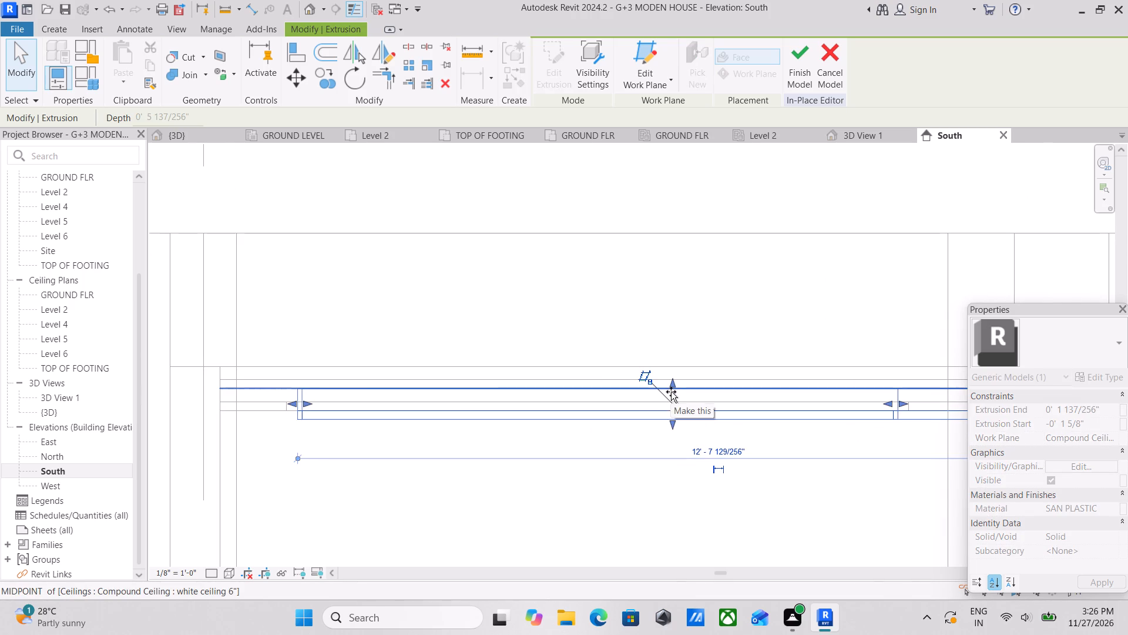
{"action": "left_click_drag", "start_coordinate": [671, 392], "coordinate": [670, 395]}
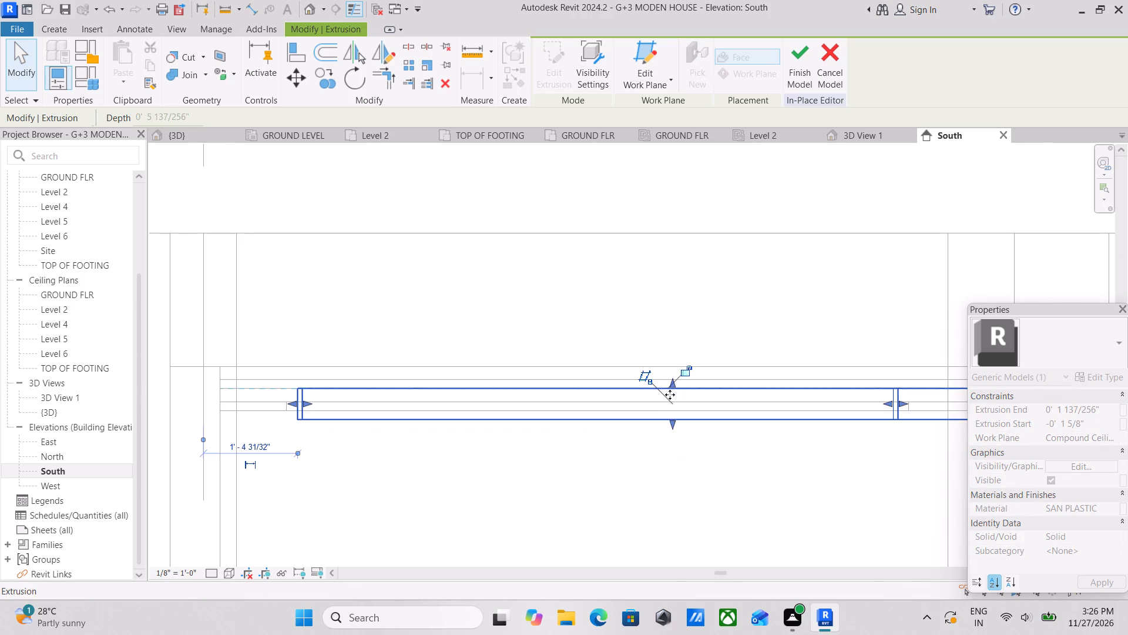
{"action": "left_click_drag", "start_coordinate": [672, 420], "coordinate": [672, 399]}
{"action": "middle_click_drag", "start_coordinate": [673, 403], "coordinate": [607, 393]}
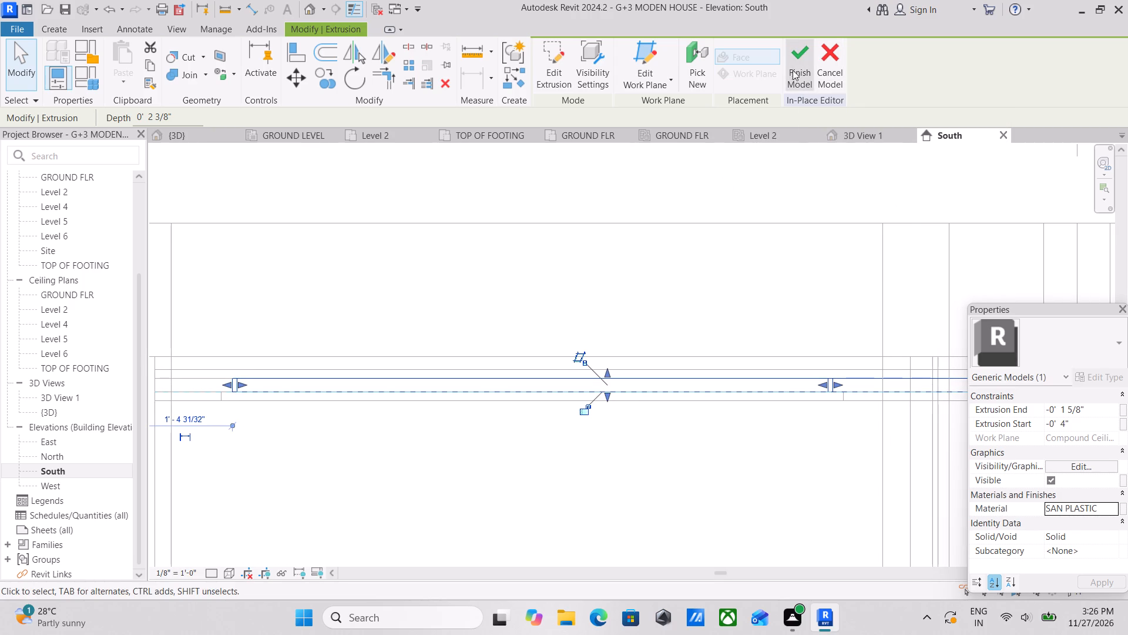
{"action": "left_click", "coordinate": [796, 62]}
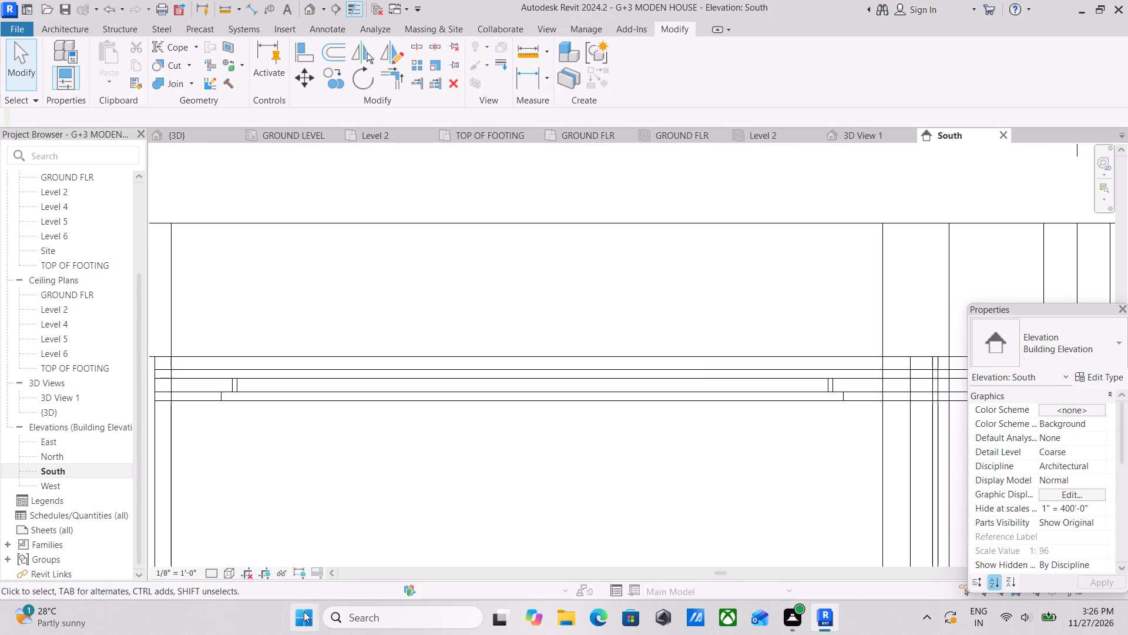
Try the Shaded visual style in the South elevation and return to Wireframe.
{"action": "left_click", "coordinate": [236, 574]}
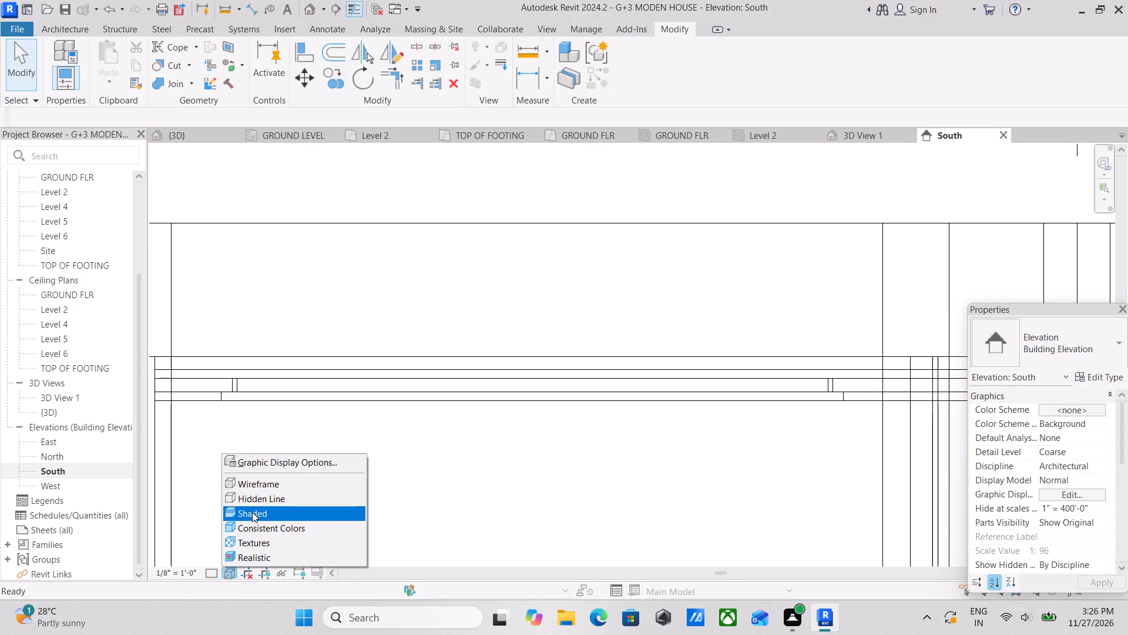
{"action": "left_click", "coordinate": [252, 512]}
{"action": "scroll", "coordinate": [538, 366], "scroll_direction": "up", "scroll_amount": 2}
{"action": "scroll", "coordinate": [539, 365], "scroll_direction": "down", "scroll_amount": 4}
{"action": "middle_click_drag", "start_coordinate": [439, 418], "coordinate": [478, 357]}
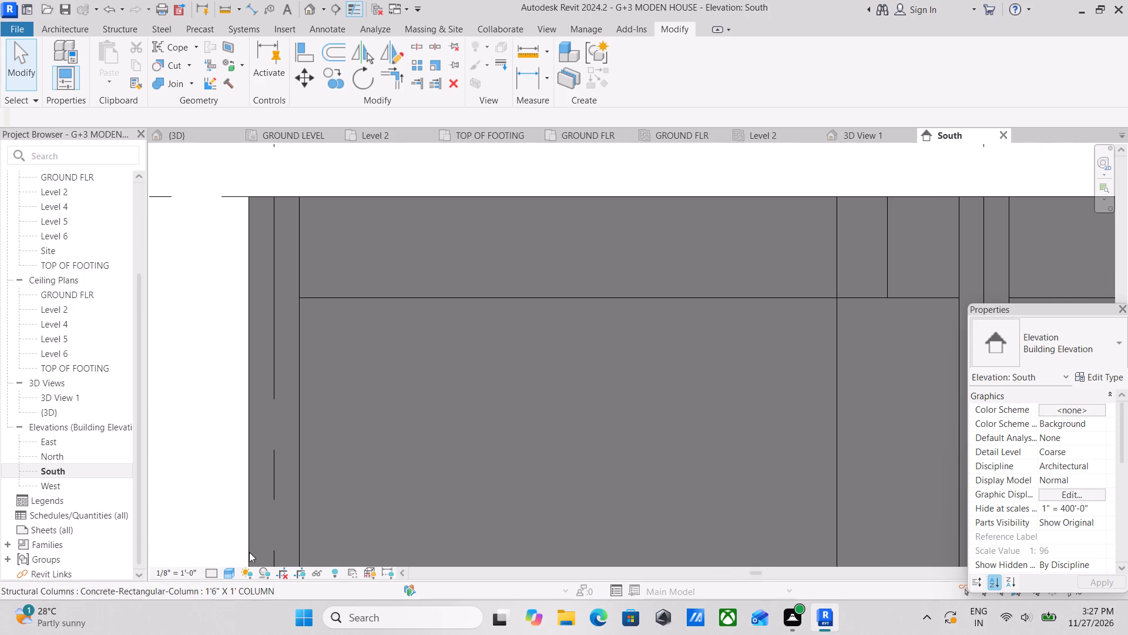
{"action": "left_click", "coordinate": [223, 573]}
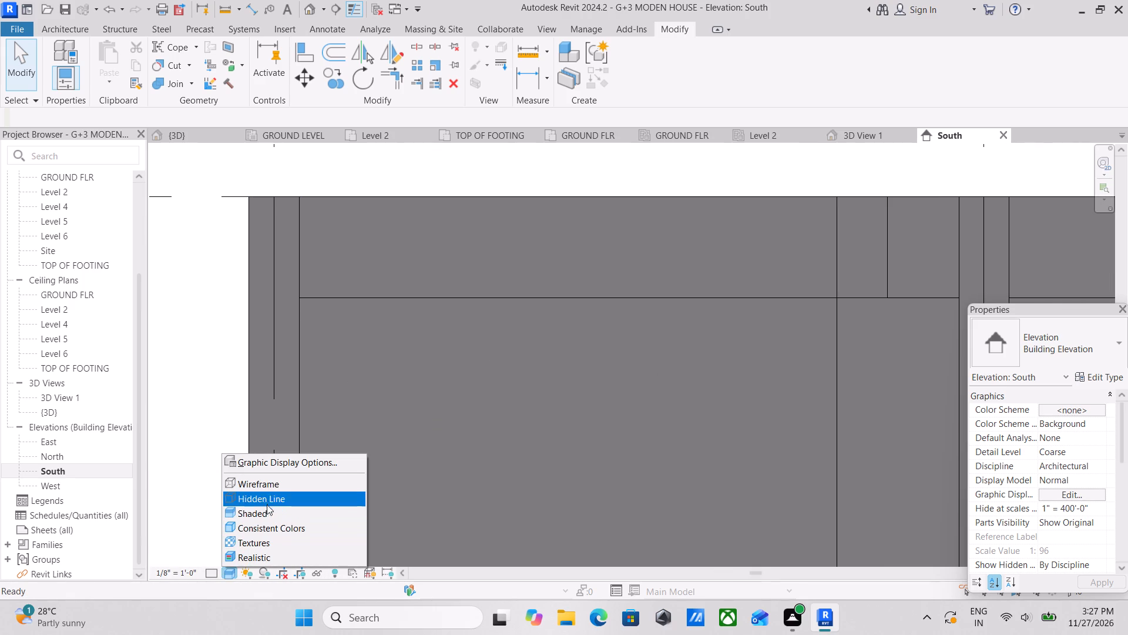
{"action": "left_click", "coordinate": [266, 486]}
Thicken the plastic strip beside the lower ceiling's inner edge by stretching its outer face past that edge and shifting its inner face slightly outward.
{"action": "middle_click_drag", "start_coordinate": [493, 404], "coordinate": [371, 446]}
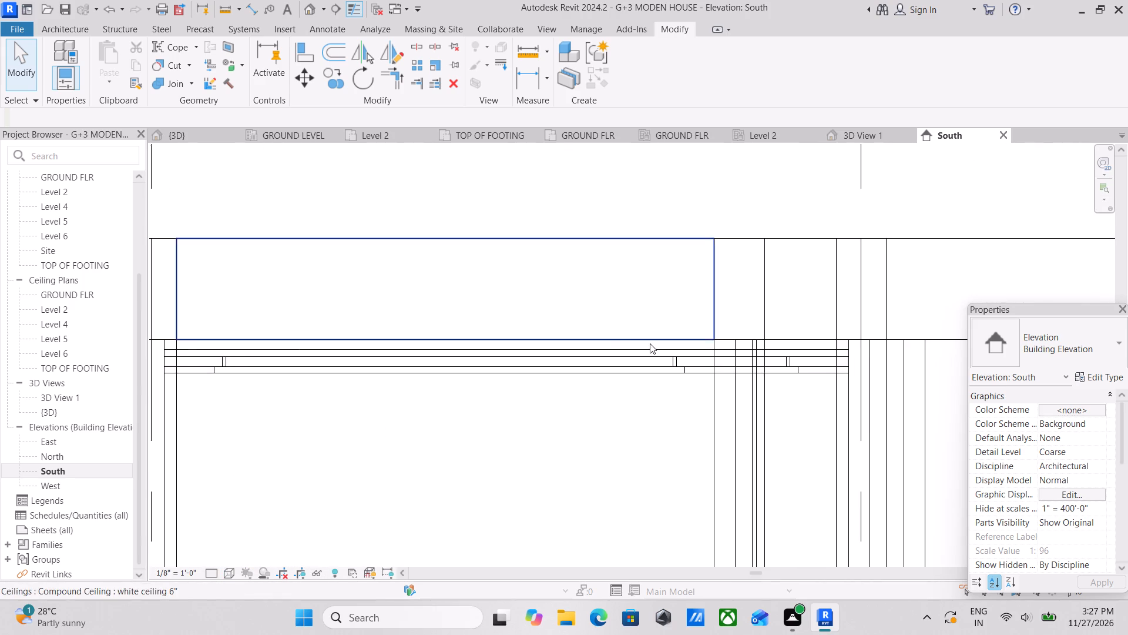
{"action": "scroll", "coordinate": [650, 343], "scroll_direction": "up", "scroll_amount": 1}
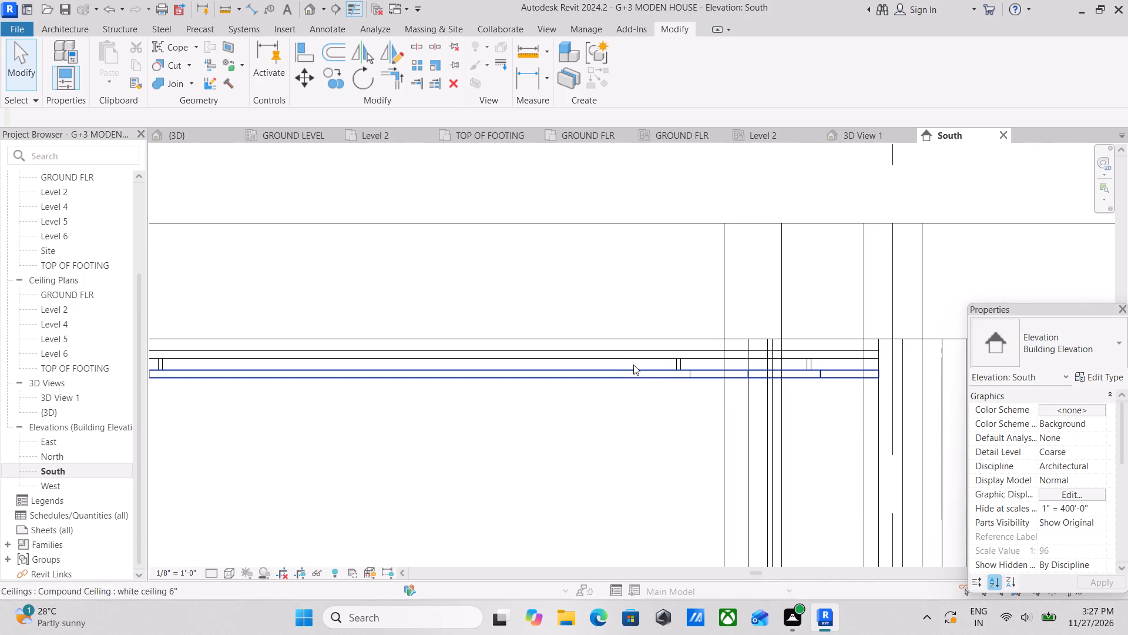
{"action": "middle_click_drag", "start_coordinate": [631, 365], "coordinate": [772, 396]}
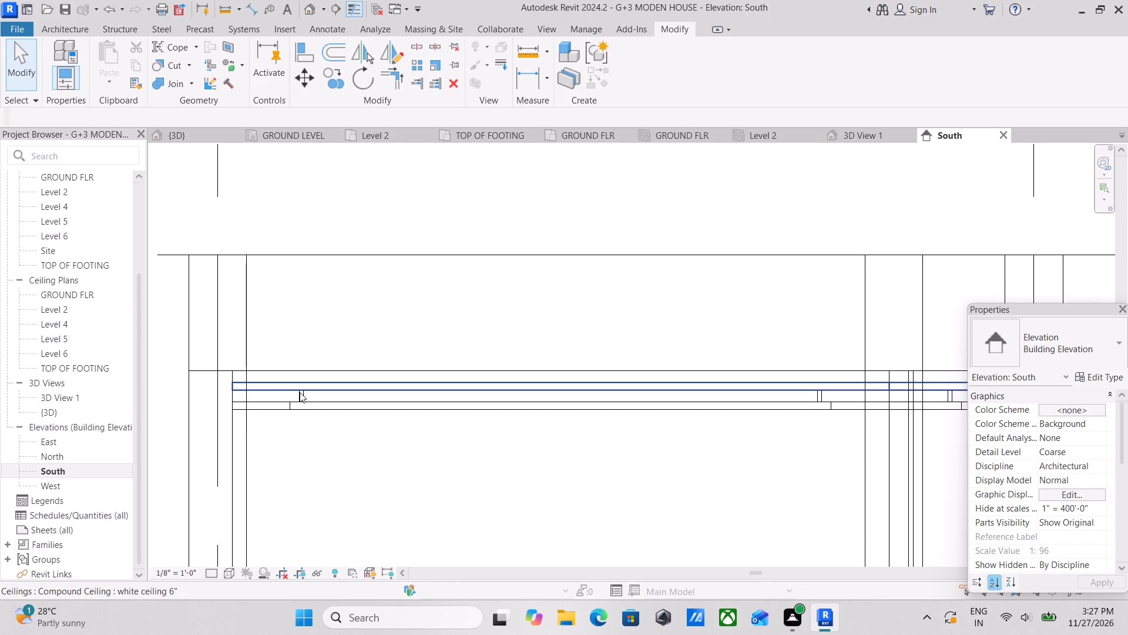
{"action": "scroll", "coordinate": [300, 392], "scroll_direction": "up", "scroll_amount": 3}
{"action": "left_click", "coordinate": [308, 396]}
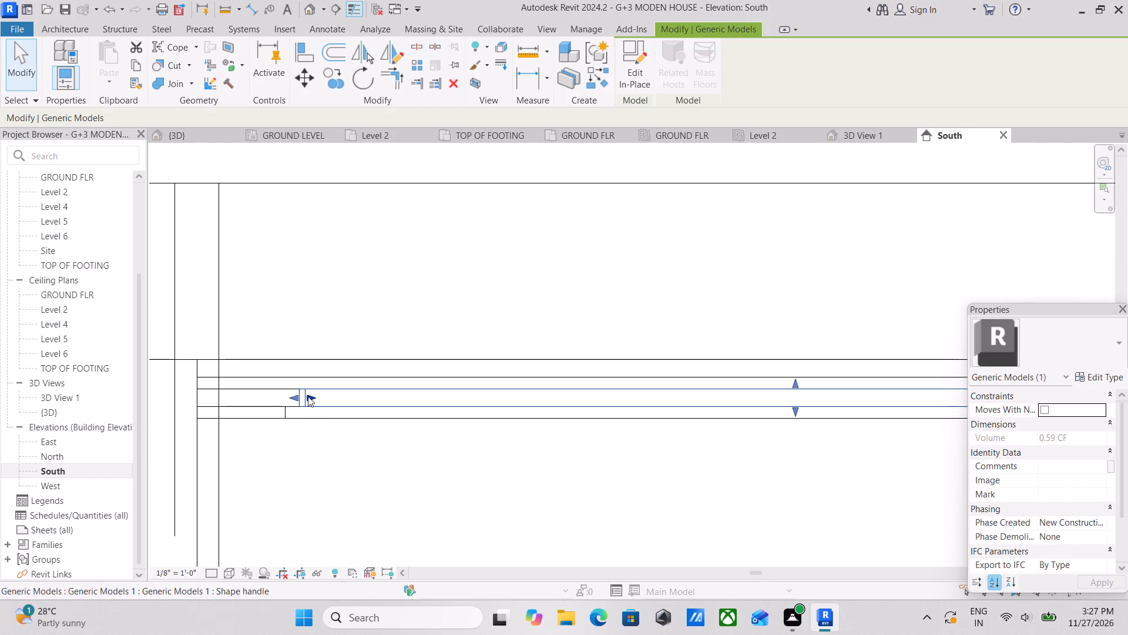
{"action": "middle_click_drag", "start_coordinate": [444, 416], "coordinate": [250, 415]}
{"action": "middle_click_drag", "start_coordinate": [559, 429], "coordinate": [415, 432]}
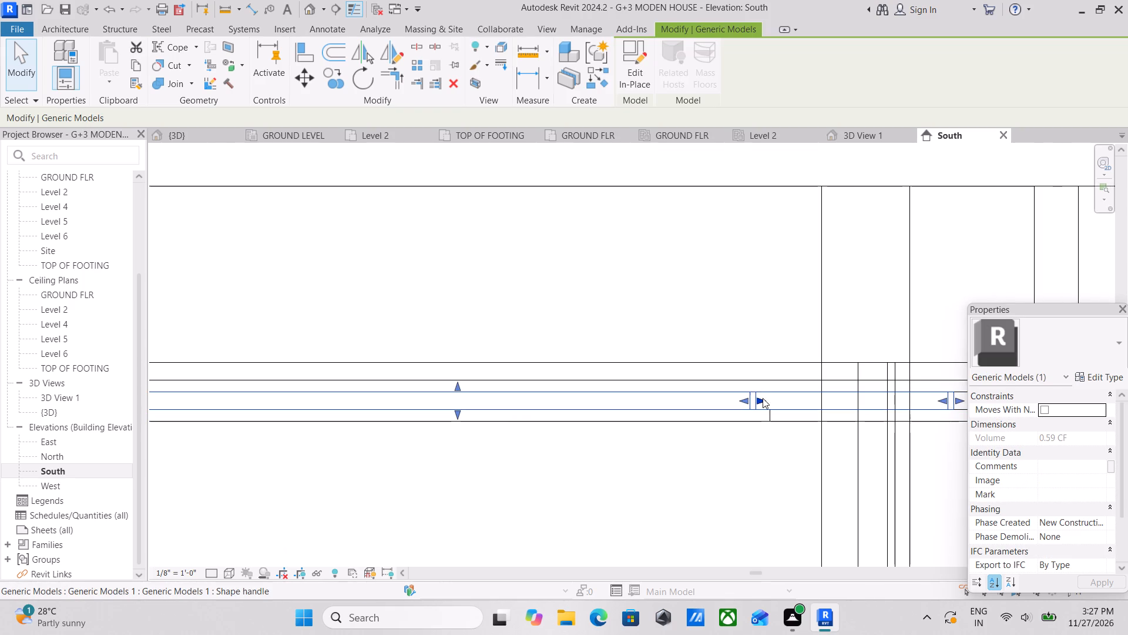
{"action": "left_click_drag", "start_coordinate": [764, 400], "coordinate": [778, 400]}
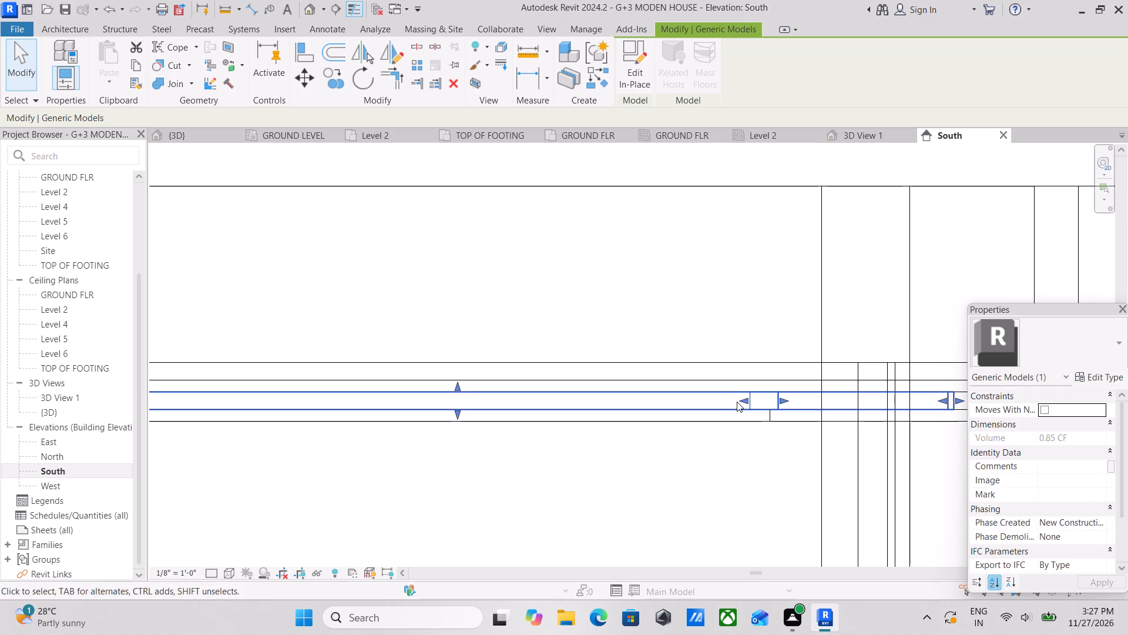
{"action": "left_click_drag", "start_coordinate": [747, 397], "coordinate": [754, 397]}
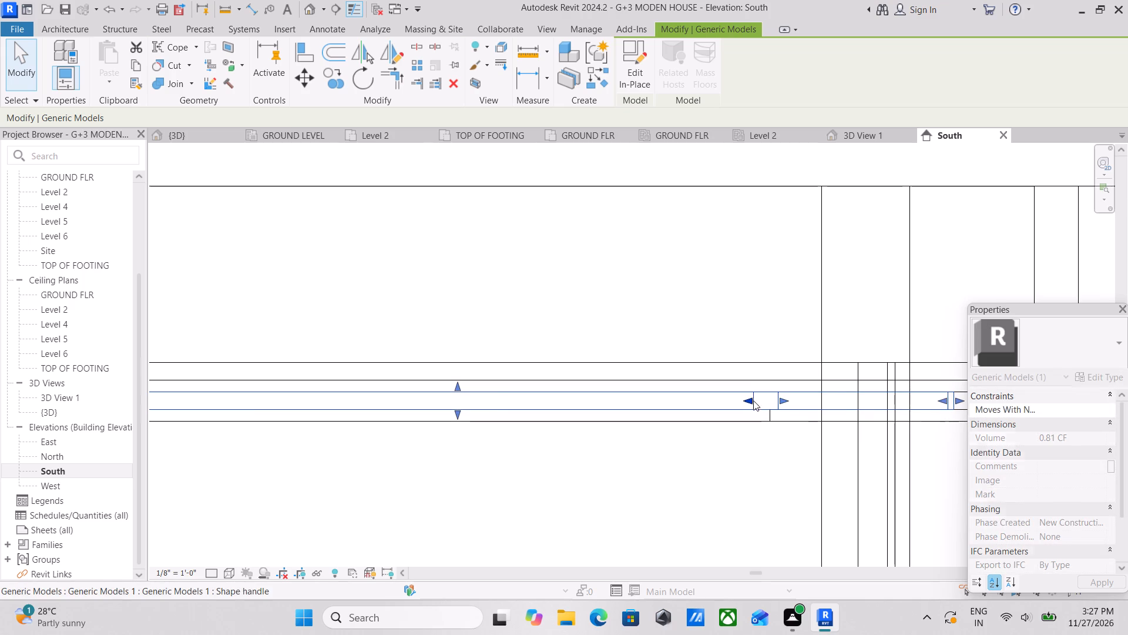
Examine the plastic strip along the bedroom's ceiling corner in 3D View 1.
{"action": "scroll", "coordinate": [753, 400], "scroll_direction": "down", "scroll_amount": 4}
{"action": "scroll", "coordinate": [640, 449], "scroll_direction": "down", "scroll_amount": 3}
{"action": "scroll", "coordinate": [410, 452], "scroll_direction": "down", "scroll_amount": 3}
{"action": "middle_click_drag", "start_coordinate": [587, 449], "coordinate": [609, 402]}
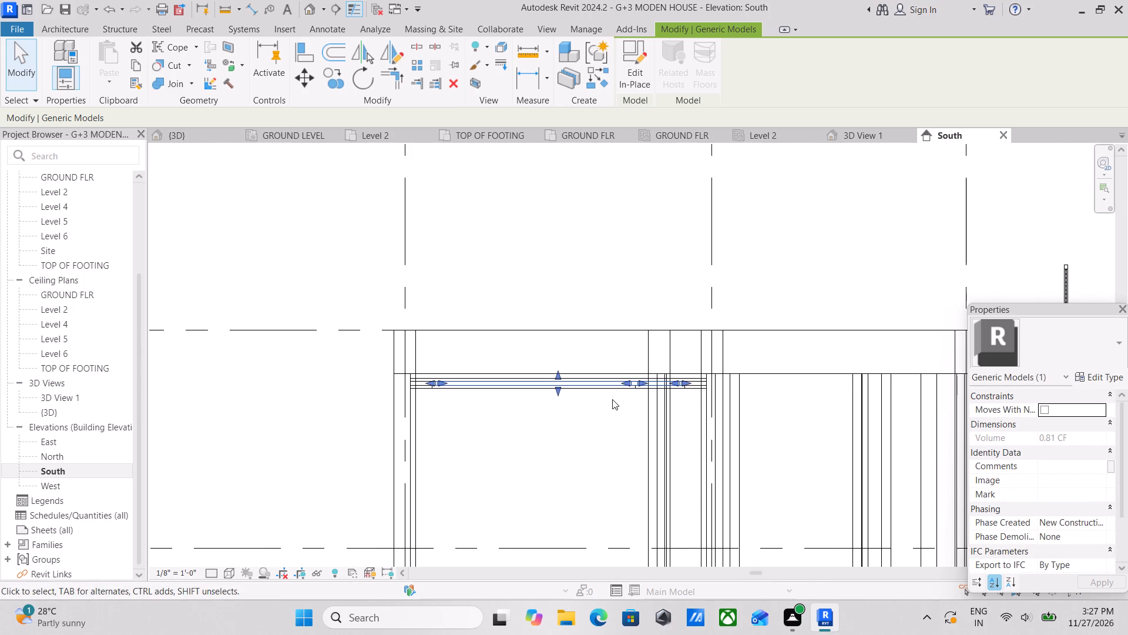
{"action": "scroll", "coordinate": [612, 399], "scroll_direction": "down", "scroll_amount": 1}
{"action": "middle_click_drag", "start_coordinate": [612, 399], "coordinate": [609, 410]}
{"action": "middle_click_drag", "start_coordinate": [481, 372], "coordinate": [486, 389]}
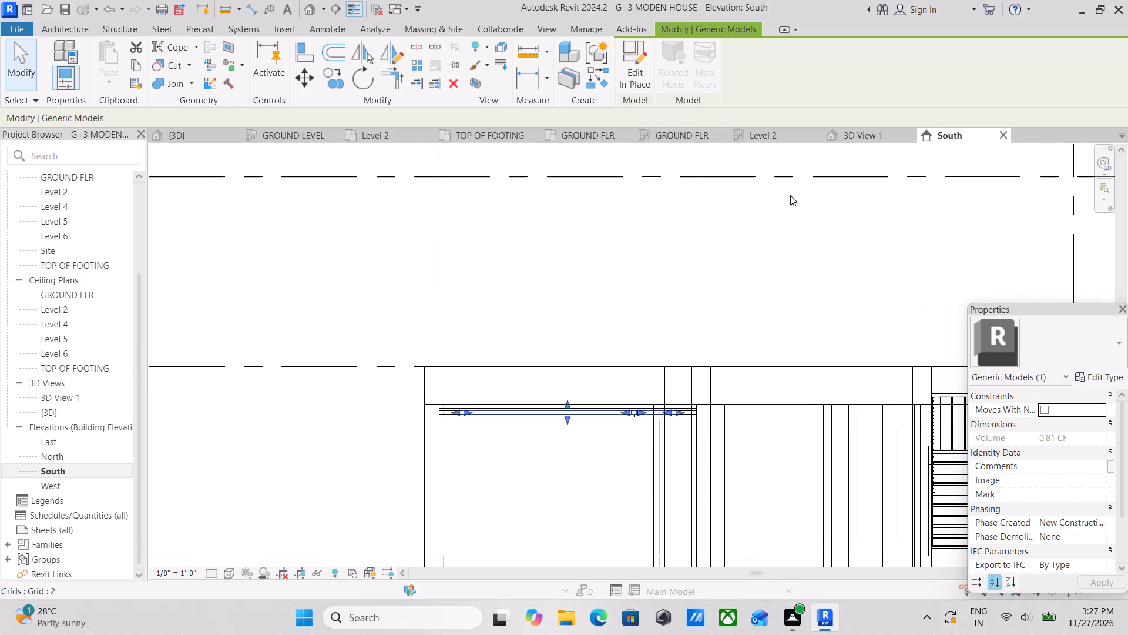
{"action": "left_click", "coordinate": [852, 136]}
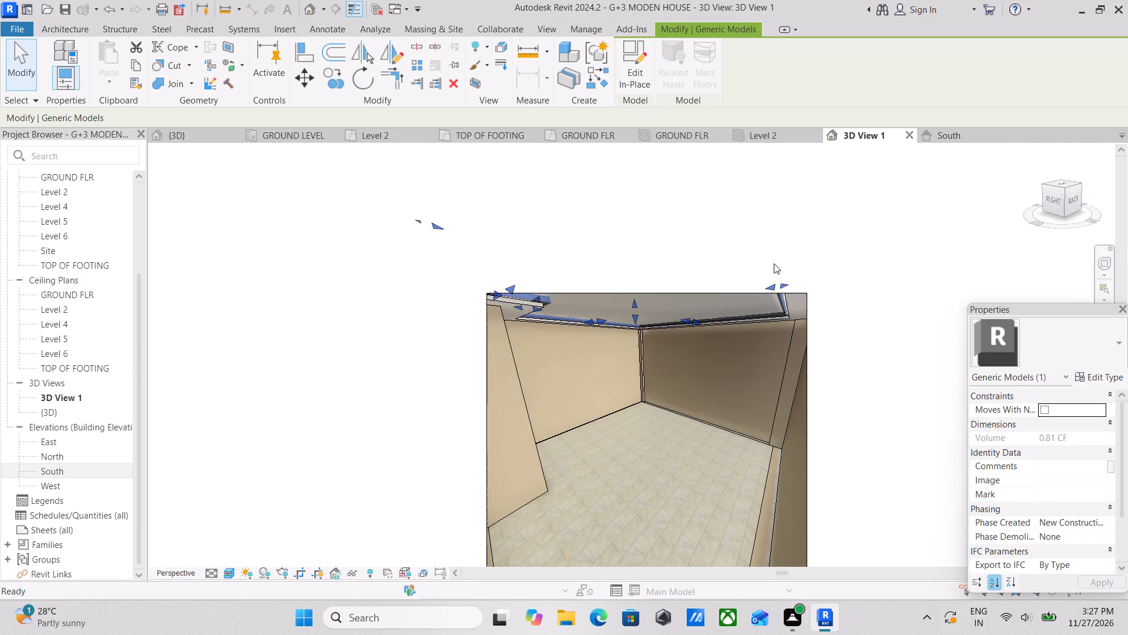
{"action": "scroll", "coordinate": [726, 313], "scroll_direction": "up", "scroll_amount": 4}
{"action": "key", "text": "Escape"}
{"action": "scroll", "coordinate": [717, 325], "scroll_direction": "up", "scroll_amount": 4}
{"action": "key", "text": "Escape"}
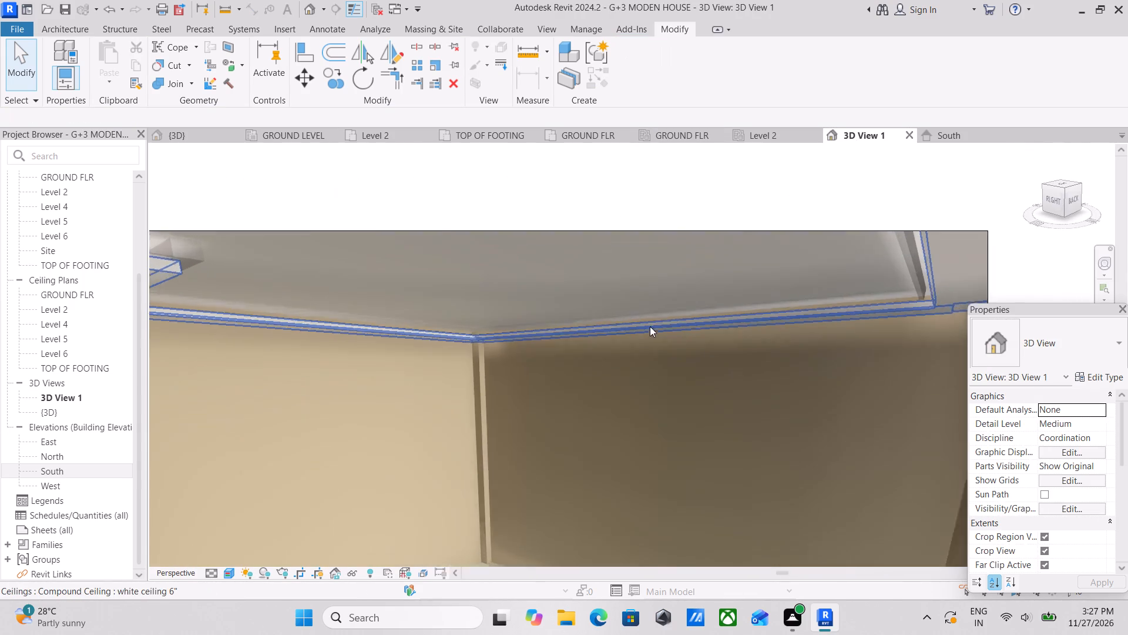
{"action": "scroll", "coordinate": [650, 326], "scroll_direction": "up", "scroll_amount": 7}
{"action": "middle_click_drag", "start_coordinate": [284, 366], "coordinate": [453, 457]}
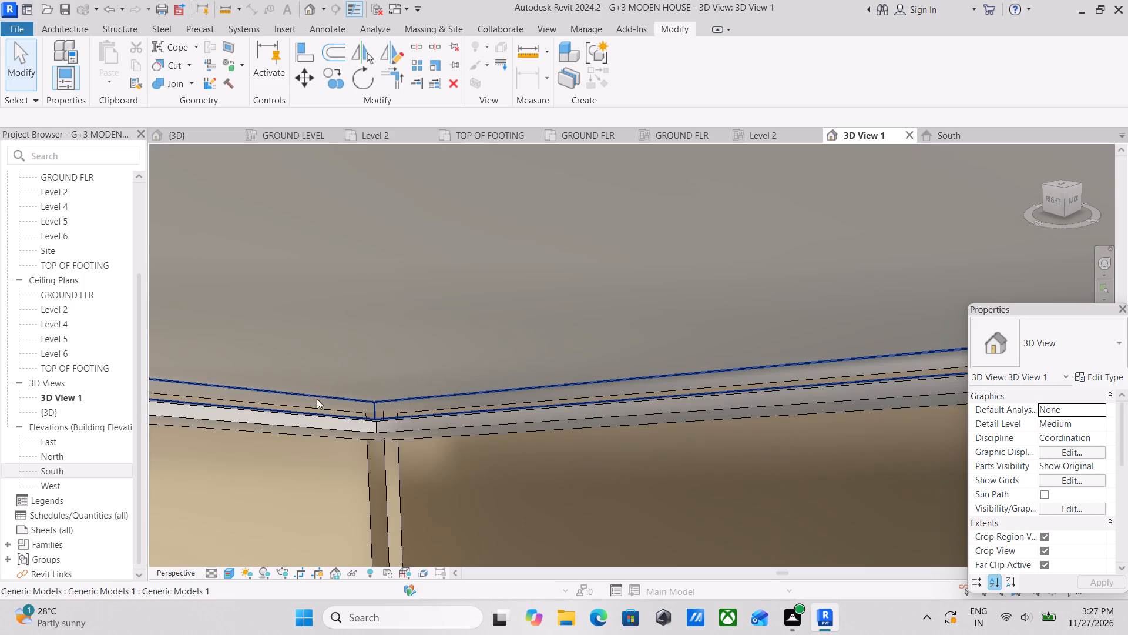
{"action": "scroll", "coordinate": [311, 401], "scroll_direction": "up", "scroll_amount": 3}
Adjust the height of the plastic strip at the bedroom's ceiling corner by shifting its lower and upper faces vertically.
{"action": "left_click", "coordinate": [297, 393]}
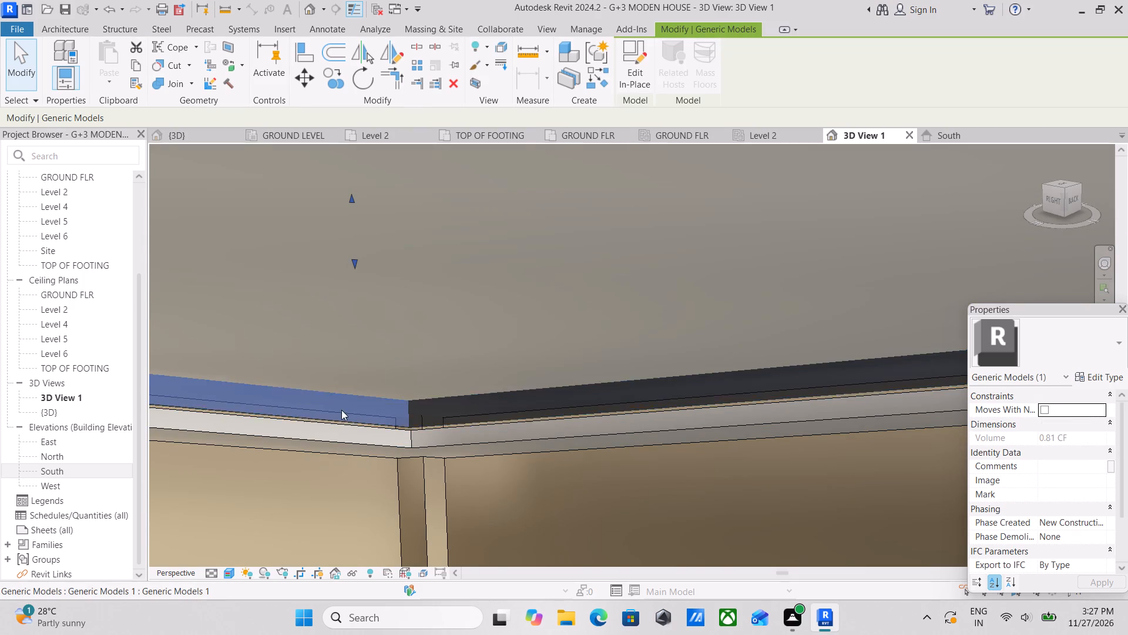
{"action": "scroll", "coordinate": [439, 424], "scroll_direction": "down", "scroll_amount": 1}
{"action": "middle_click_drag", "start_coordinate": [440, 425], "coordinate": [447, 436]}
{"action": "left_click_drag", "start_coordinate": [367, 292], "coordinate": [370, 306]}
{"action": "left_click_drag", "start_coordinate": [371, 315], "coordinate": [365, 332]}
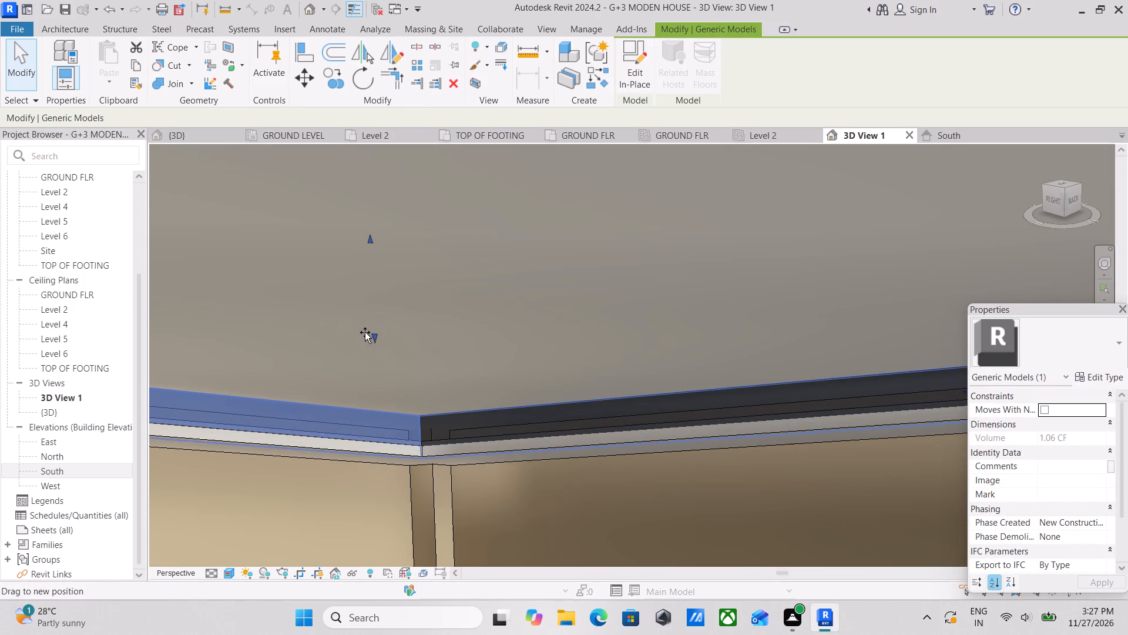
{"action": "left_click_drag", "start_coordinate": [365, 332], "coordinate": [368, 299]}
{"action": "left_click_drag", "start_coordinate": [368, 240], "coordinate": [370, 250]}
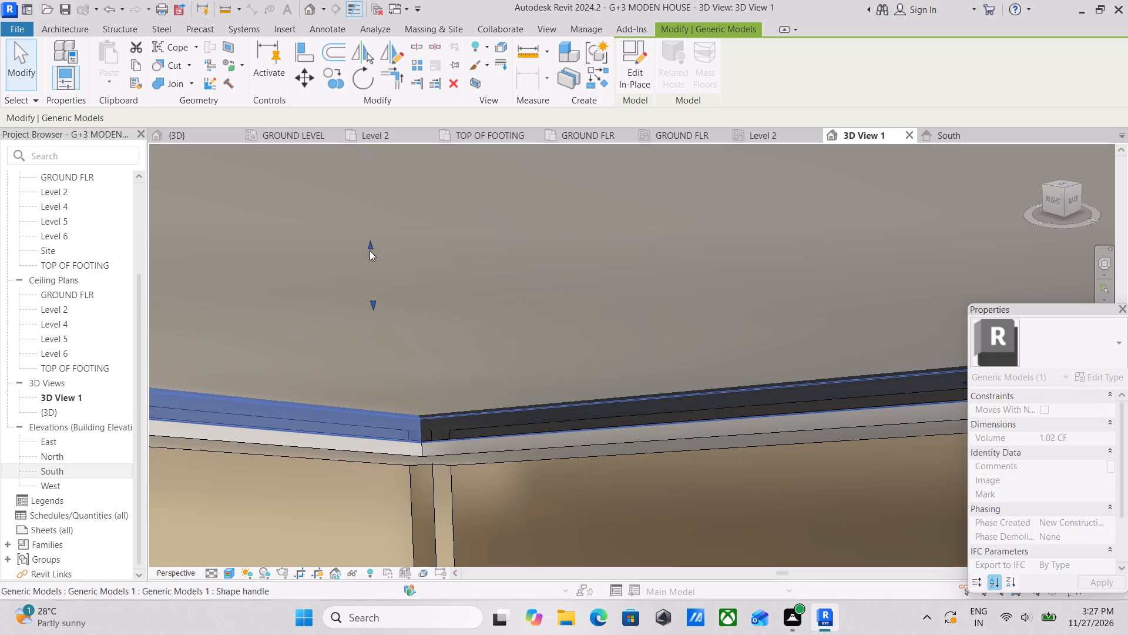
{"action": "scroll", "coordinate": [448, 402], "scroll_direction": "up", "scroll_amount": 1}
{"action": "key", "text": "Escape"}
{"action": "scroll", "coordinate": [422, 446], "scroll_direction": "up", "scroll_amount": 2}
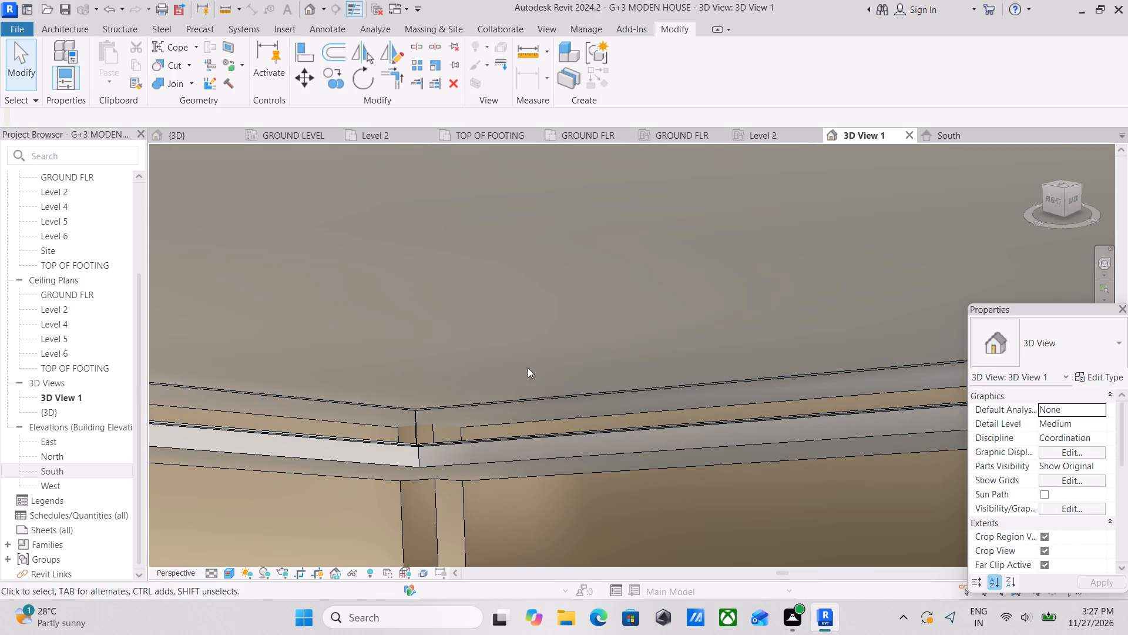
Examine the plastic strip along the recess edge and around its stepped end beside the lowered ceiling.
{"action": "scroll", "coordinate": [361, 449], "scroll_direction": "down", "scroll_amount": 7}
{"action": "middle_click_drag", "start_coordinate": [400, 449], "coordinate": [468, 449]}
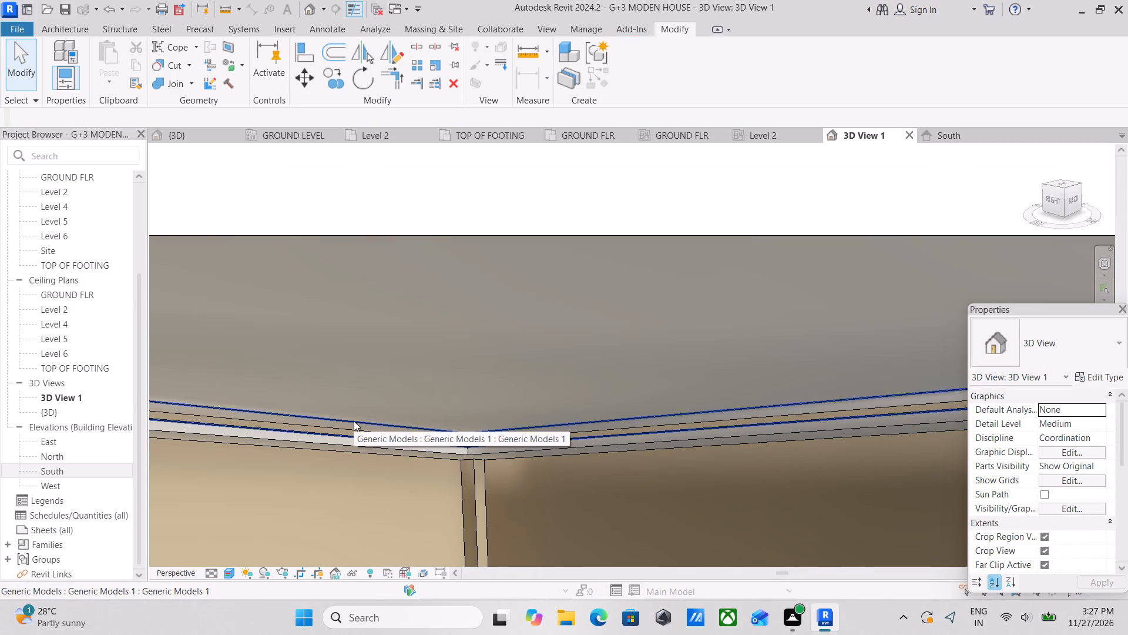
{"action": "scroll", "coordinate": [357, 424], "scroll_direction": "down", "scroll_amount": 3}
{"action": "scroll", "coordinate": [484, 442], "scroll_direction": "down", "scroll_amount": 2}
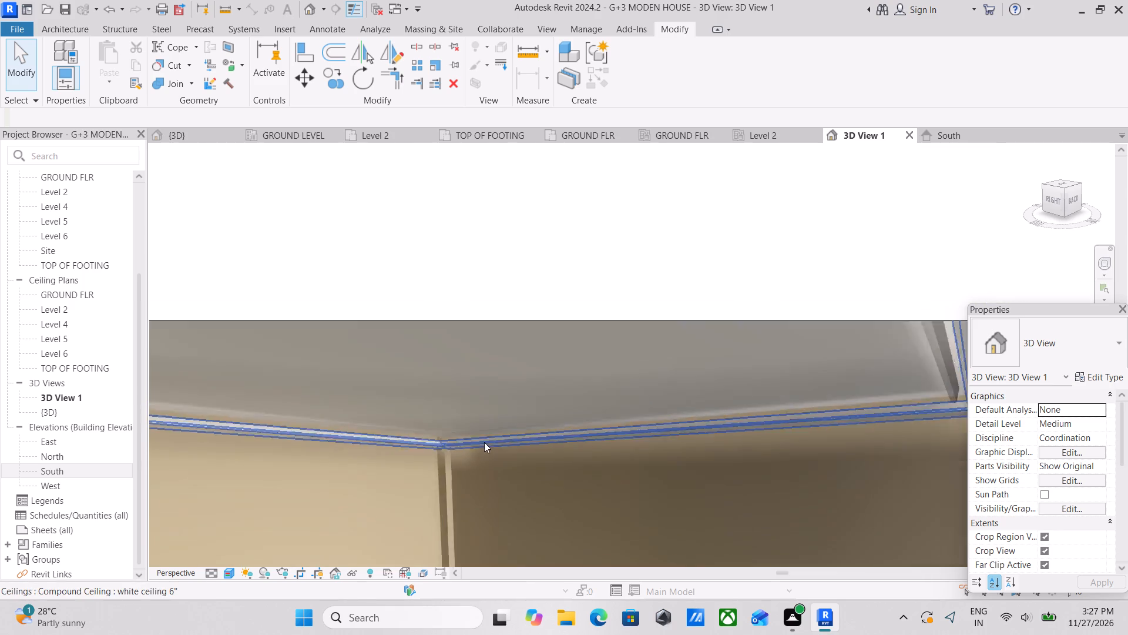
{"action": "scroll", "coordinate": [484, 442], "scroll_direction": "down", "scroll_amount": 2}
{"action": "middle_click_drag", "start_coordinate": [454, 482], "coordinate": [587, 482]}
{"action": "scroll", "coordinate": [373, 379], "scroll_direction": "up", "scroll_amount": 5}
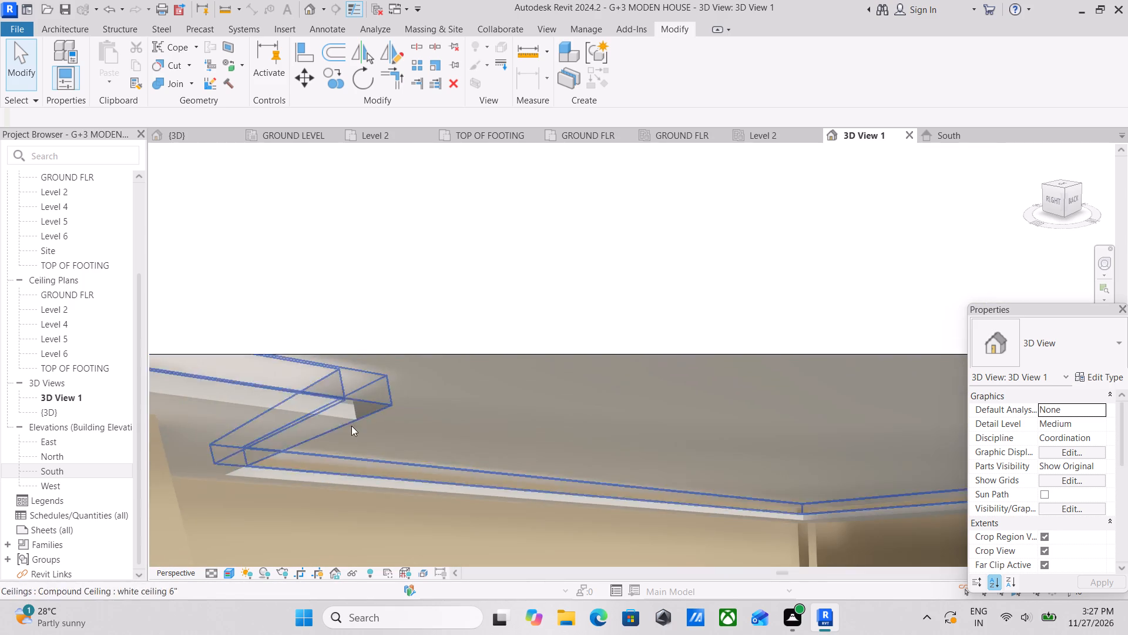
{"action": "scroll", "coordinate": [348, 430], "scroll_direction": "up", "scroll_amount": 5}
{"action": "scroll", "coordinate": [407, 371], "scroll_direction": "down", "scroll_amount": 1}
{"action": "scroll", "coordinate": [365, 390], "scroll_direction": "up", "scroll_amount": 1}
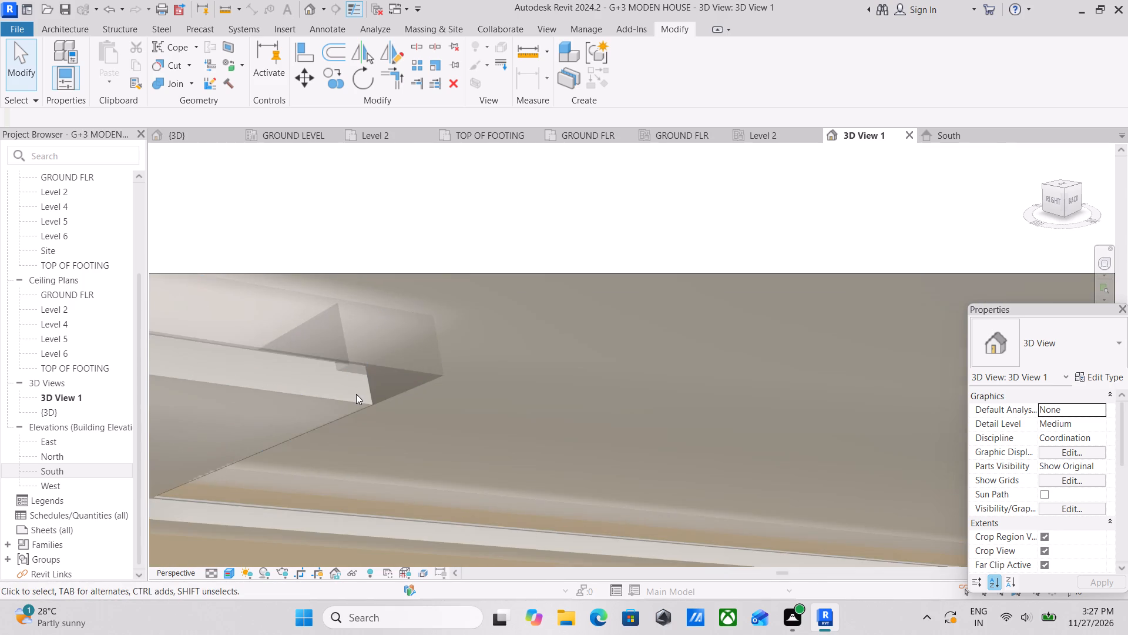
{"action": "scroll", "coordinate": [355, 395], "scroll_direction": "up", "scroll_amount": 3}
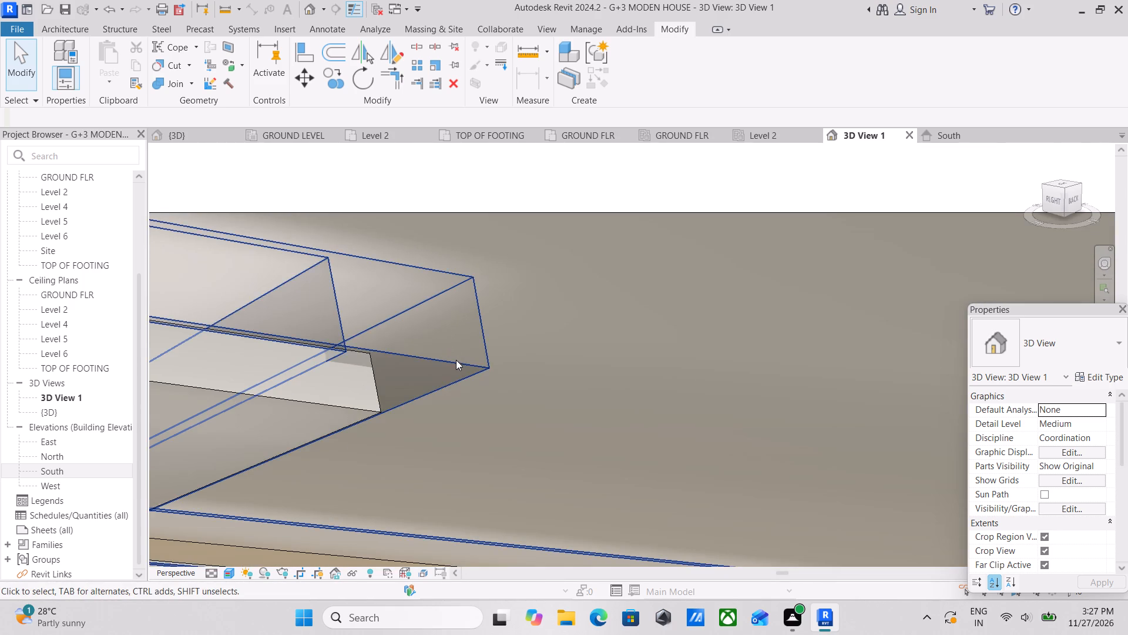
Stretch the plastic strip's lower face slightly so the strip is about 2 9/16" deep.
{"action": "left_click", "coordinate": [454, 362]}
{"action": "scroll", "coordinate": [454, 362], "scroll_direction": "down", "scroll_amount": 3}
{"action": "scroll", "coordinate": [430, 410], "scroll_direction": "down", "scroll_amount": 3}
{"action": "scroll", "coordinate": [485, 416], "scroll_direction": "down", "scroll_amount": 2}
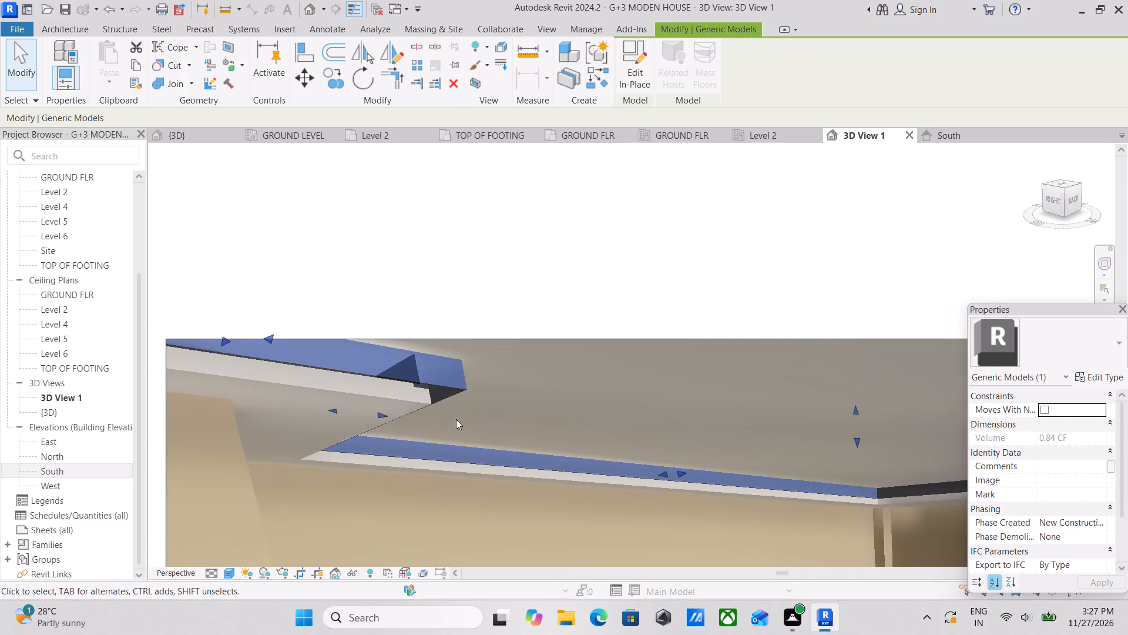
{"action": "middle_click_drag", "start_coordinate": [447, 423], "coordinate": [447, 480]}
{"action": "middle_click_drag", "start_coordinate": [654, 515], "coordinate": [552, 467]}
{"action": "scroll", "coordinate": [767, 480], "scroll_direction": "down", "scroll_amount": 3}
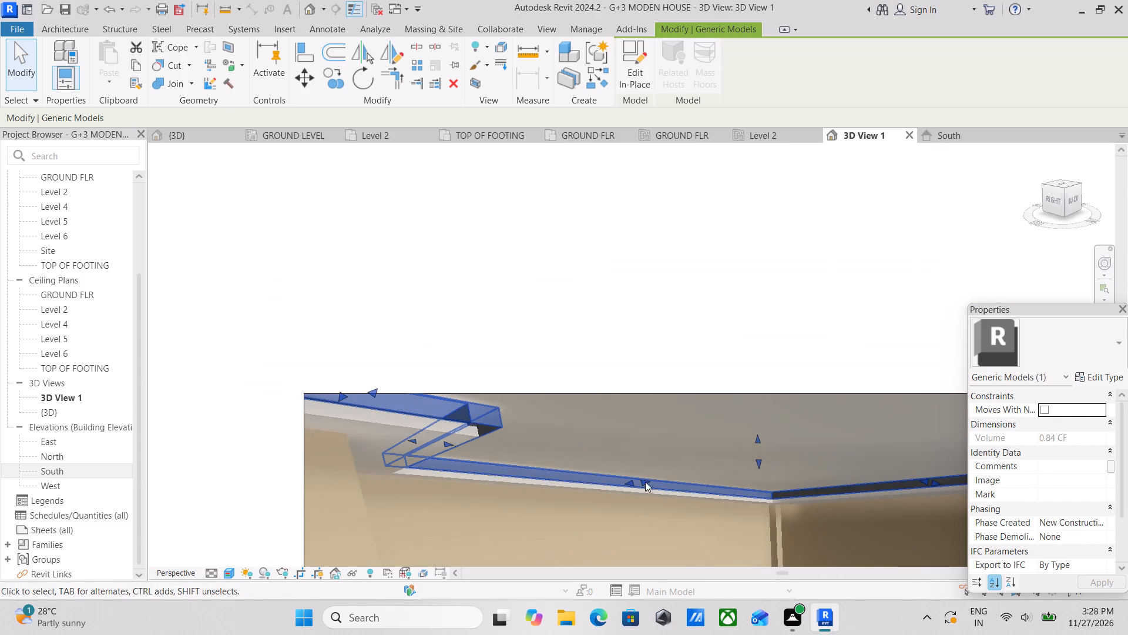
{"action": "scroll", "coordinate": [545, 466], "scroll_direction": "down", "scroll_amount": 2}
{"action": "middle_click_drag", "start_coordinate": [573, 456], "coordinate": [435, 434]}
{"action": "scroll", "coordinate": [628, 436], "scroll_direction": "up", "scroll_amount": 2}
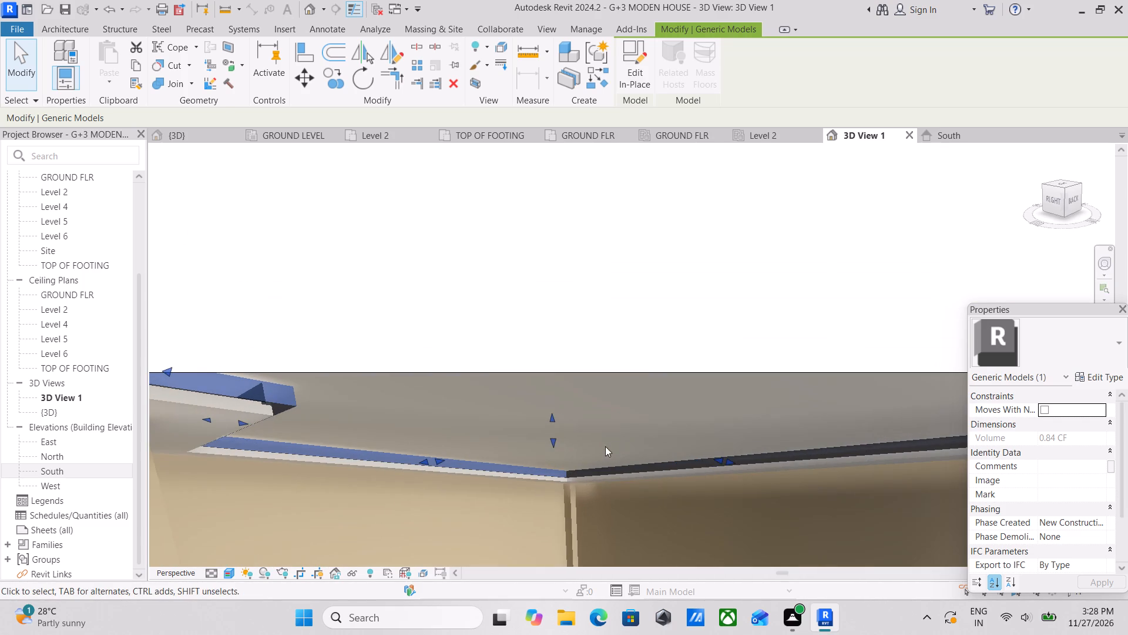
{"action": "left_click", "coordinate": [551, 440]}
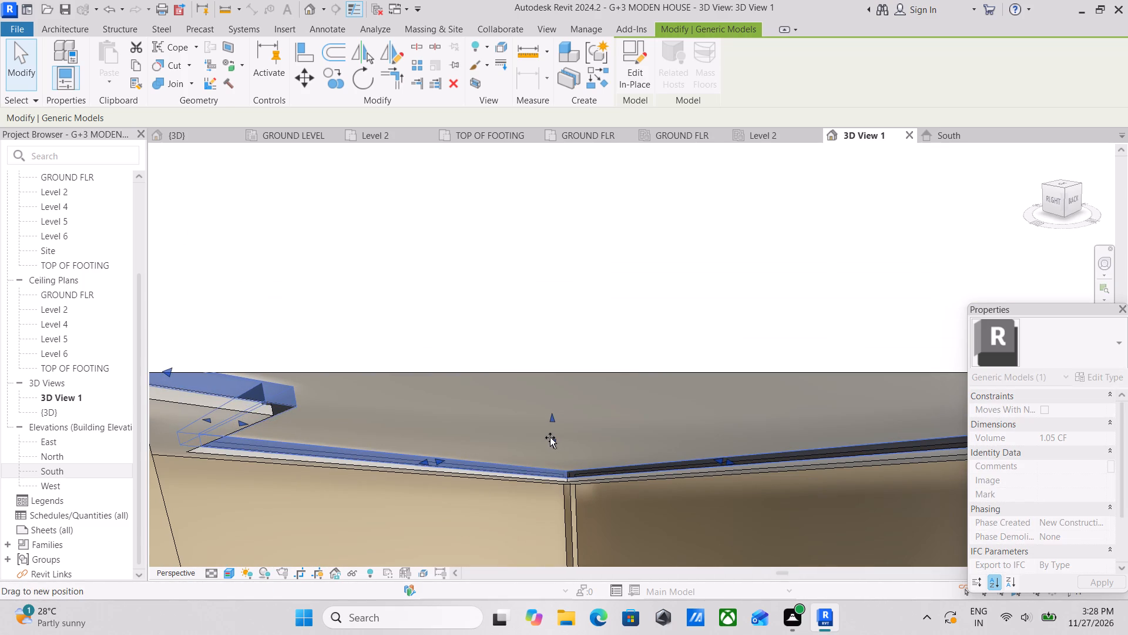
{"action": "scroll", "coordinate": [434, 447], "scroll_direction": "up", "scroll_amount": 3}
{"action": "scroll", "coordinate": [503, 456], "scroll_direction": "up", "scroll_amount": 2}
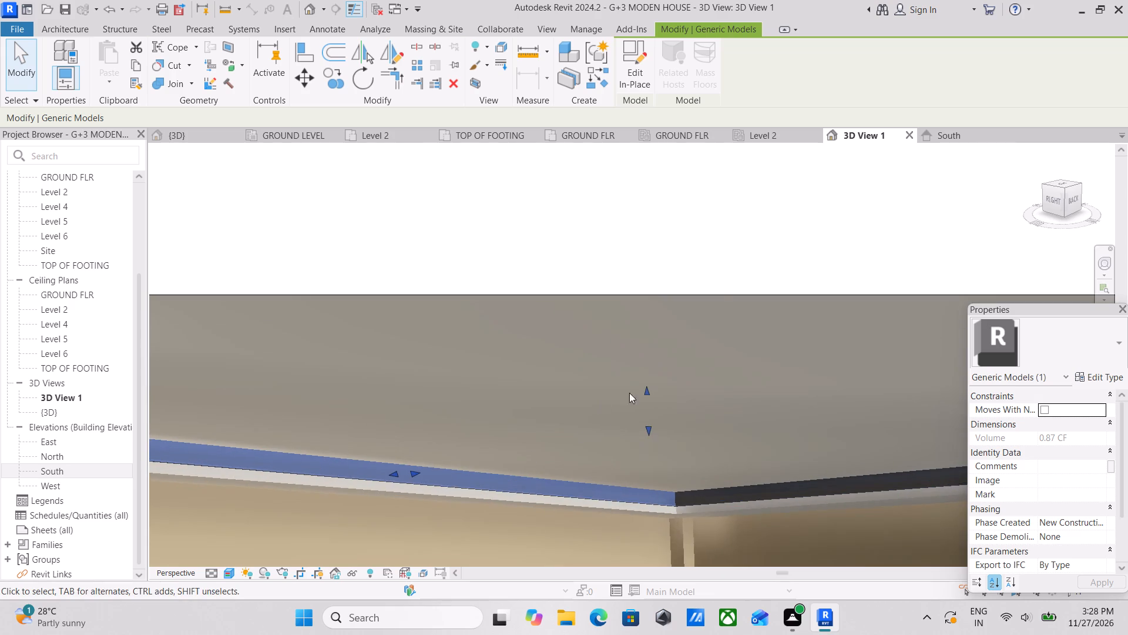
{"action": "key", "text": "Escape"}
Examine the plastic strip's stepped end and its fit against the ceiling along the bedroom corner.
{"action": "scroll", "coordinate": [419, 440], "scroll_direction": "down", "scroll_amount": 2}
{"action": "middle_click_drag", "start_coordinate": [393, 445], "coordinate": [525, 442]}
{"action": "scroll", "coordinate": [279, 382], "scroll_direction": "up", "scroll_amount": 7}
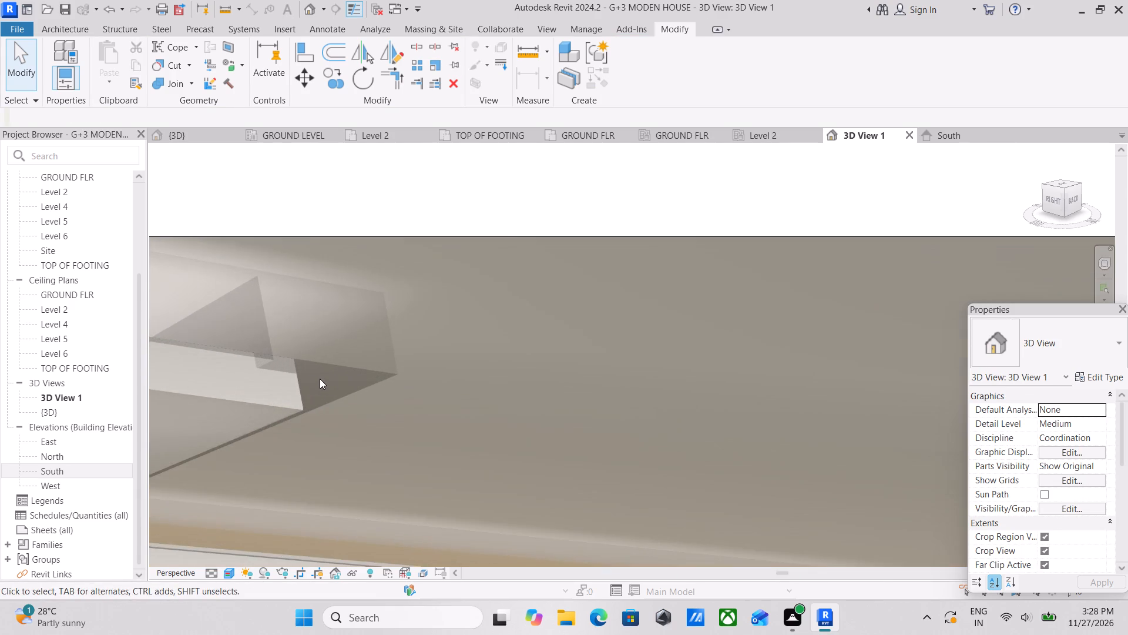
{"action": "left_click", "coordinate": [381, 374]}
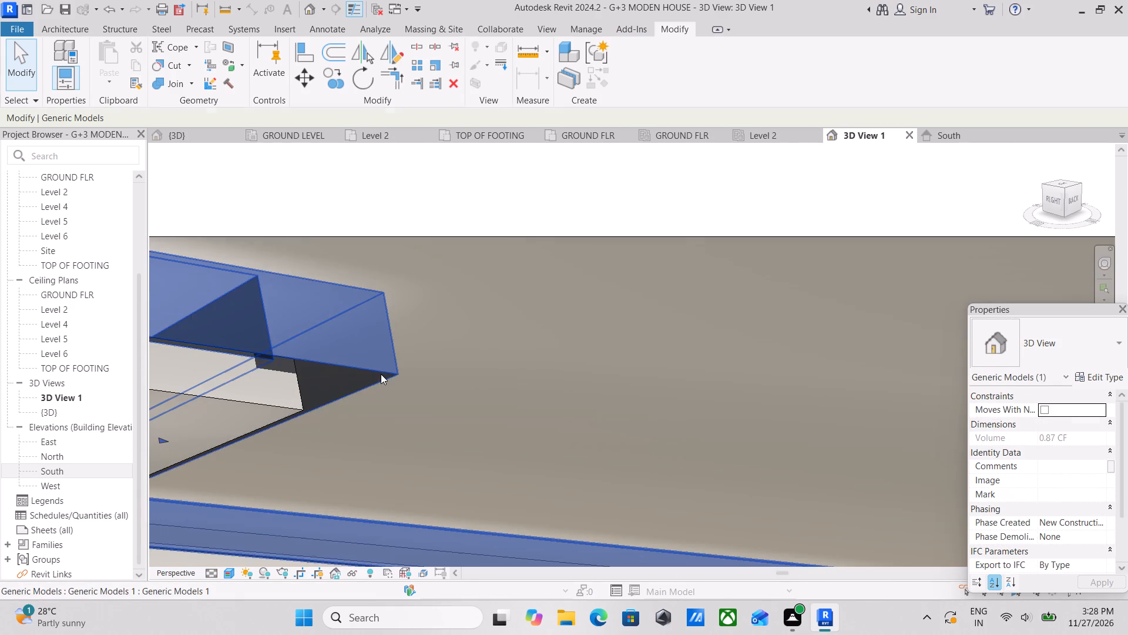
{"action": "scroll", "coordinate": [381, 374], "scroll_direction": "down", "scroll_amount": 4}
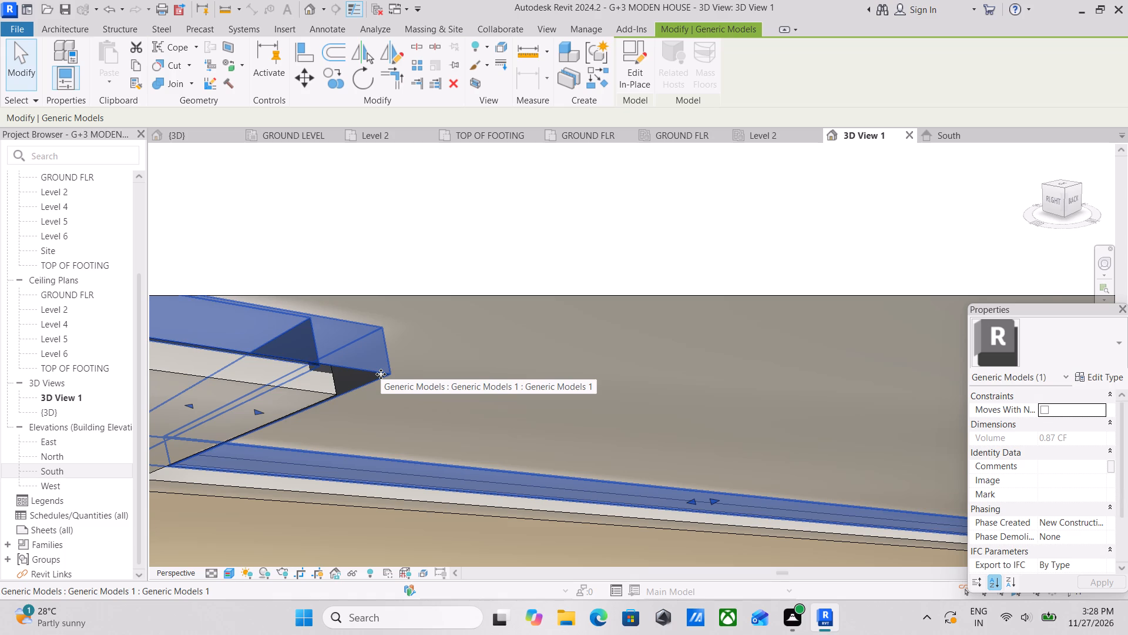
{"action": "key", "text": "Escape"}
{"action": "scroll", "coordinate": [381, 374], "scroll_direction": "down", "scroll_amount": 5}
{"action": "middle_click_drag", "start_coordinate": [542, 394], "coordinate": [465, 373]}
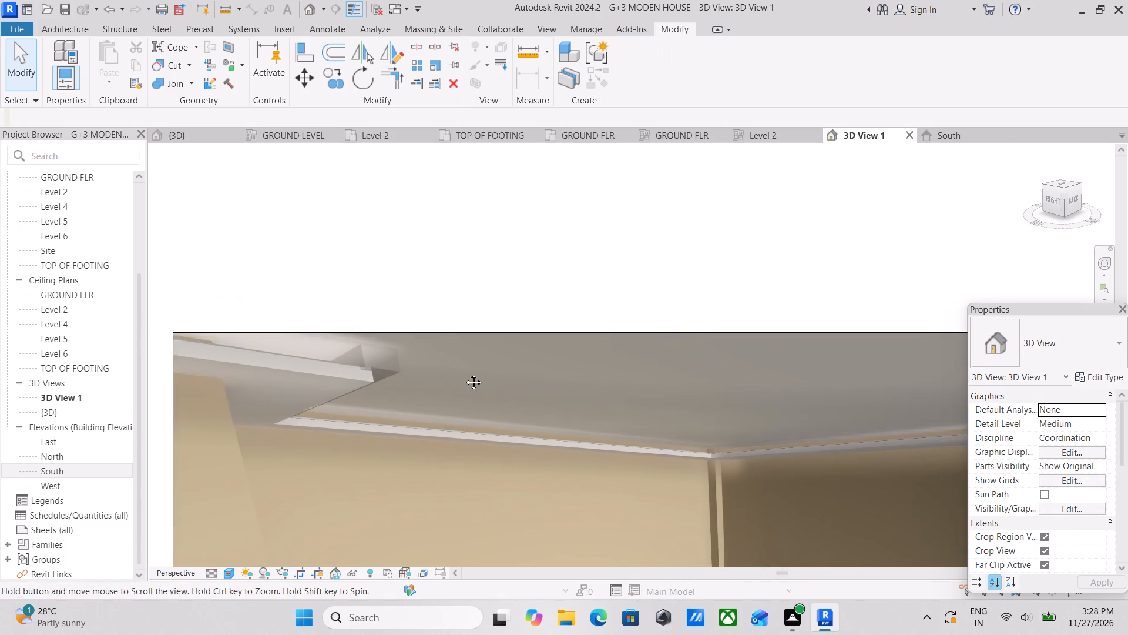
{"action": "middle_click_drag", "start_coordinate": [465, 373], "coordinate": [414, 372]}
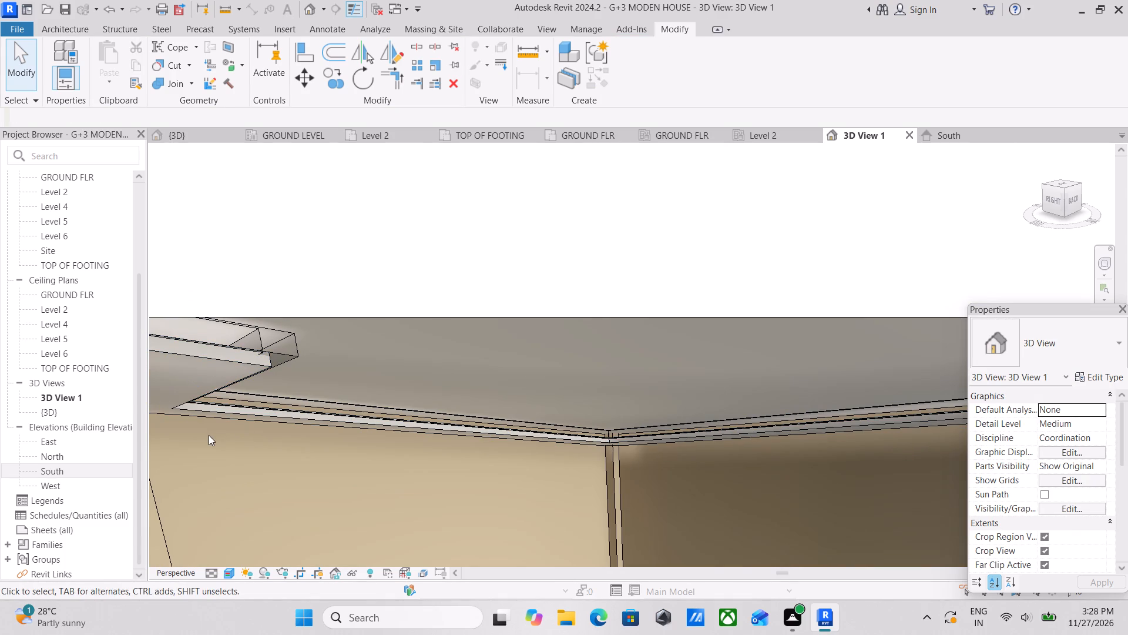
{"action": "scroll", "coordinate": [209, 435], "scroll_direction": "down", "scroll_amount": 3}
{"action": "middle_click_drag", "start_coordinate": [263, 462], "coordinate": [326, 446]}
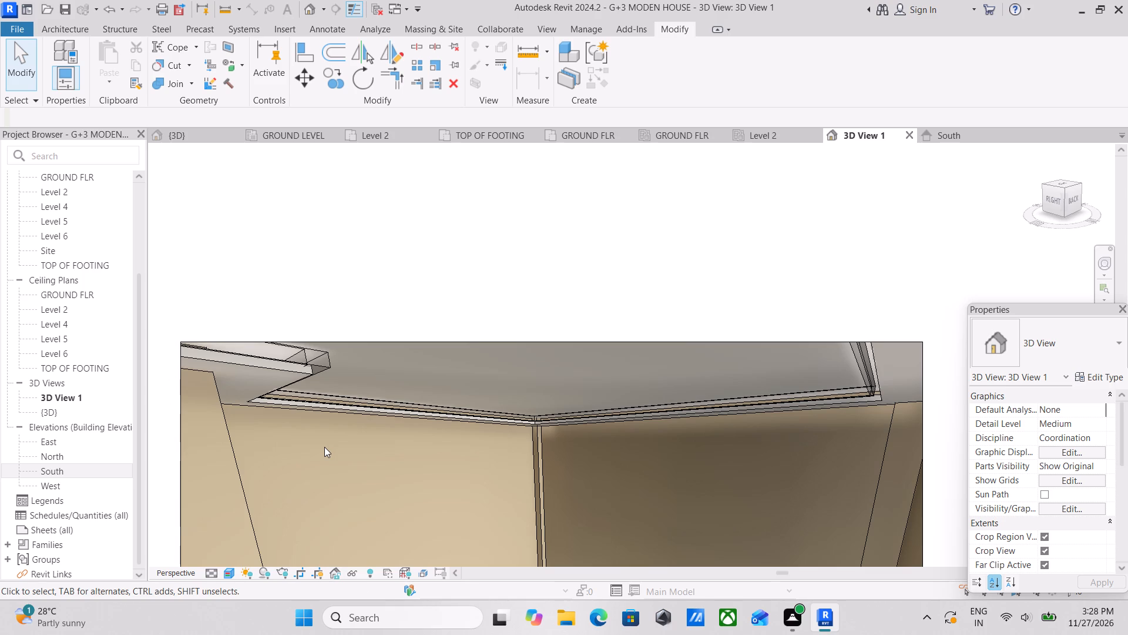
{"action": "left_click", "coordinate": [452, 405]}
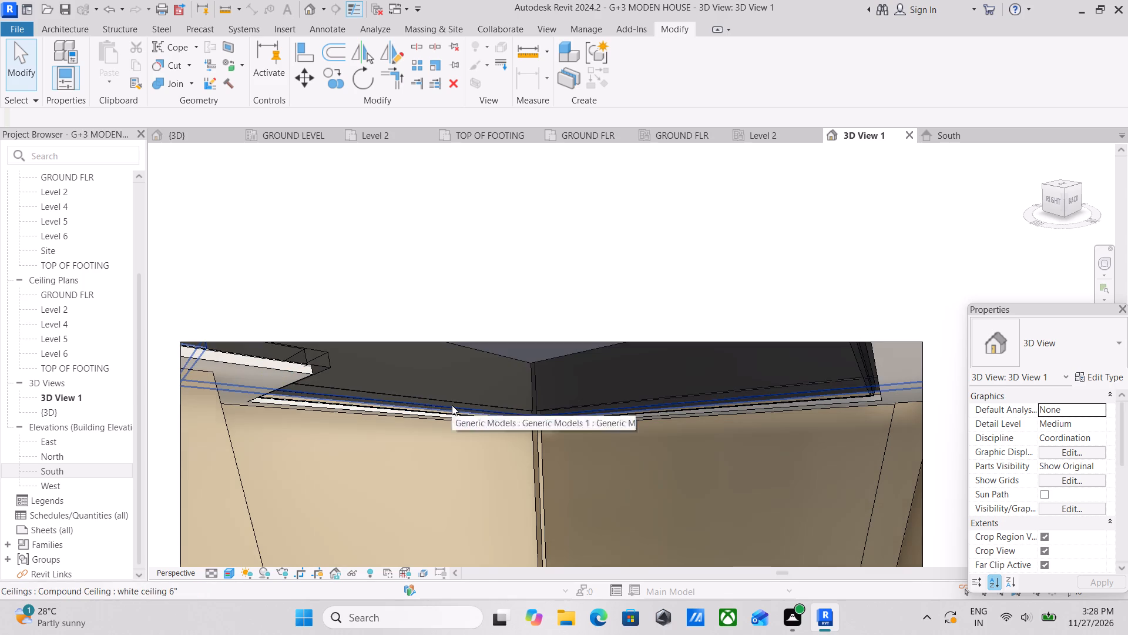
{"action": "scroll", "coordinate": [452, 405], "scroll_direction": "up", "scroll_amount": 1}
{"action": "scroll", "coordinate": [307, 397], "scroll_direction": "up", "scroll_amount": 4}
{"action": "key", "text": "Escape"}
{"action": "scroll", "coordinate": [341, 378], "scroll_direction": "up", "scroll_amount": 3}
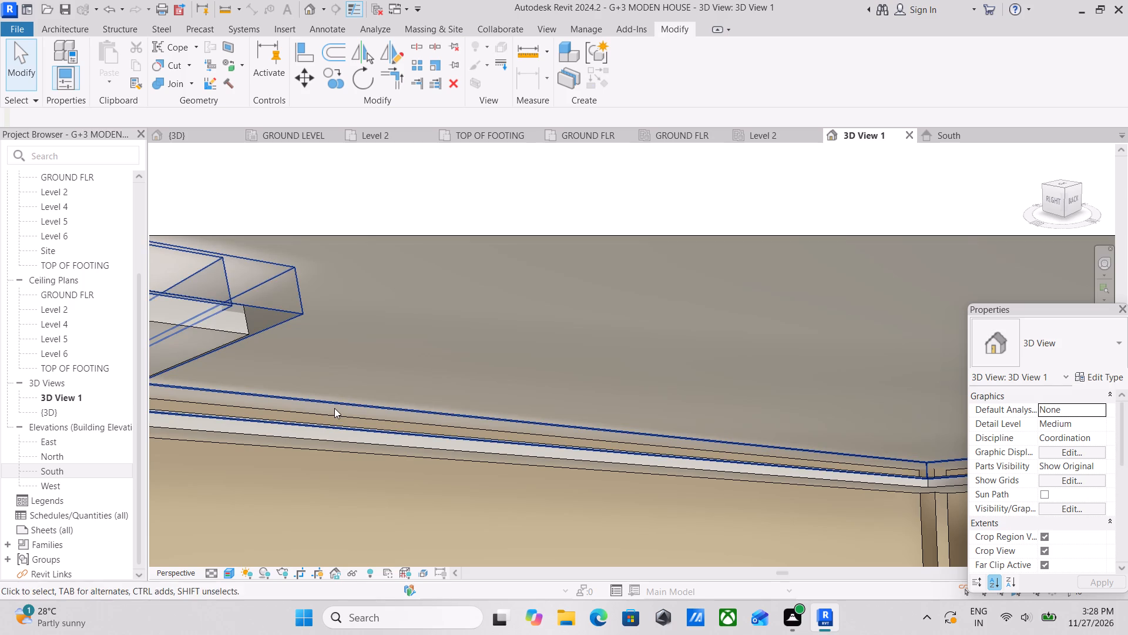
Open the plastic strip for in-place editing, review the SAN PLASTIC appearance and colour settings, and finish the model without changing them.
{"action": "left_click", "coordinate": [334, 408]}
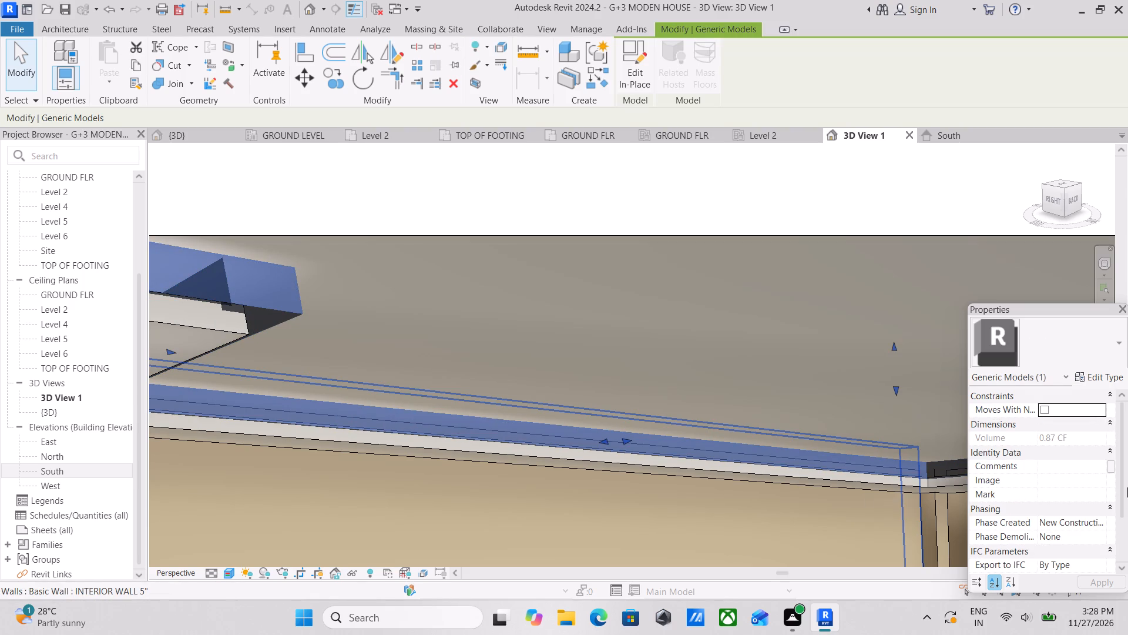
{"action": "scroll", "coordinate": [1102, 493], "scroll_direction": "down", "scroll_amount": 7}
{"action": "scroll", "coordinate": [1065, 499], "scroll_direction": "up", "scroll_amount": 7}
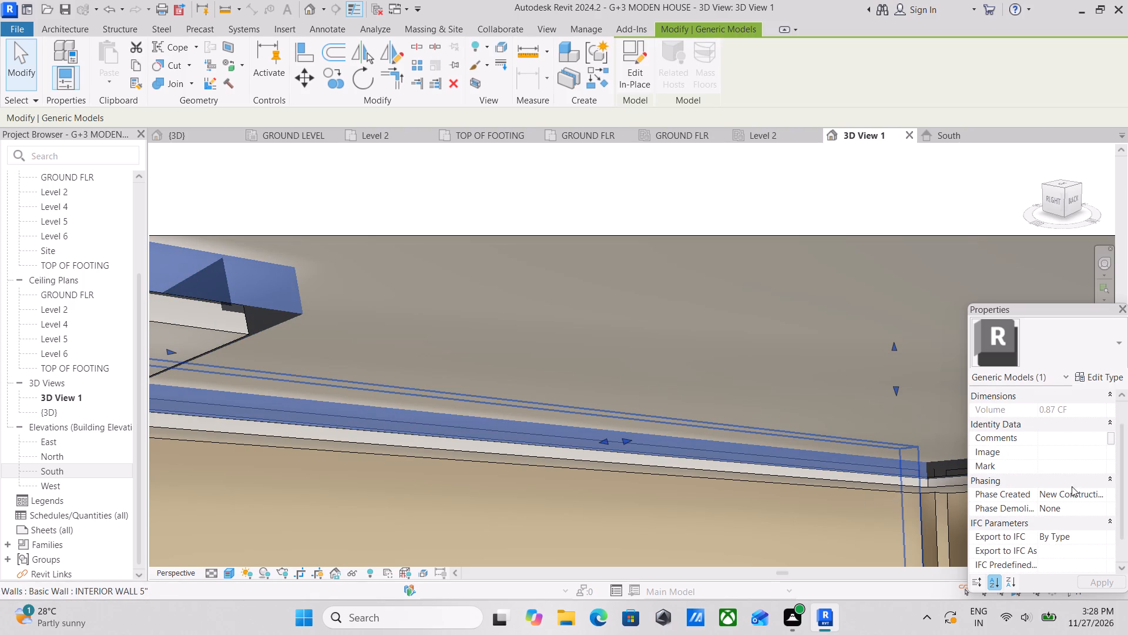
{"action": "scroll", "coordinate": [1068, 479], "scroll_direction": "up", "scroll_amount": 4}
{"action": "scroll", "coordinate": [721, 442], "scroll_direction": "down", "scroll_amount": 3}
{"action": "scroll", "coordinate": [824, 440], "scroll_direction": "down", "scroll_amount": 2}
{"action": "middle_click_drag", "start_coordinate": [819, 440], "coordinate": [610, 441]}
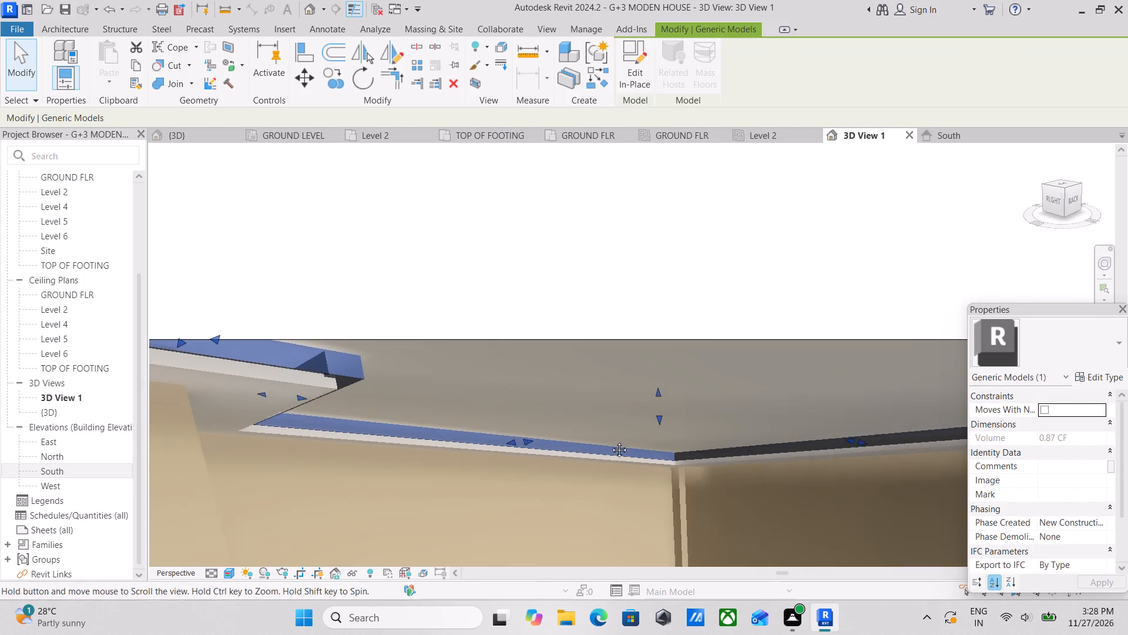
{"action": "middle_click_drag", "start_coordinate": [610, 441], "coordinate": [607, 441]}
{"action": "scroll", "coordinate": [1112, 483], "scroll_direction": "down", "scroll_amount": 6}
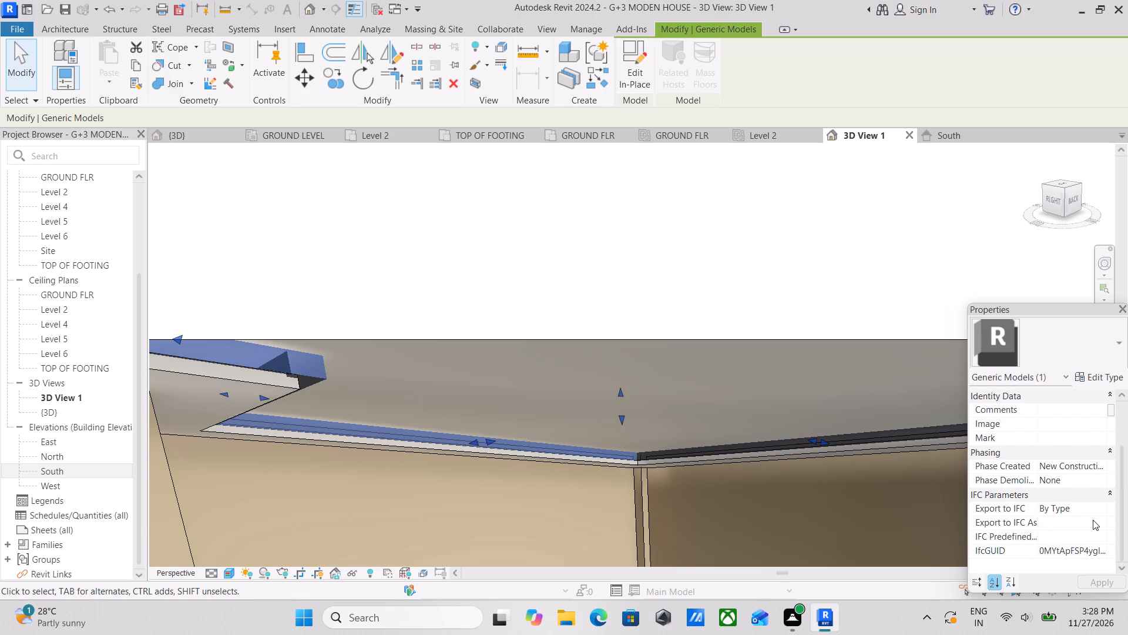
{"action": "scroll", "coordinate": [1092, 519], "scroll_direction": "down", "scroll_amount": 3}
{"action": "scroll", "coordinate": [1080, 531], "scroll_direction": "up", "scroll_amount": 4}
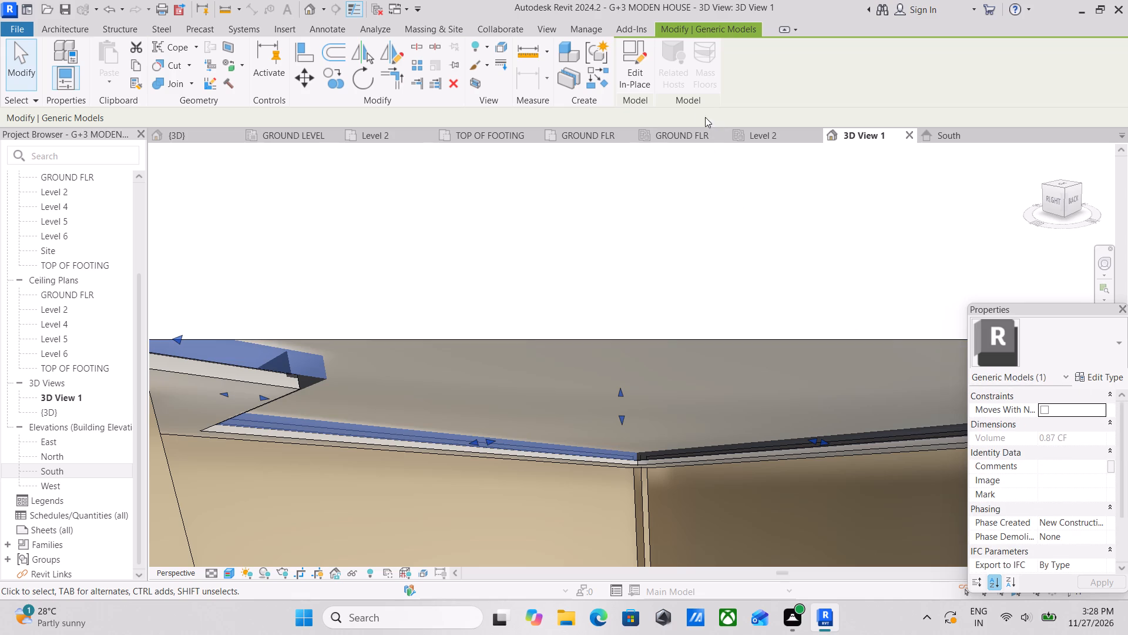
{"action": "left_click", "coordinate": [633, 81]}
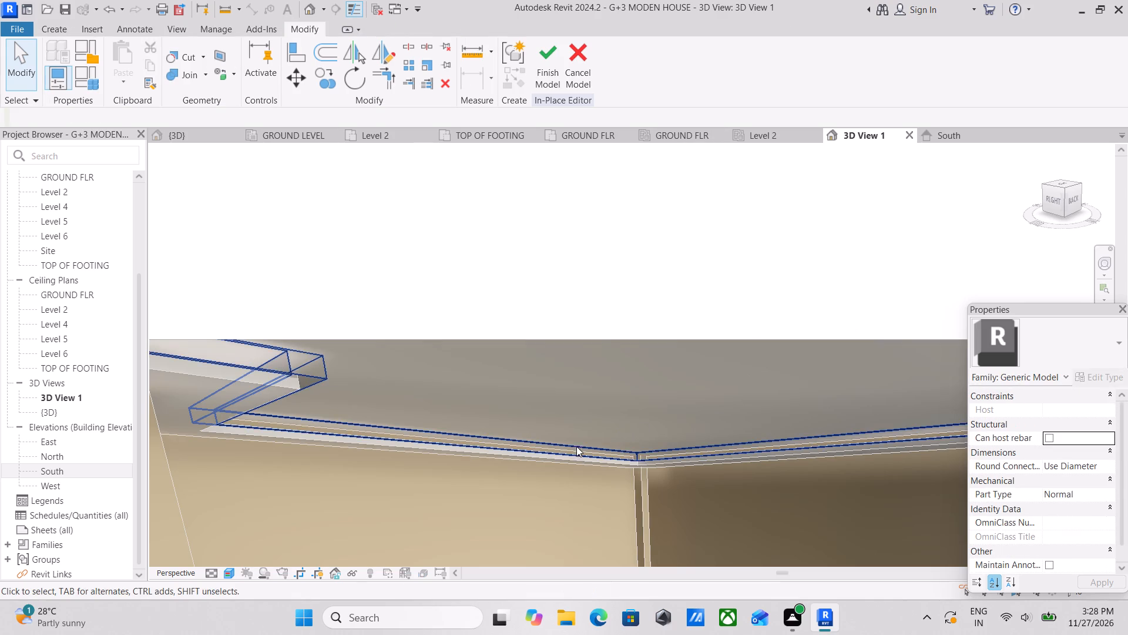
{"action": "left_click", "coordinate": [572, 448]}
{"action": "scroll", "coordinate": [1086, 488], "scroll_direction": "down", "scroll_amount": 1}
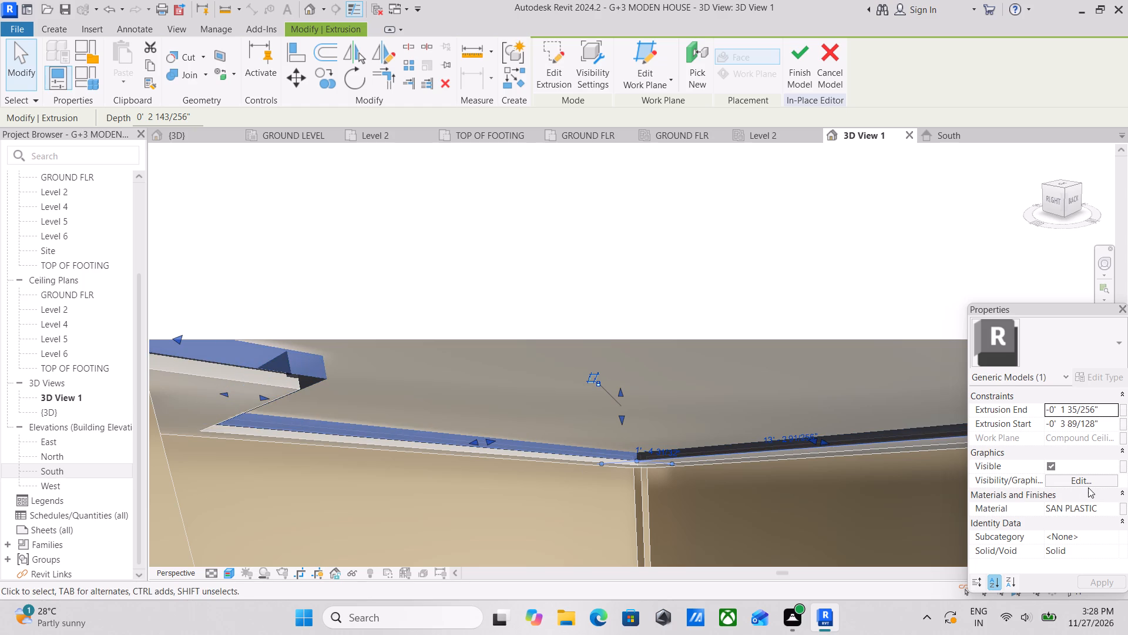
{"action": "left_click", "coordinate": [1113, 507]}
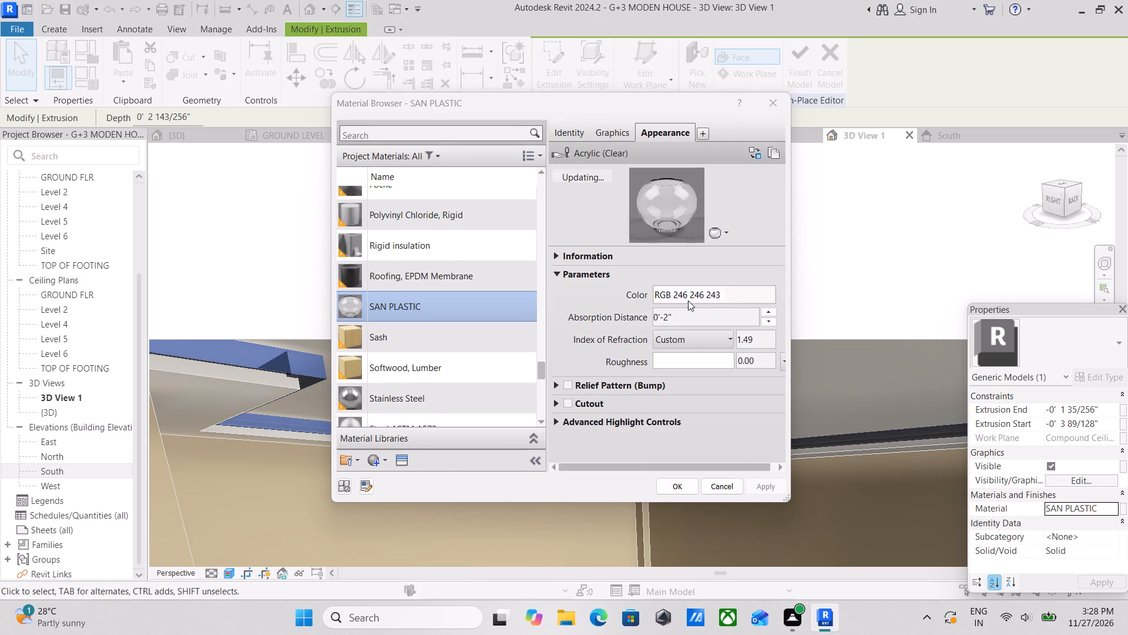
{"action": "left_click", "coordinate": [744, 292]}
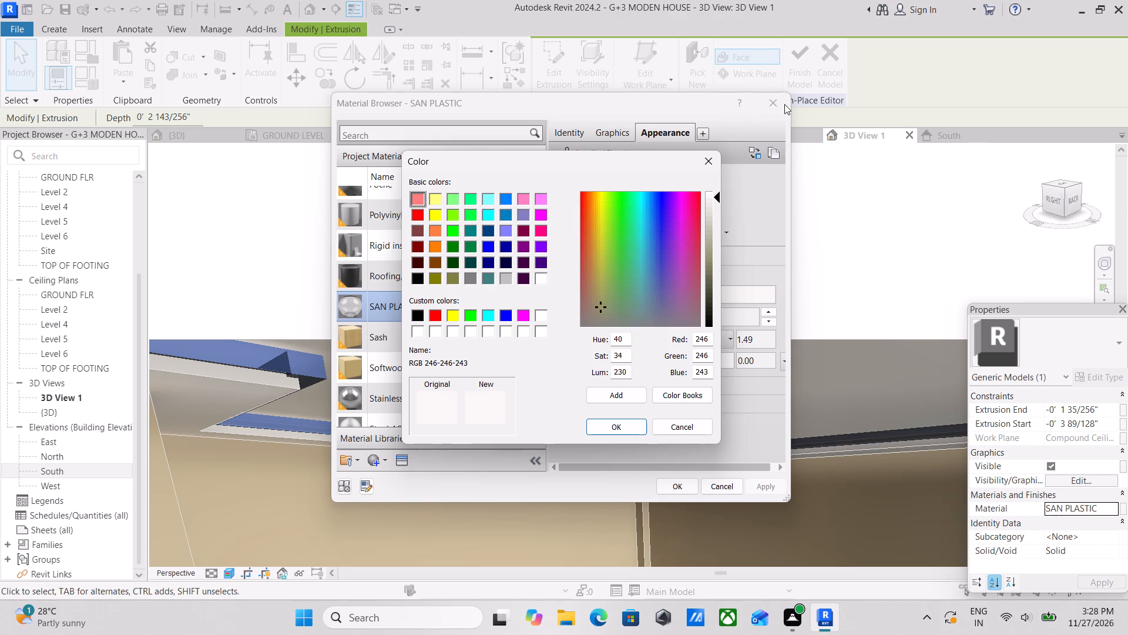
{"action": "left_click", "coordinate": [707, 163]}
{"action": "left_click", "coordinate": [763, 105]}
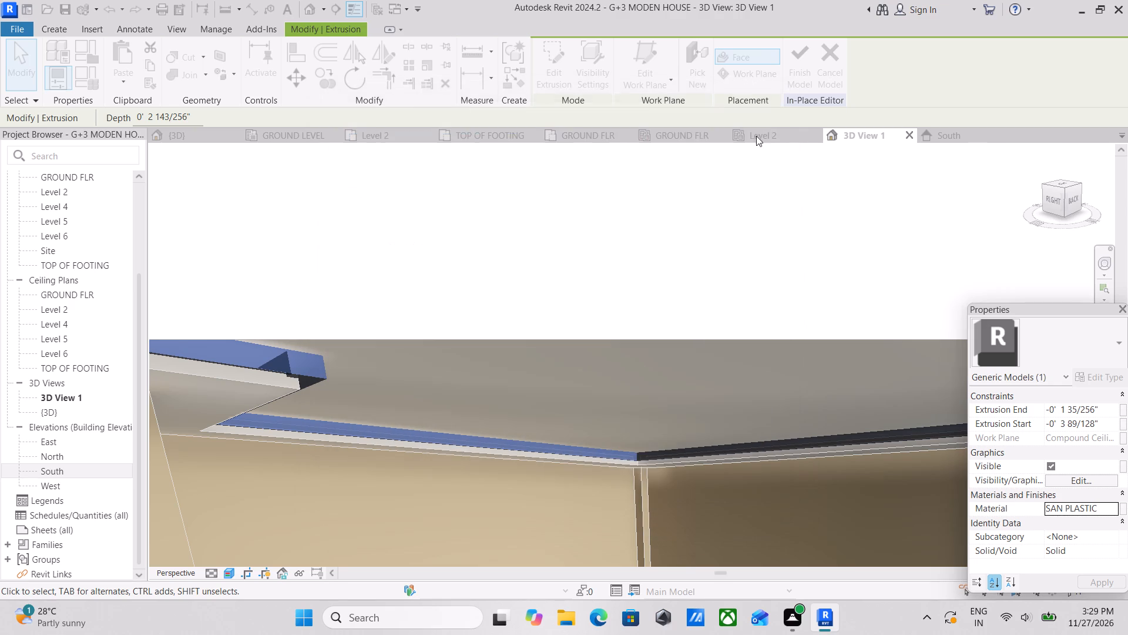
{"action": "left_click", "coordinate": [797, 62]}
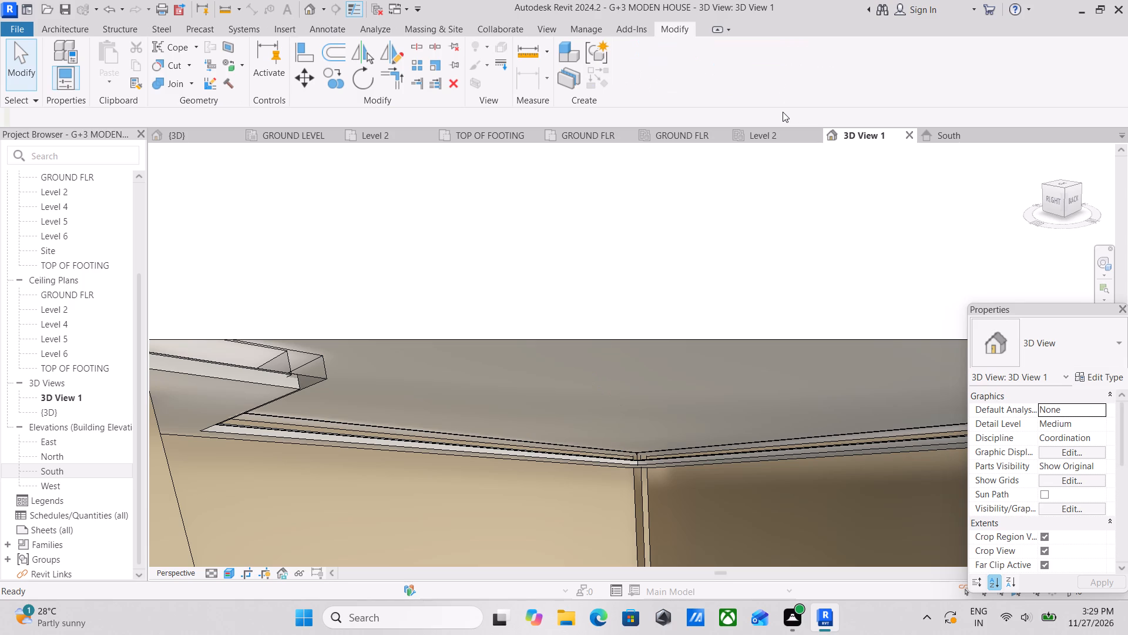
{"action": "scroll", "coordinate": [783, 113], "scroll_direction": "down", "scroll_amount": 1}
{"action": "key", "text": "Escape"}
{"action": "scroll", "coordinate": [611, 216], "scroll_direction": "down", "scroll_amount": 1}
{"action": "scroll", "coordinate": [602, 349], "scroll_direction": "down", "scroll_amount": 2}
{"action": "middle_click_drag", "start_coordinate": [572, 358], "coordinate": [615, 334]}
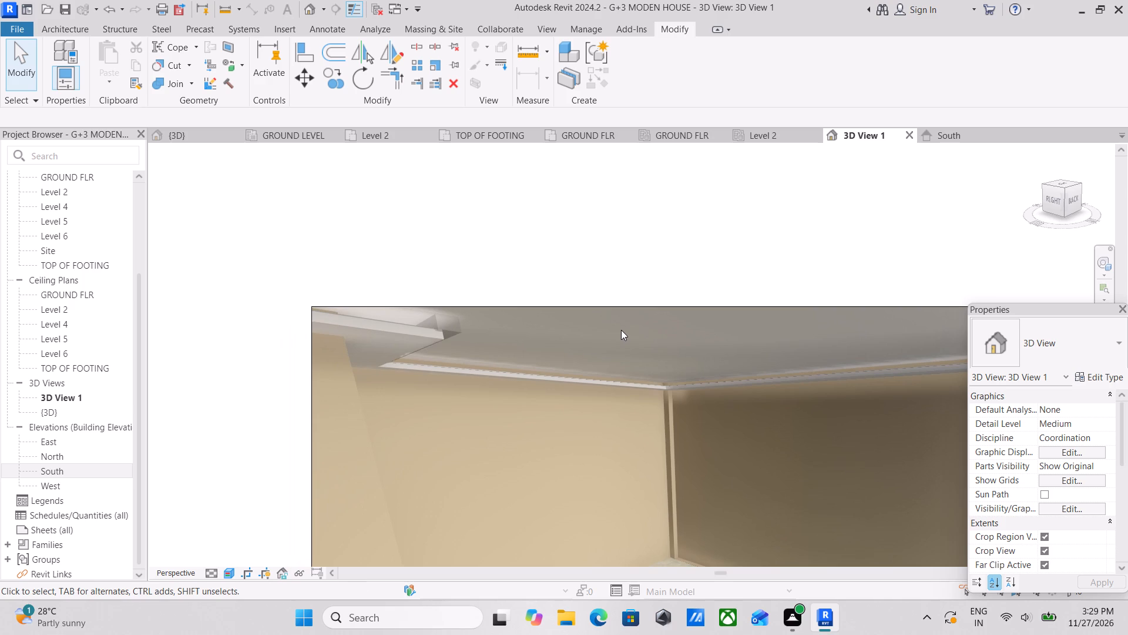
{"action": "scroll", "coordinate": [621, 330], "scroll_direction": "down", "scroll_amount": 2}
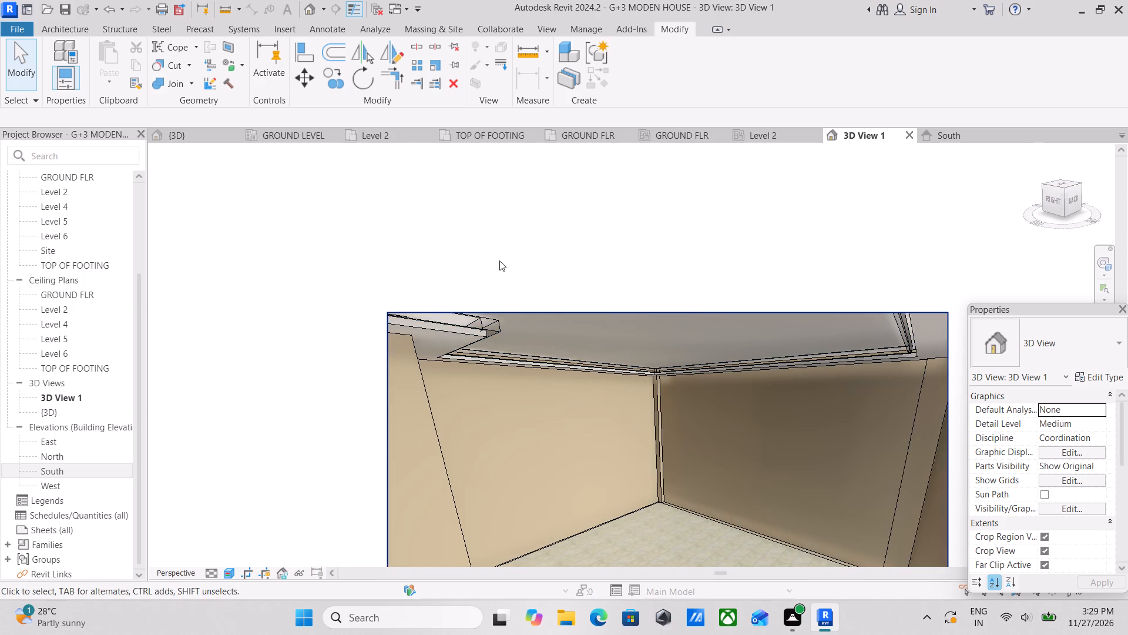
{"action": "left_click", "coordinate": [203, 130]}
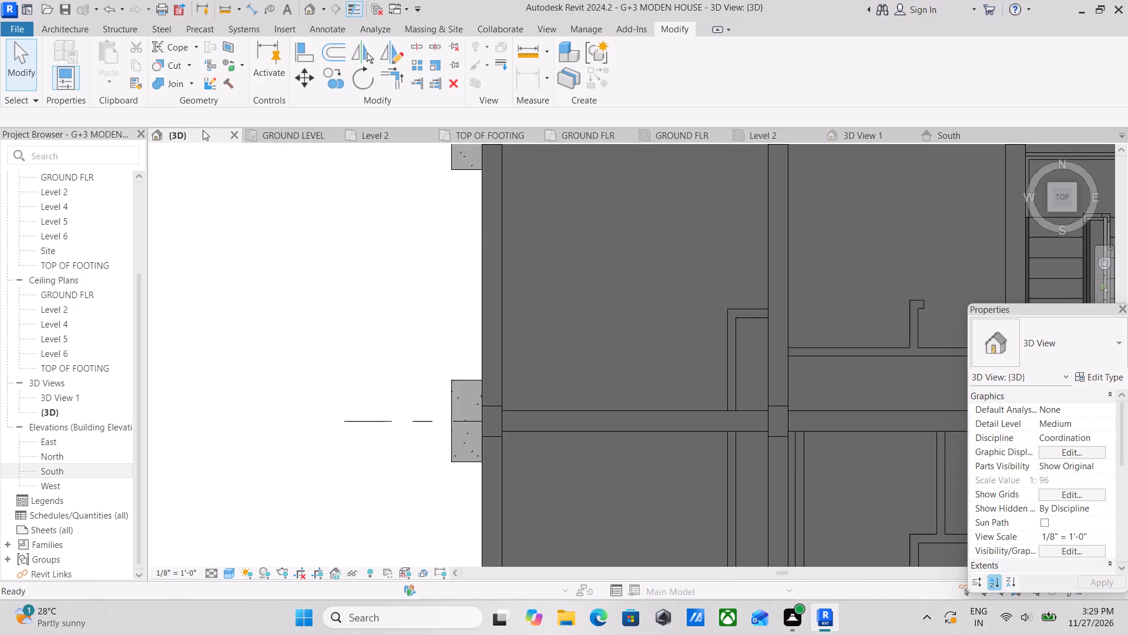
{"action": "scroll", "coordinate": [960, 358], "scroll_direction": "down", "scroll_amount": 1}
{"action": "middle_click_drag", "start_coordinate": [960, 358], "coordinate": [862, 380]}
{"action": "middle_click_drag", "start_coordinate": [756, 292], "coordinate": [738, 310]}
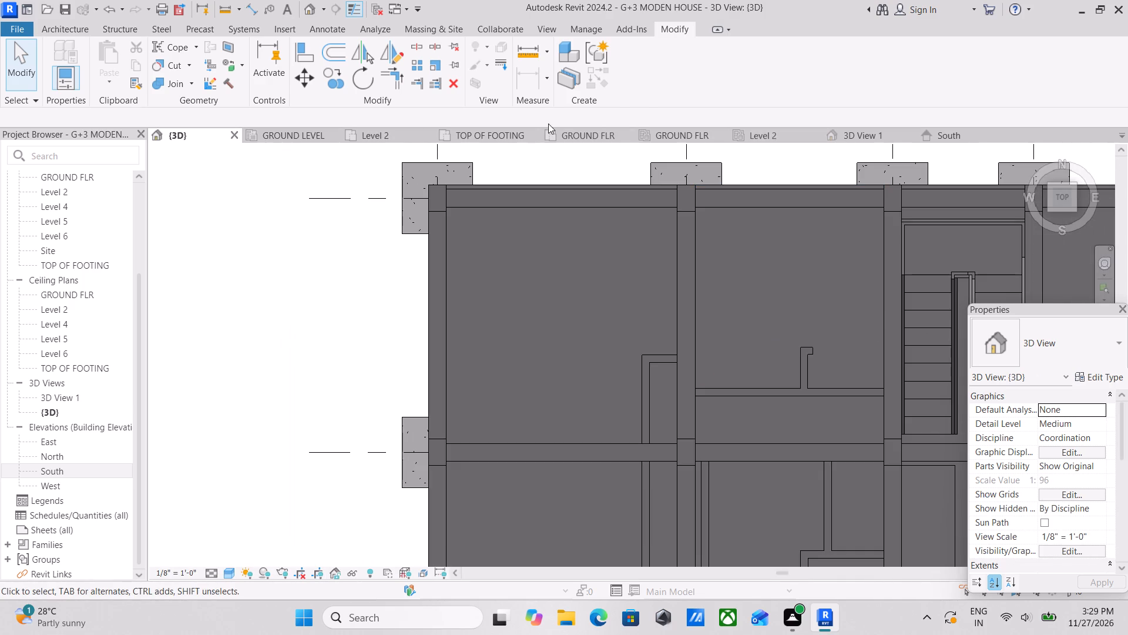
Examine the plastic strip and the surrounding lowered white ceiling in the ground-floor reflected ceiling plan, including the stepped corner.
{"action": "left_click", "coordinate": [706, 133]}
{"action": "middle_click_drag", "start_coordinate": [683, 285], "coordinate": [691, 316]}
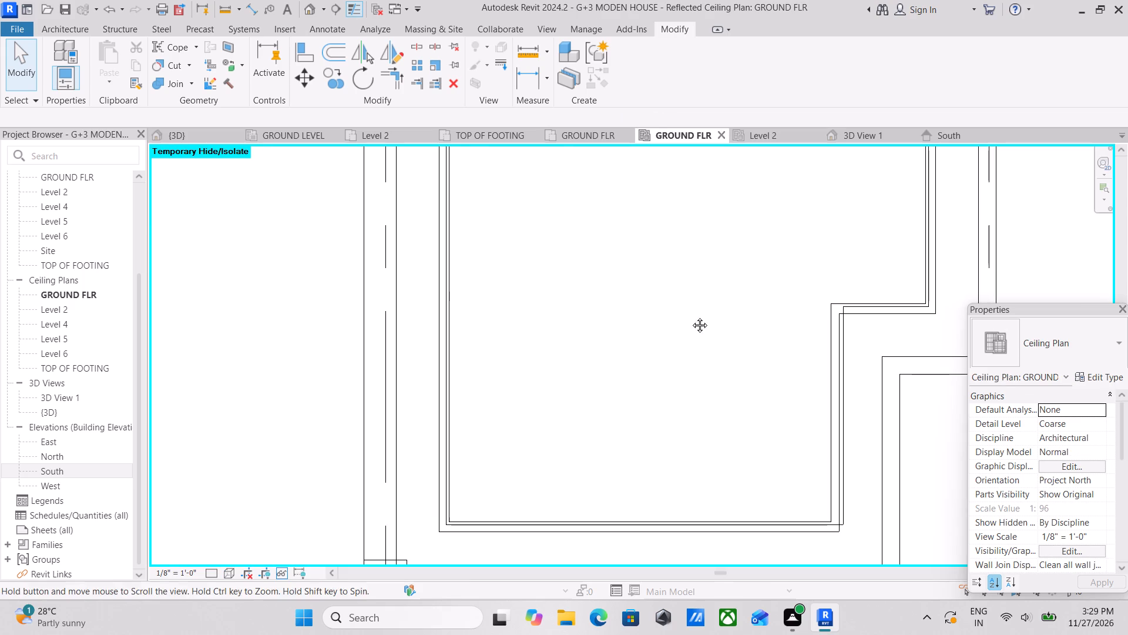
{"action": "middle_click_drag", "start_coordinate": [691, 316], "coordinate": [709, 363]}
{"action": "middle_click_drag", "start_coordinate": [870, 283], "coordinate": [764, 403]}
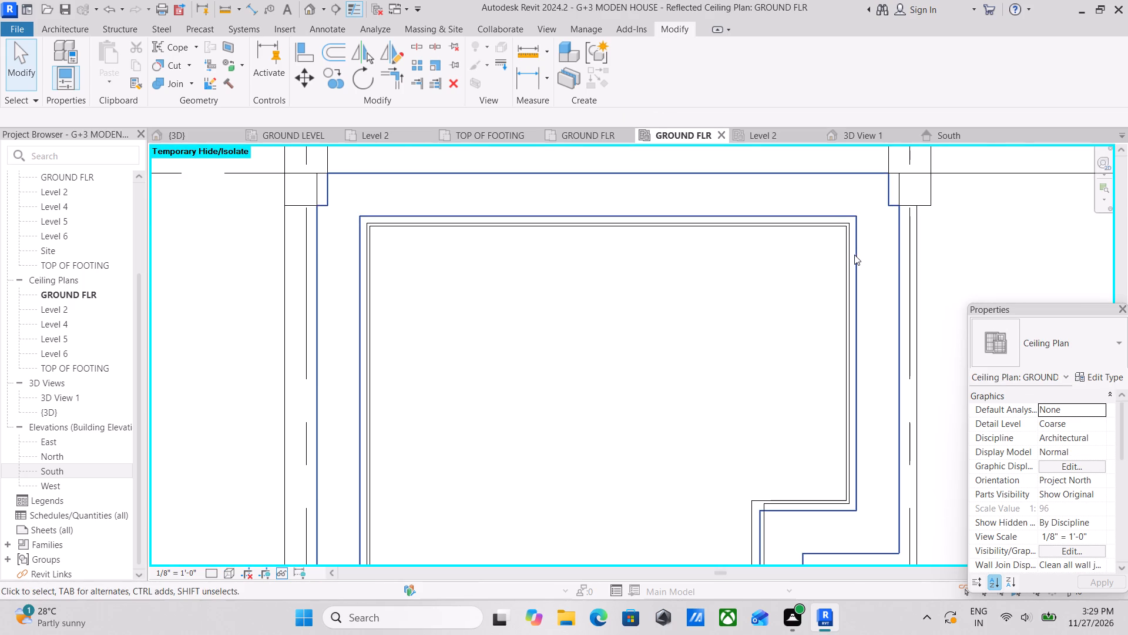
{"action": "scroll", "coordinate": [854, 255], "scroll_direction": "up", "scroll_amount": 2}
{"action": "left_click", "coordinate": [847, 249]}
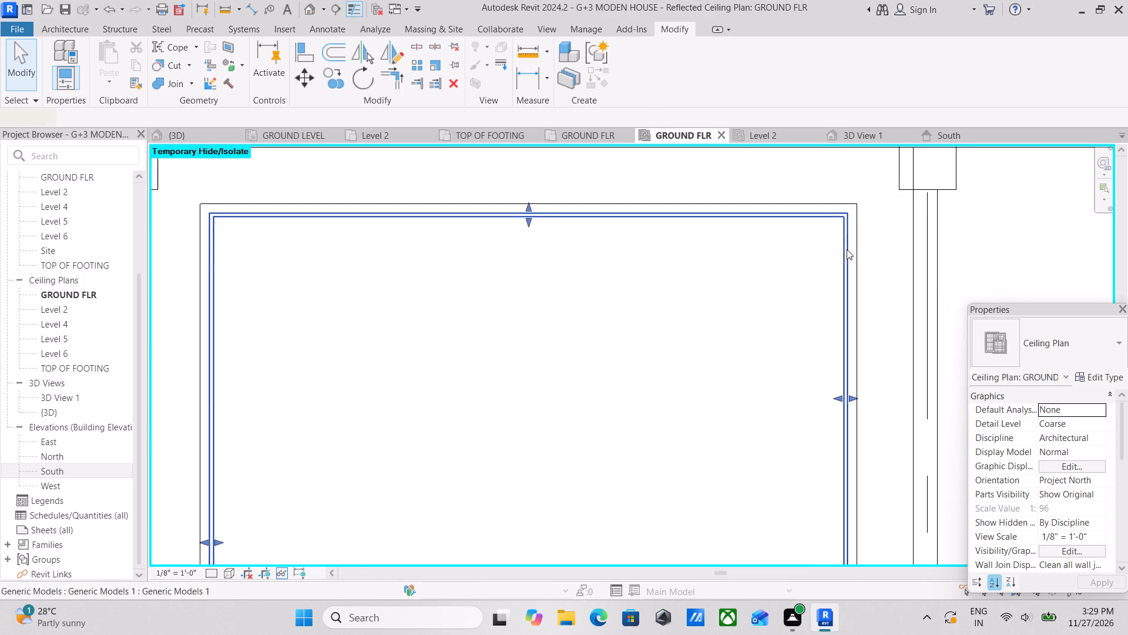
{"action": "scroll", "coordinate": [857, 377], "scroll_direction": "up", "scroll_amount": 1}
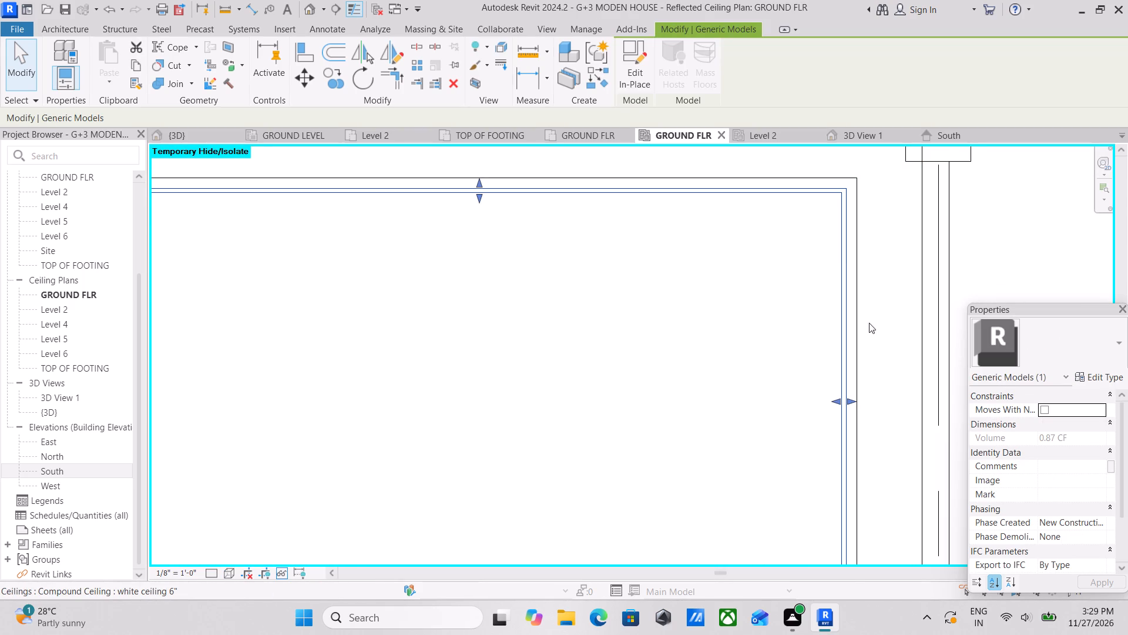
{"action": "left_click", "coordinate": [856, 255]}
{"action": "scroll", "coordinate": [856, 255], "scroll_direction": "down", "scroll_amount": 2}
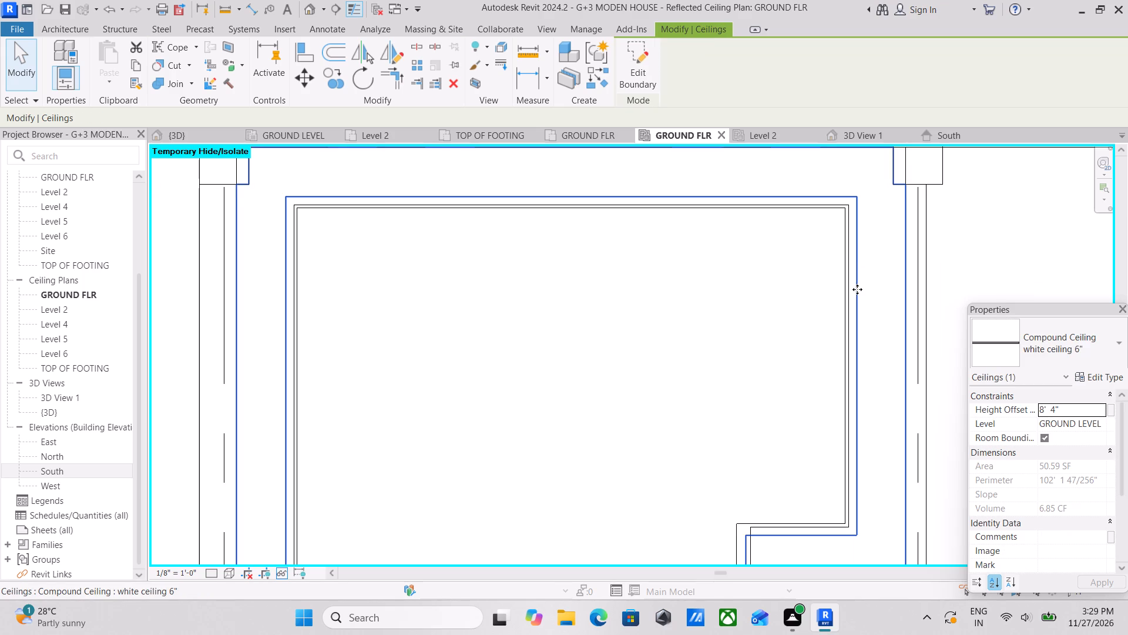
{"action": "middle_click_drag", "start_coordinate": [857, 289], "coordinate": [860, 302]}
{"action": "key", "text": "Escape"}
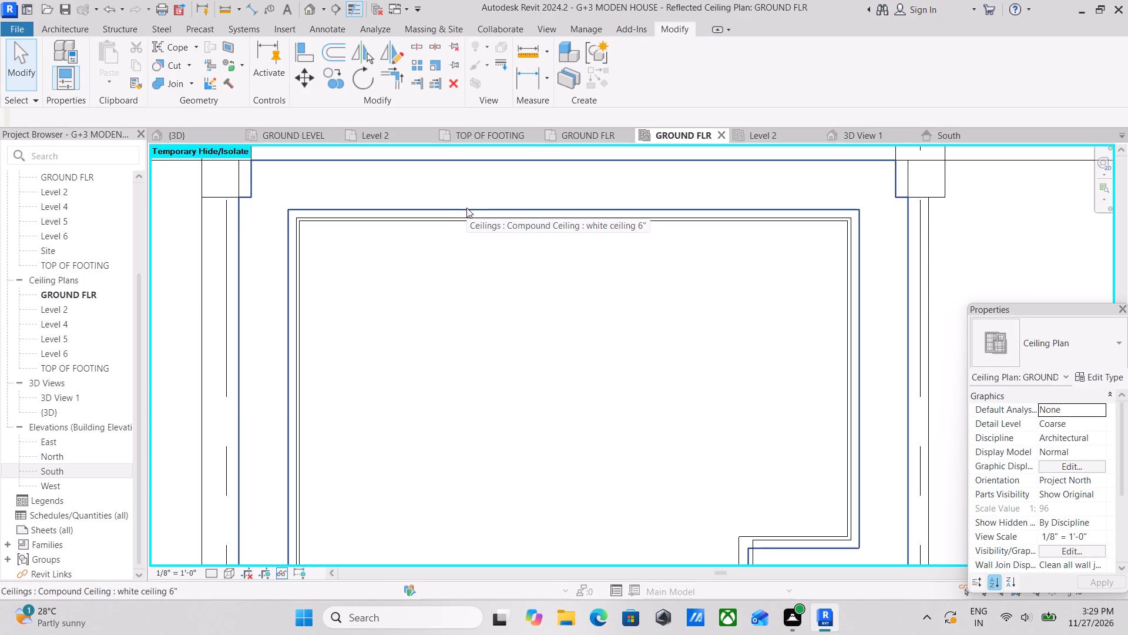
{"action": "left_click", "coordinate": [844, 366]}
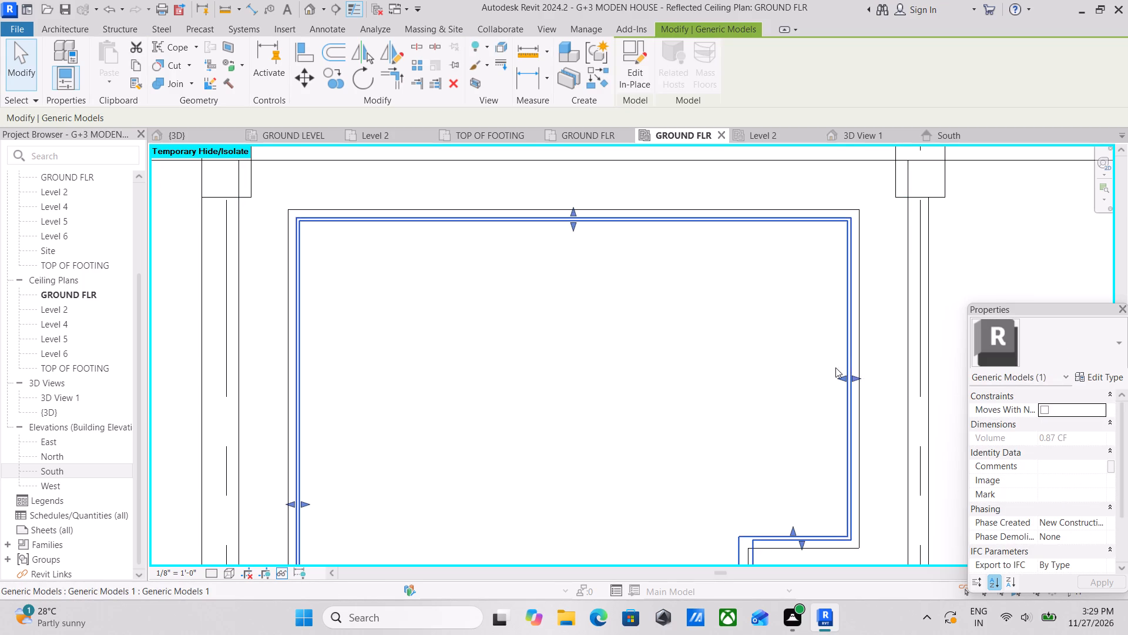
{"action": "scroll", "coordinate": [785, 379], "scroll_direction": "down", "scroll_amount": 1}
{"action": "middle_click_drag", "start_coordinate": [785, 379], "coordinate": [860, 285]}
{"action": "middle_click_drag", "start_coordinate": [764, 373], "coordinate": [825, 360]}
{"action": "scroll", "coordinate": [550, 377], "scroll_direction": "up", "scroll_amount": 2}
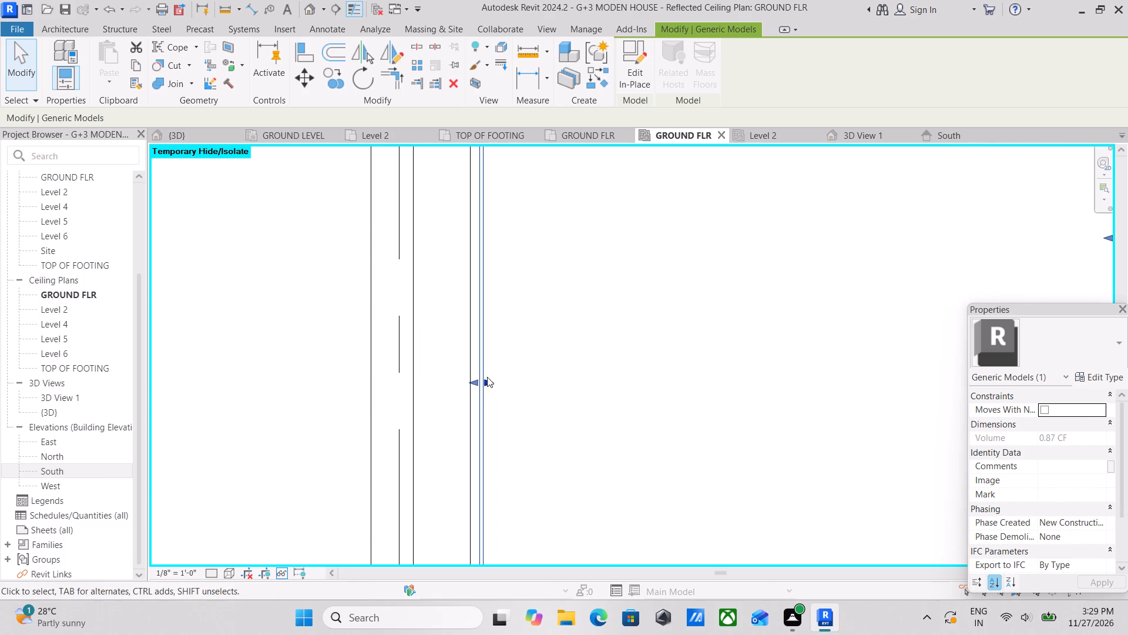
{"action": "middle_click_drag", "start_coordinate": [534, 356], "coordinate": [627, 358]}
{"action": "scroll", "coordinate": [673, 339], "scroll_direction": "down", "scroll_amount": 3}
{"action": "middle_click_drag", "start_coordinate": [723, 342], "coordinate": [582, 342]}
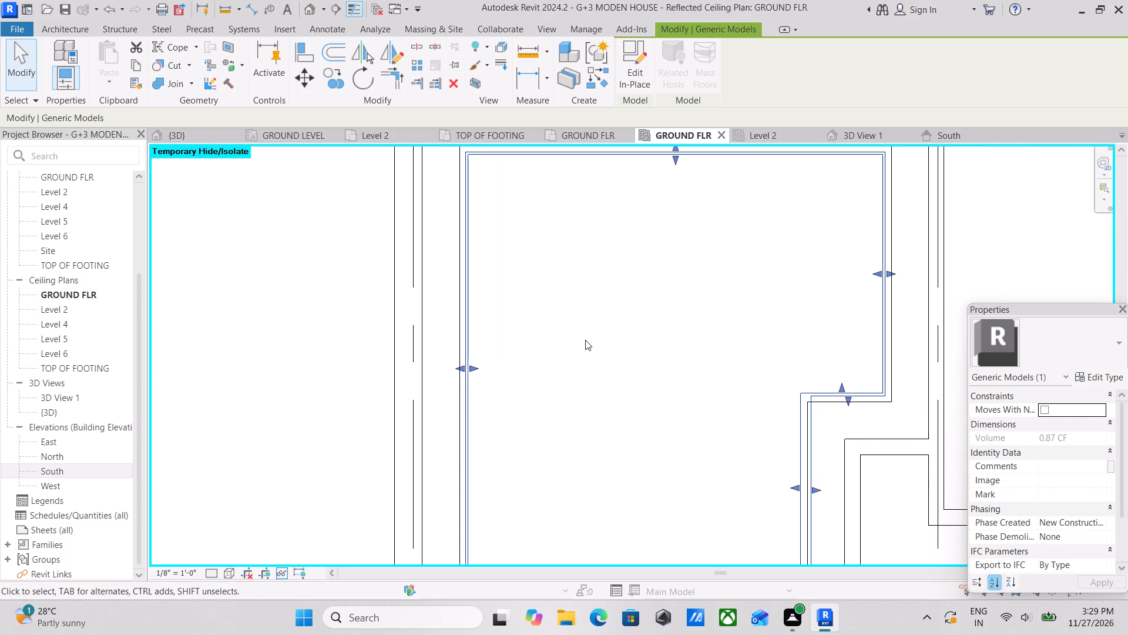
{"action": "key", "text": "Escape"}
{"action": "middle_click_drag", "start_coordinate": [770, 320], "coordinate": [701, 347]}
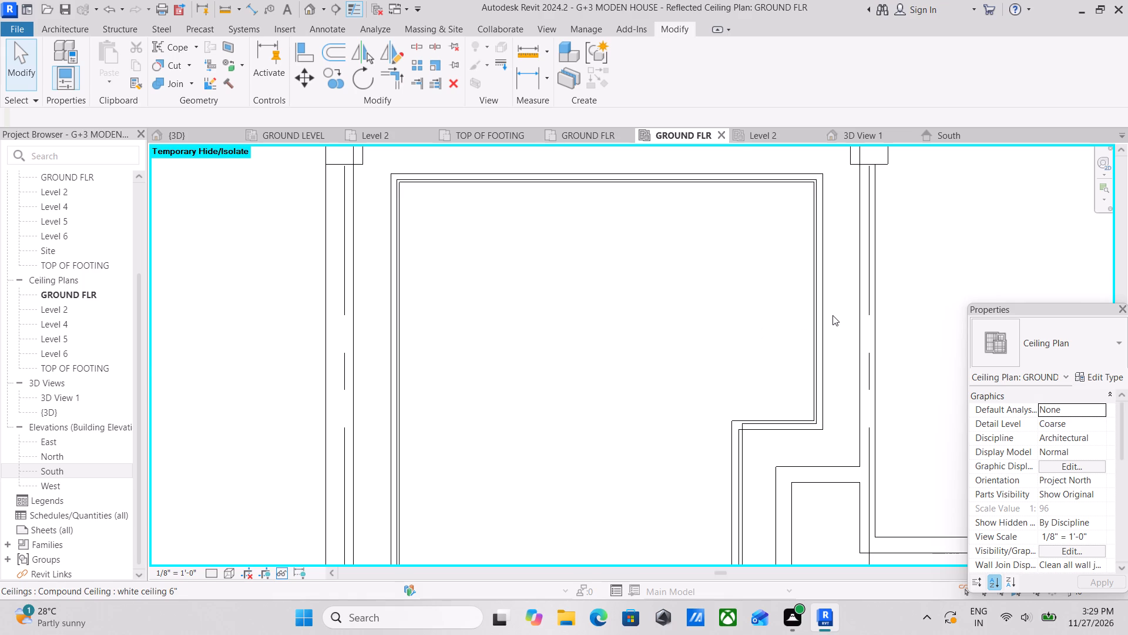
Create a new family from the English-Imperial template Generic Model ceiling based.
{"action": "left_click", "coordinate": [21, 25]}
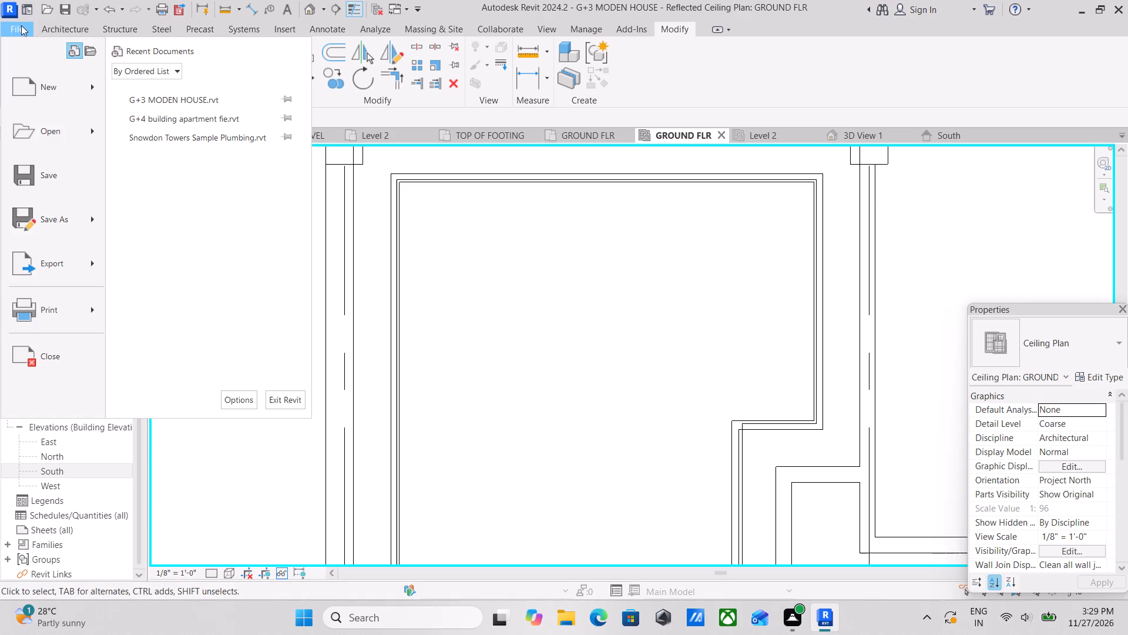
{"action": "left_click", "coordinate": [97, 87]}
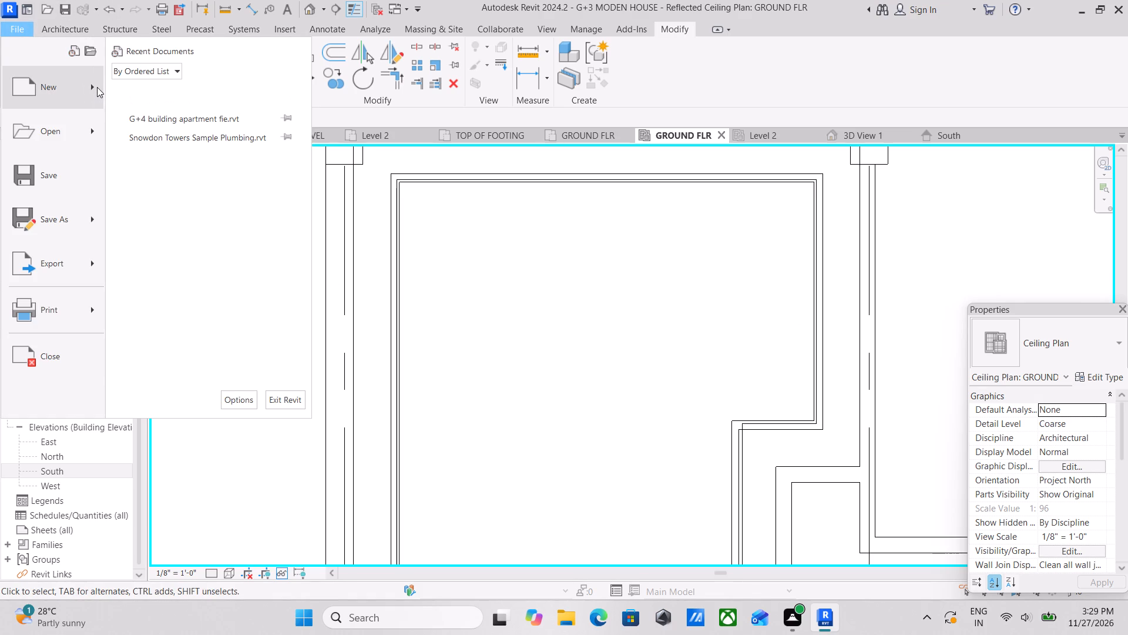
{"action": "key", "text": "Escape"}
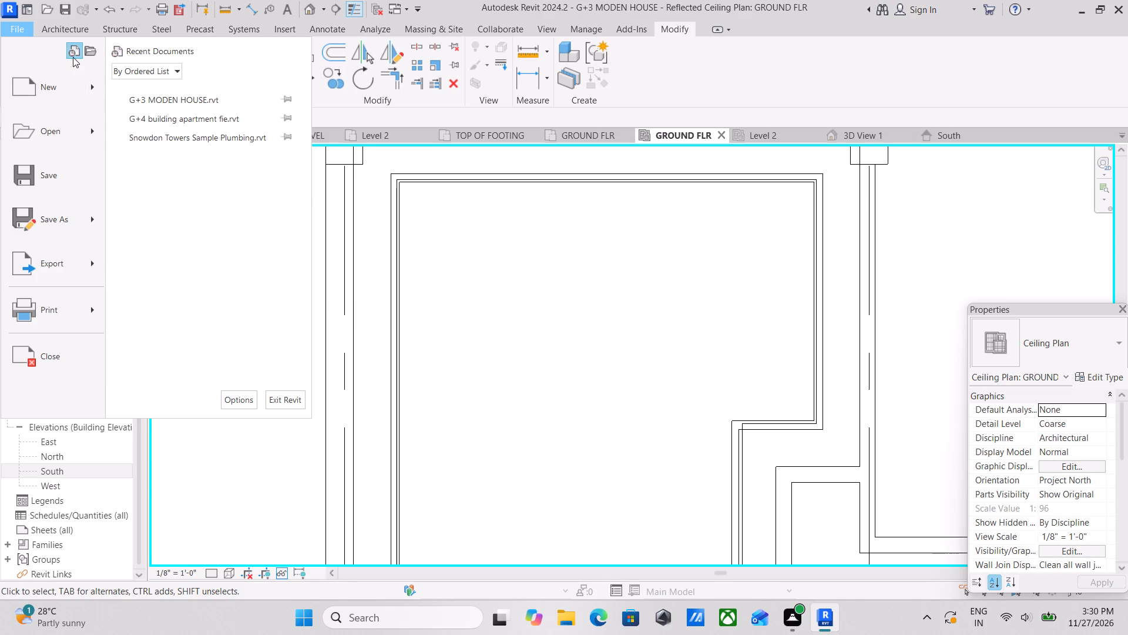
{"action": "left_click", "coordinate": [91, 86]}
{"action": "left_click", "coordinate": [204, 132]}
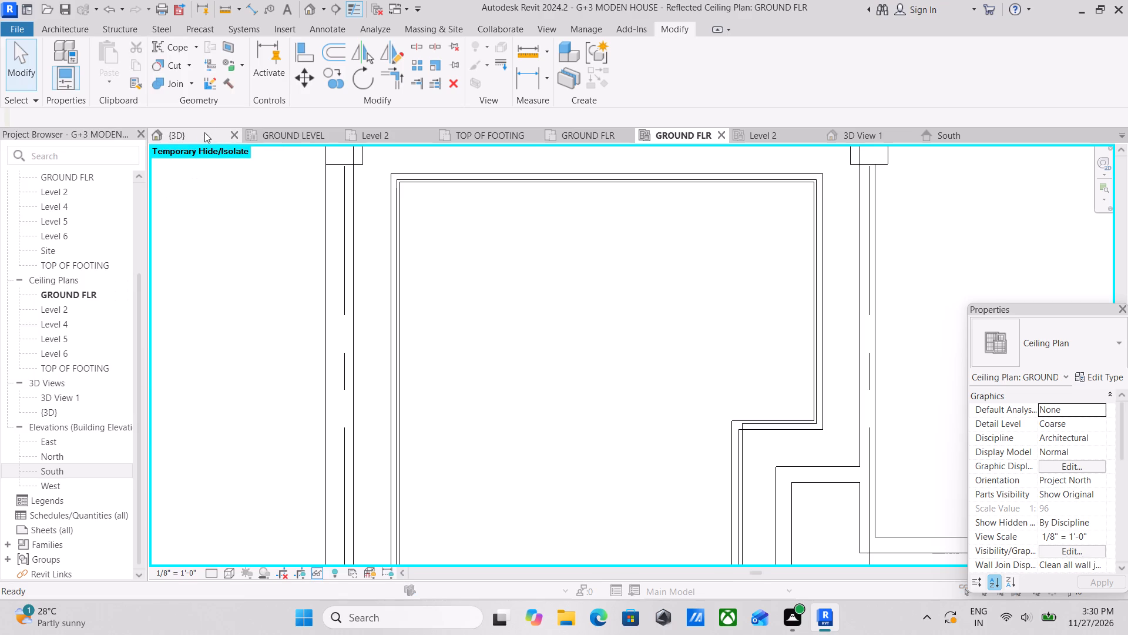
{"action": "scroll", "coordinate": [597, 284], "scroll_direction": "down", "scroll_amount": 1}
{"action": "scroll", "coordinate": [456, 261], "scroll_direction": "down", "scroll_amount": 5}
{"action": "scroll", "coordinate": [465, 309], "scroll_direction": "down", "scroll_amount": 8}
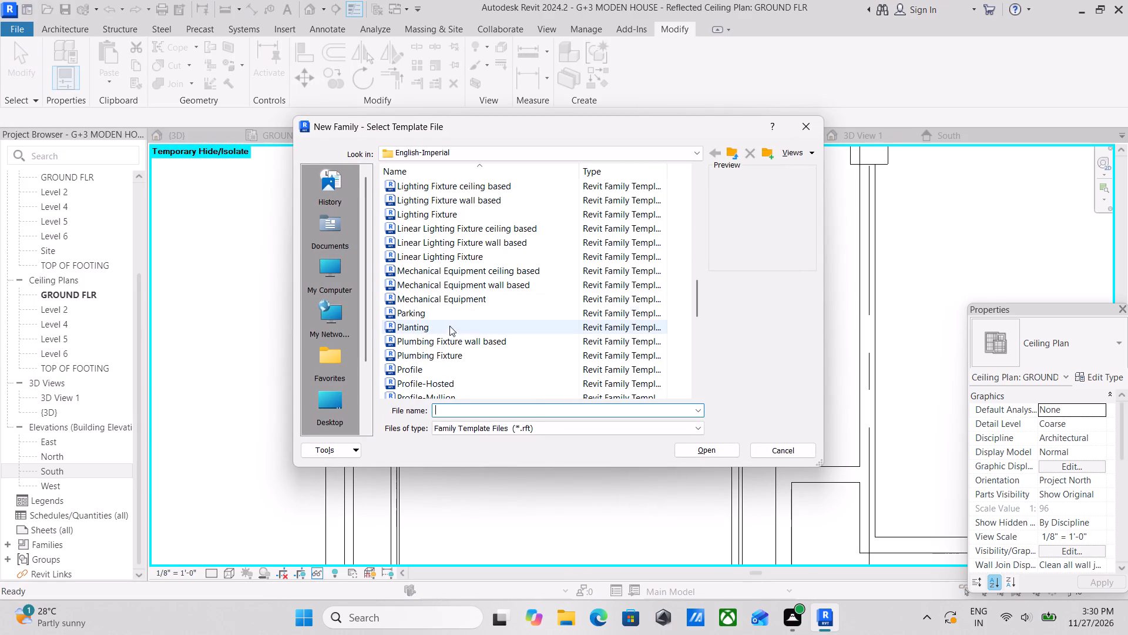
{"action": "scroll", "coordinate": [448, 303], "scroll_direction": "up", "scroll_amount": 1}
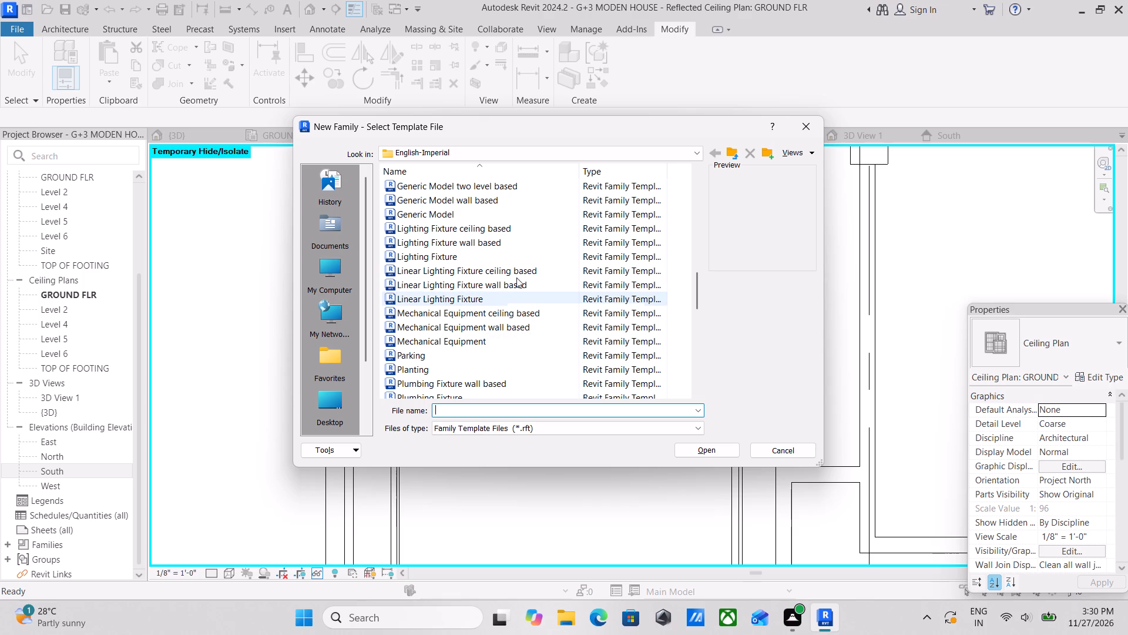
{"action": "left_click", "coordinate": [437, 256]}
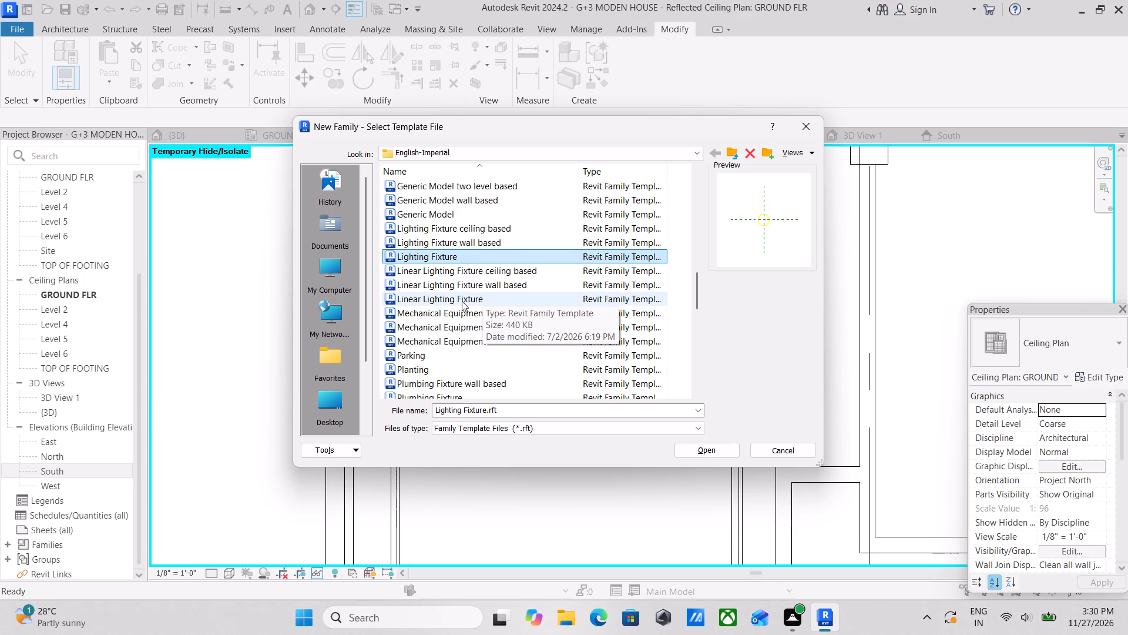
{"action": "scroll", "coordinate": [444, 309], "scroll_direction": "down", "scroll_amount": 9}
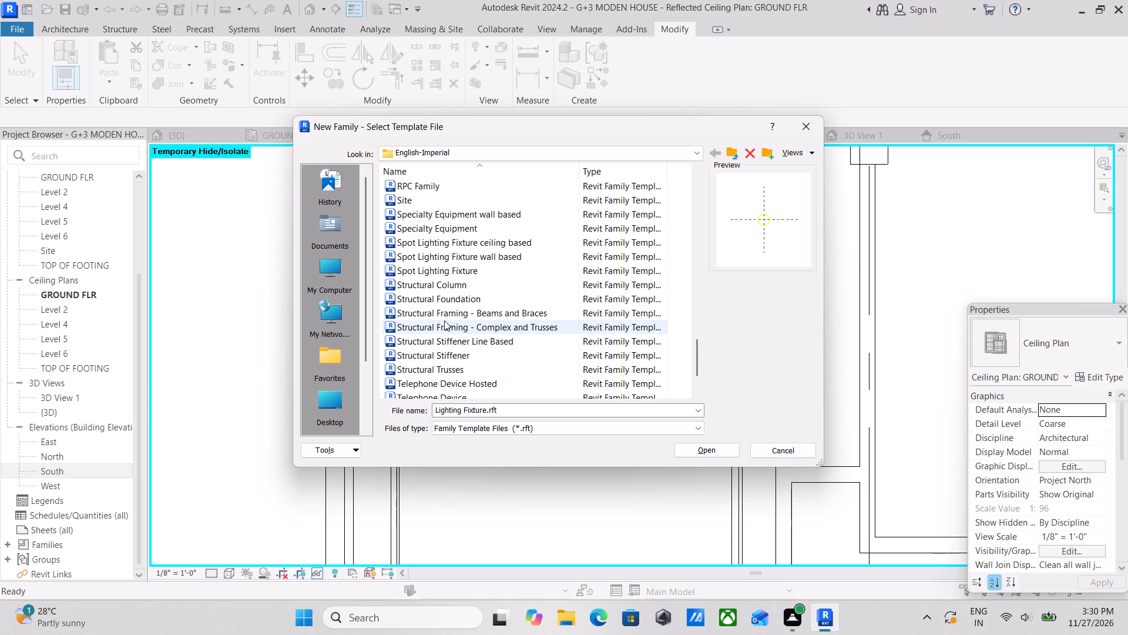
{"action": "scroll", "coordinate": [444, 327], "scroll_direction": "down", "scroll_amount": 7}
{"action": "scroll", "coordinate": [446, 335], "scroll_direction": "up", "scroll_amount": 3}
{"action": "scroll", "coordinate": [473, 276], "scroll_direction": "up", "scroll_amount": 3}
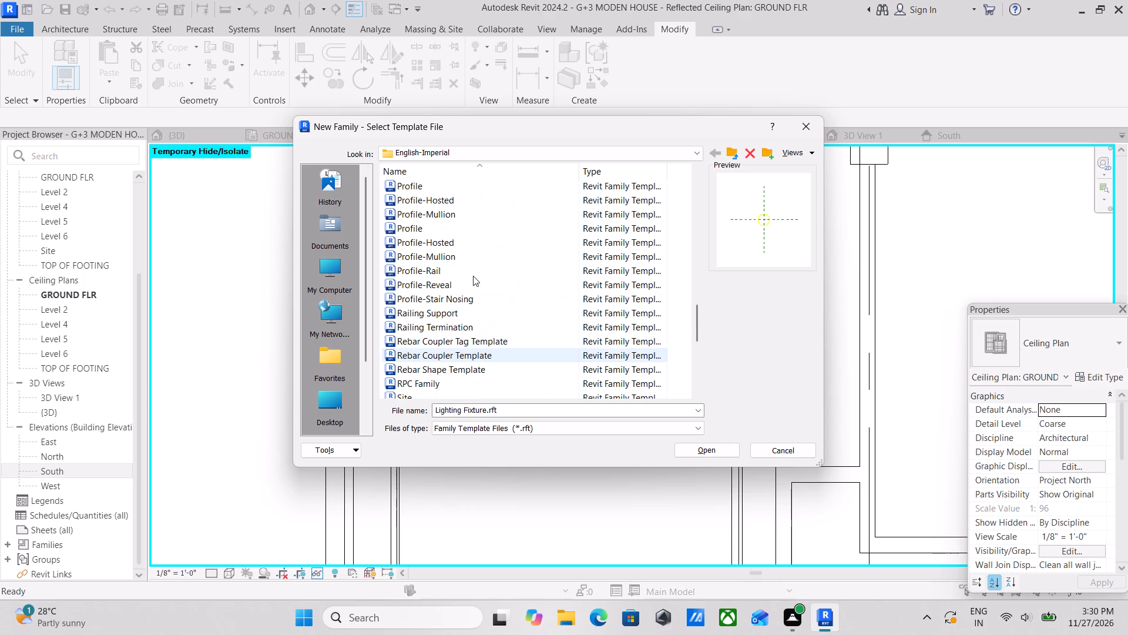
{"action": "scroll", "coordinate": [451, 232], "scroll_direction": "up", "scroll_amount": 5}
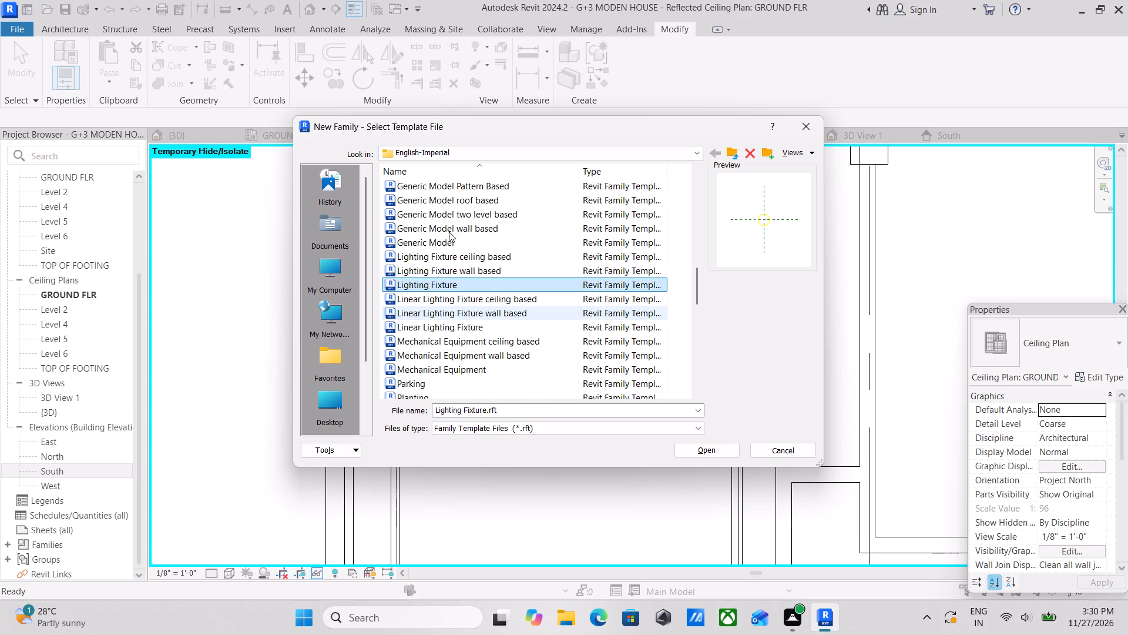
{"action": "scroll", "coordinate": [451, 280], "scroll_direction": "up", "scroll_amount": 1}
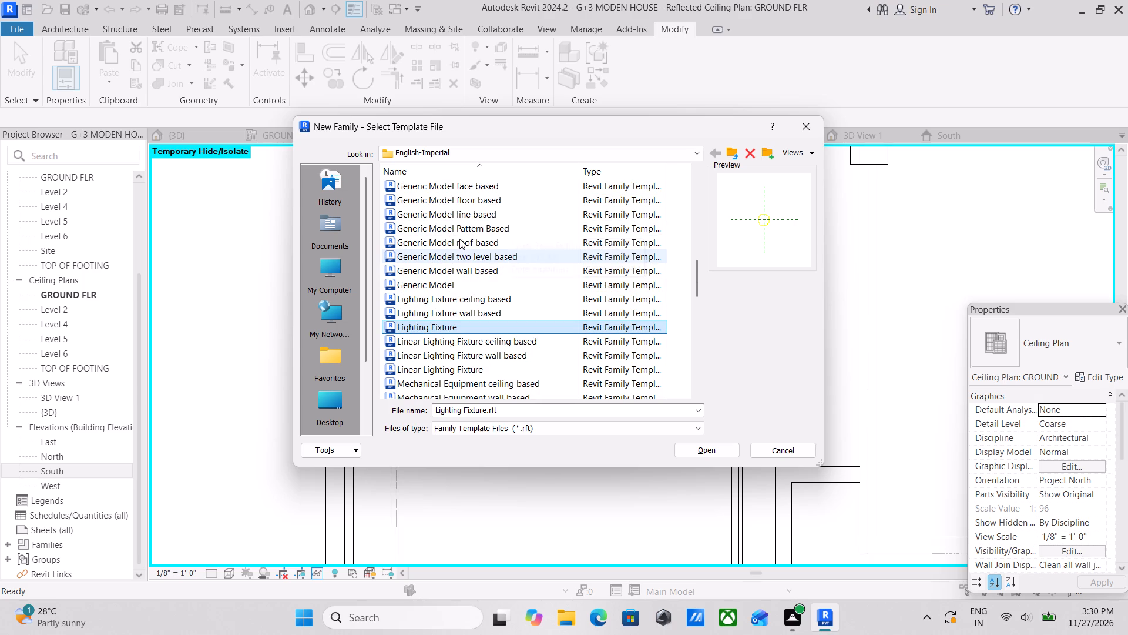
{"action": "scroll", "coordinate": [454, 251], "scroll_direction": "up", "scroll_amount": 1}
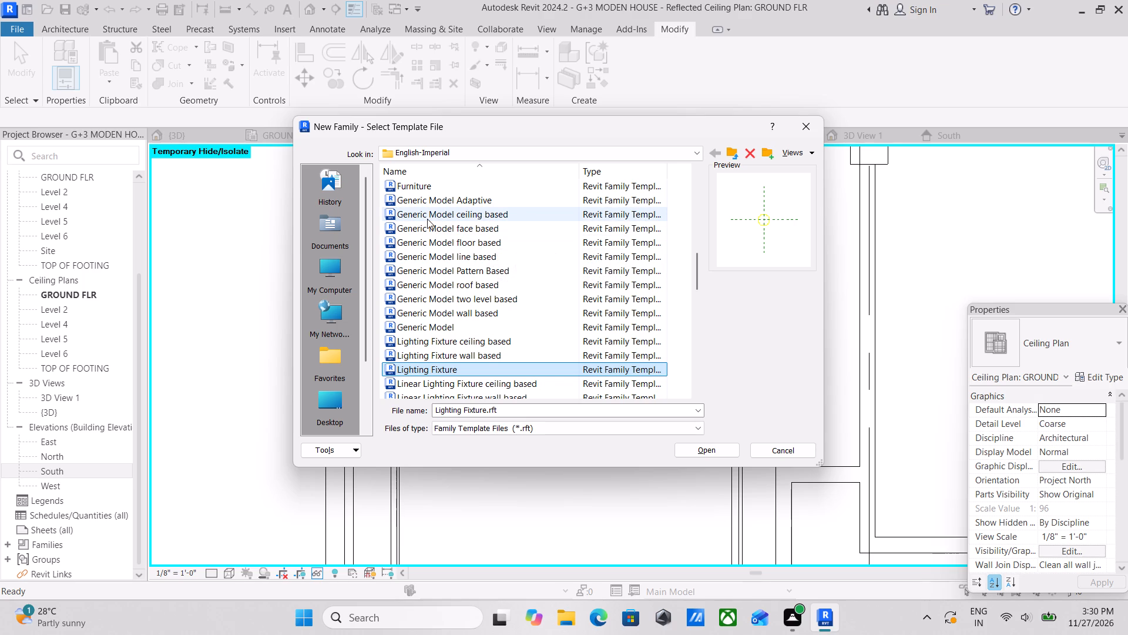
{"action": "left_click", "coordinate": [466, 212]}
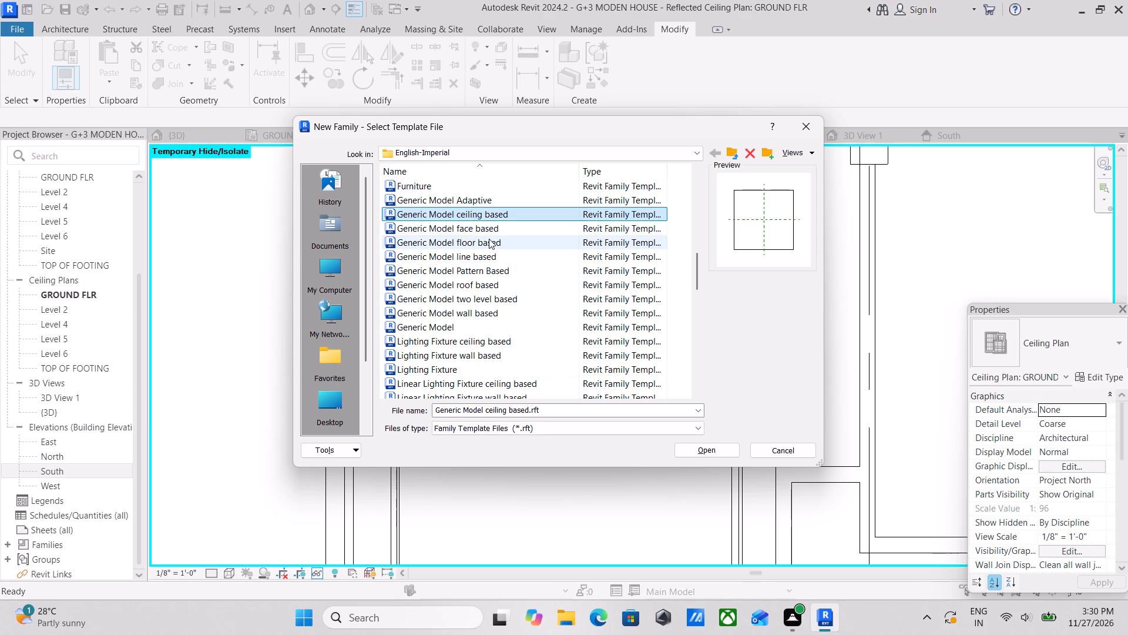
{"action": "left_click", "coordinate": [449, 213]}
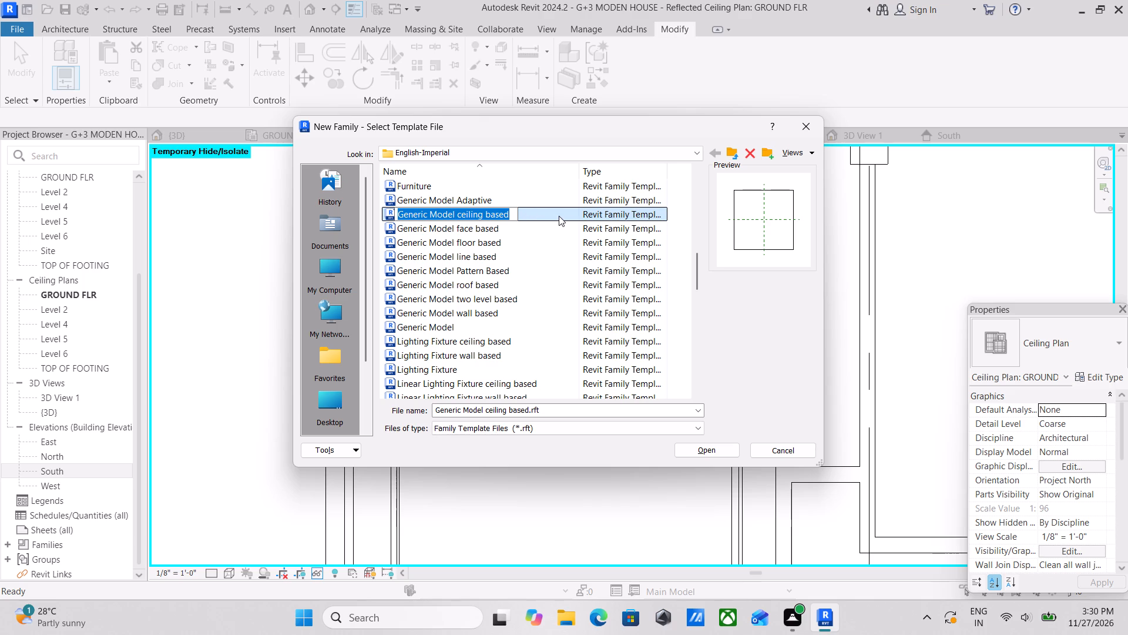
{"action": "left_click", "coordinate": [559, 215]}
{"action": "left_click", "coordinate": [710, 451]}
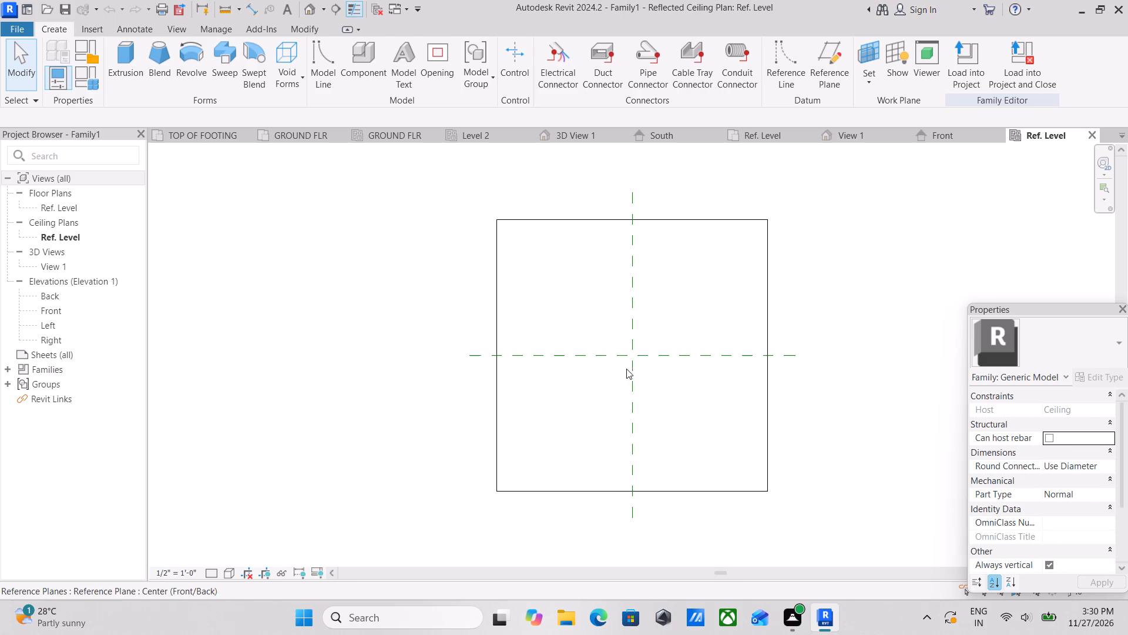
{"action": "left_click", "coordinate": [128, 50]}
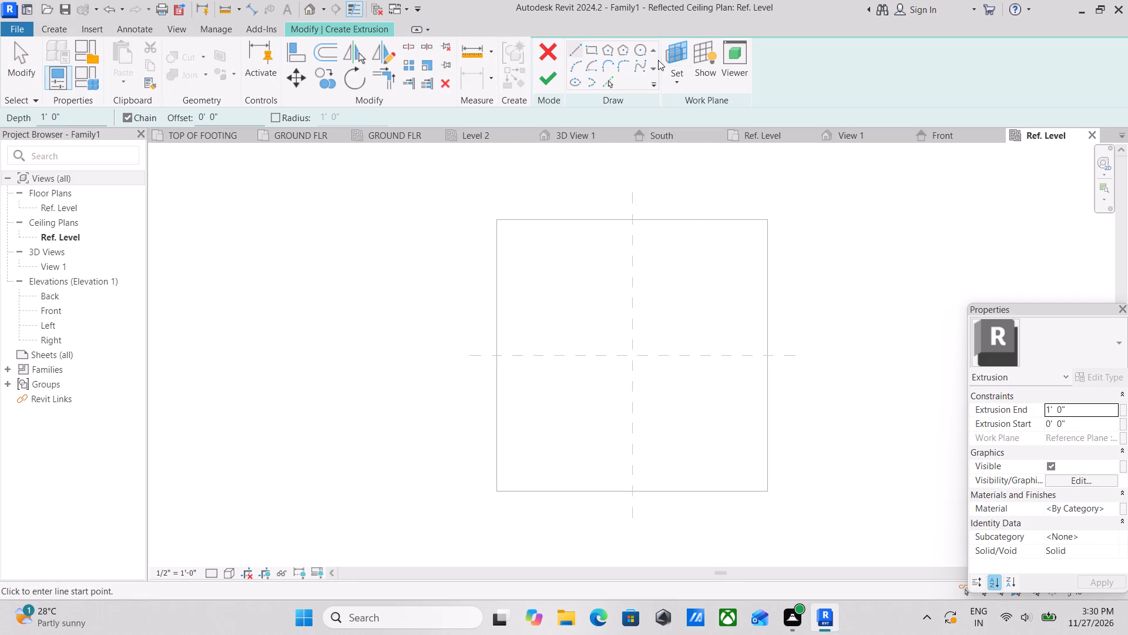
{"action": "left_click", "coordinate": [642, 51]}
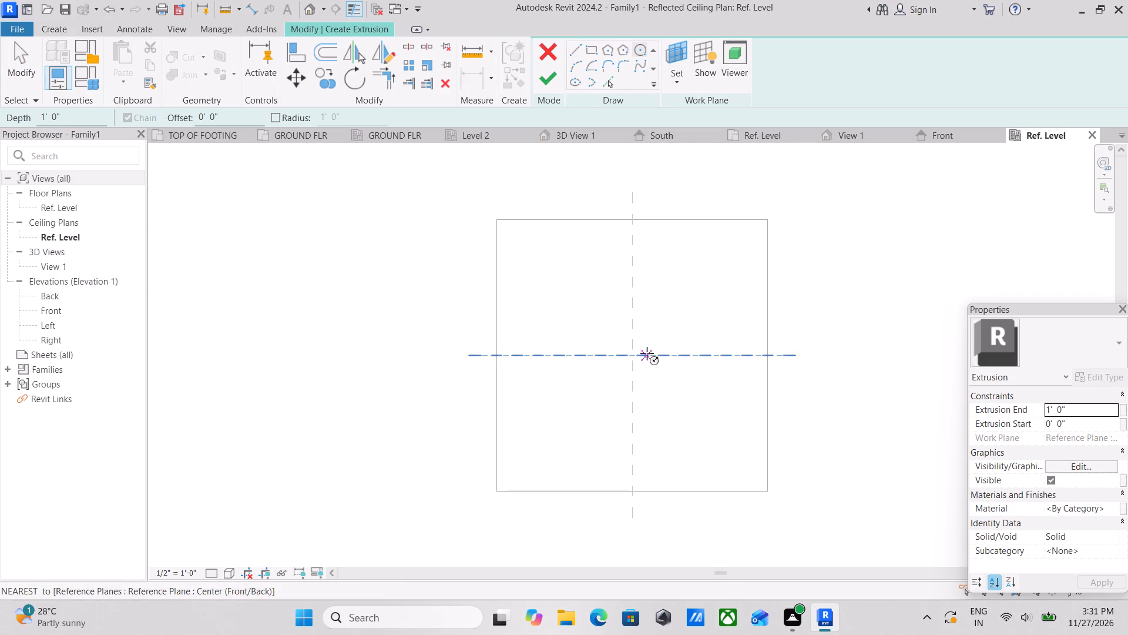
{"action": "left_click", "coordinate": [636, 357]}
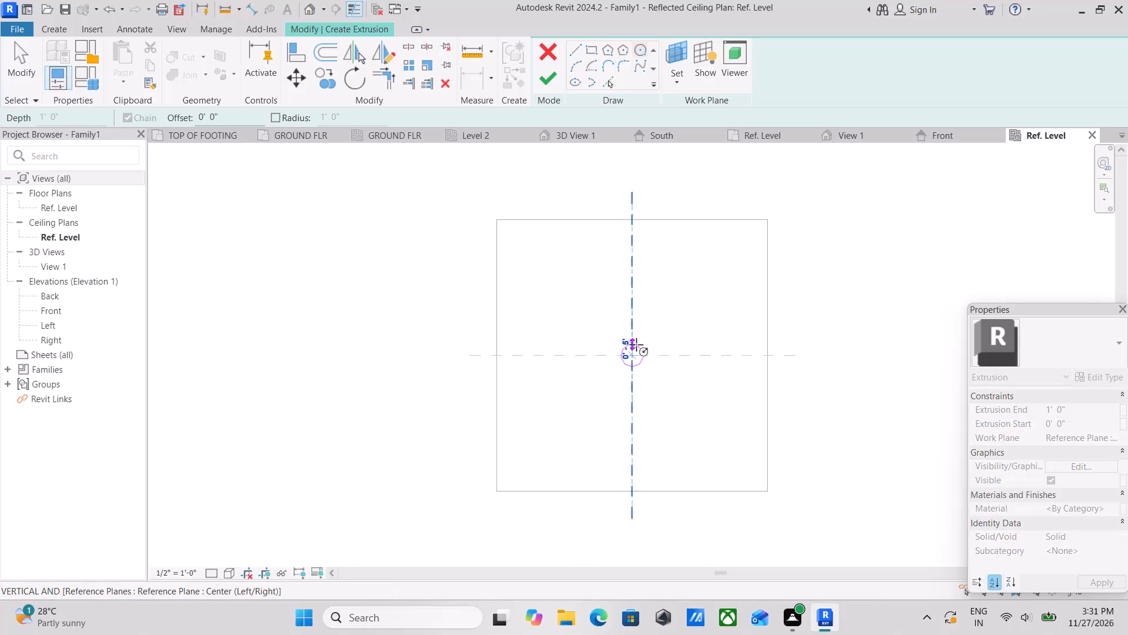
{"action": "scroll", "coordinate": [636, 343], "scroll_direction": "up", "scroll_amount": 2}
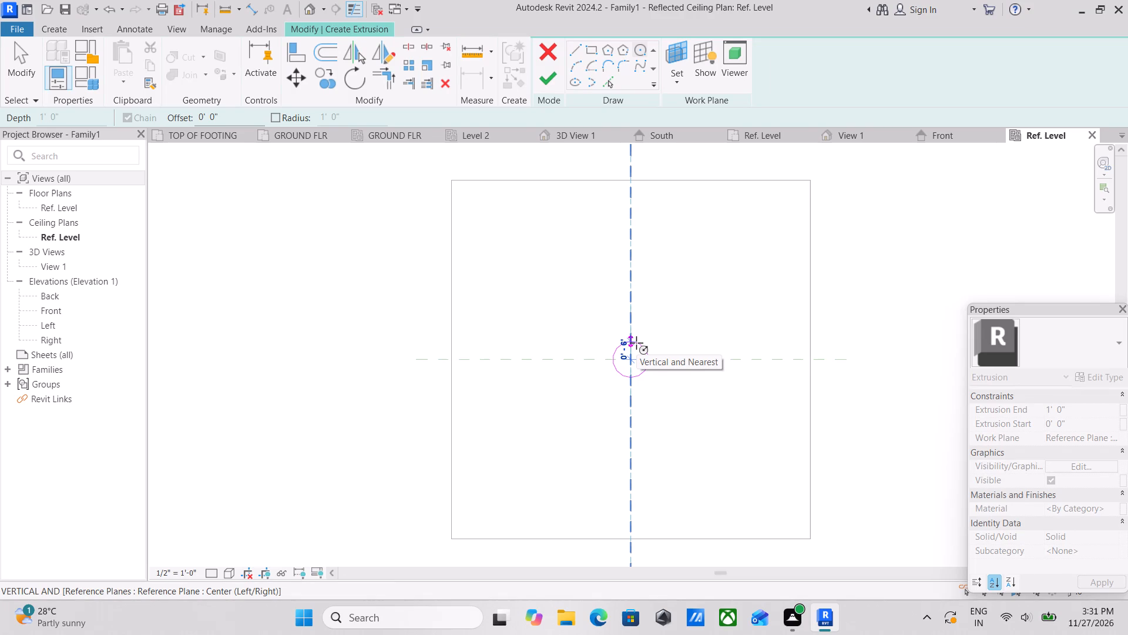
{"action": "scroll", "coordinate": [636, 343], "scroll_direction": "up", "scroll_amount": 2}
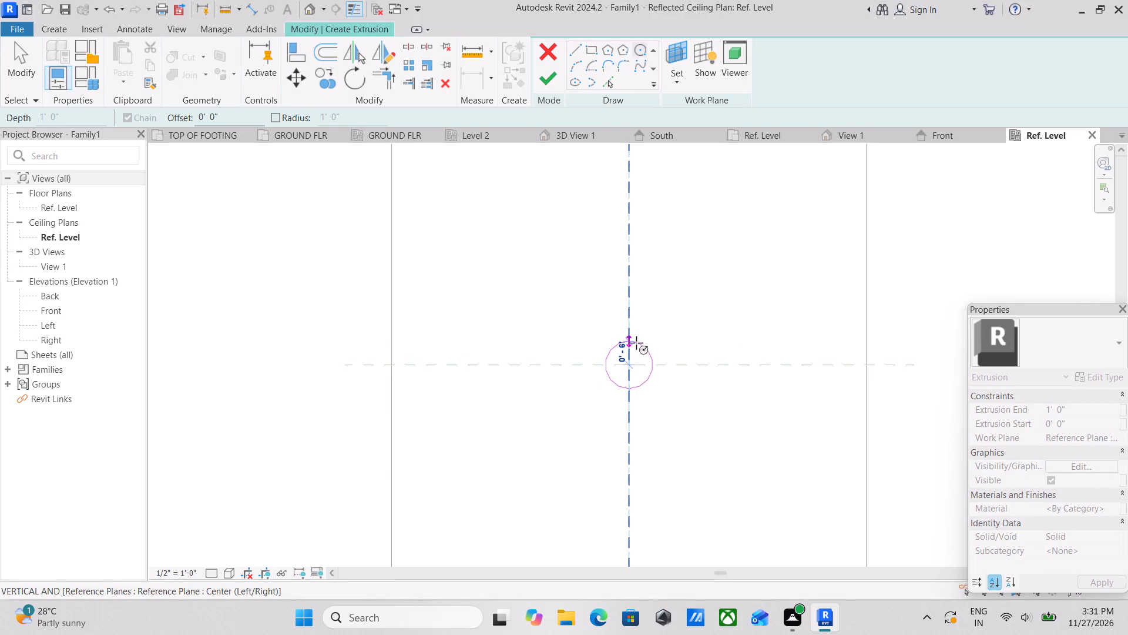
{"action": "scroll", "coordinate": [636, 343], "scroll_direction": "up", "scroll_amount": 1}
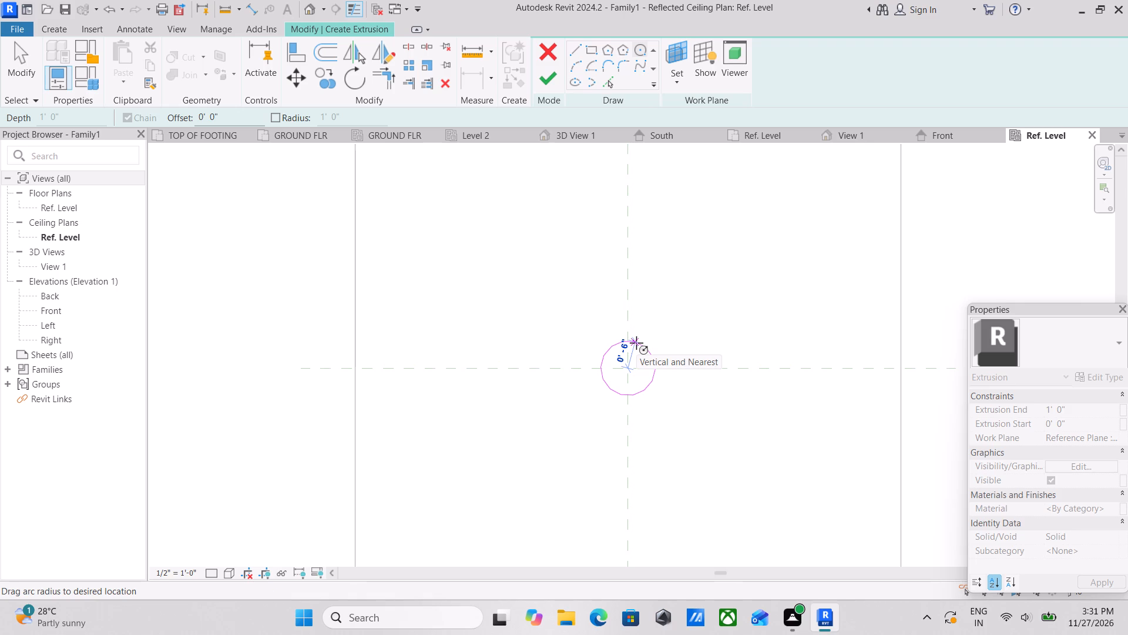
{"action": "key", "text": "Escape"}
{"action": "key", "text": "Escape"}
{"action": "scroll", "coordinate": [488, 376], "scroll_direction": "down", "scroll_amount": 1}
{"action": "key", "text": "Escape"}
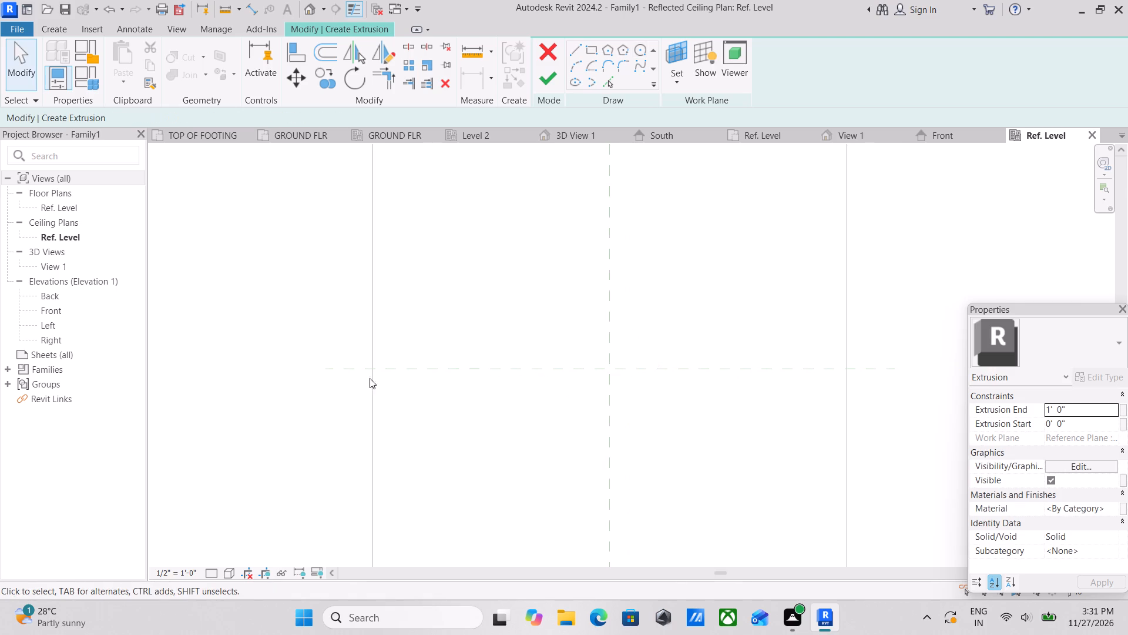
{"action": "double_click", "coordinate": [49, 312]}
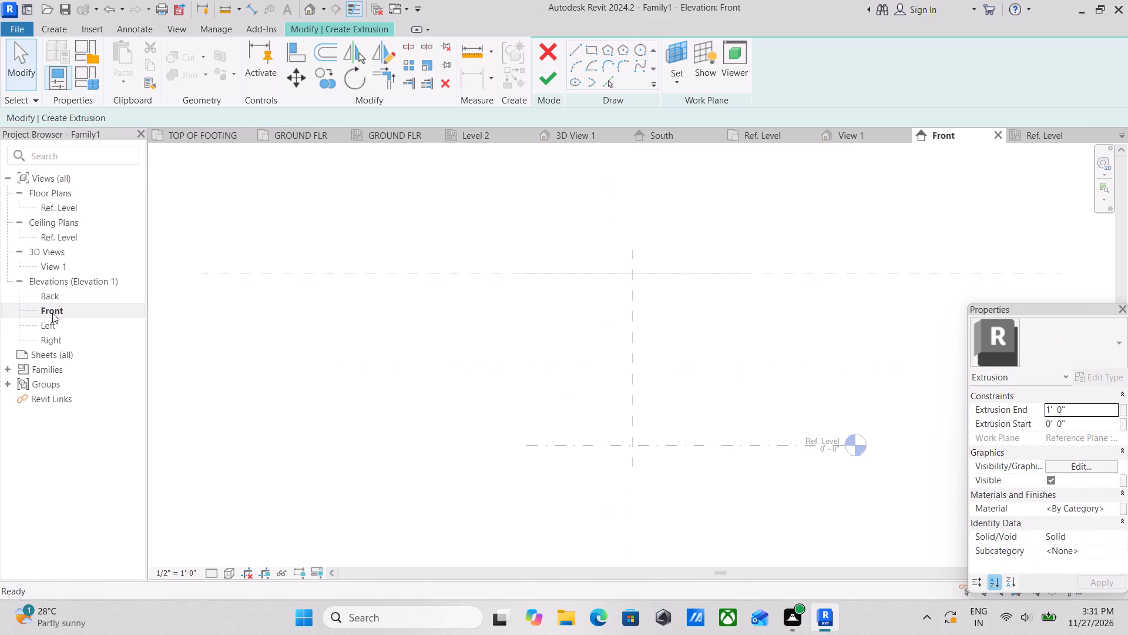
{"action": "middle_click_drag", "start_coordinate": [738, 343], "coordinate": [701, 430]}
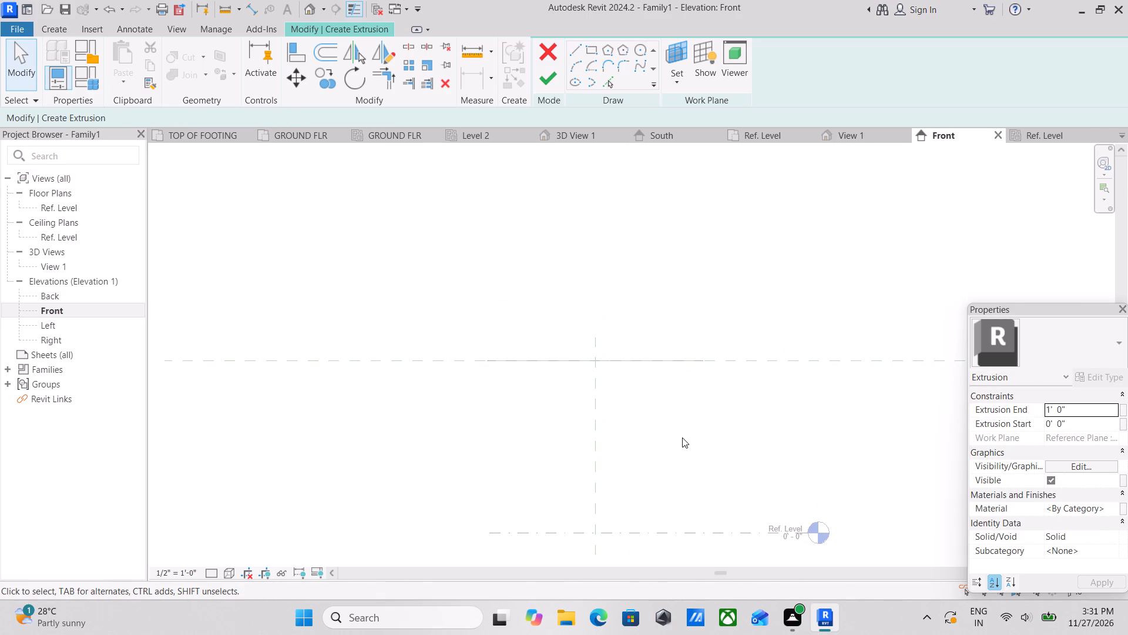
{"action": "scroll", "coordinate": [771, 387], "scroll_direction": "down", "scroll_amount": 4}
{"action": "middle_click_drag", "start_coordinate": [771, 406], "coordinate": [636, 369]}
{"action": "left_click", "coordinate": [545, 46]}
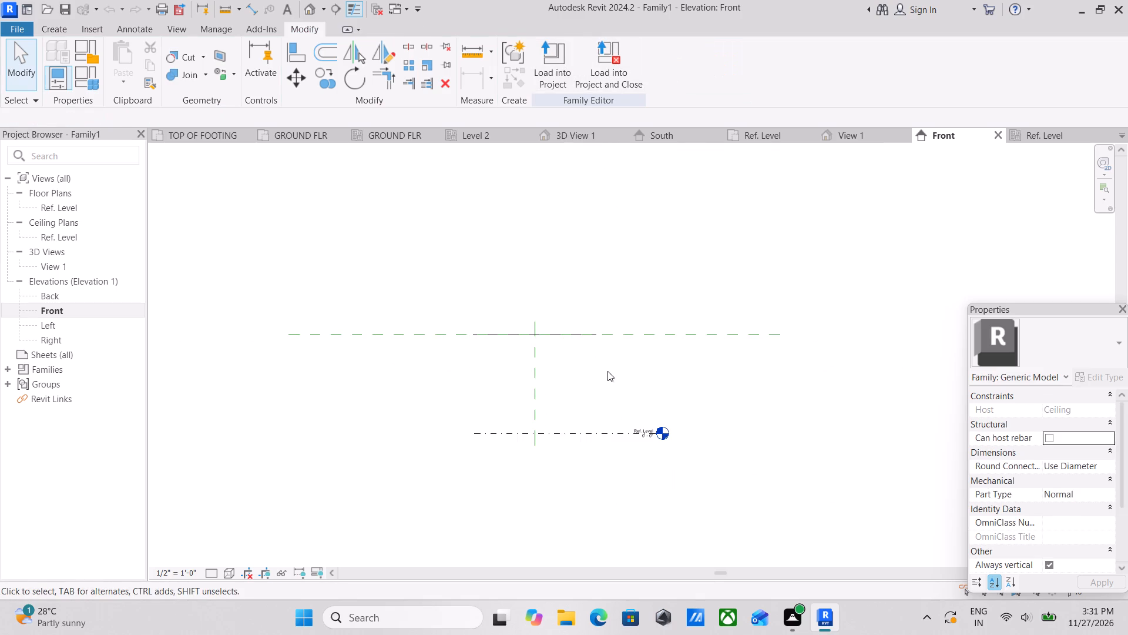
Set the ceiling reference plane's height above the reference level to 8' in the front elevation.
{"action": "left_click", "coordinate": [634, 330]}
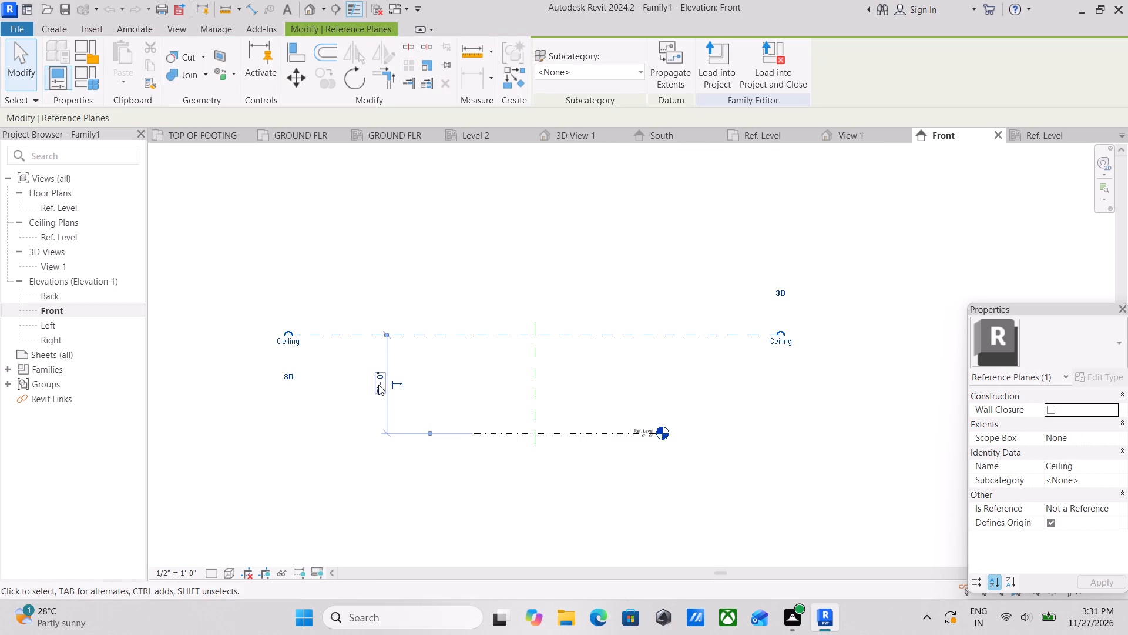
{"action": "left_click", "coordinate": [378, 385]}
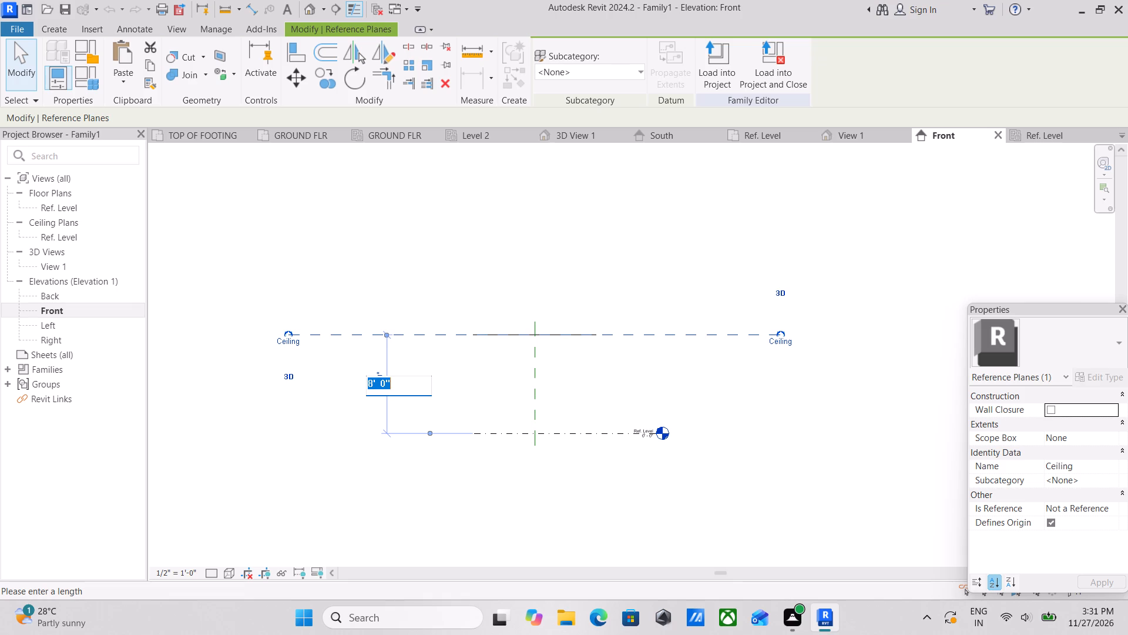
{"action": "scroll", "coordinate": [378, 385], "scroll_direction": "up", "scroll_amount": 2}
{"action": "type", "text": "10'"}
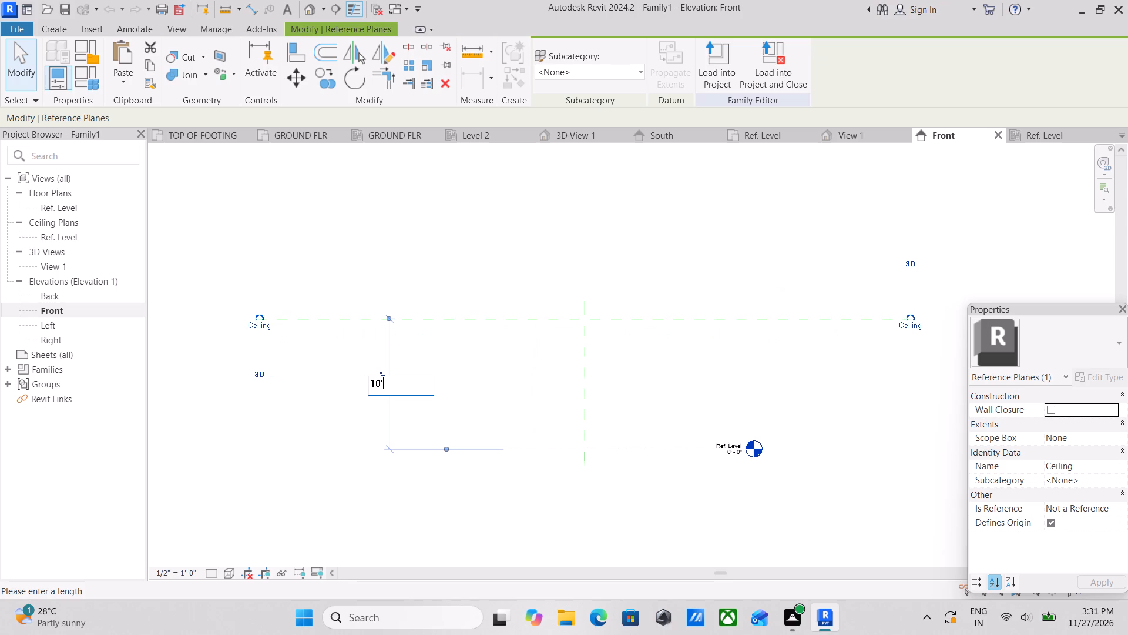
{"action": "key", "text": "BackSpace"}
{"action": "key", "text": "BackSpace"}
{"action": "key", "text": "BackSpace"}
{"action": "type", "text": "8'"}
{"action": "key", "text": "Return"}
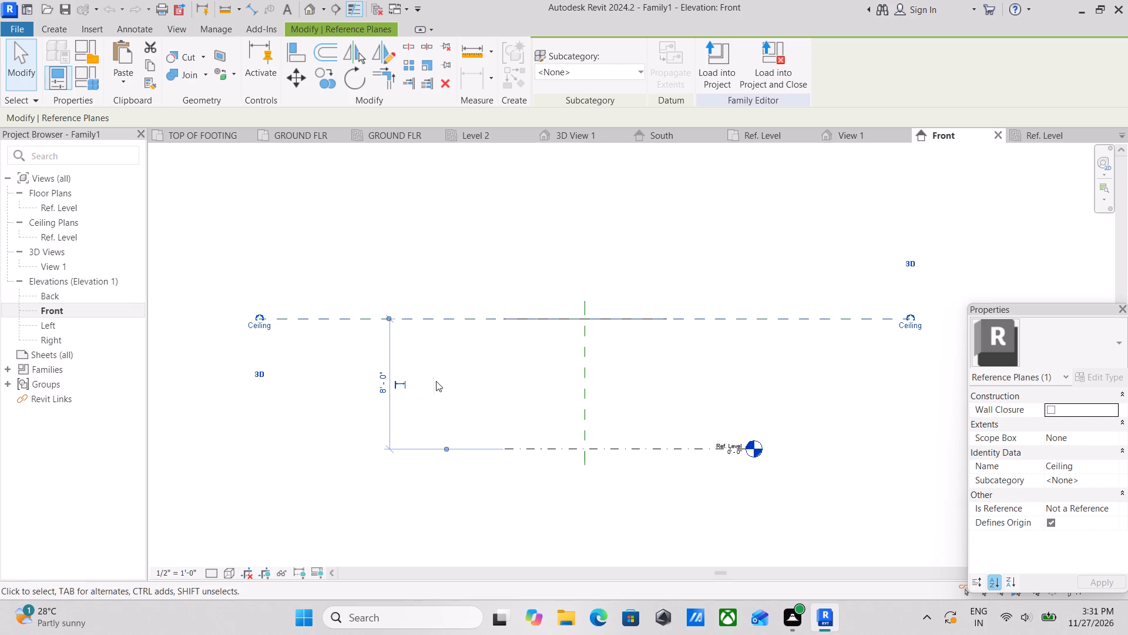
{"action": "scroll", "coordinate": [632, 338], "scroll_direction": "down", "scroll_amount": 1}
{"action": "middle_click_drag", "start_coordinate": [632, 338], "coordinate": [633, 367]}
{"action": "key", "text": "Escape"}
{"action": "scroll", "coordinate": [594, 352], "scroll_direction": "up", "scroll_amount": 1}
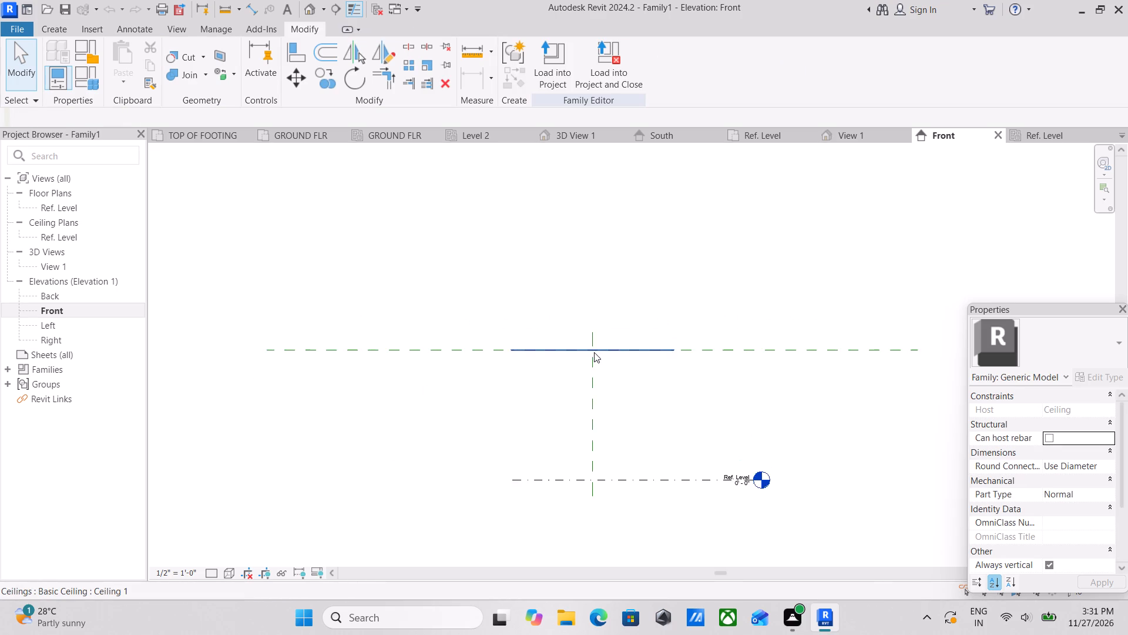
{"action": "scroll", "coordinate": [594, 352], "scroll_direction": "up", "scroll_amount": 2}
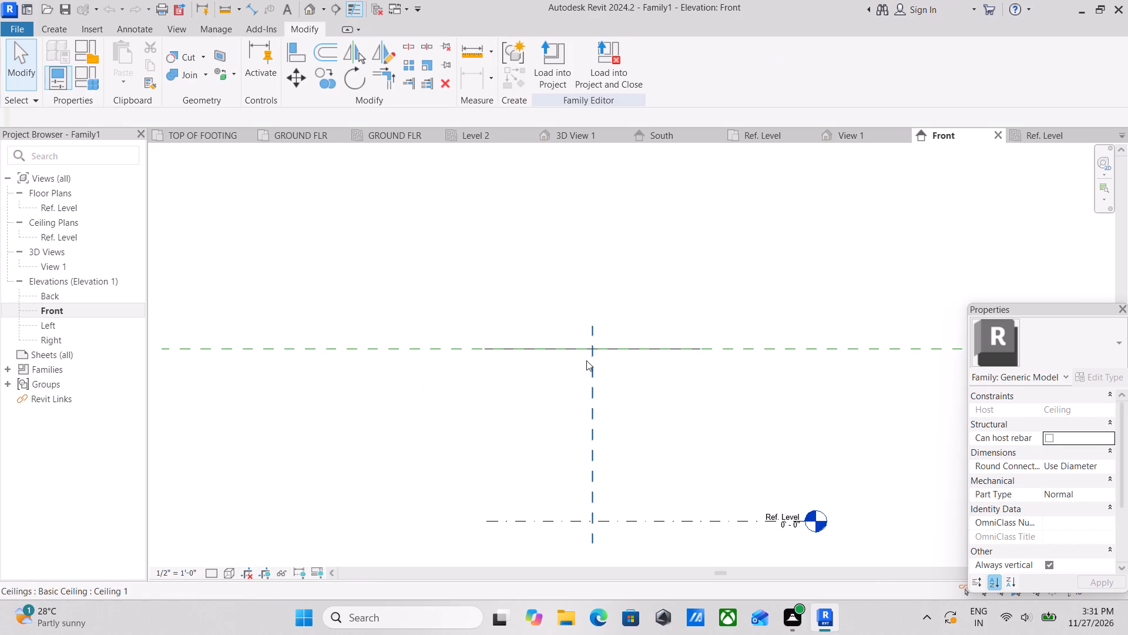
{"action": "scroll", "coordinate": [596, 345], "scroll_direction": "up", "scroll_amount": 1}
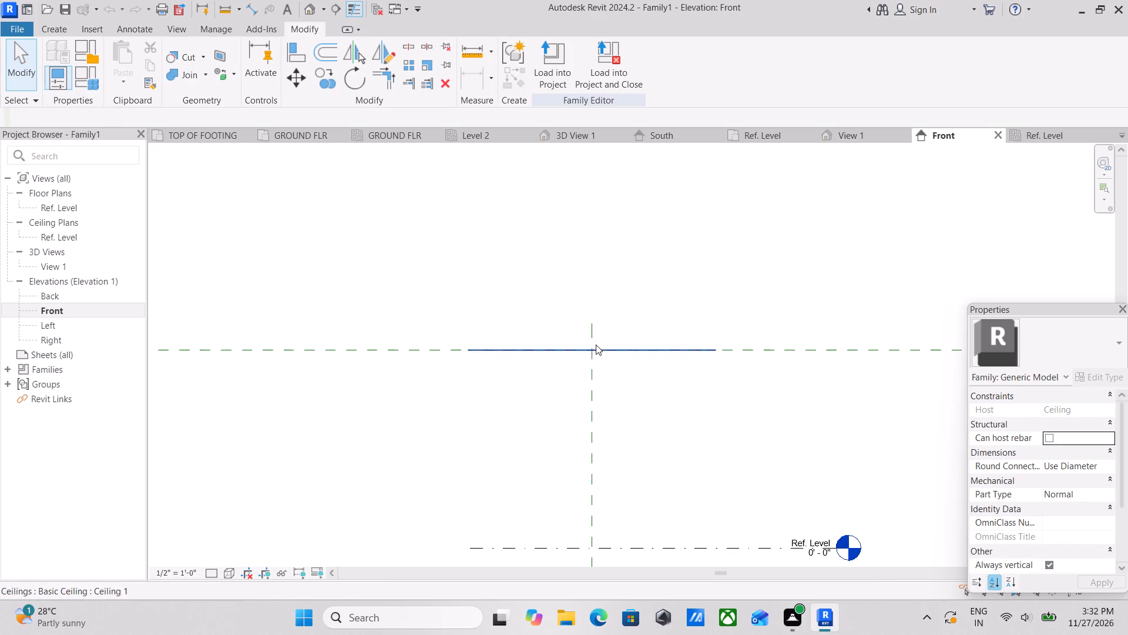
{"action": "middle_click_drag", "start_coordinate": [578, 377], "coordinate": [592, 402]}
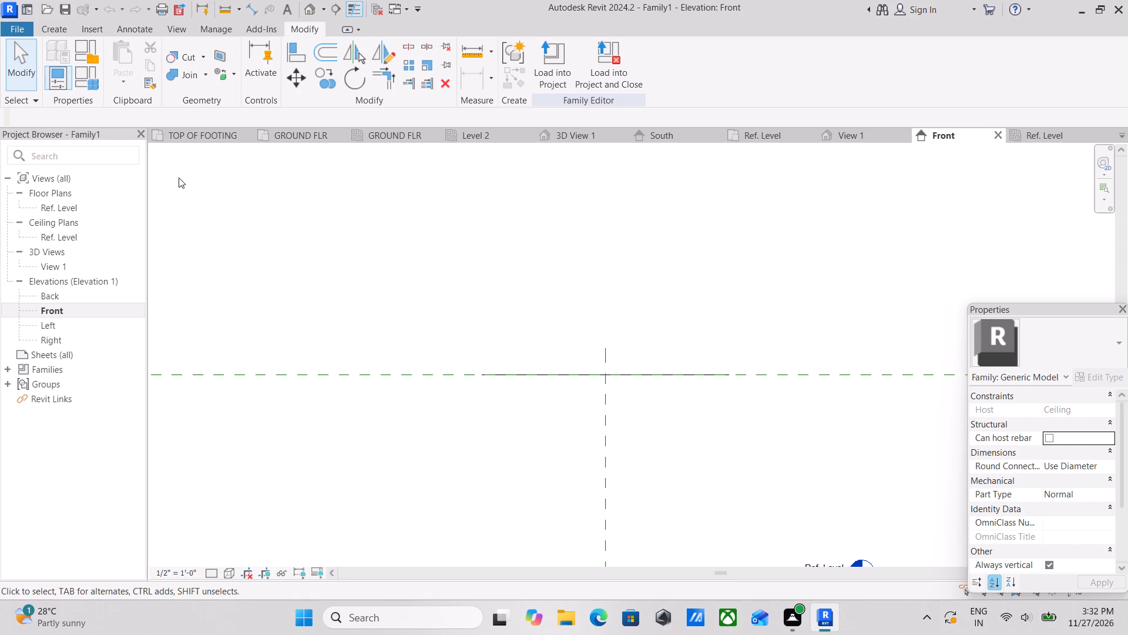
Extrude a circle of about 3" radius, centred on the reference planes' intersection in the Ref. Level ceiling plan, with a 1' depth.
{"action": "left_click", "coordinate": [68, 236]}
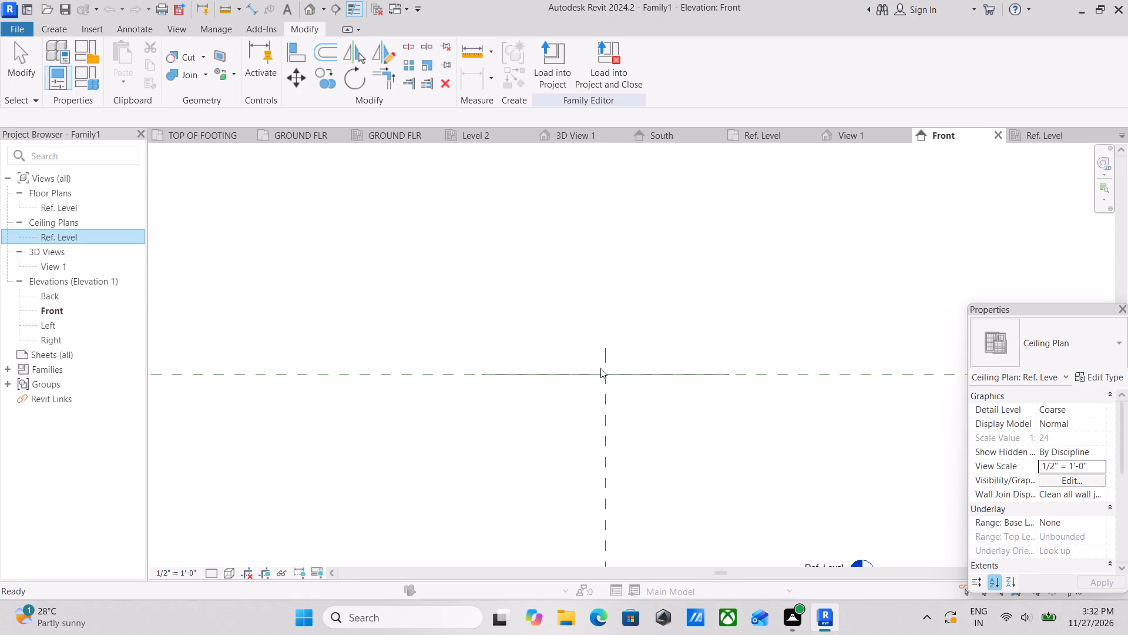
{"action": "double_click", "coordinate": [65, 238]}
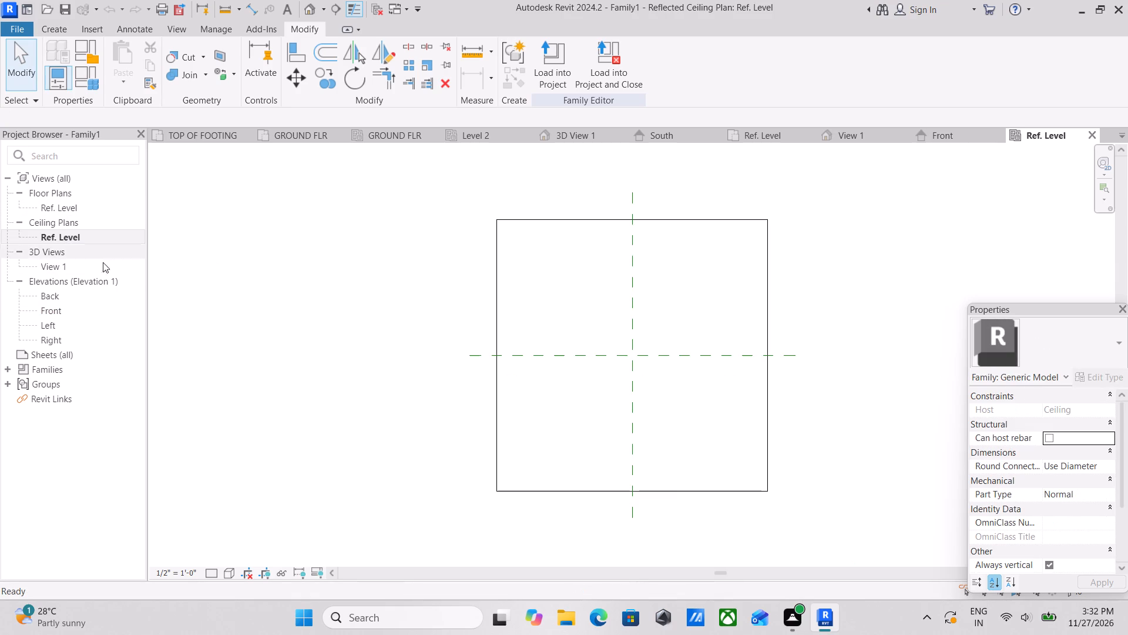
{"action": "scroll", "coordinate": [537, 353], "scroll_direction": "up", "scroll_amount": 1}
{"action": "middle_click_drag", "start_coordinate": [618, 366], "coordinate": [534, 424]}
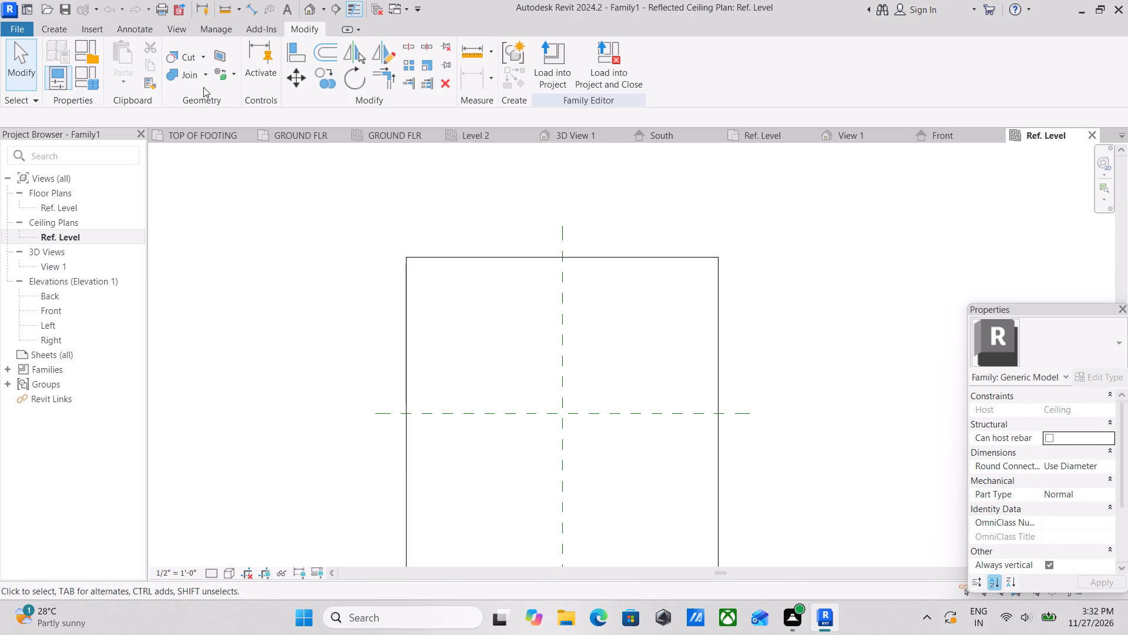
{"action": "left_click", "coordinate": [46, 25]}
{"action": "left_click", "coordinate": [145, 71]}
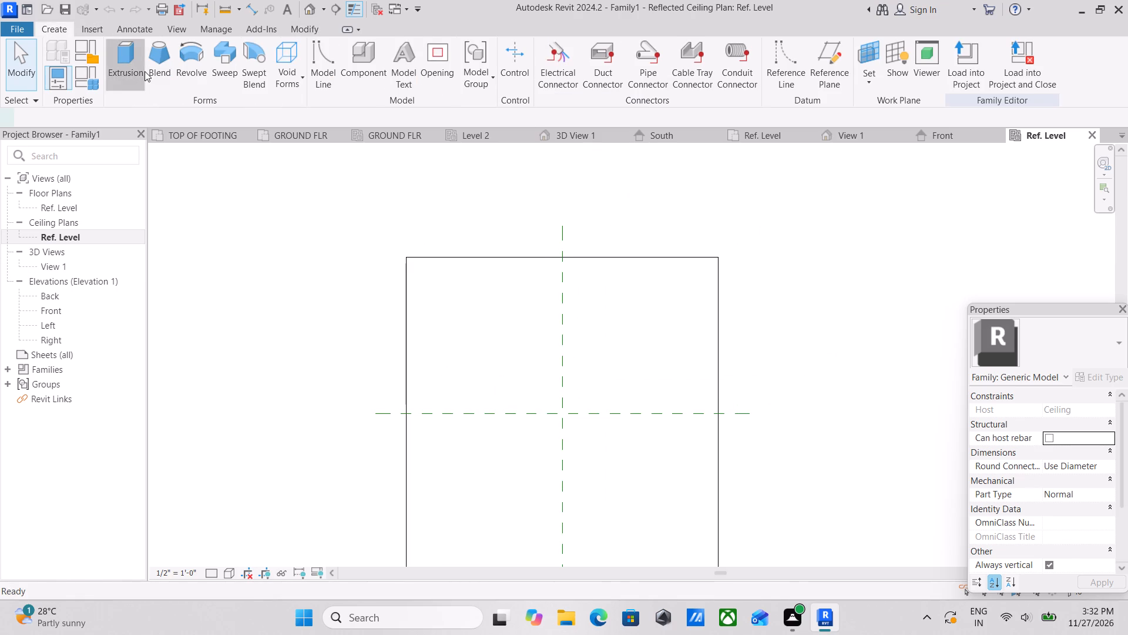
{"action": "left_click", "coordinate": [569, 416]}
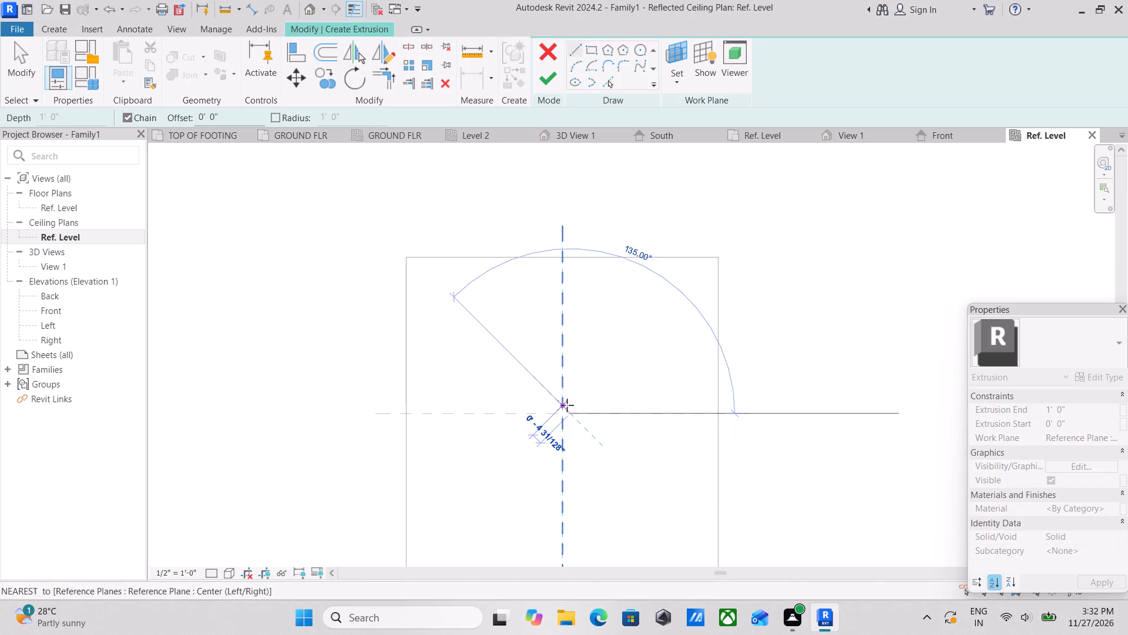
{"action": "key", "text": "Escape"}
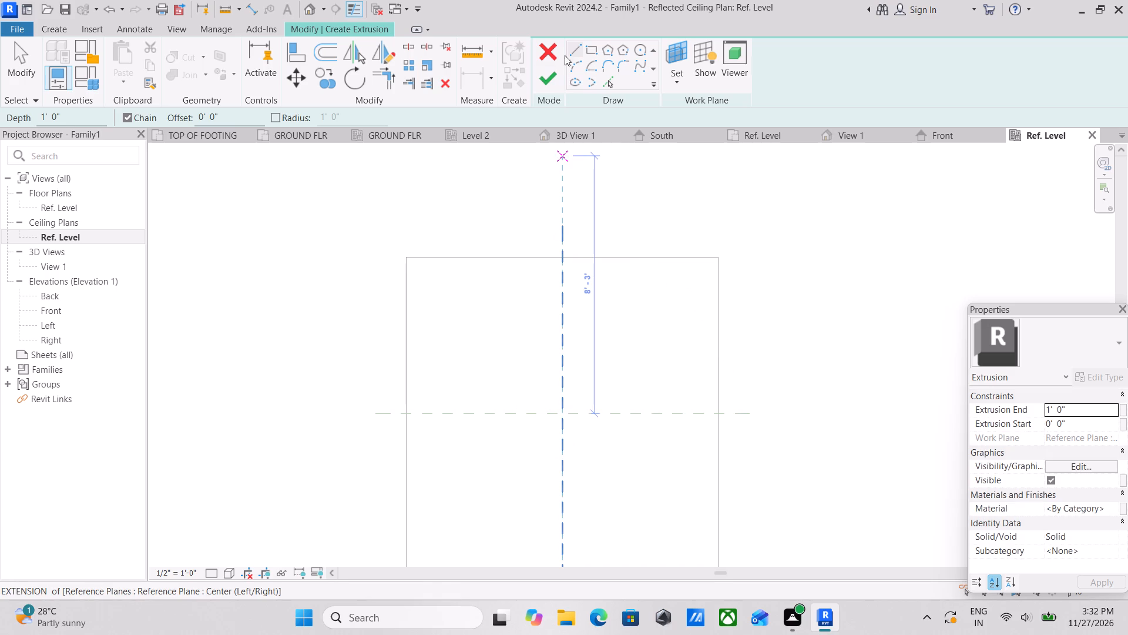
{"action": "left_click", "coordinate": [638, 51]}
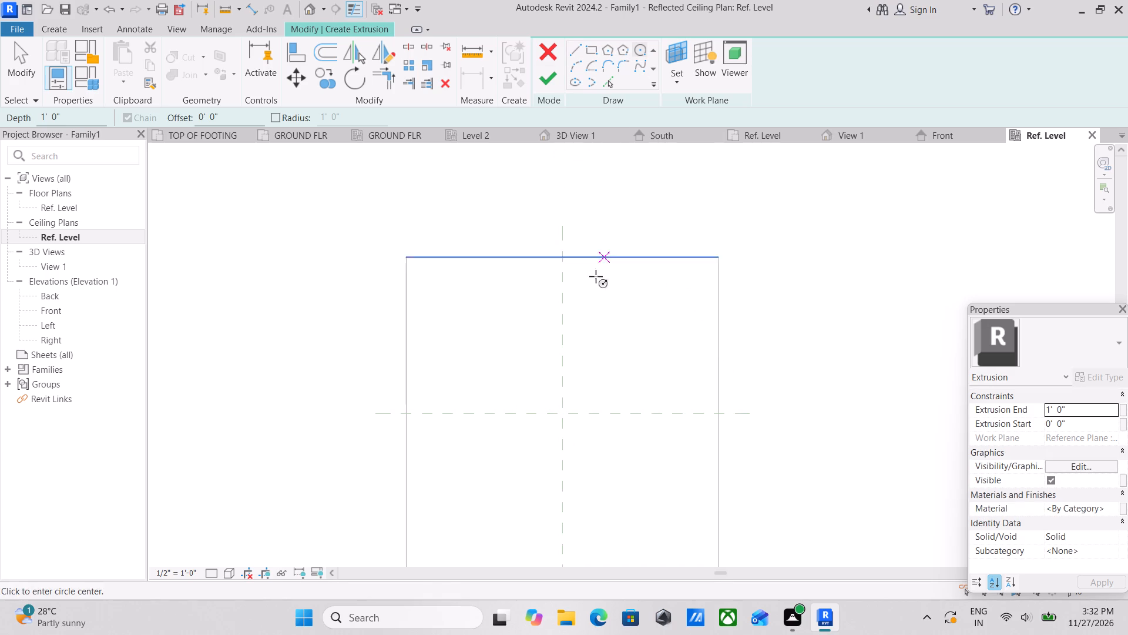
{"action": "scroll", "coordinate": [555, 399], "scroll_direction": "up", "scroll_amount": 3}
{"action": "left_click", "coordinate": [572, 422]}
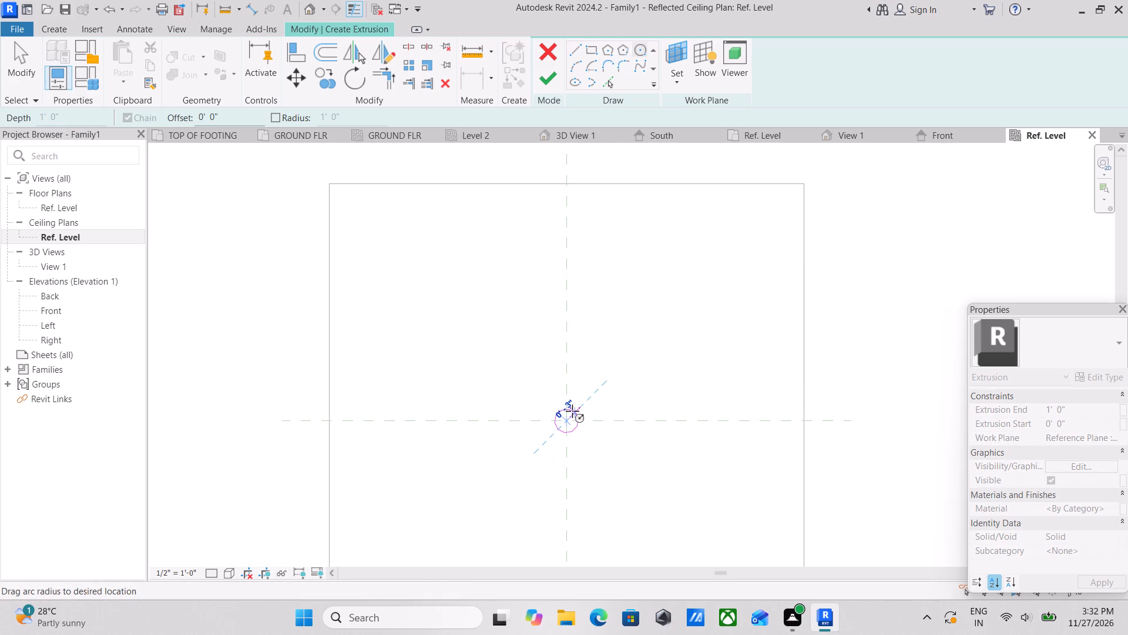
{"action": "left_click", "coordinate": [572, 410]}
{"action": "scroll", "coordinate": [596, 379], "scroll_direction": "down", "scroll_amount": 1}
{"action": "key", "text": "Escape"}
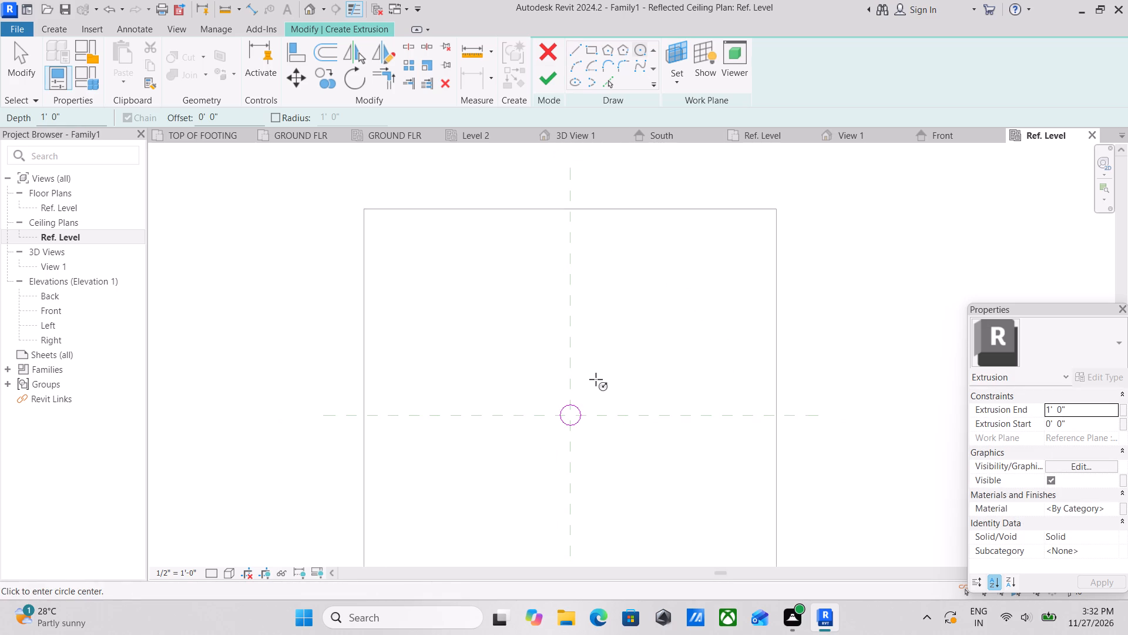
{"action": "scroll", "coordinate": [586, 420], "scroll_direction": "up", "scroll_amount": 3}
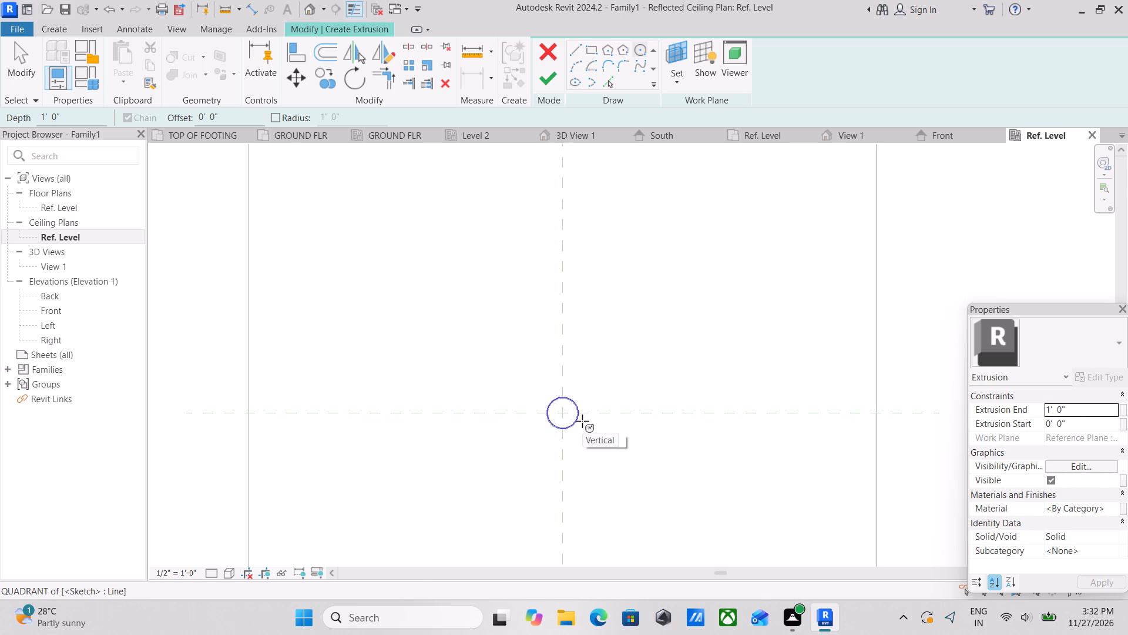
{"action": "left_click", "coordinate": [549, 76]}
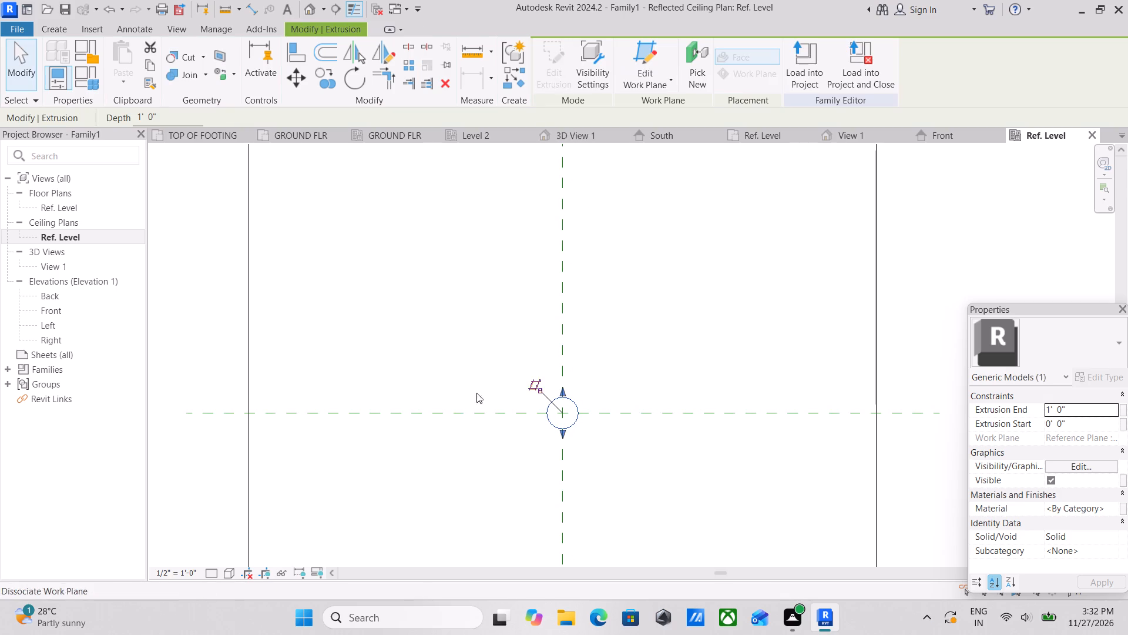
Lower the top of the round extrusion in the front elevation, leaving a thin disc on the ceiling plane.
{"action": "double_click", "coordinate": [55, 309]}
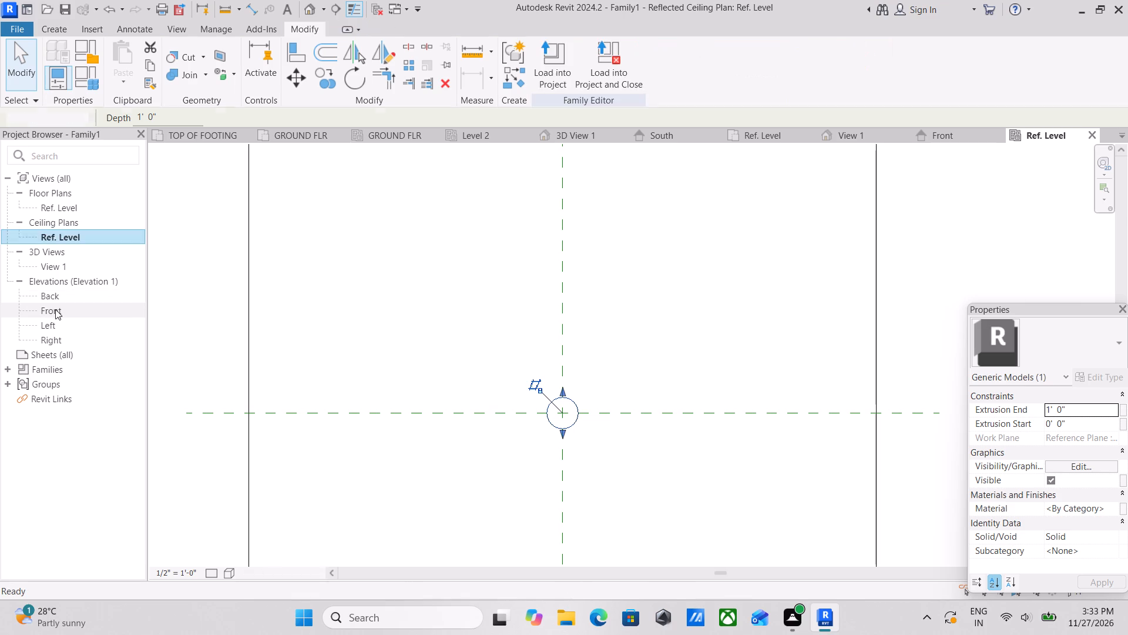
{"action": "middle_click_drag", "start_coordinate": [570, 378], "coordinate": [510, 394]}
{"action": "scroll", "coordinate": [573, 351], "scroll_direction": "up", "scroll_amount": 7}
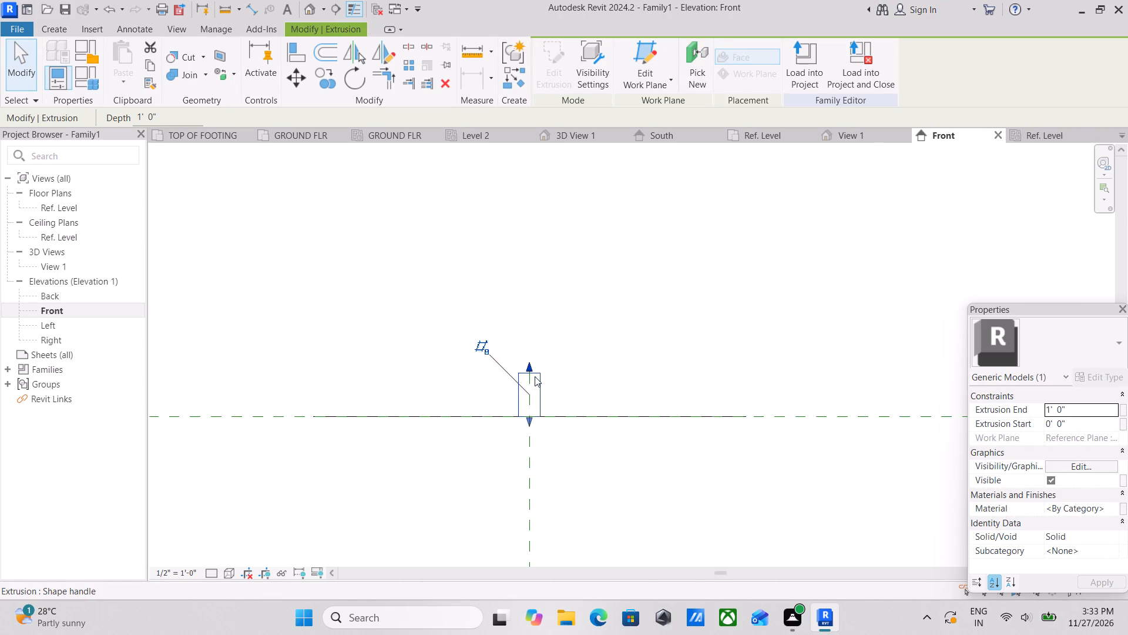
{"action": "scroll", "coordinate": [535, 376], "scroll_direction": "up", "scroll_amount": 3}
{"action": "left_click_drag", "start_coordinate": [522, 362], "coordinate": [523, 436]}
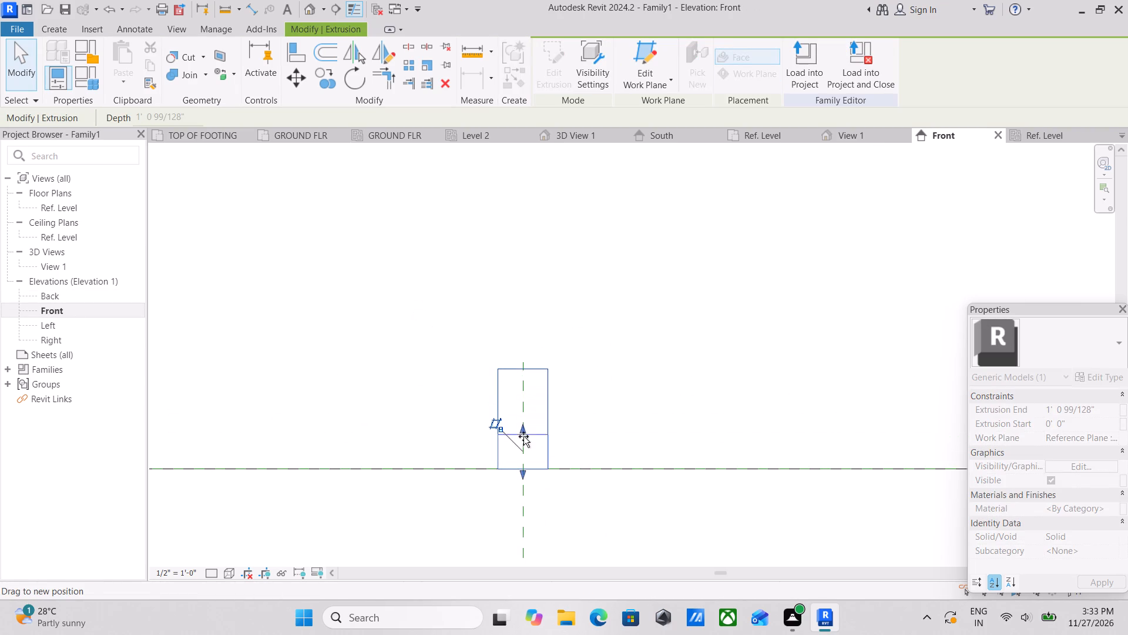
{"action": "left_click_drag", "start_coordinate": [523, 436], "coordinate": [525, 456]}
{"action": "scroll", "coordinate": [563, 454], "scroll_direction": "up", "scroll_amount": 3}
{"action": "key", "text": "Escape"}
{"action": "scroll", "coordinate": [499, 456], "scroll_direction": "up", "scroll_amount": 1}
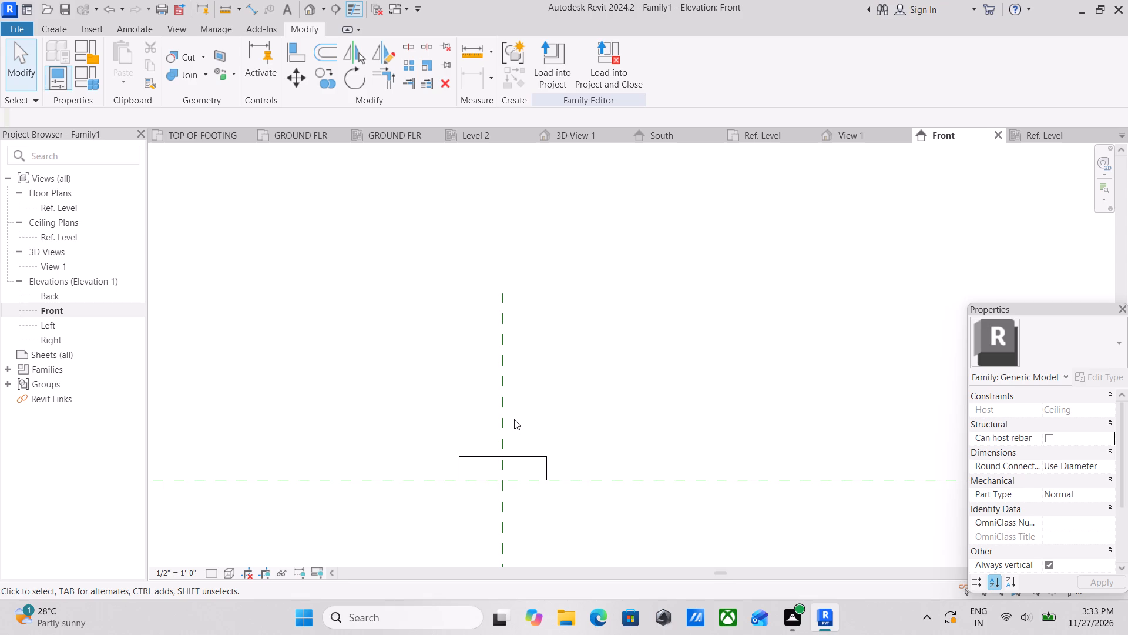
{"action": "scroll", "coordinate": [514, 419], "scroll_direction": "down", "scroll_amount": 5}
{"action": "middle_click_drag", "start_coordinate": [569, 413], "coordinate": [625, 407]}
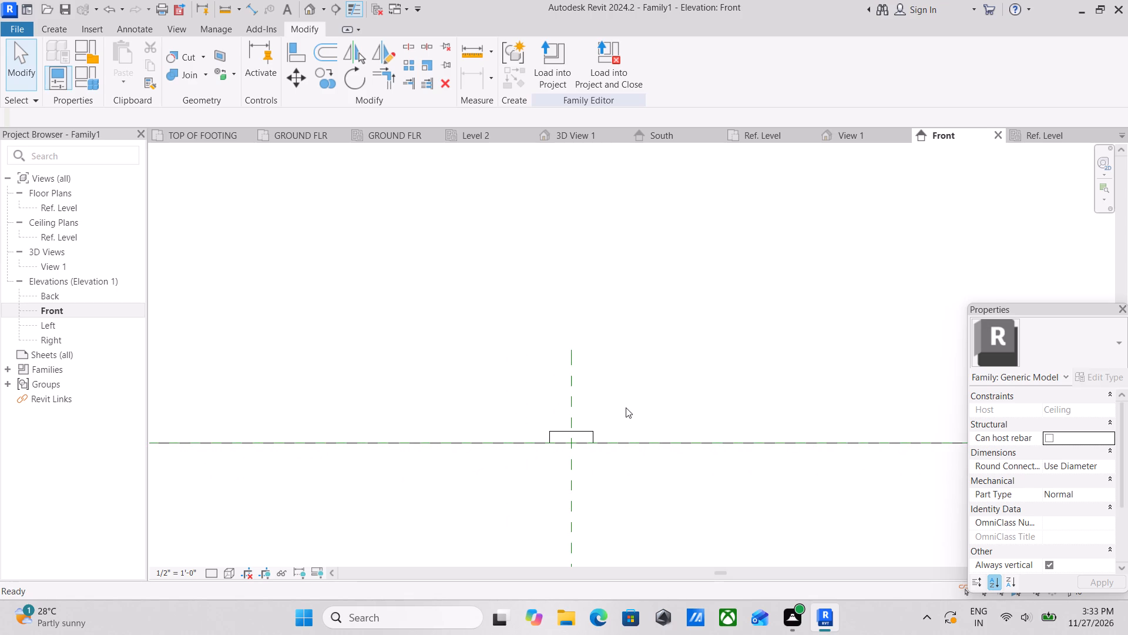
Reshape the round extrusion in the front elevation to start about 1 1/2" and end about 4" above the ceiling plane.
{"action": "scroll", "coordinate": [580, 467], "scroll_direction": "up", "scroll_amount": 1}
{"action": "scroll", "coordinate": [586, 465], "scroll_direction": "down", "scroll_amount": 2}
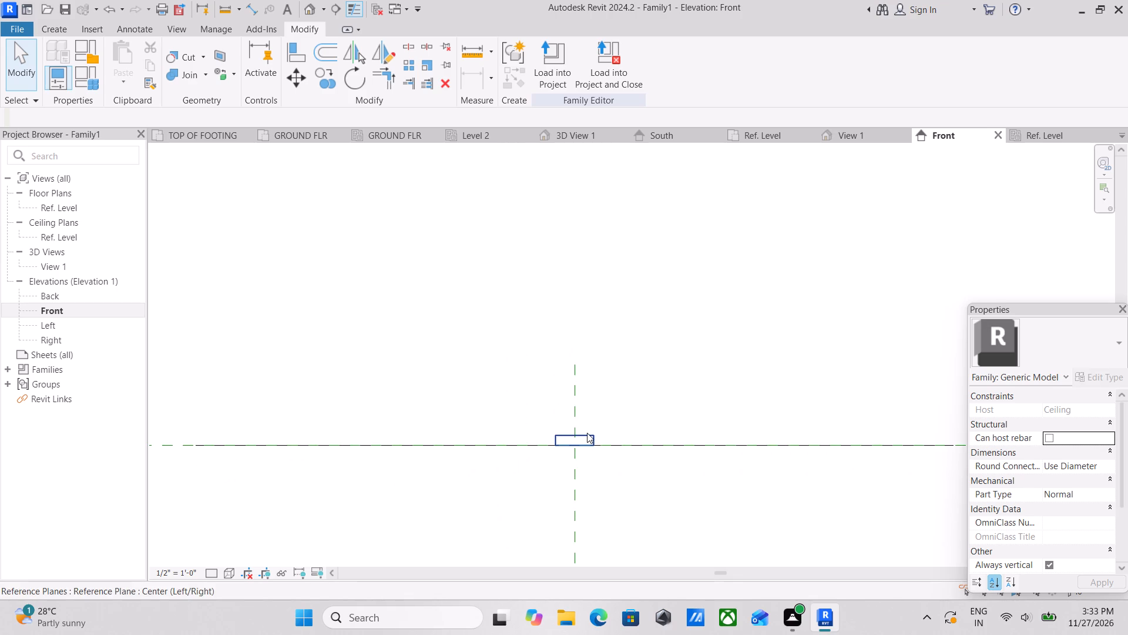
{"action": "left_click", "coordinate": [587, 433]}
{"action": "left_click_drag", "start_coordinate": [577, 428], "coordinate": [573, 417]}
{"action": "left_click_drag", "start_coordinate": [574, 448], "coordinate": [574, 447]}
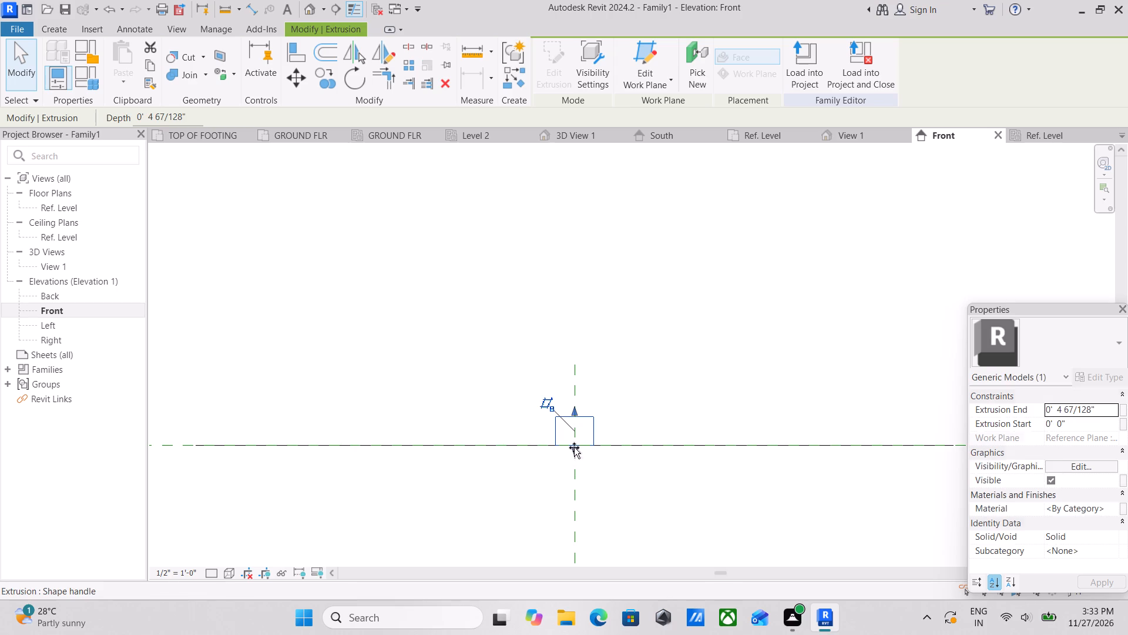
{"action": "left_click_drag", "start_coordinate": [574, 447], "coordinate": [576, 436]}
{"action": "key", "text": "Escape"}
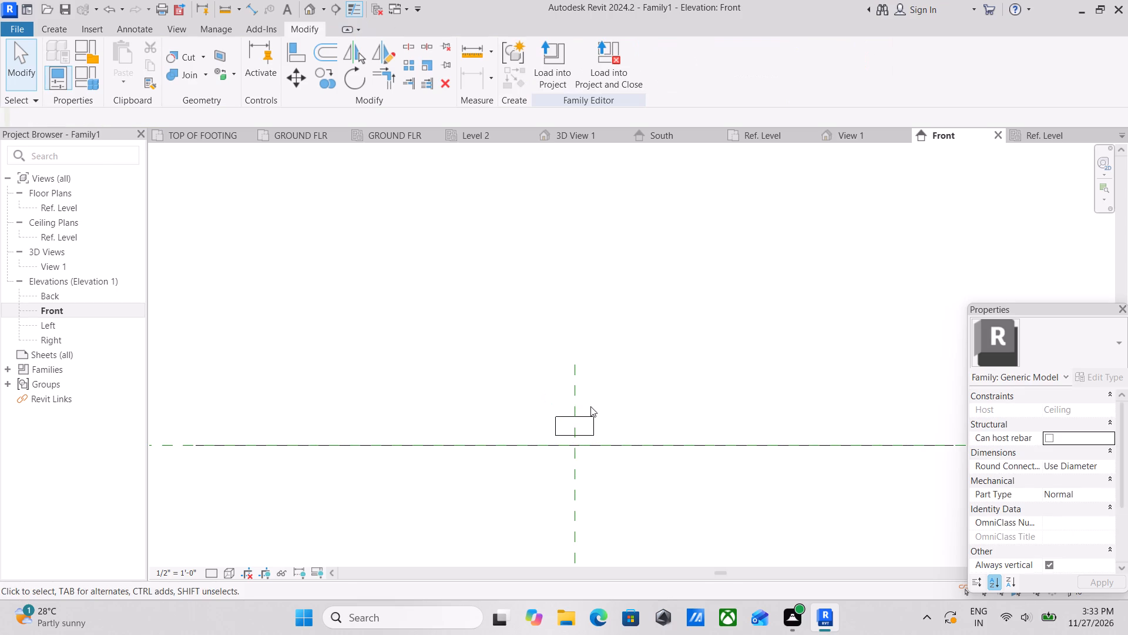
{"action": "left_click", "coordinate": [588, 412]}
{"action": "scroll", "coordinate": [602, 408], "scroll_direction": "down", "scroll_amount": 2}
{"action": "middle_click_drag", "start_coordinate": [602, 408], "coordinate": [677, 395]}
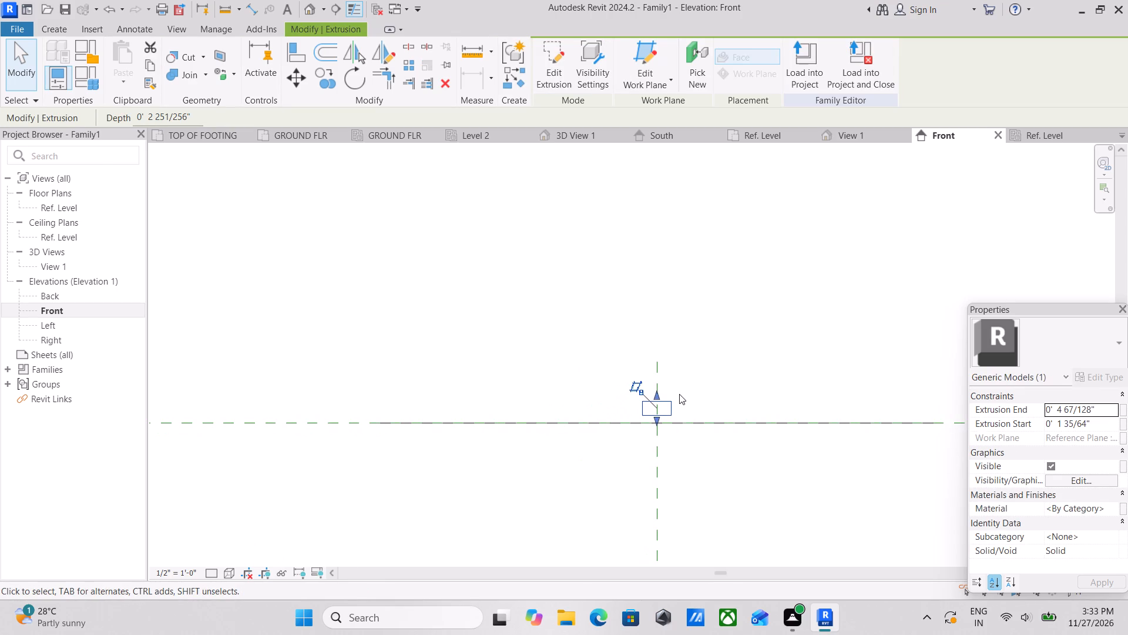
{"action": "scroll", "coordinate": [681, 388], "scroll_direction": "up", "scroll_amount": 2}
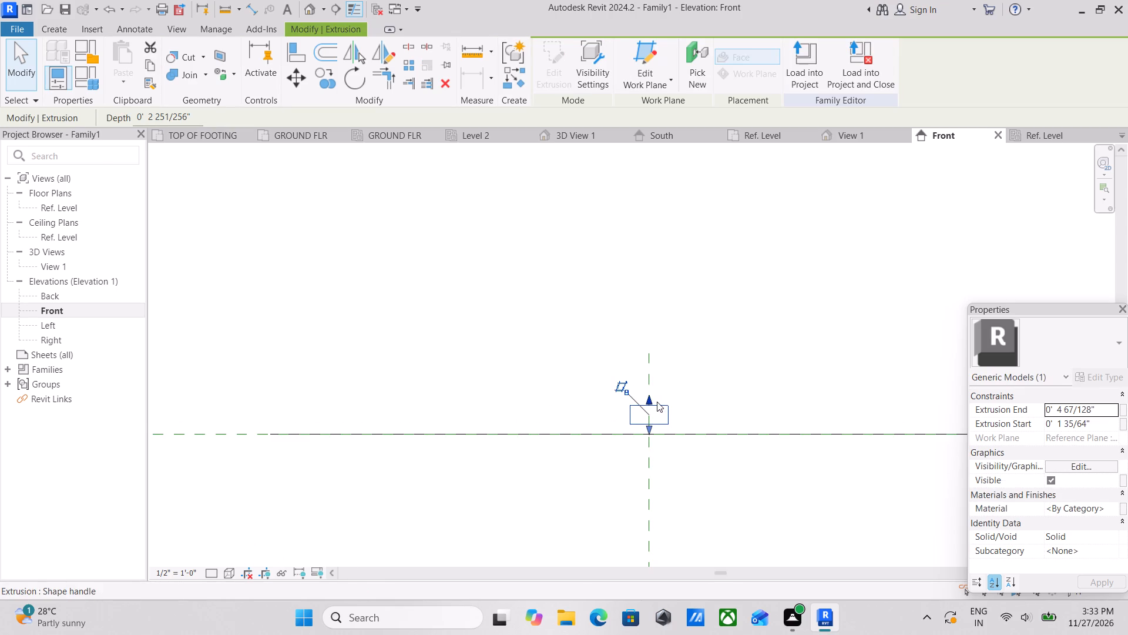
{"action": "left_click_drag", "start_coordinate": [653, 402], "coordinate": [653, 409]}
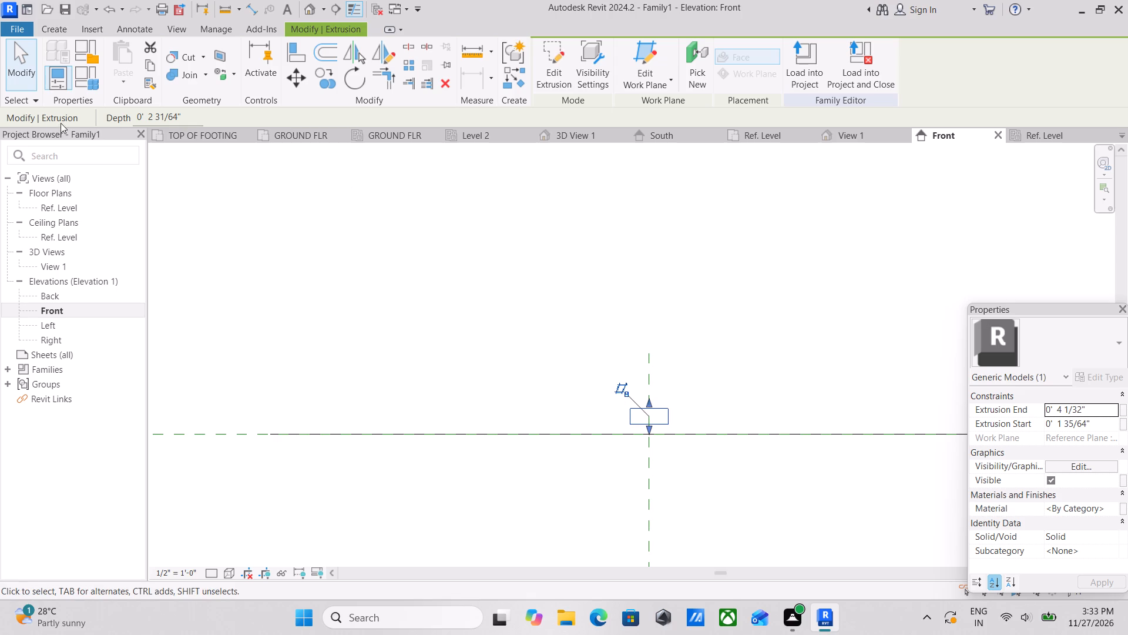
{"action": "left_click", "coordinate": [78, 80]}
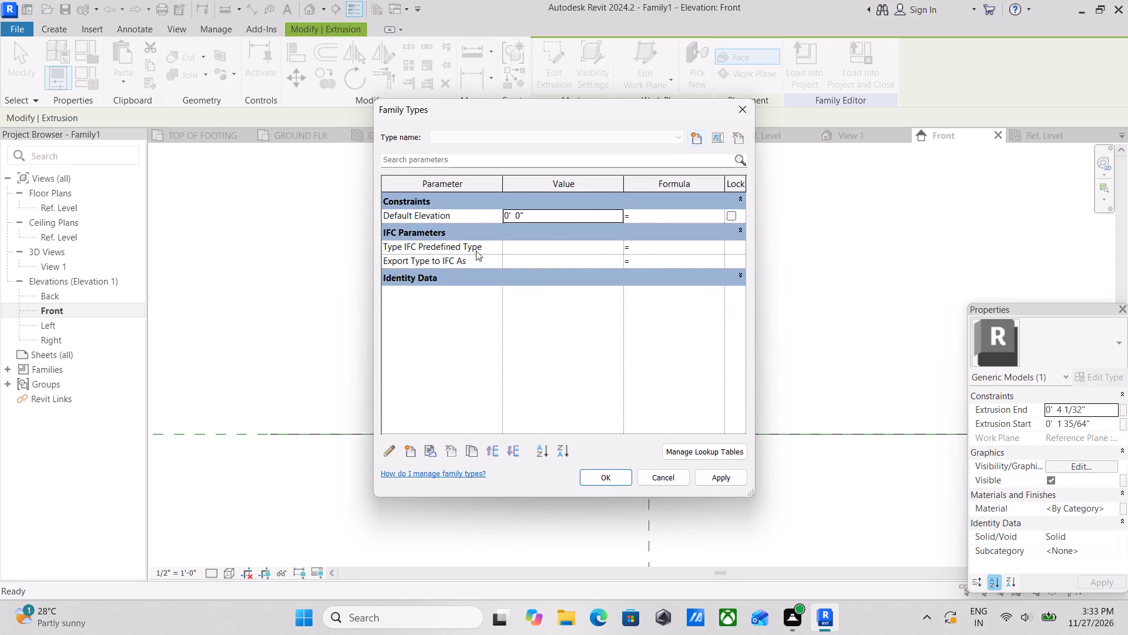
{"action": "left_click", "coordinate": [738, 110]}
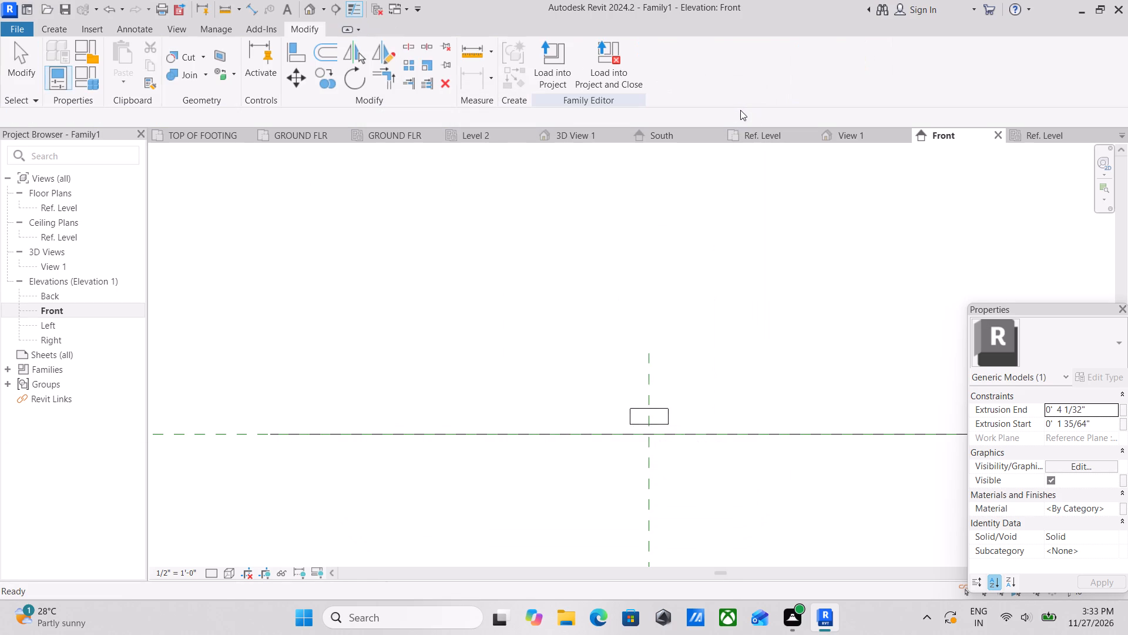
Close all views of the generic model family and discard its changes without saving.
{"action": "left_click", "coordinate": [995, 132]}
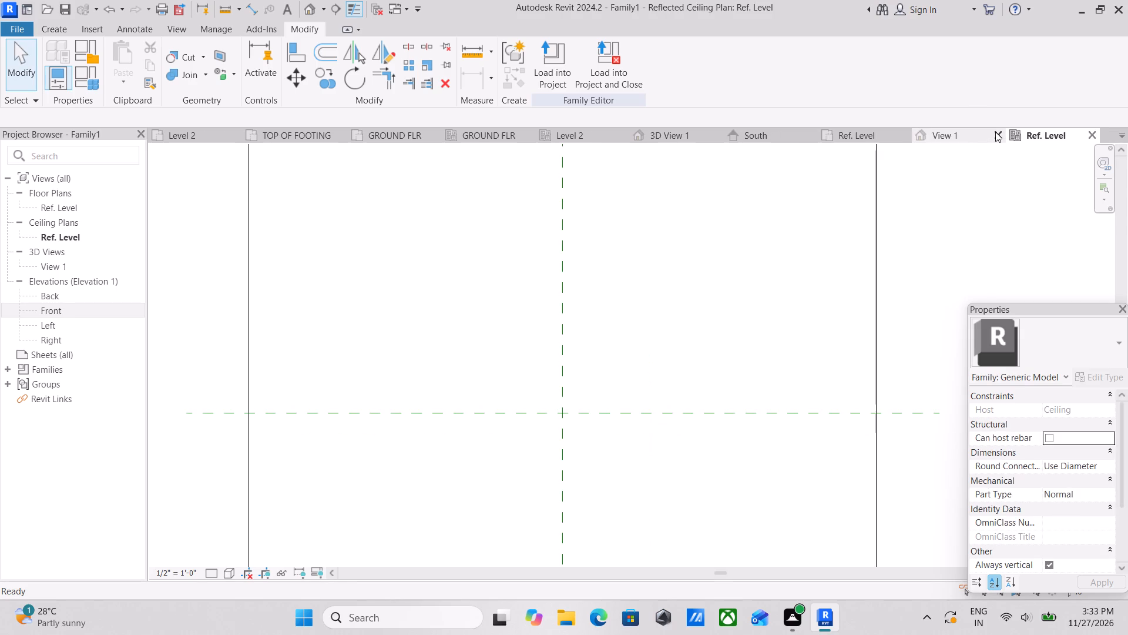
{"action": "left_click", "coordinate": [1092, 133]}
{"action": "scroll", "coordinate": [684, 325], "scroll_direction": "up", "scroll_amount": 2}
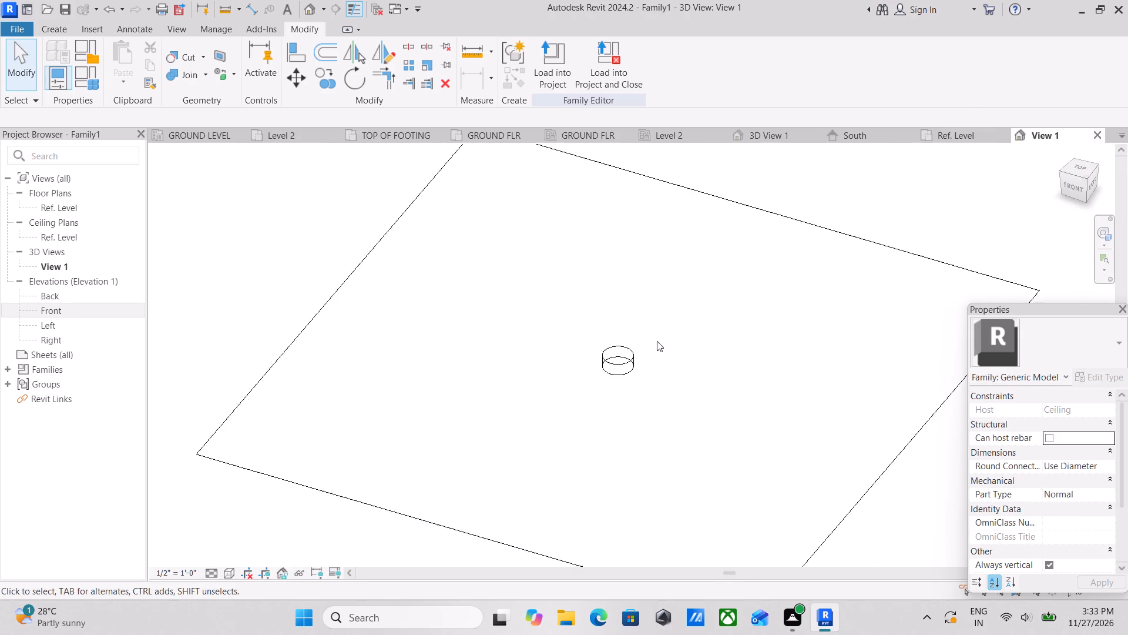
{"action": "scroll", "coordinate": [657, 341], "scroll_direction": "up", "scroll_amount": 1}
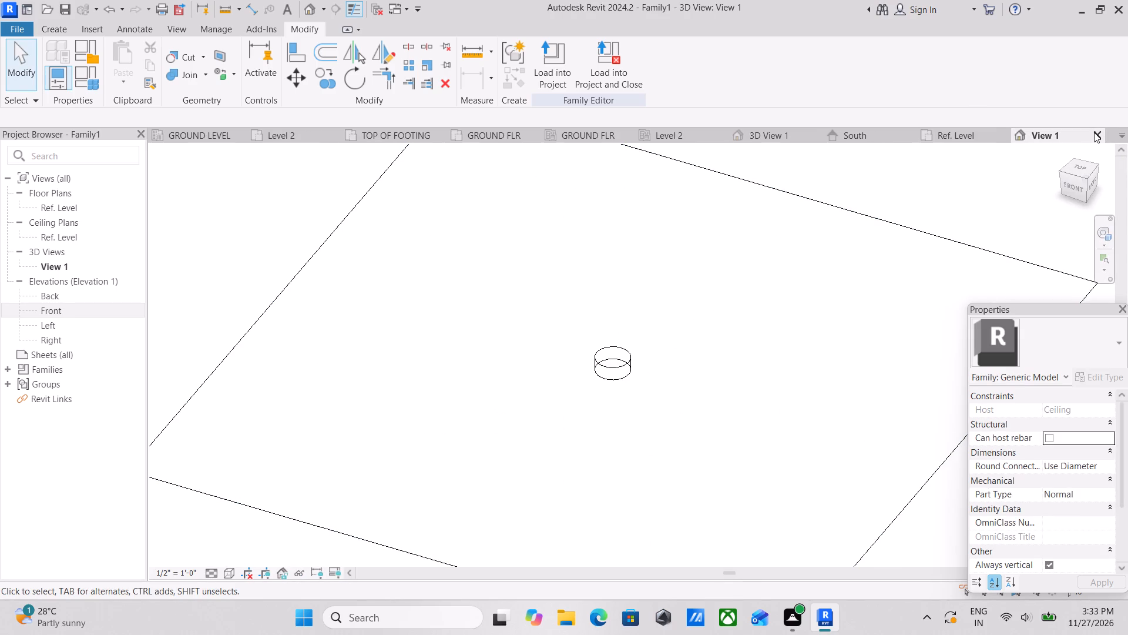
{"action": "scroll", "coordinate": [770, 287], "scroll_direction": "down", "scroll_amount": 2}
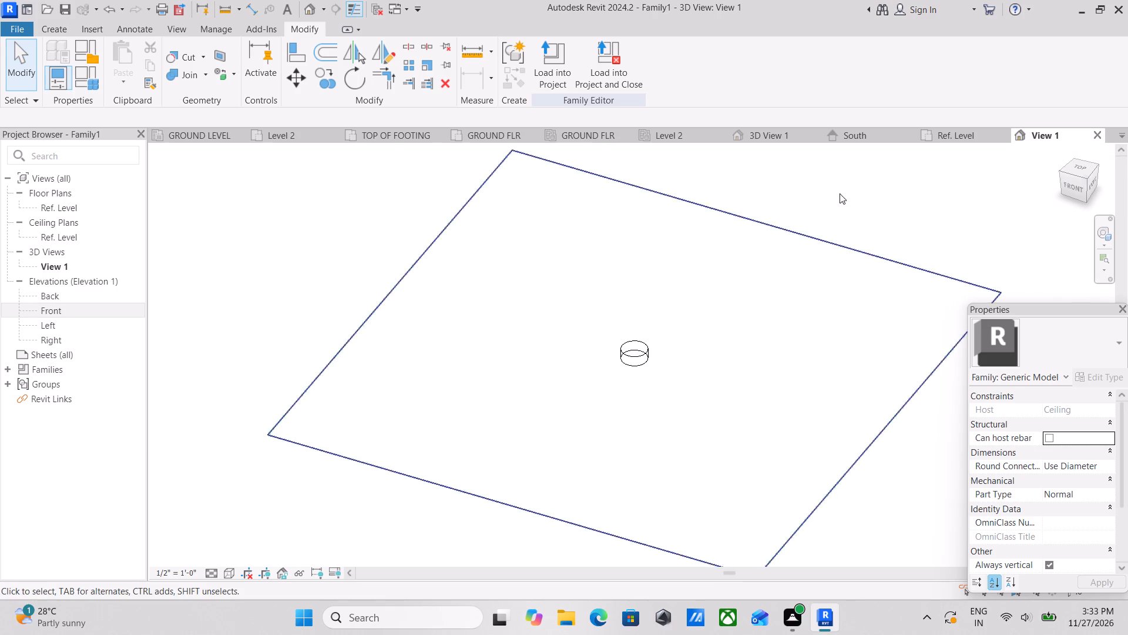
{"action": "left_click", "coordinate": [1095, 132]}
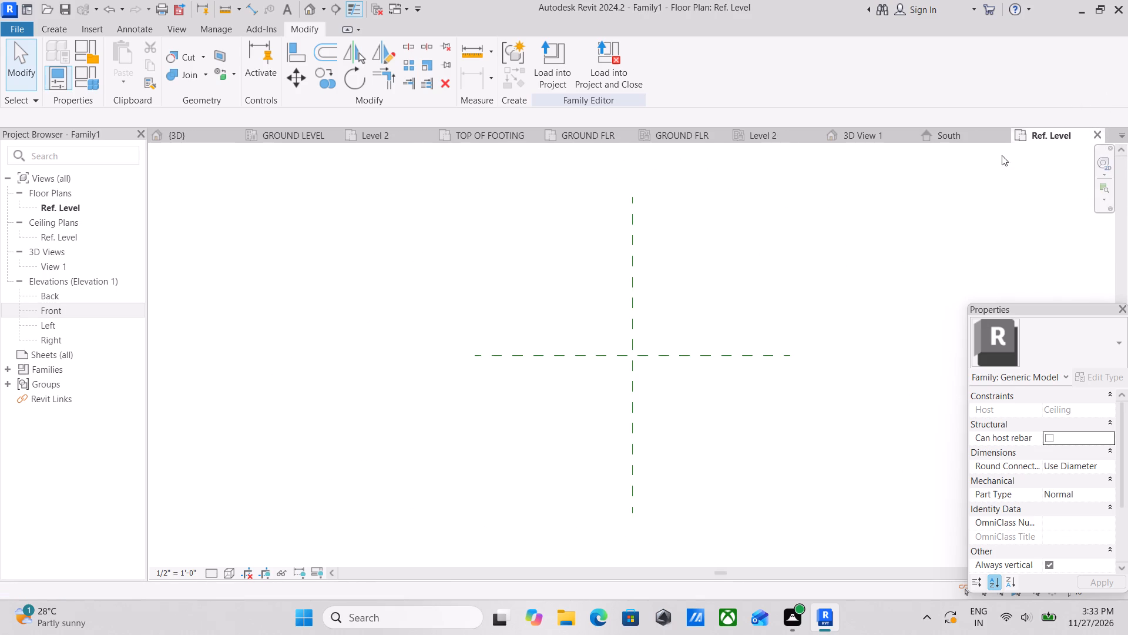
{"action": "left_click", "coordinate": [1100, 134]}
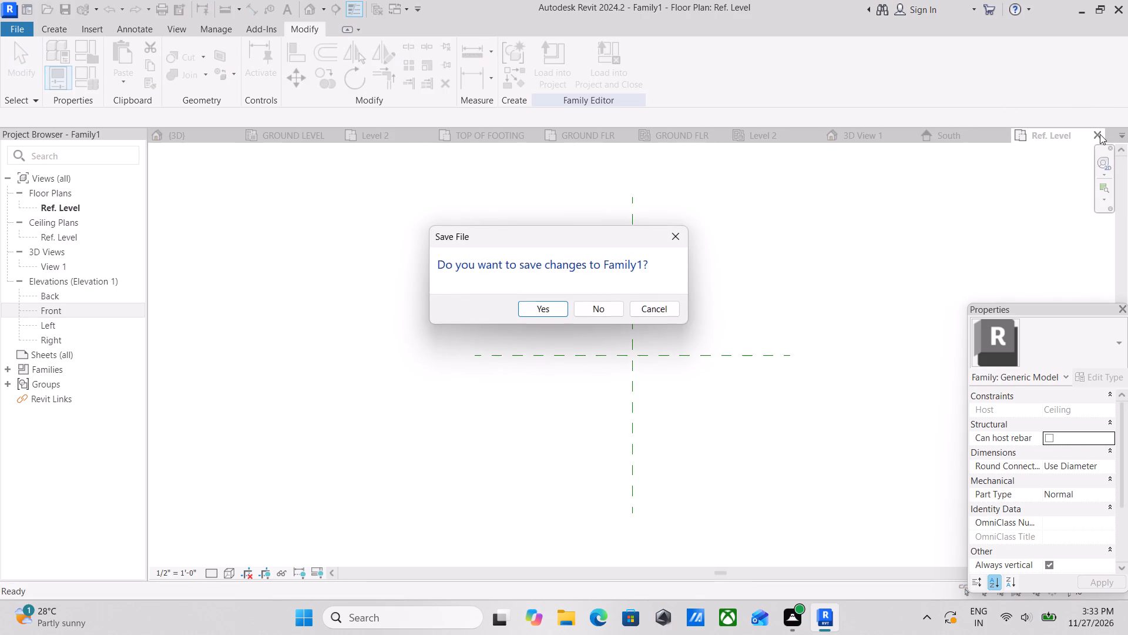
{"action": "left_click", "coordinate": [606, 308]}
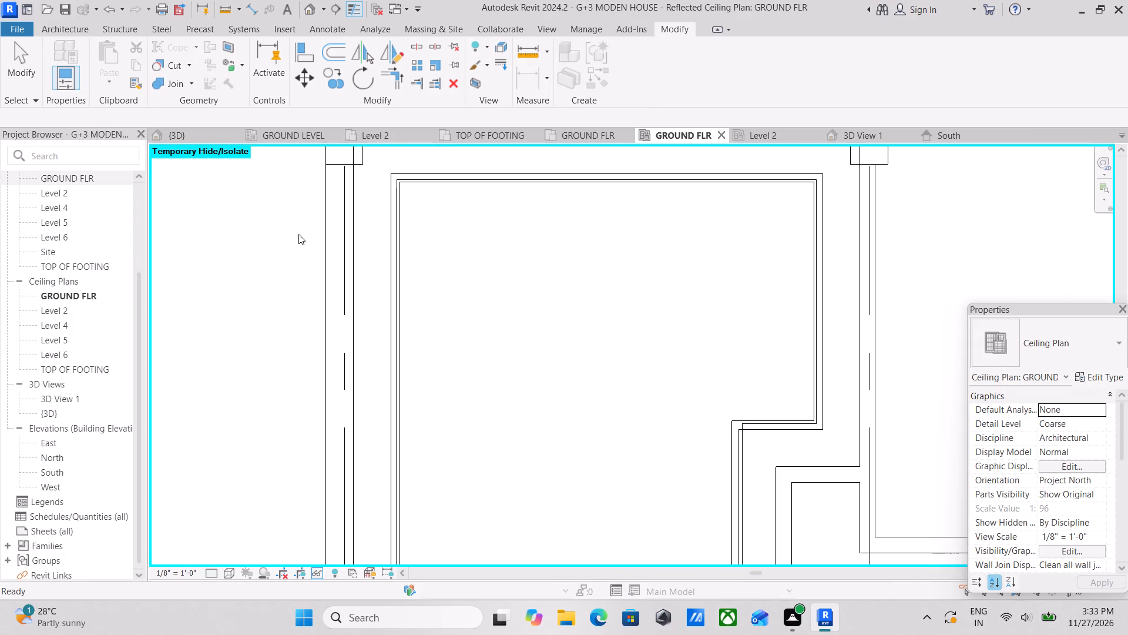
Create a new family from the English-Imperial template Lighting Fixture ceiling based.
{"action": "scroll", "coordinate": [319, 230], "scroll_direction": "down", "scroll_amount": 2}
{"action": "left_click", "coordinate": [21, 25]}
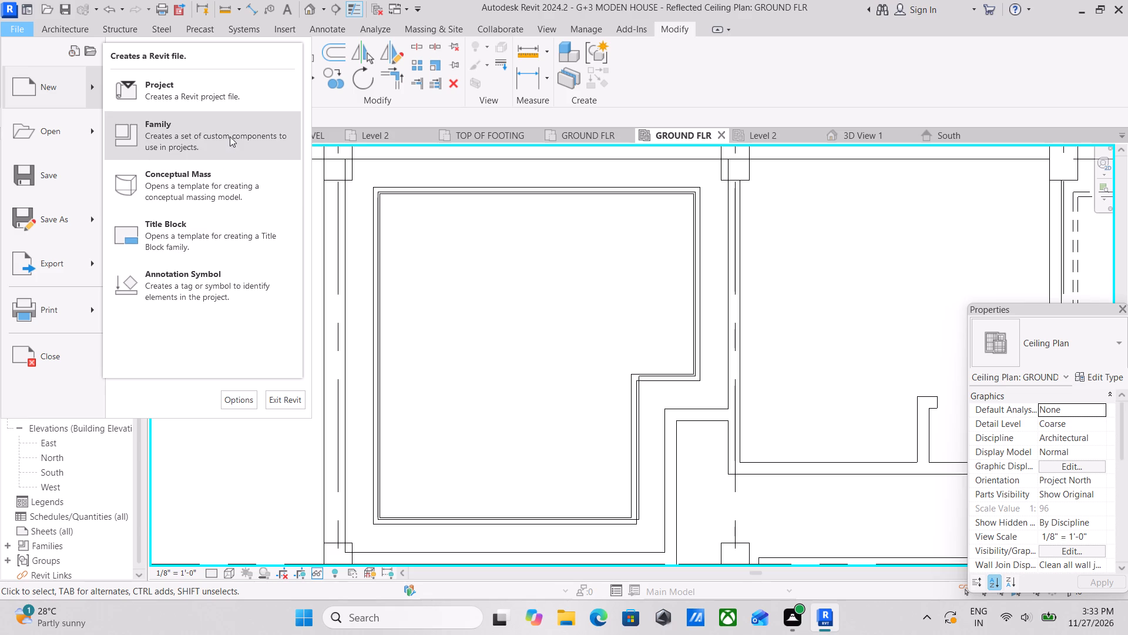
{"action": "left_click", "coordinate": [236, 122]}
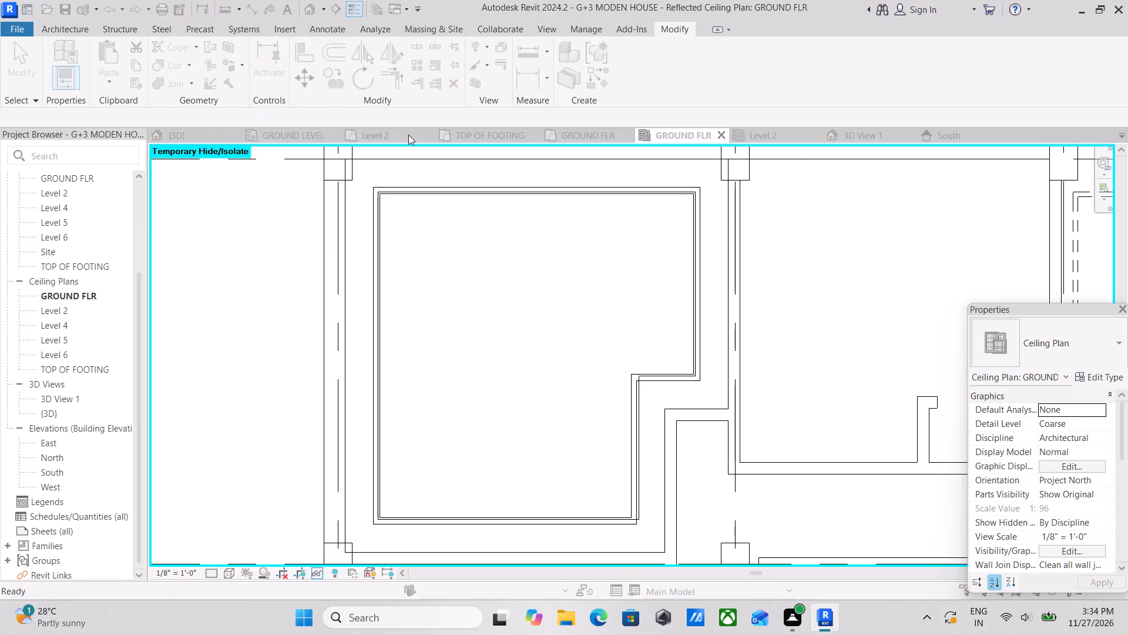
{"action": "scroll", "coordinate": [417, 252], "scroll_direction": "down", "scroll_amount": 9}
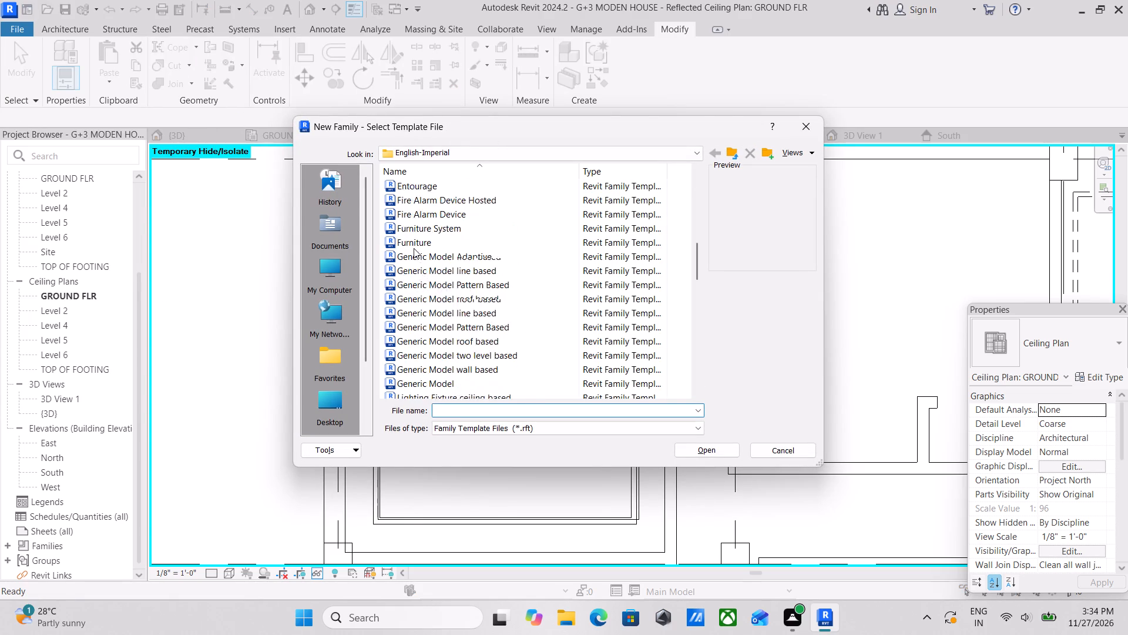
{"action": "scroll", "coordinate": [414, 248], "scroll_direction": "down", "scroll_amount": 3}
{"action": "left_click", "coordinate": [428, 264]}
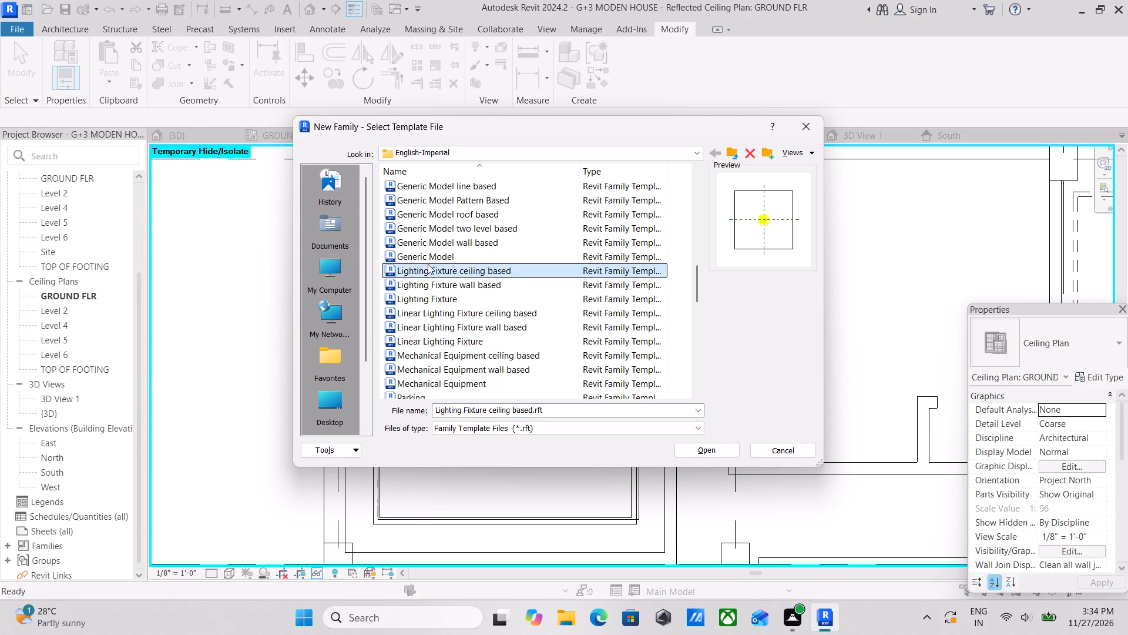
{"action": "left_click", "coordinate": [714, 447]}
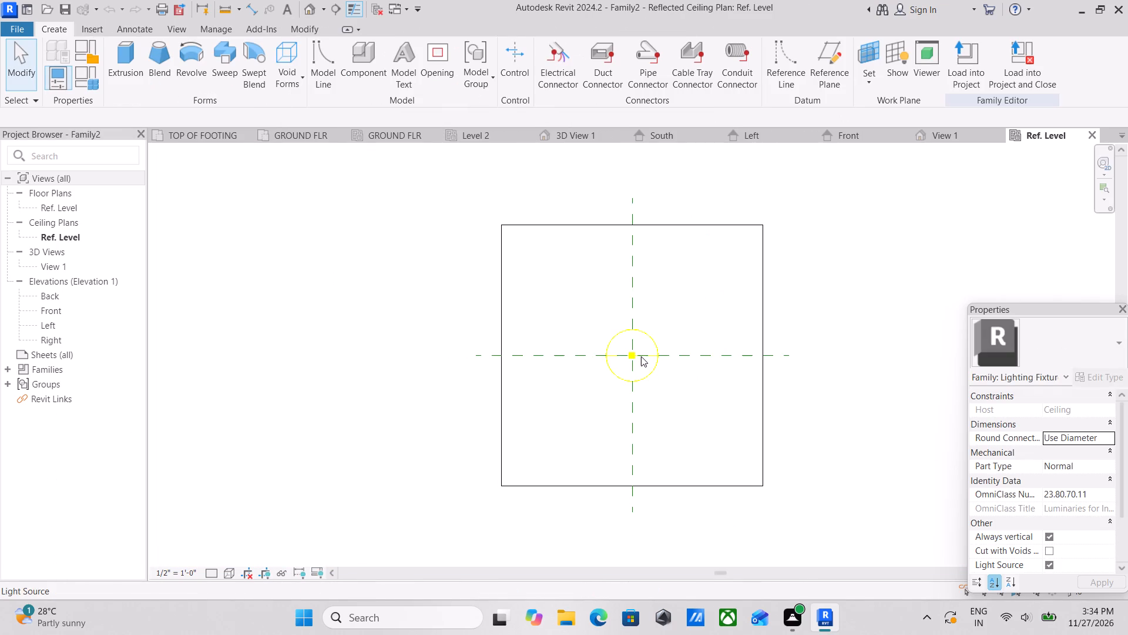
Examine the light source and its reference planes relative to the ceiling in the plans and the back, front and left elevations.
{"action": "scroll", "coordinate": [641, 356], "scroll_direction": "up", "scroll_amount": 2}
{"action": "scroll", "coordinate": [435, 276], "scroll_direction": "up", "scroll_amount": 2}
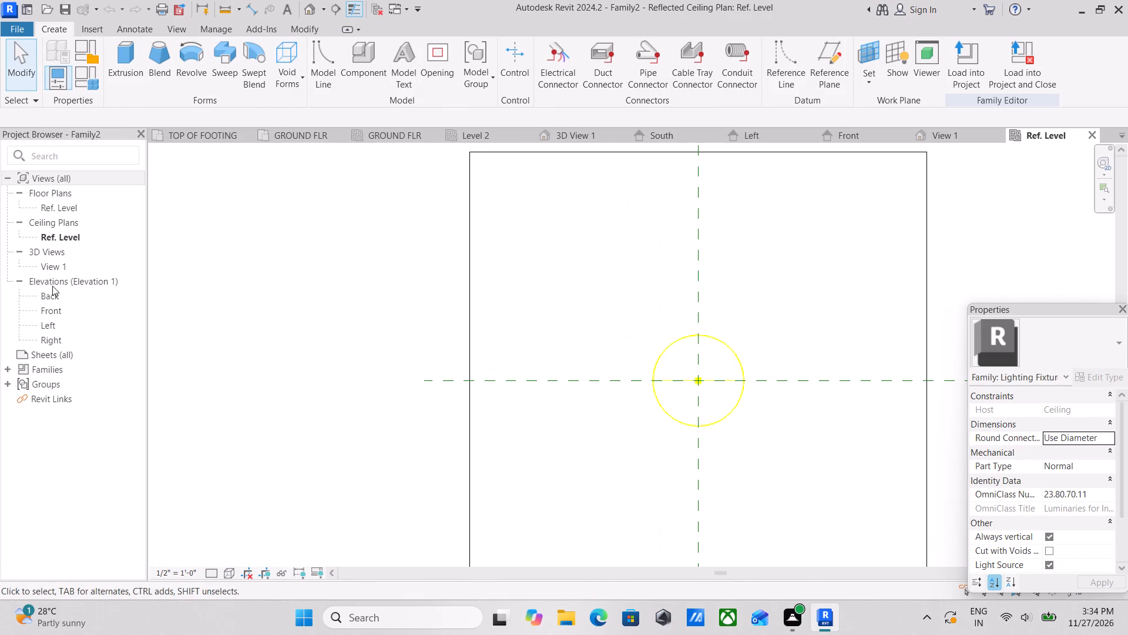
{"action": "double_click", "coordinate": [44, 298]}
{"action": "scroll", "coordinate": [552, 307], "scroll_direction": "up", "scroll_amount": 1}
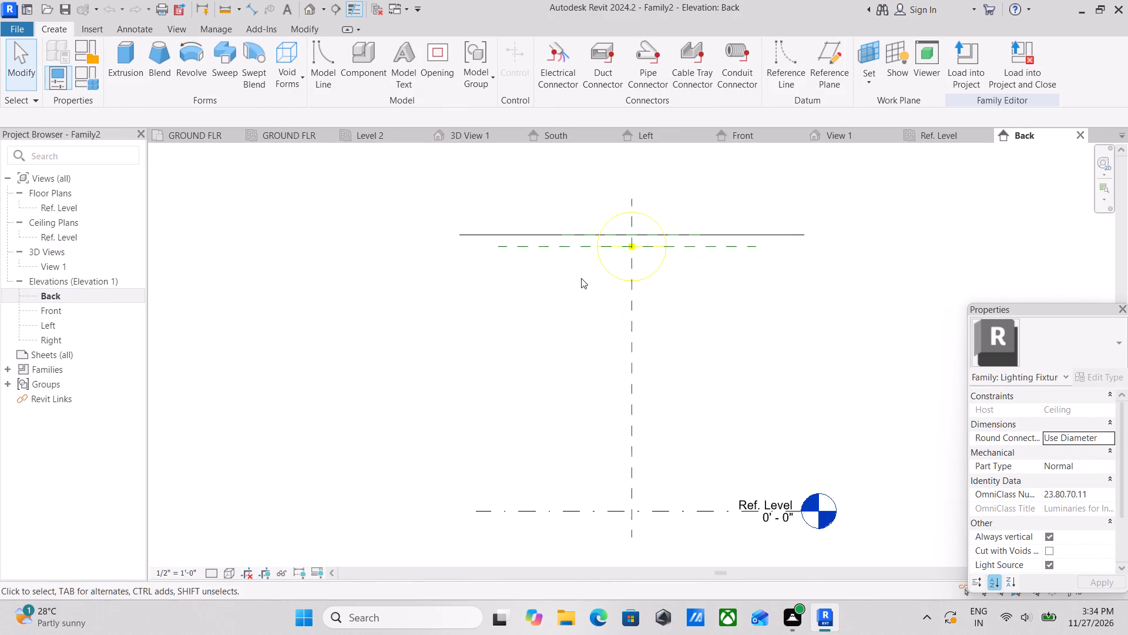
{"action": "scroll", "coordinate": [663, 245], "scroll_direction": "up", "scroll_amount": 2}
{"action": "middle_click_drag", "start_coordinate": [576, 246], "coordinate": [596, 296]}
{"action": "scroll", "coordinate": [636, 286], "scroll_direction": "up", "scroll_amount": 2}
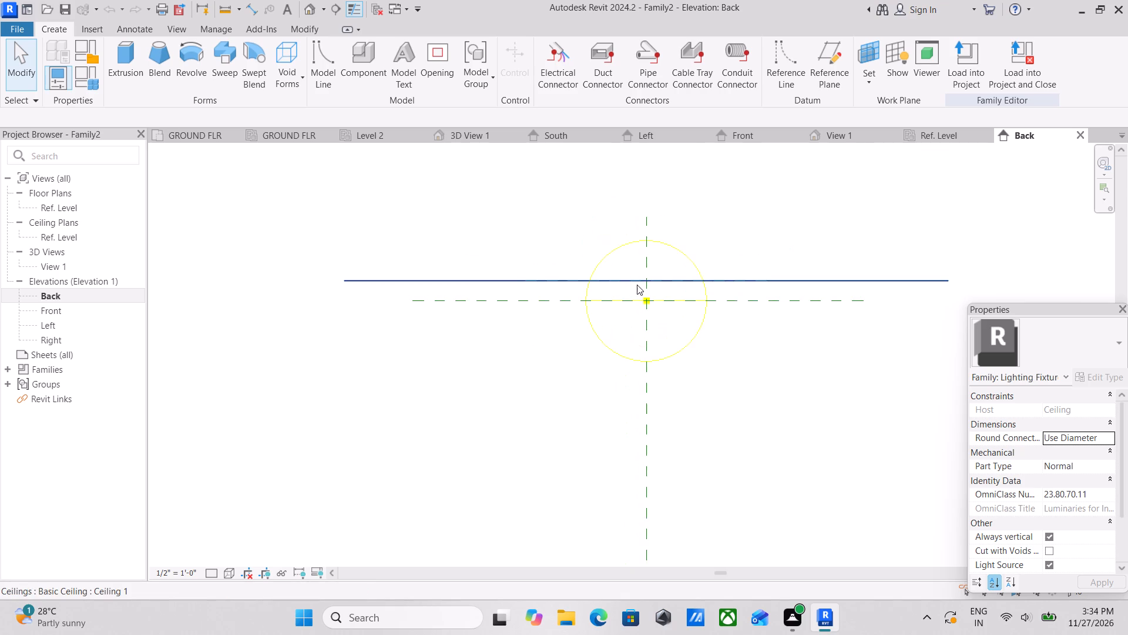
{"action": "scroll", "coordinate": [650, 317], "scroll_direction": "up", "scroll_amount": 3}
{"action": "middle_click_drag", "start_coordinate": [625, 300], "coordinate": [636, 335]}
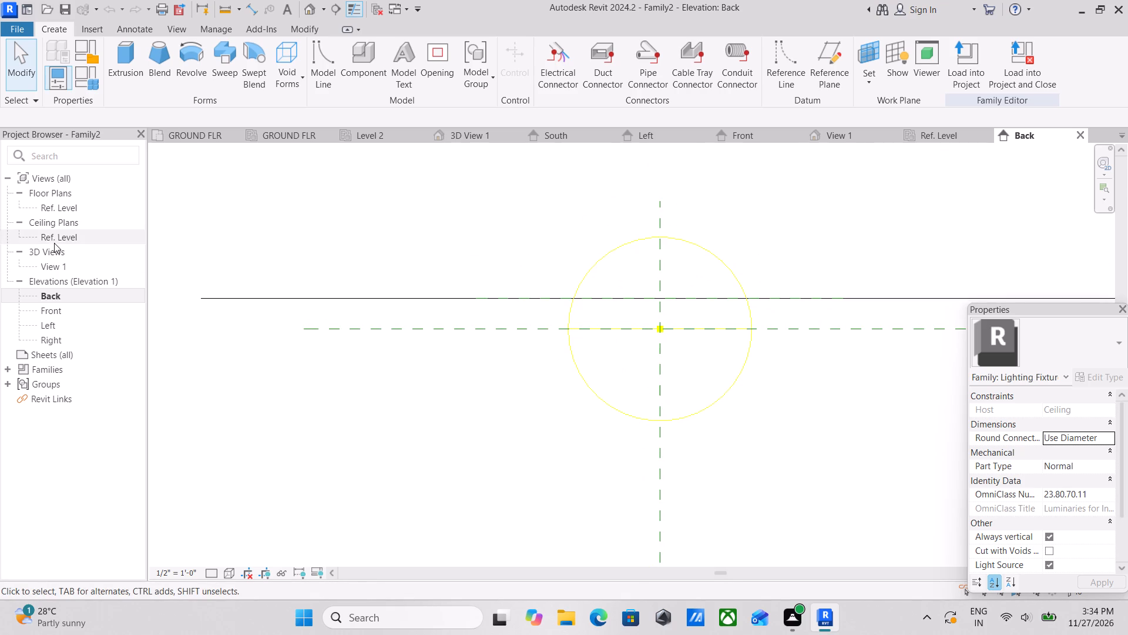
{"action": "double_click", "coordinate": [49, 206]}
{"action": "middle_click_drag", "start_coordinate": [626, 370], "coordinate": [538, 386]}
{"action": "middle_click_drag", "start_coordinate": [650, 398], "coordinate": [620, 400]}
{"action": "double_click", "coordinate": [48, 296]}
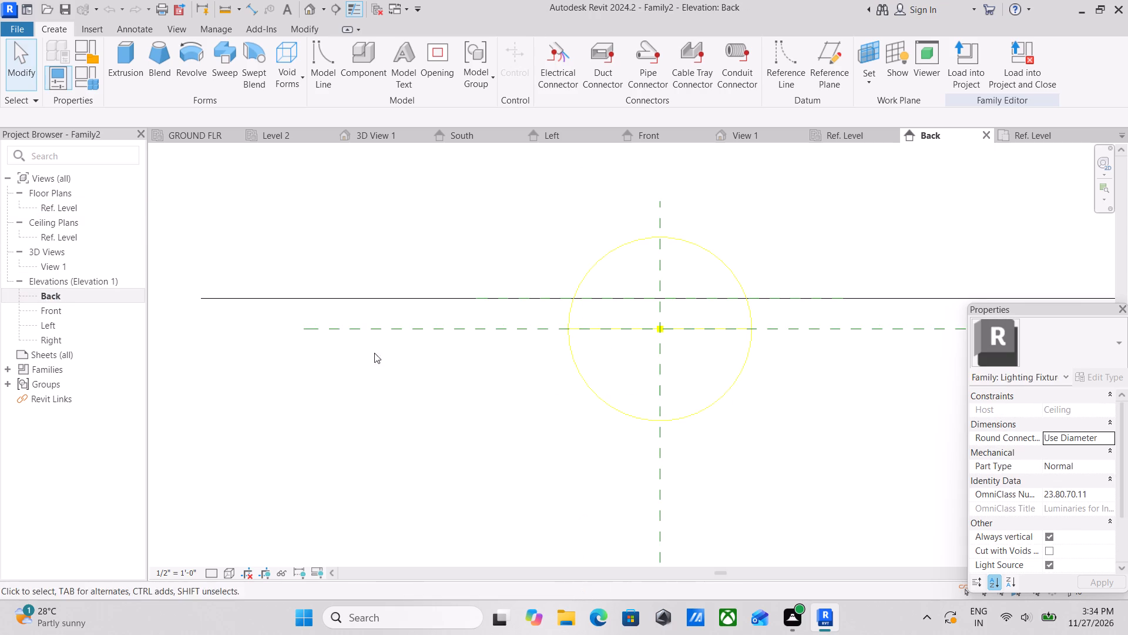
{"action": "scroll", "coordinate": [600, 309], "scroll_direction": "up", "scroll_amount": 1}
{"action": "middle_click_drag", "start_coordinate": [603, 306], "coordinate": [523, 347]}
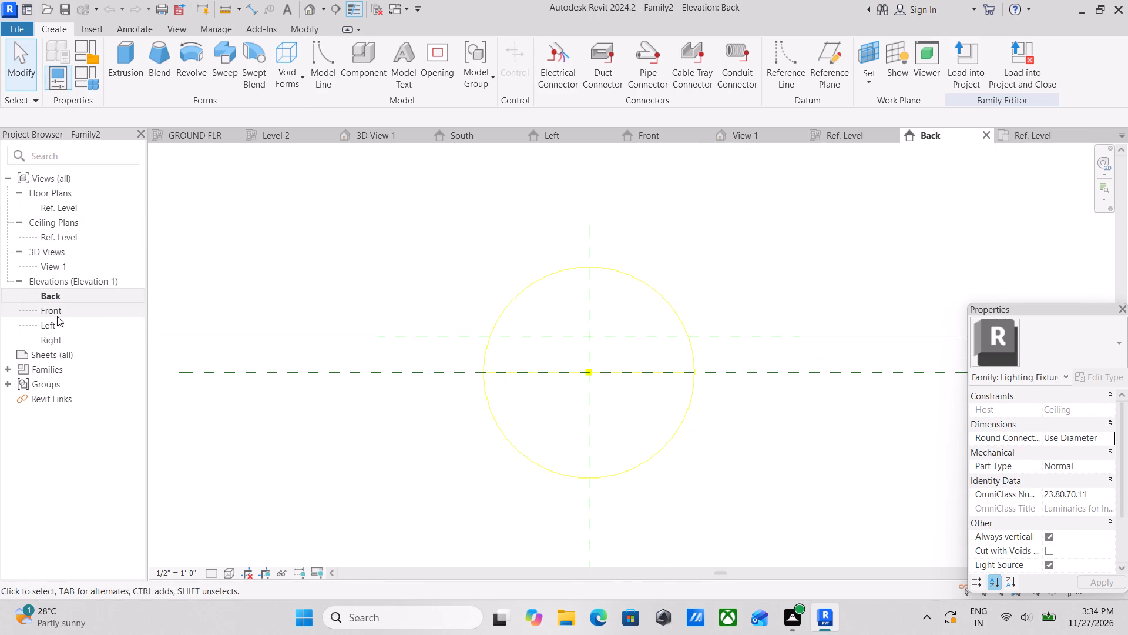
{"action": "double_click", "coordinate": [55, 310]}
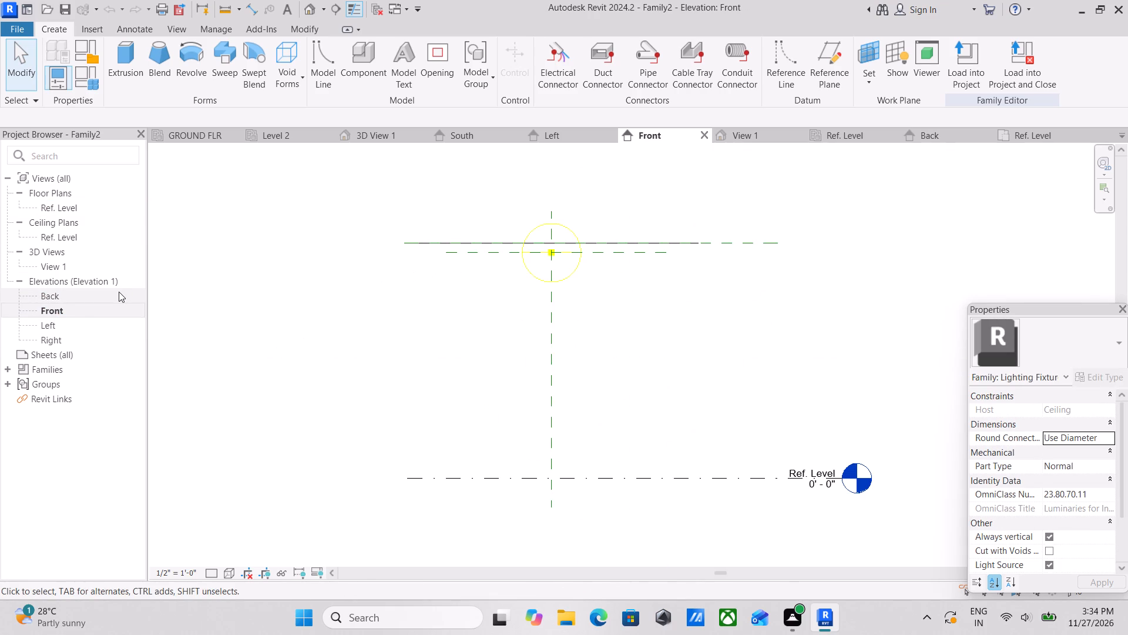
{"action": "scroll", "coordinate": [166, 287], "scroll_direction": "down", "scroll_amount": 3}
{"action": "middle_click_drag", "start_coordinate": [377, 278], "coordinate": [449, 327]}
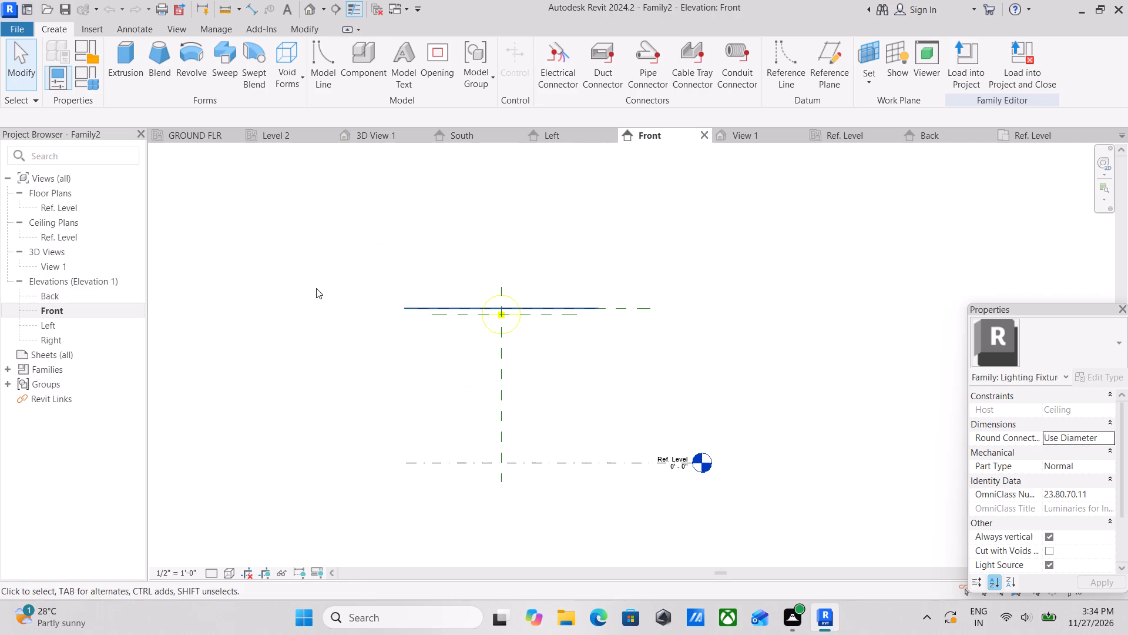
{"action": "left_click", "coordinate": [42, 290]}
{"action": "left_click", "coordinate": [42, 290]}
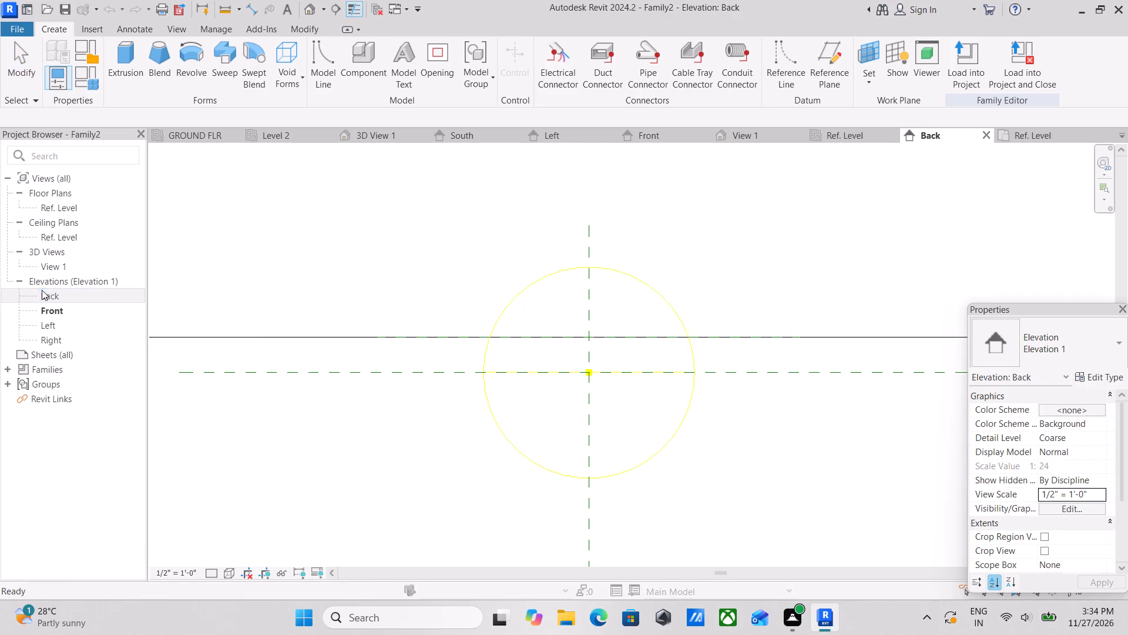
{"action": "middle_click_drag", "start_coordinate": [539, 352], "coordinate": [454, 353]}
{"action": "scroll", "coordinate": [437, 347], "scroll_direction": "up", "scroll_amount": 1}
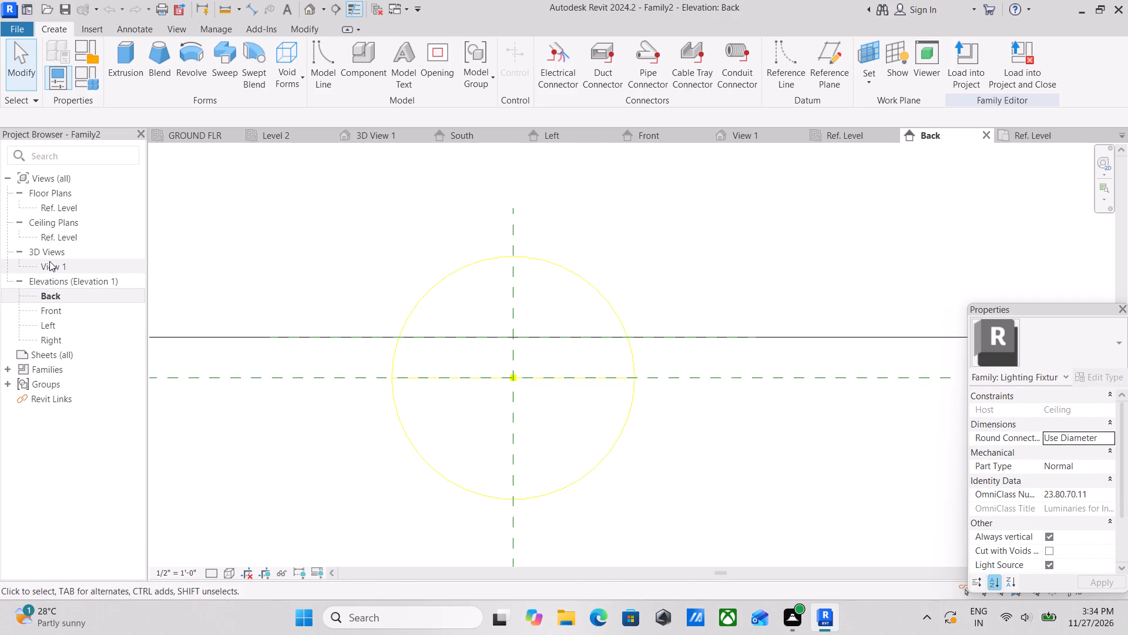
{"action": "left_click", "coordinate": [49, 262]}
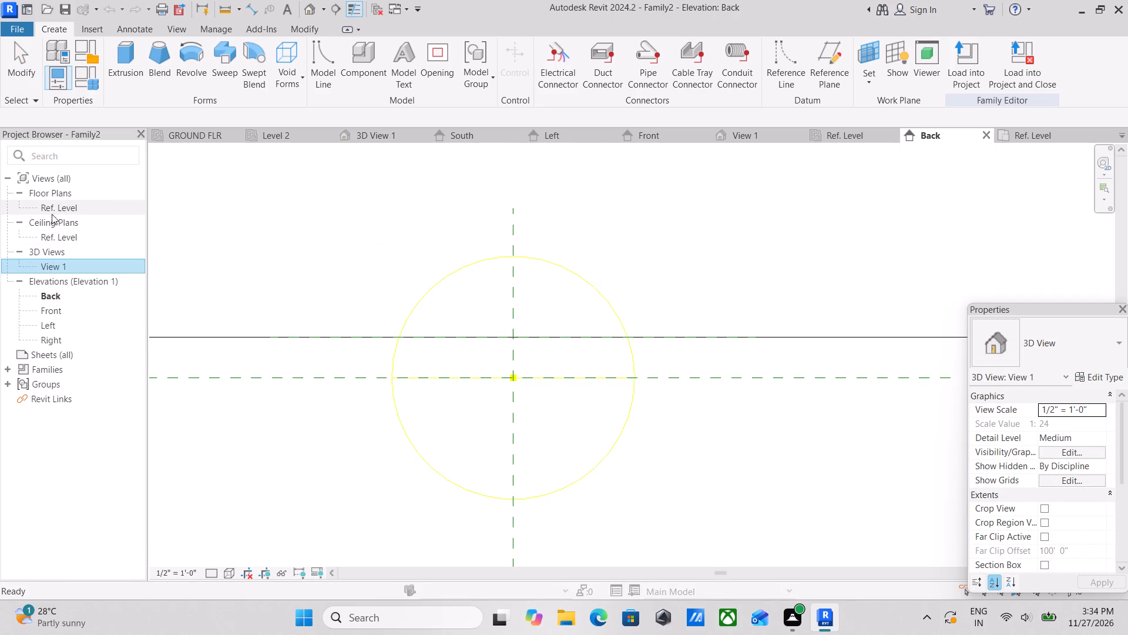
{"action": "double_click", "coordinate": [55, 212]}
{"action": "middle_click_drag", "start_coordinate": [459, 371], "coordinate": [391, 367]}
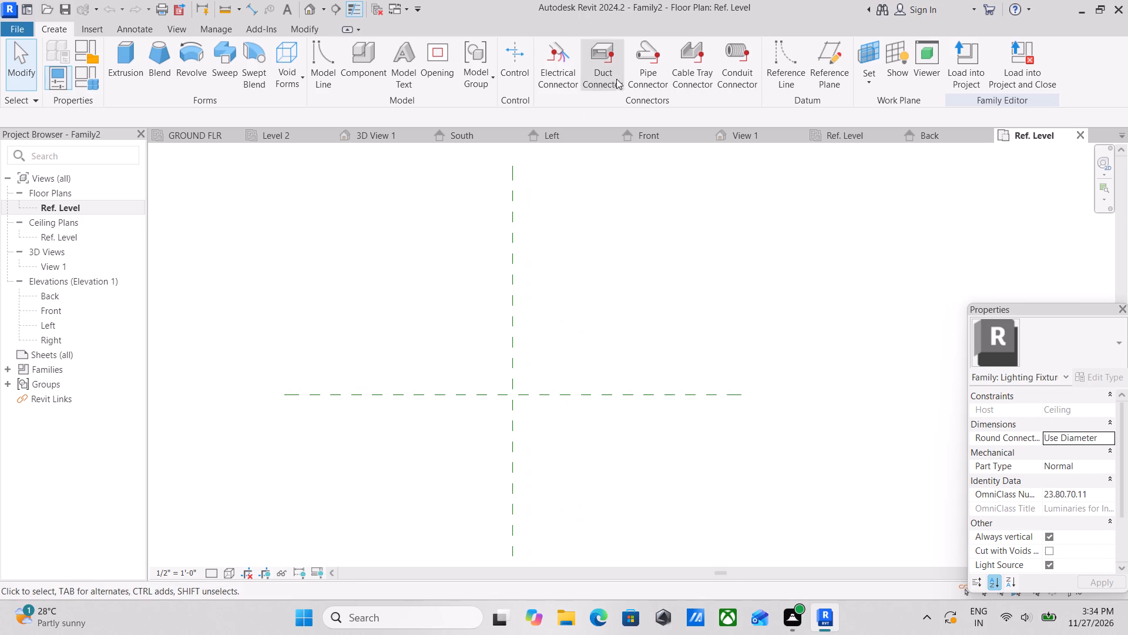
{"action": "double_click", "coordinate": [57, 296]}
{"action": "middle_click_drag", "start_coordinate": [554, 362], "coordinate": [583, 340]}
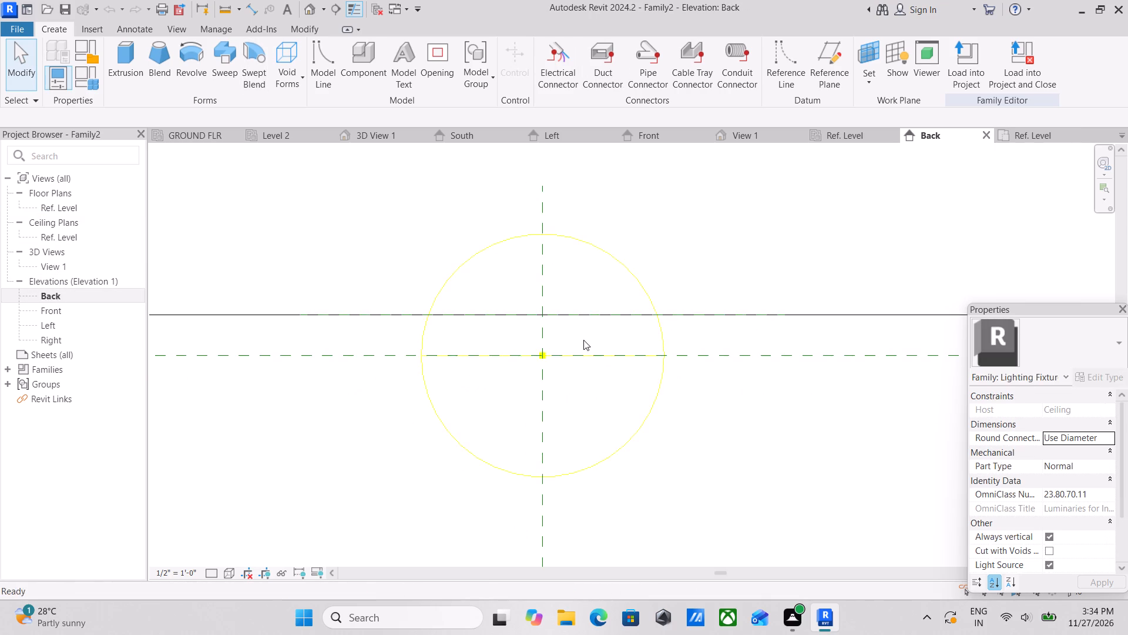
{"action": "double_click", "coordinate": [56, 322]}
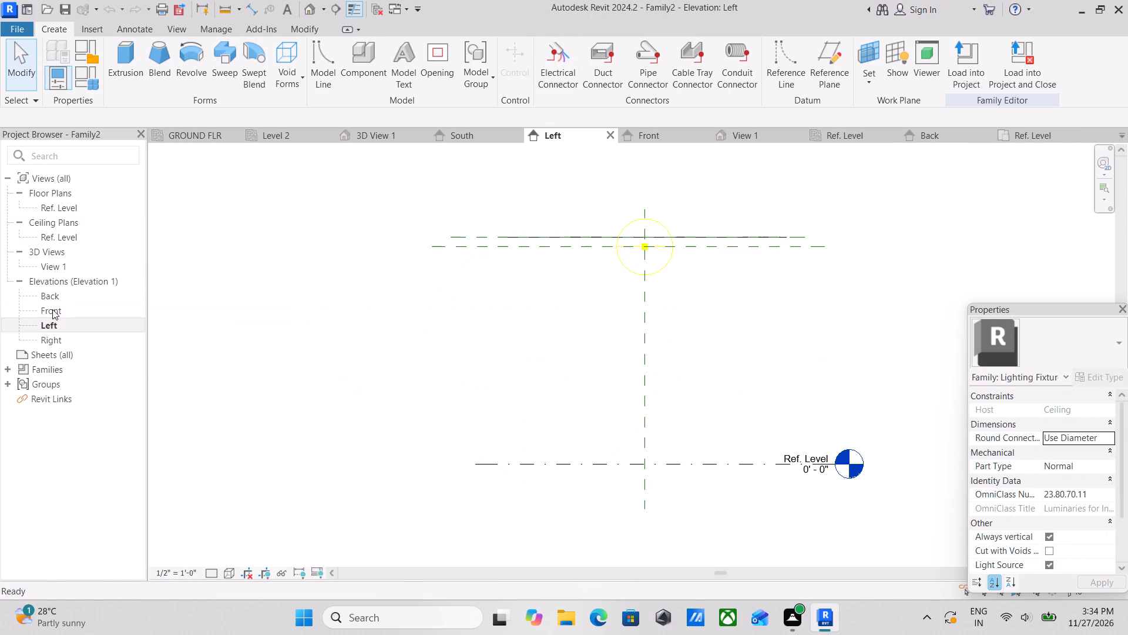
{"action": "scroll", "coordinate": [653, 312], "scroll_direction": "up", "scroll_amount": 1}
{"action": "scroll", "coordinate": [680, 235], "scroll_direction": "up", "scroll_amount": 2}
{"action": "middle_click_drag", "start_coordinate": [643, 248], "coordinate": [650, 295]}
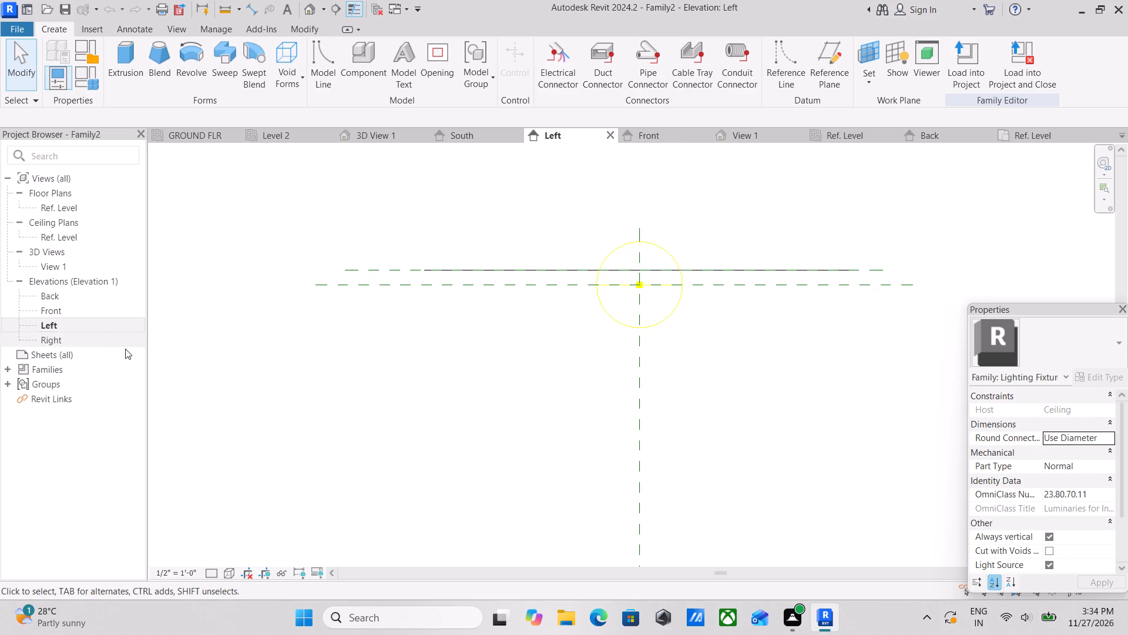
In the back elevation, set the Light Source Elevation reference plane's height above Ref. Level to 8' 4".
{"action": "double_click", "coordinate": [49, 298]}
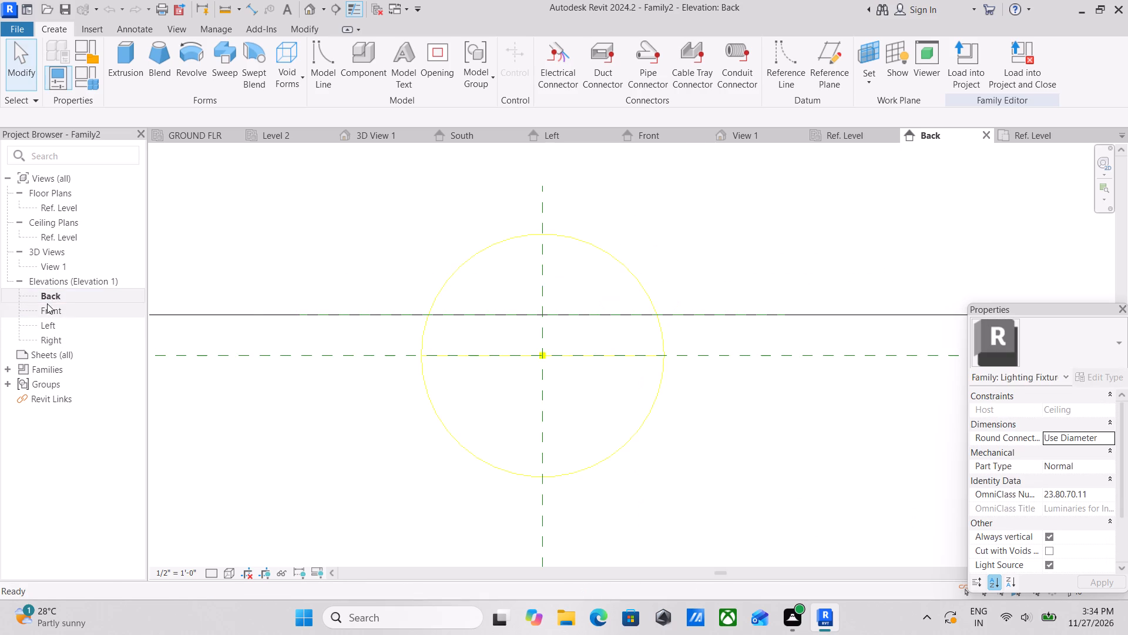
{"action": "middle_click_drag", "start_coordinate": [571, 315], "coordinate": [587, 333]}
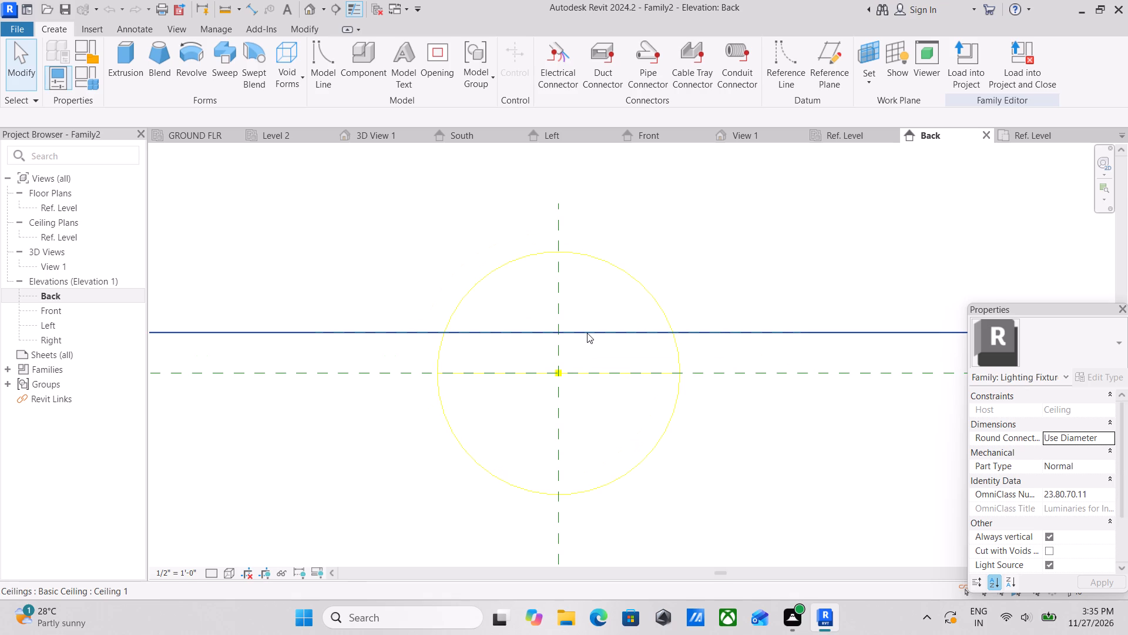
{"action": "scroll", "coordinate": [587, 333], "scroll_direction": "down", "scroll_amount": 4}
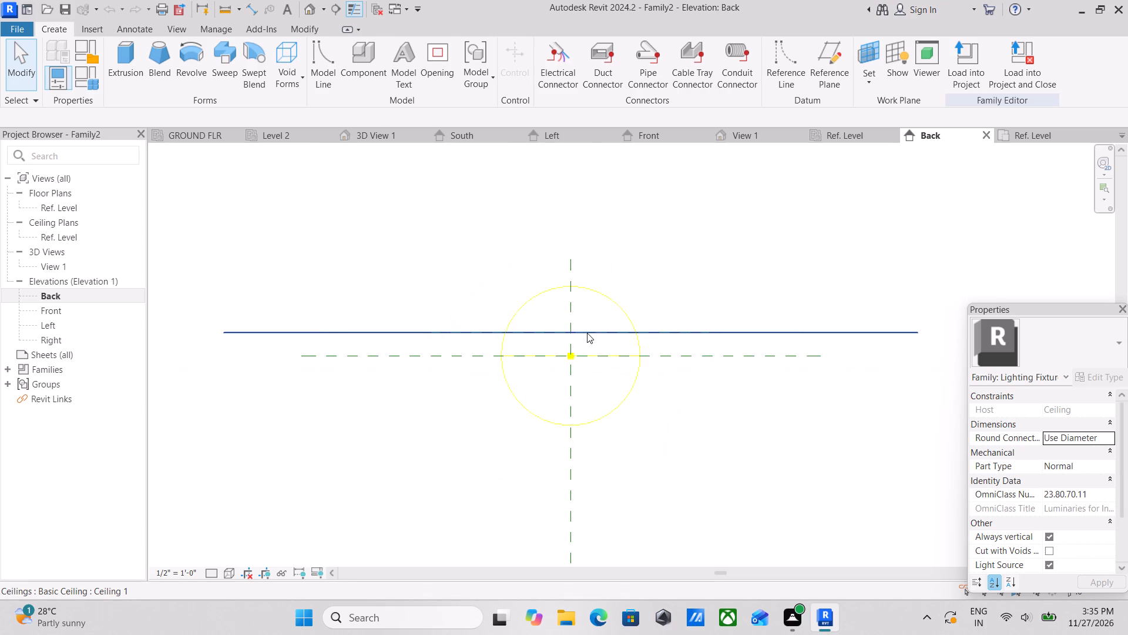
{"action": "middle_click_drag", "start_coordinate": [516, 362], "coordinate": [703, 212]}
{"action": "scroll", "coordinate": [599, 304], "scroll_direction": "down", "scroll_amount": 3}
{"action": "middle_click_drag", "start_coordinate": [599, 304], "coordinate": [506, 212]}
{"action": "middle_click_drag", "start_coordinate": [579, 303], "coordinate": [597, 362]}
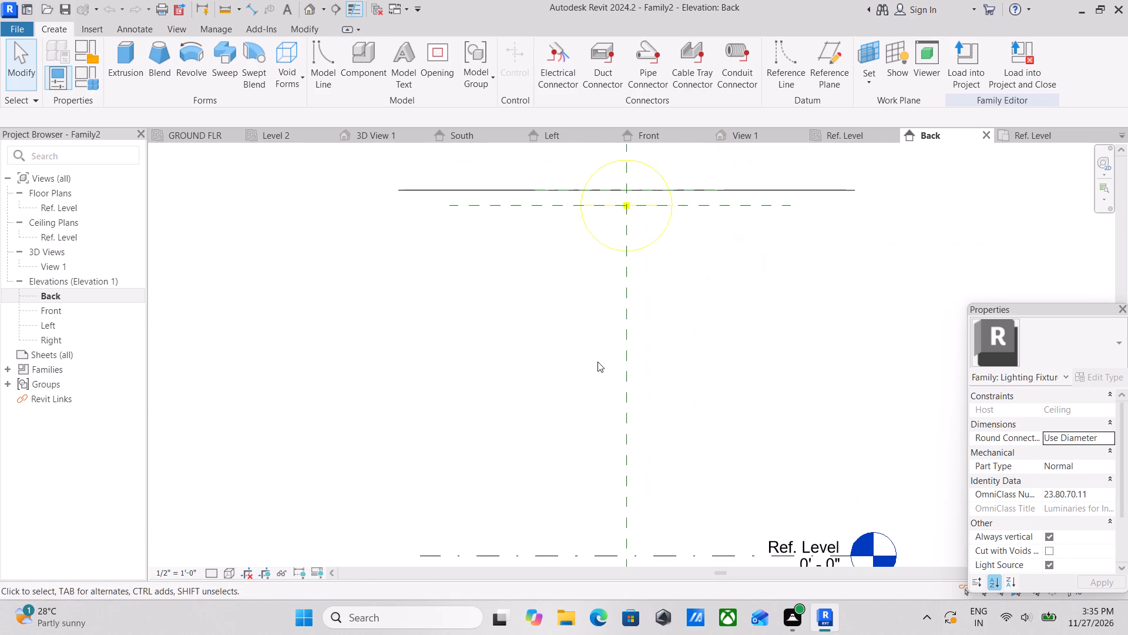
{"action": "left_click", "coordinate": [752, 207]}
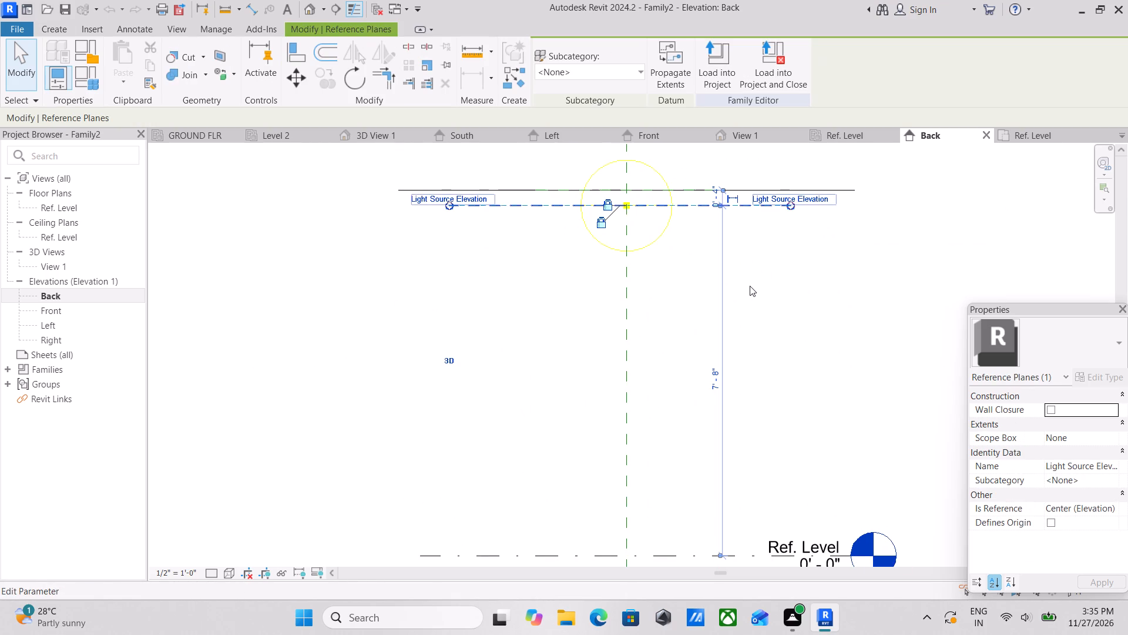
{"action": "left_click", "coordinate": [720, 377]}
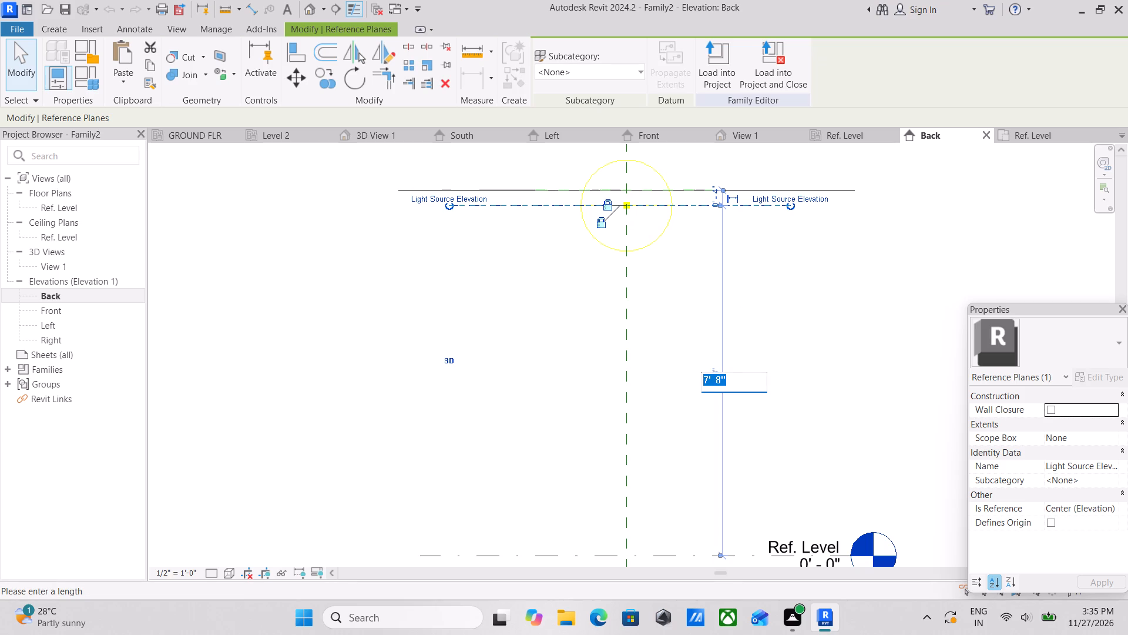
{"action": "type", "text": "8'"}
{"action": "key", "text": "6"}
{"action": "key", "text": "BackSpace"}
{"action": "key", "text": "4"}
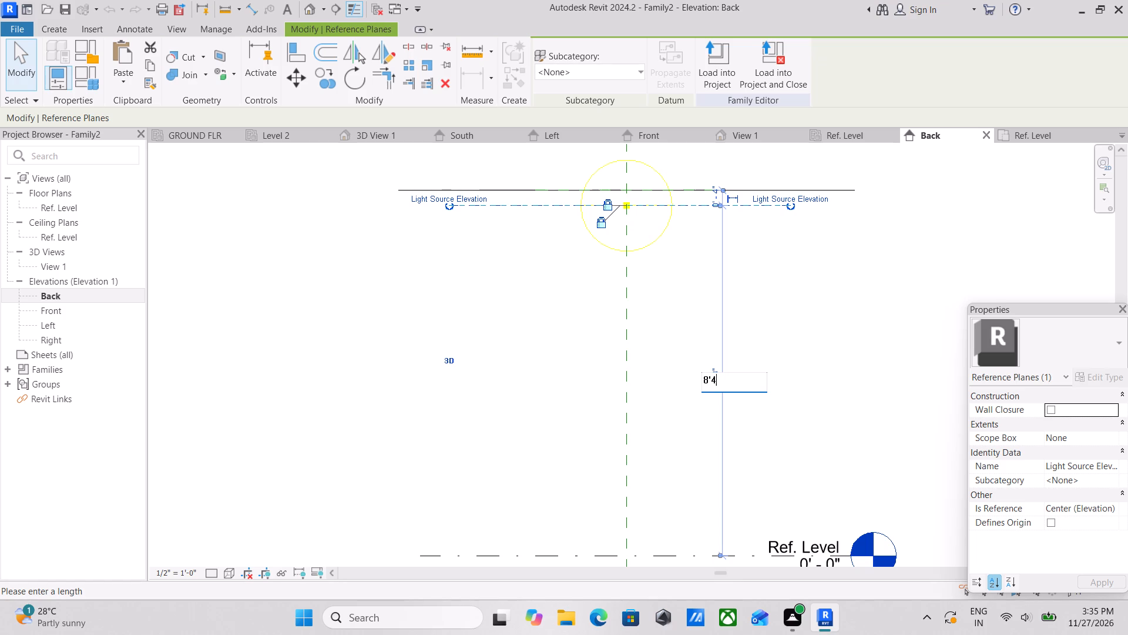
{"action": "key", "text": "Return"}
{"action": "scroll", "coordinate": [747, 375], "scroll_direction": "down", "scroll_amount": 1}
{"action": "middle_click_drag", "start_coordinate": [747, 375], "coordinate": [751, 326]}
{"action": "key", "text": "Escape"}
Examine the light source and its elevation plane relative to the ceiling and Ref. Level in the back elevation.
{"action": "middle_click_drag", "start_coordinate": [689, 332], "coordinate": [667, 368]}
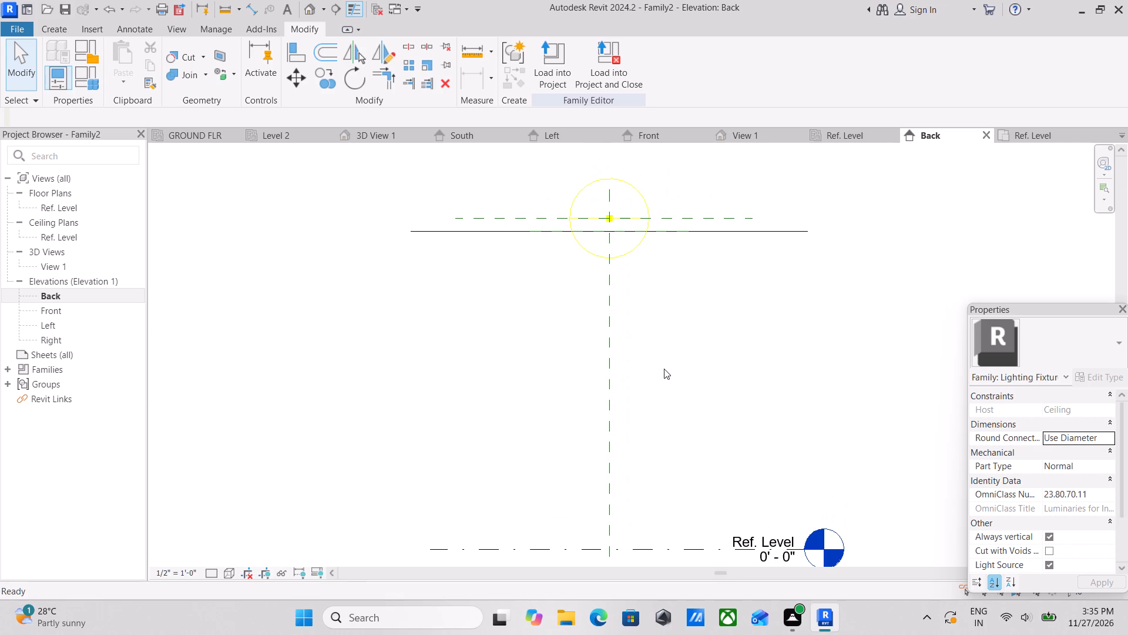
{"action": "scroll", "coordinate": [650, 370], "scroll_direction": "down", "scroll_amount": 2}
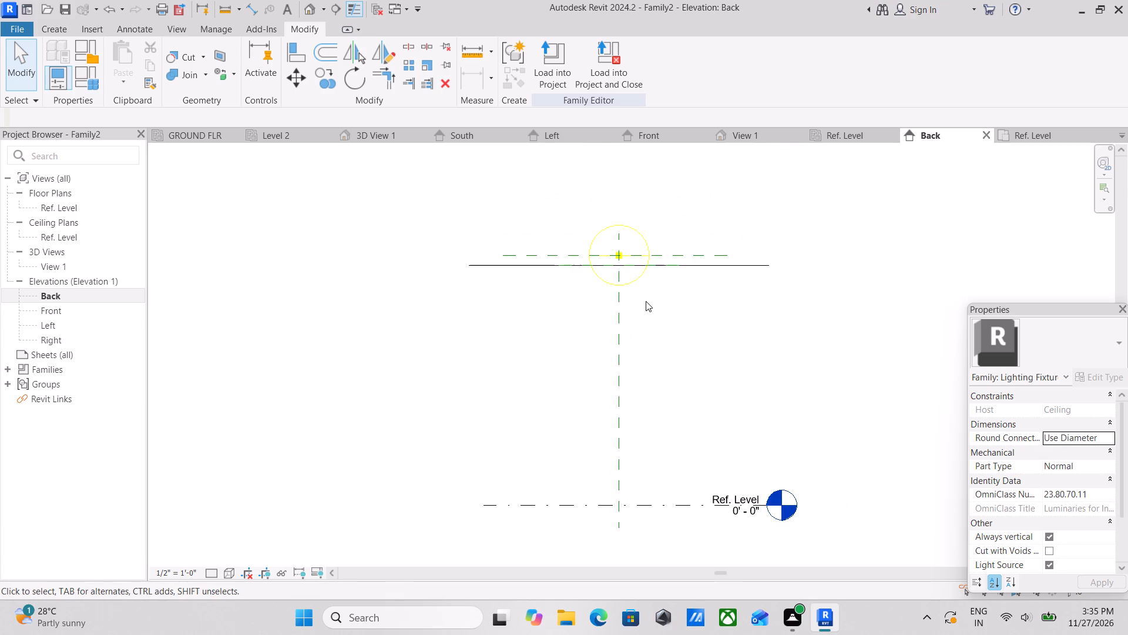
{"action": "scroll", "coordinate": [602, 293], "scroll_direction": "up", "scroll_amount": 1}
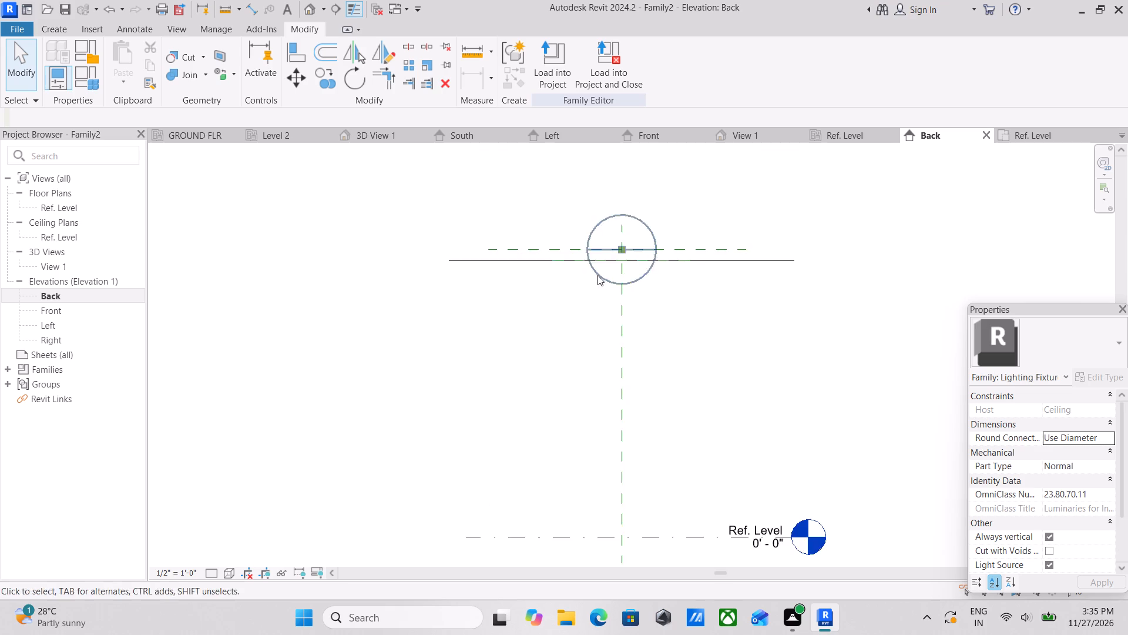
{"action": "scroll", "coordinate": [597, 260], "scroll_direction": "down", "scroll_amount": 1}
{"action": "middle_click_drag", "start_coordinate": [597, 260], "coordinate": [614, 363]}
{"action": "scroll", "coordinate": [661, 311], "scroll_direction": "up", "scroll_amount": 2}
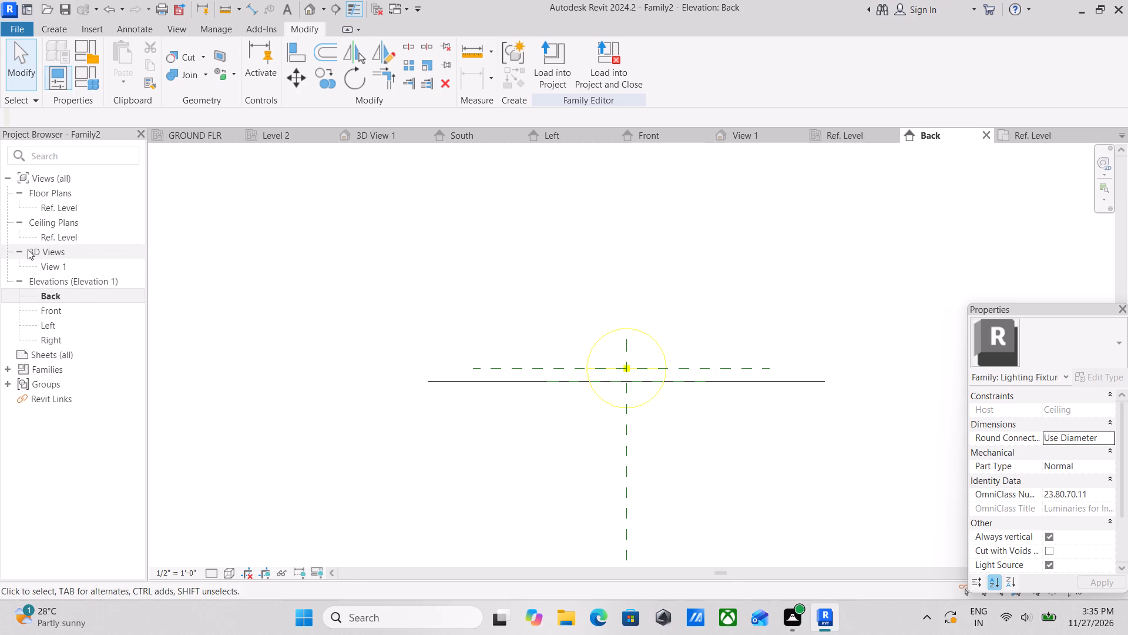
{"action": "scroll", "coordinate": [38, 325], "scroll_direction": "down", "scroll_amount": 2}
{"action": "scroll", "coordinate": [44, 343], "scroll_direction": "up", "scroll_amount": 1}
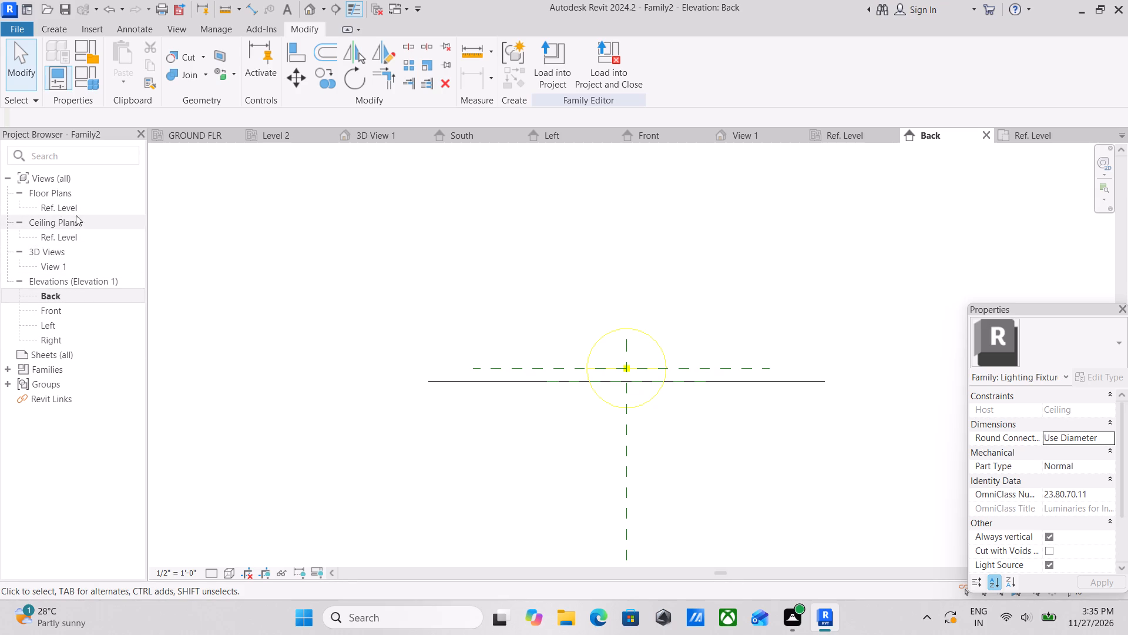
Open the Ref. Level floor plan at the crossing of the centre reference planes.
{"action": "double_click", "coordinate": [71, 210]}
{"action": "scroll", "coordinate": [475, 382], "scroll_direction": "up", "scroll_amount": 2}
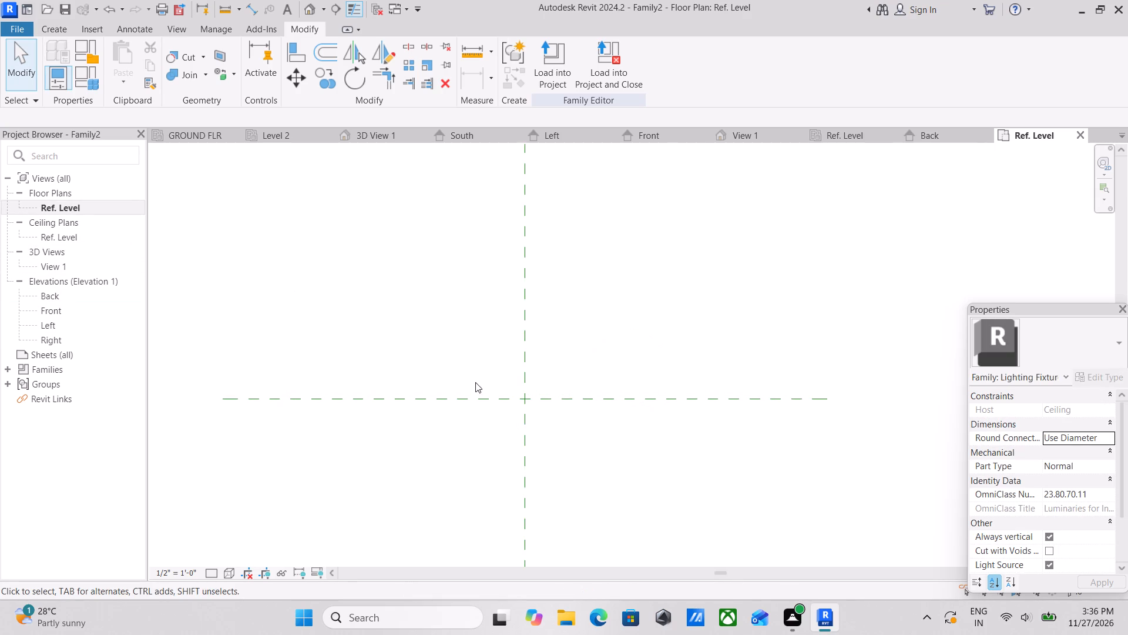
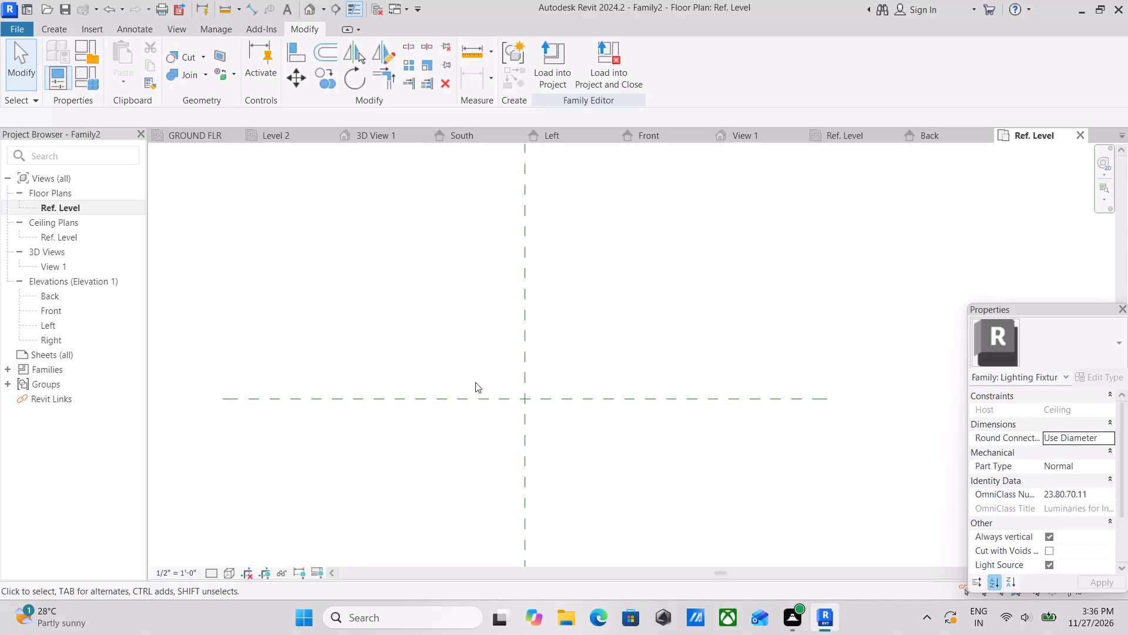
Create an extrusion from a circle of about 3" radius centred on the crossing of the centre reference planes.
{"action": "scroll", "coordinate": [492, 415], "scroll_direction": "up", "scroll_amount": 1}
{"action": "middle_click_drag", "start_coordinate": [506, 408], "coordinate": [478, 405]}
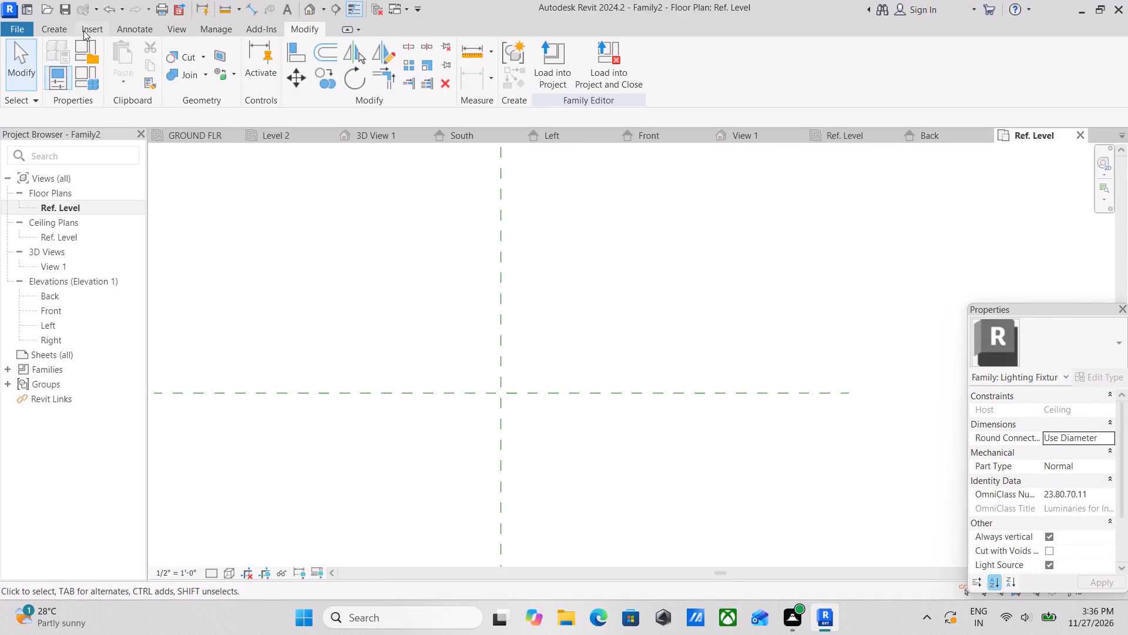
{"action": "left_click", "coordinate": [55, 28]}
{"action": "left_click", "coordinate": [130, 60]}
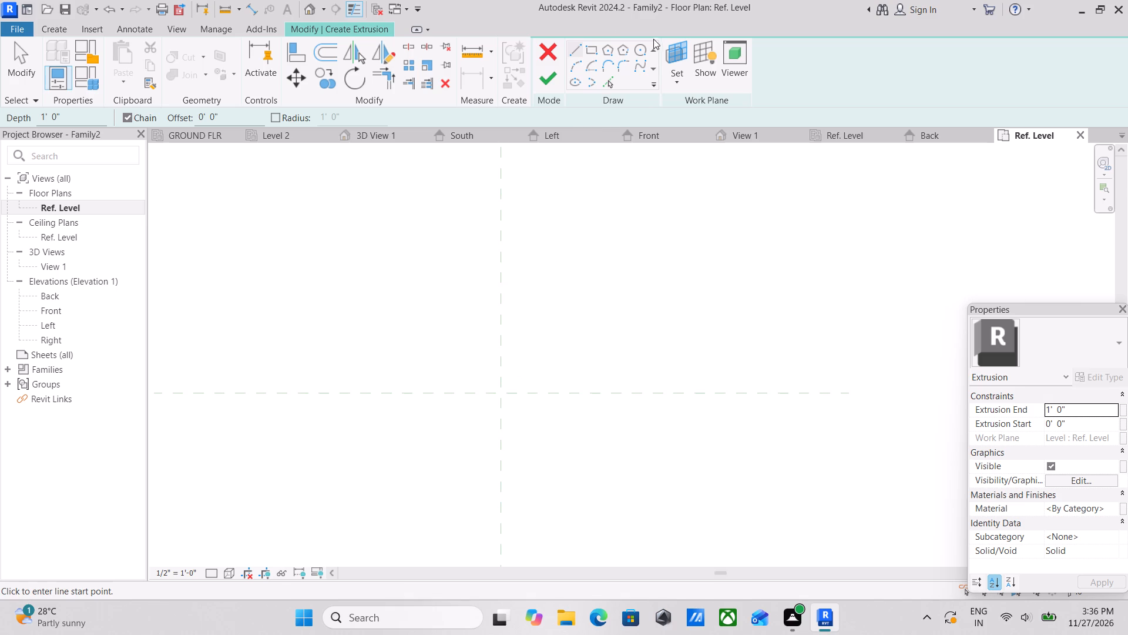
{"action": "left_click", "coordinate": [638, 48]}
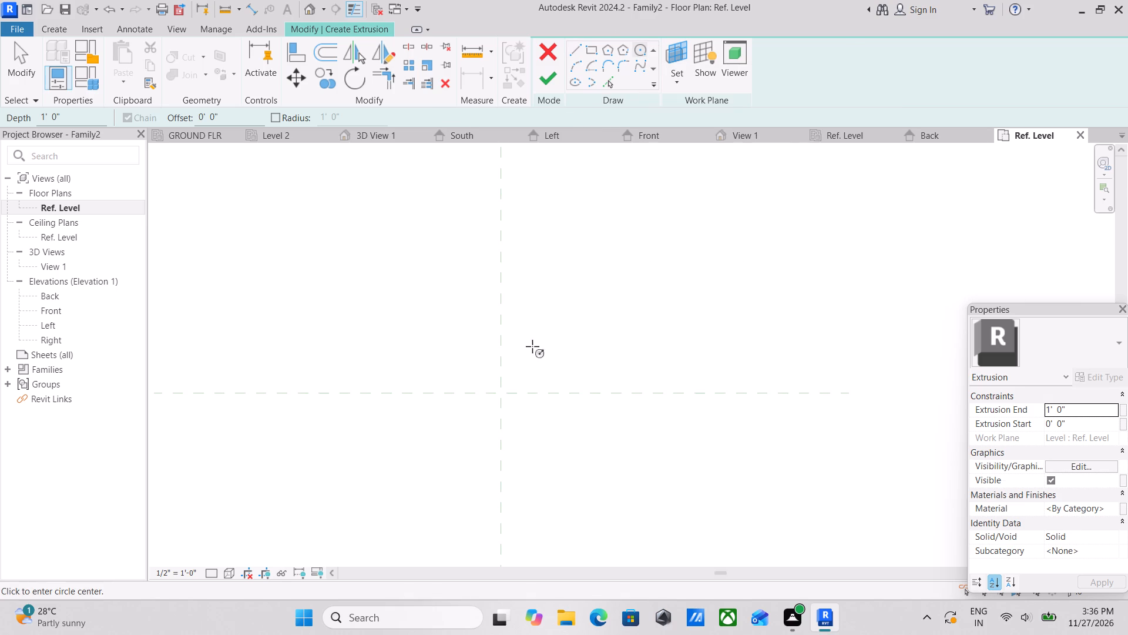
{"action": "left_click", "coordinate": [502, 395]}
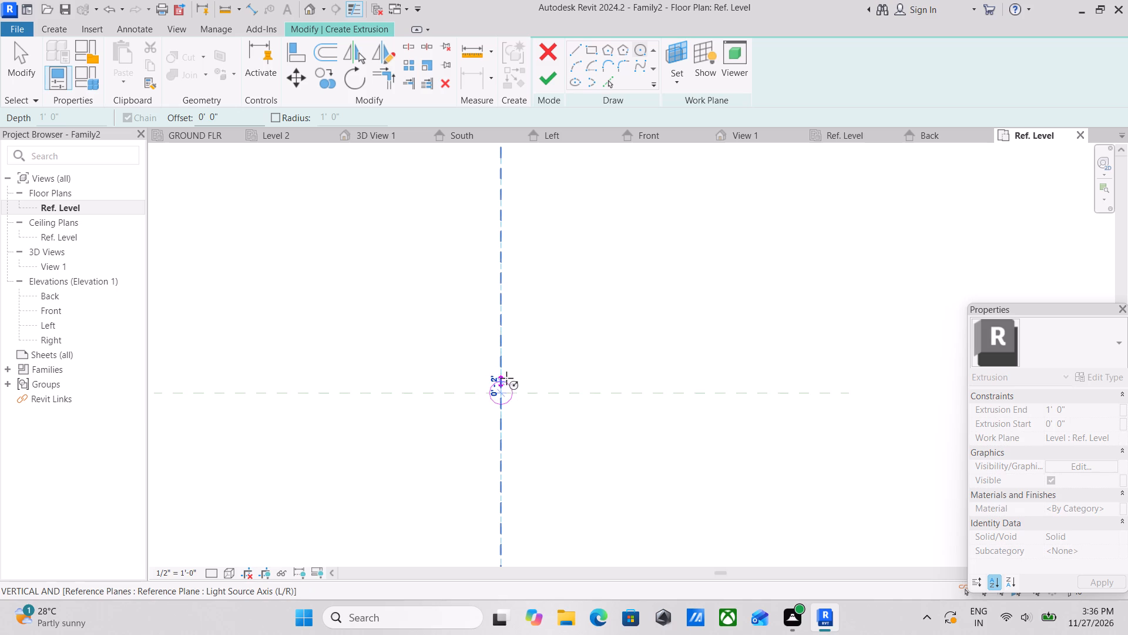
{"action": "scroll", "coordinate": [507, 375], "scroll_direction": "up", "scroll_amount": 3}
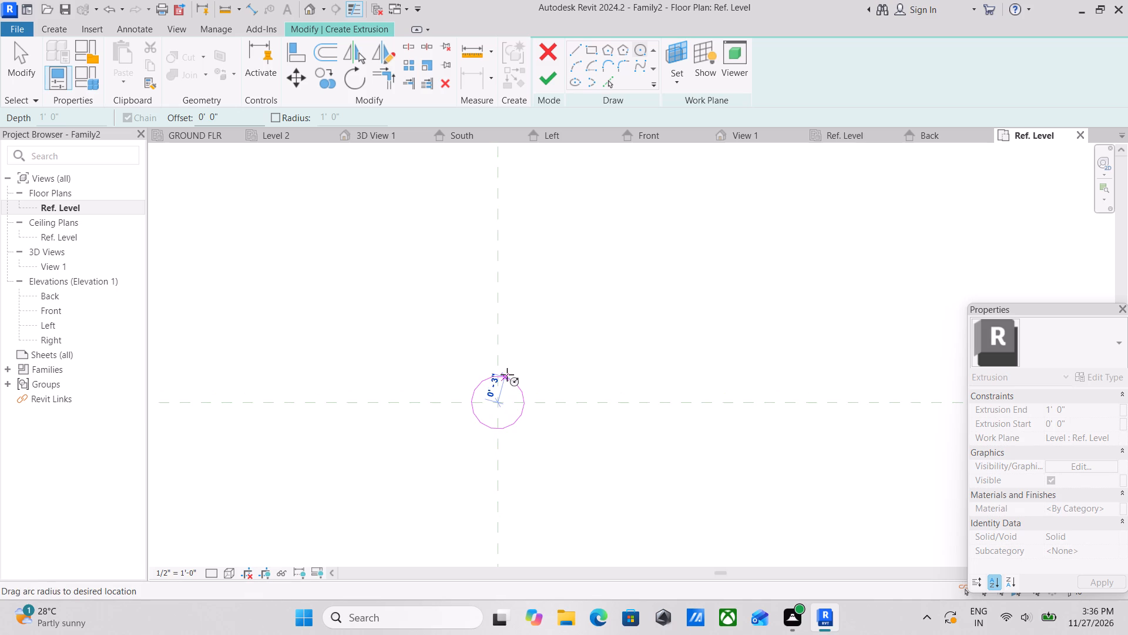
{"action": "left_click", "coordinate": [511, 377]}
{"action": "key", "text": "Escape"}
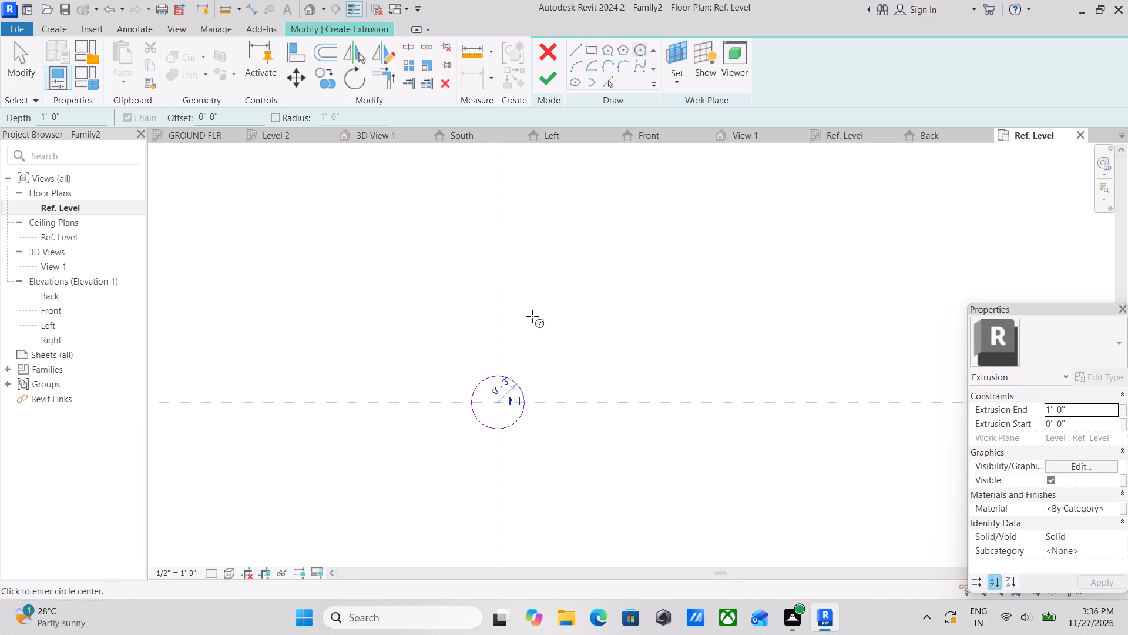
{"action": "left_click", "coordinate": [543, 72]}
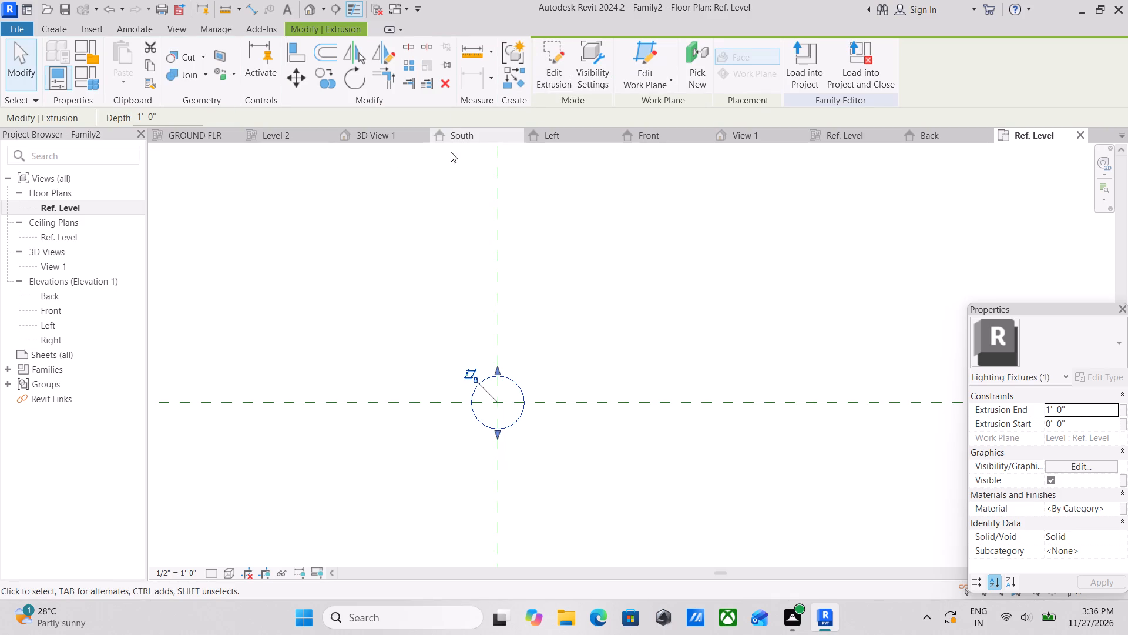
In the front elevation, stretch the extrusion's top to about 9' 0 3/4" and raise its base to the light source plane at 8' 4".
{"action": "double_click", "coordinate": [52, 309]}
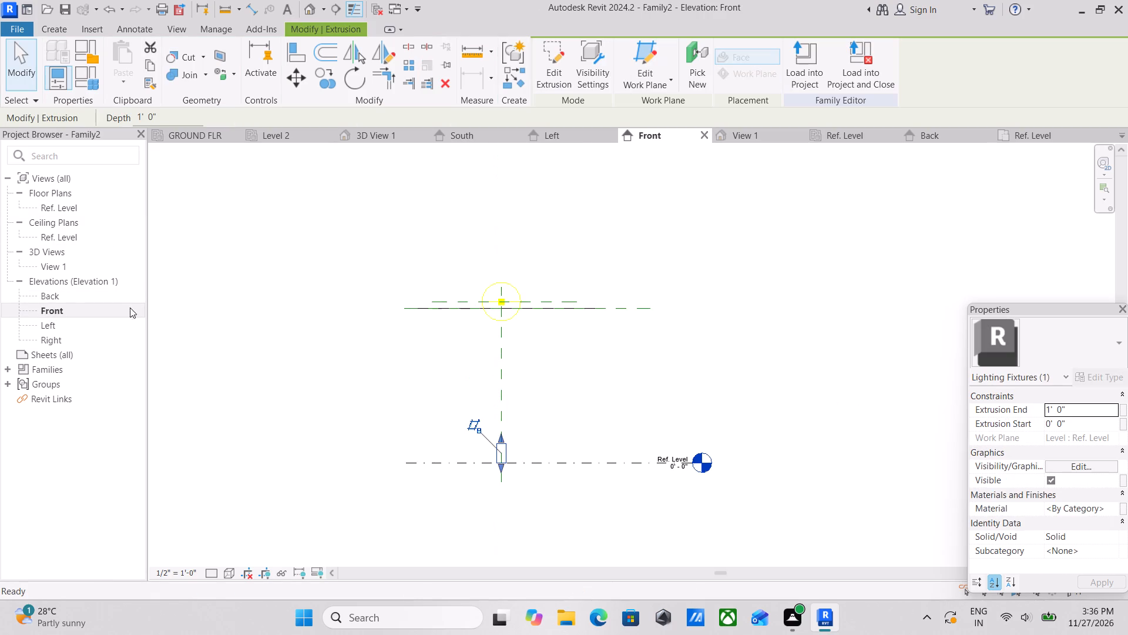
{"action": "scroll", "coordinate": [481, 367], "scroll_direction": "up", "scroll_amount": 1}
{"action": "middle_click_drag", "start_coordinate": [496, 366], "coordinate": [567, 281]}
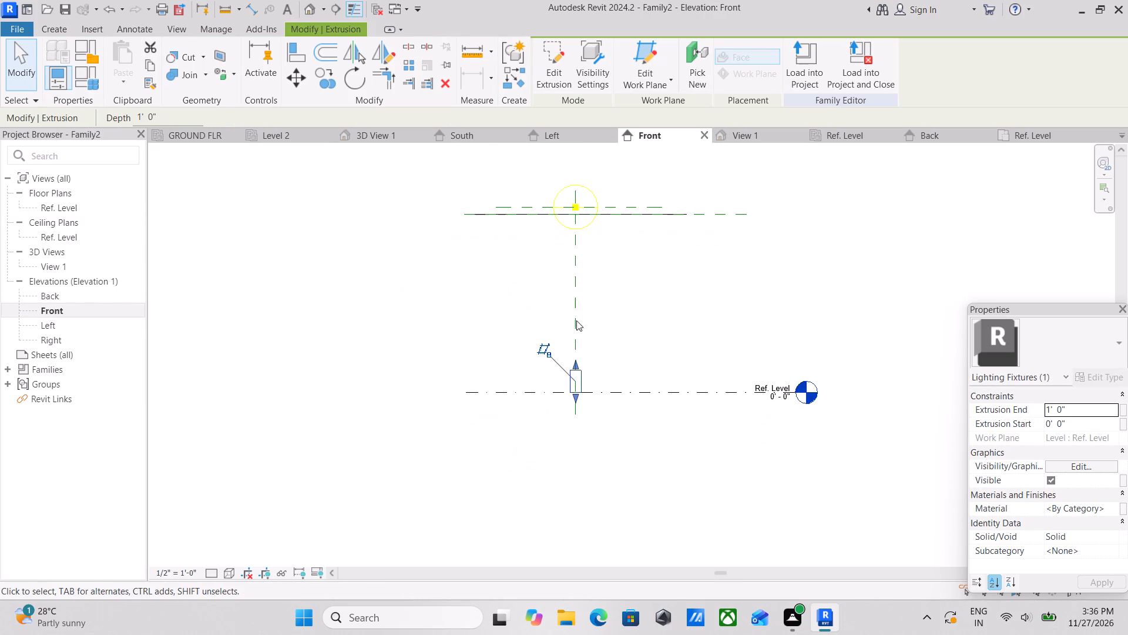
{"action": "left_click_drag", "start_coordinate": [576, 359], "coordinate": [583, 196]}
{"action": "left_click_drag", "start_coordinate": [574, 399], "coordinate": [573, 265]}
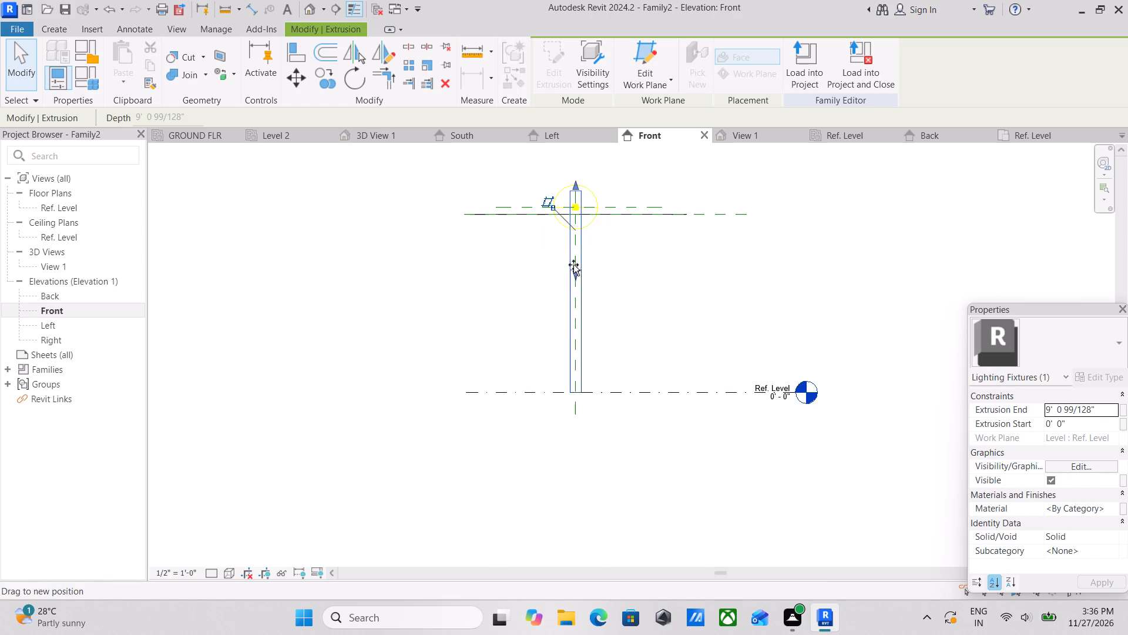
{"action": "left_click_drag", "start_coordinate": [573, 265], "coordinate": [579, 203]}
Lower the top of the cylindrical extrusion to about 8' 6 3/8" above Ref. Level.
{"action": "scroll", "coordinate": [579, 203], "scroll_direction": "up", "scroll_amount": 2}
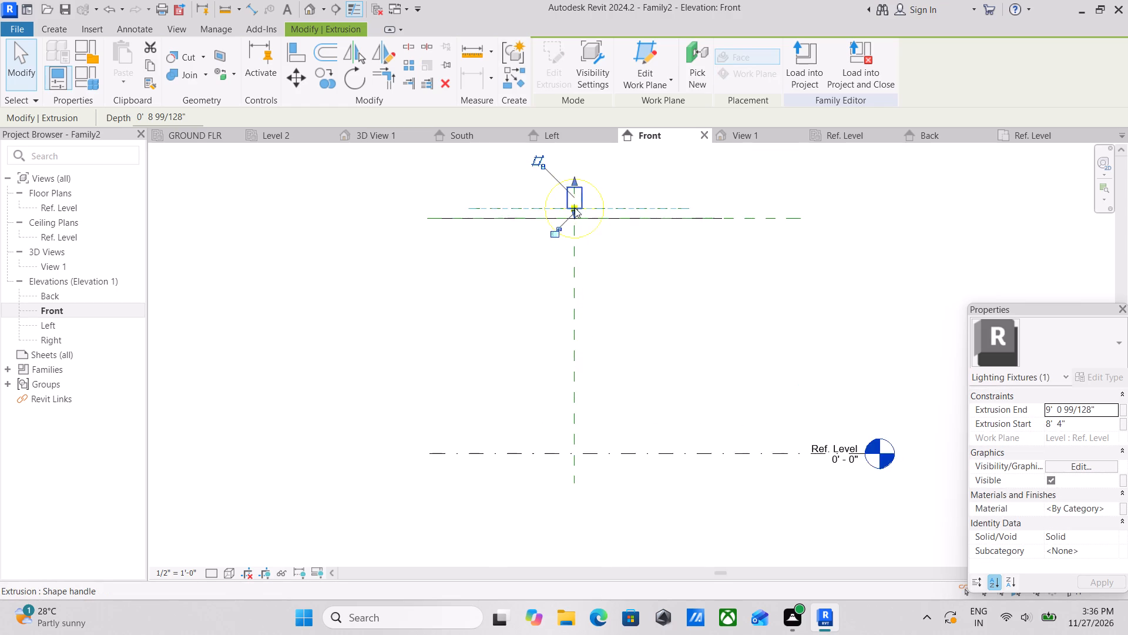
{"action": "scroll", "coordinate": [575, 208], "scroll_direction": "up", "scroll_amount": 1}
{"action": "middle_click_drag", "start_coordinate": [573, 220], "coordinate": [565, 298]}
{"action": "scroll", "coordinate": [563, 229], "scroll_direction": "up", "scroll_amount": 3}
{"action": "left_click_drag", "start_coordinate": [568, 270], "coordinate": [569, 292]}
{"action": "scroll", "coordinate": [569, 295], "scroll_direction": "up", "scroll_amount": 1}
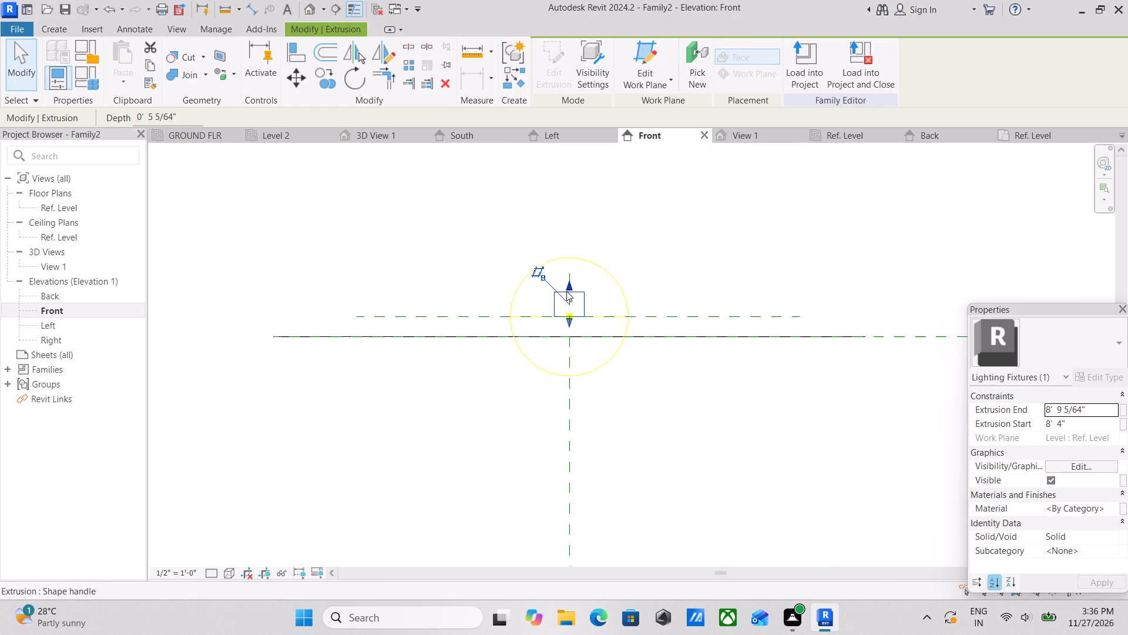
{"action": "left_click_drag", "start_coordinate": [566, 285], "coordinate": [569, 305]}
{"action": "scroll", "coordinate": [575, 315], "scroll_direction": "up", "scroll_amount": 1}
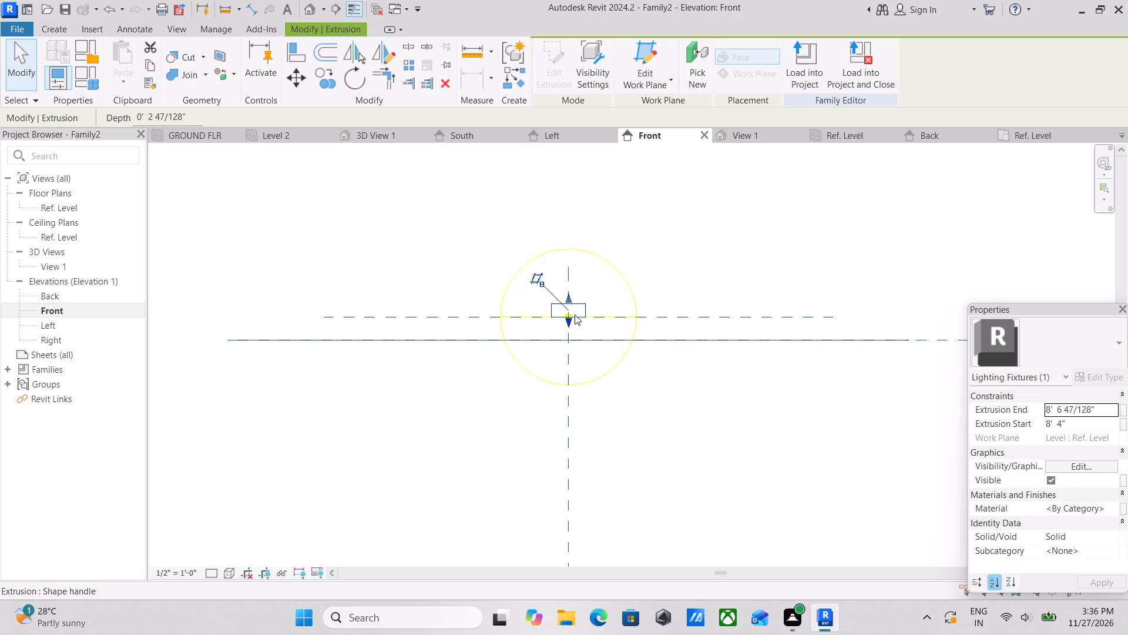
{"action": "scroll", "coordinate": [575, 315], "scroll_direction": "up", "scroll_amount": 3}
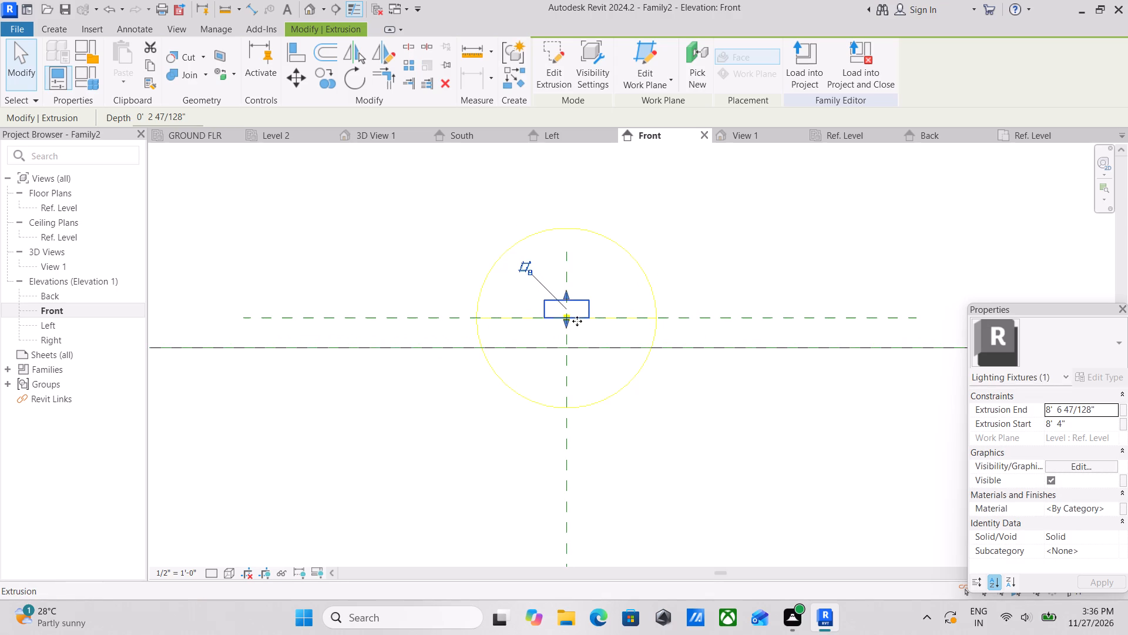
{"action": "middle_click_drag", "start_coordinate": [577, 321], "coordinate": [565, 339]}
{"action": "scroll", "coordinate": [552, 357], "scroll_direction": "up", "scroll_amount": 2}
{"action": "key", "text": "Escape"}
Raise the extrusion's base slightly above the light source plane, to about 8' 4 1/2".
{"action": "scroll", "coordinate": [549, 343], "scroll_direction": "up", "scroll_amount": 3}
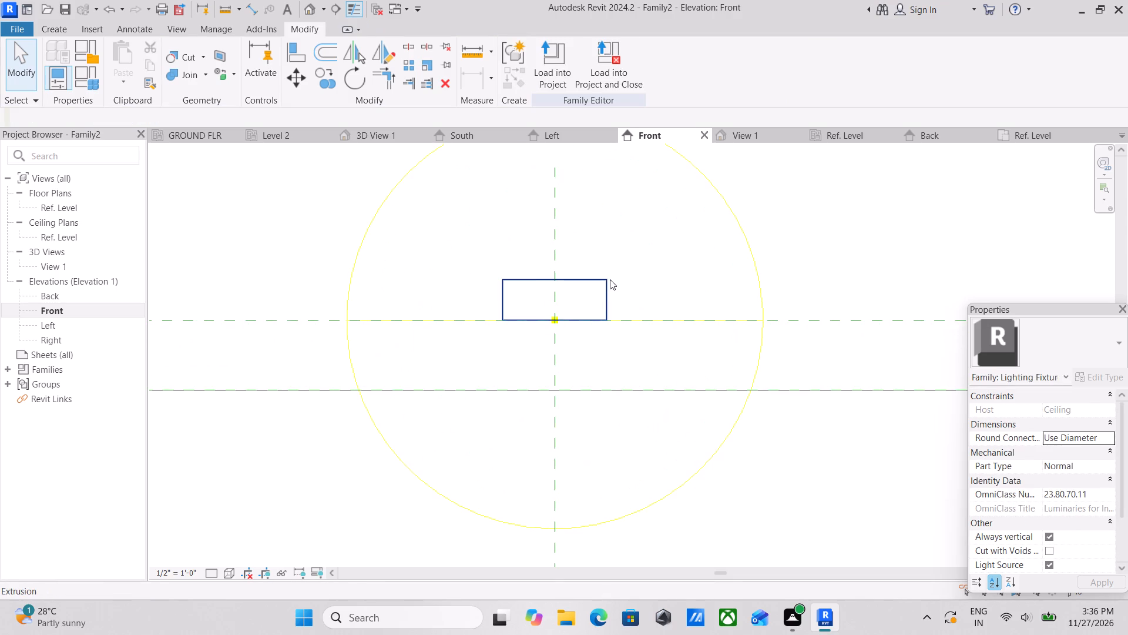
{"action": "left_click", "coordinate": [607, 279]}
{"action": "left_click_drag", "start_coordinate": [555, 328], "coordinate": [553, 313]}
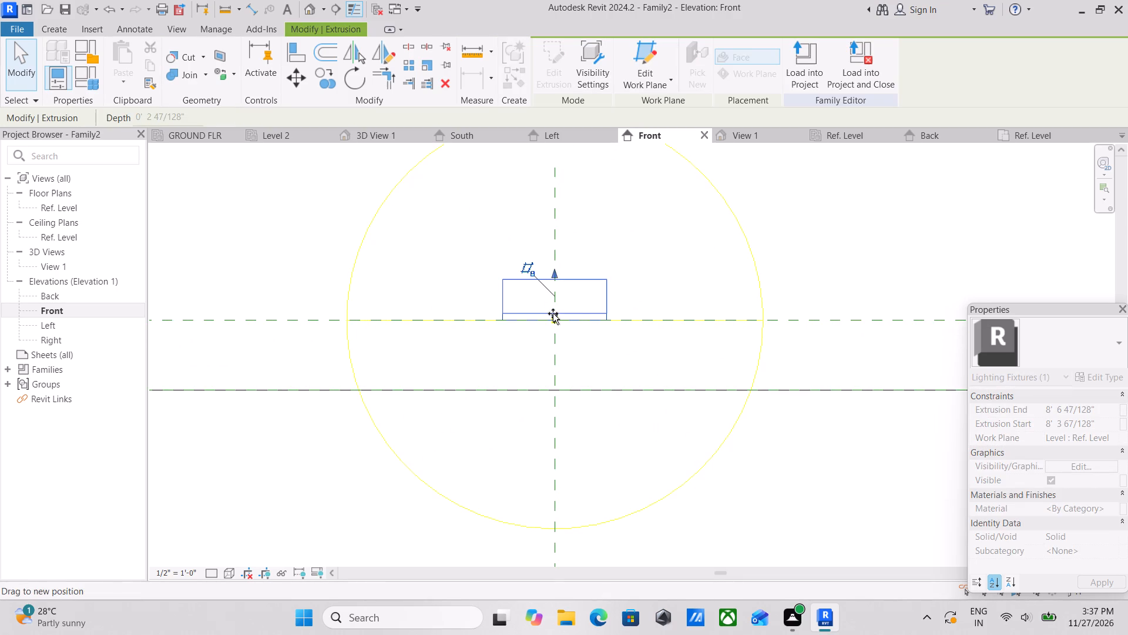
{"action": "left_click_drag", "start_coordinate": [553, 313], "coordinate": [553, 312]}
{"action": "scroll", "coordinate": [553, 312], "scroll_direction": "down", "scroll_amount": 3}
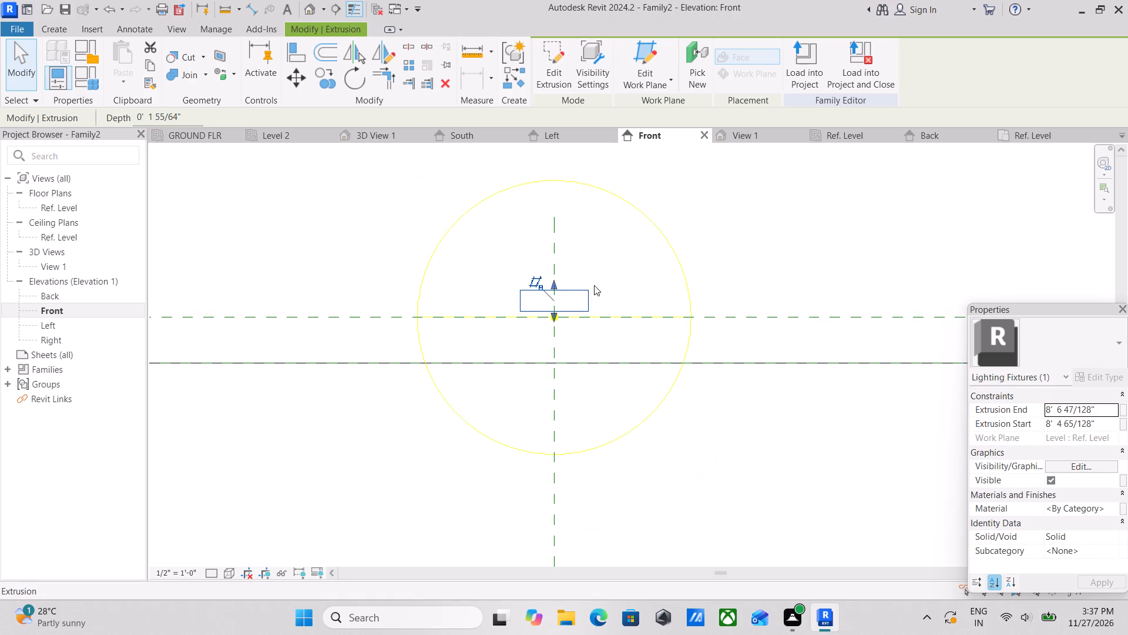
{"action": "scroll", "coordinate": [666, 211], "scroll_direction": "down", "scroll_amount": 1}
{"action": "key", "text": "Escape"}
Lower the extrusion's top to about 8' 5", leaving a thin disc about 1/2" thick.
{"action": "scroll", "coordinate": [578, 291], "scroll_direction": "up", "scroll_amount": 1}
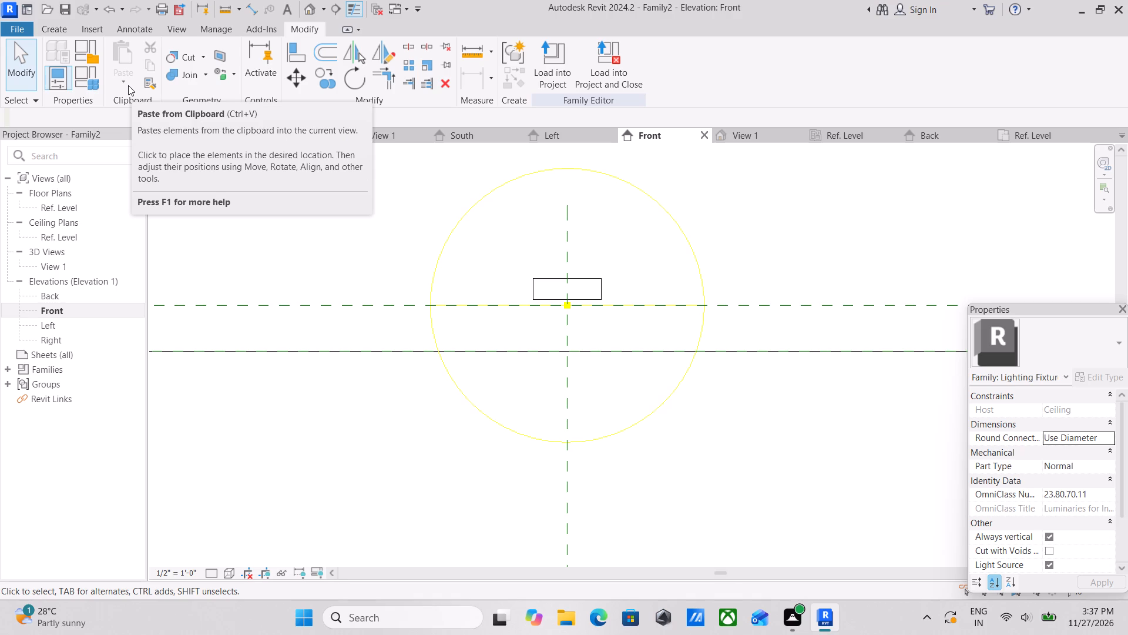
{"action": "scroll", "coordinate": [162, 96], "scroll_direction": "down", "scroll_amount": 1}
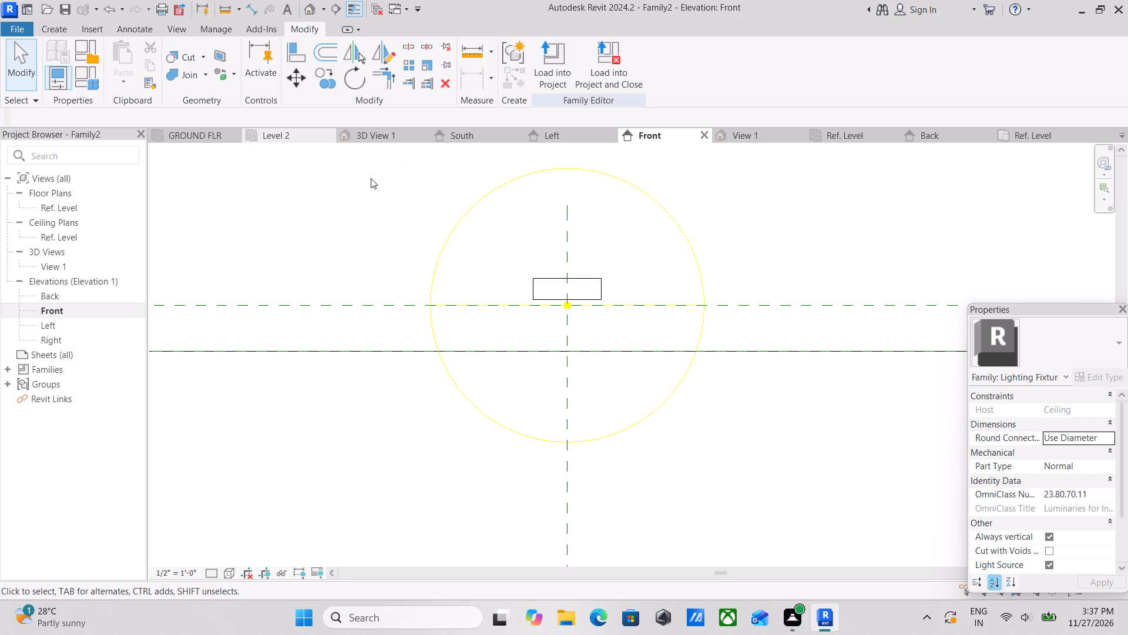
{"action": "scroll", "coordinate": [493, 242], "scroll_direction": "up", "scroll_amount": 2}
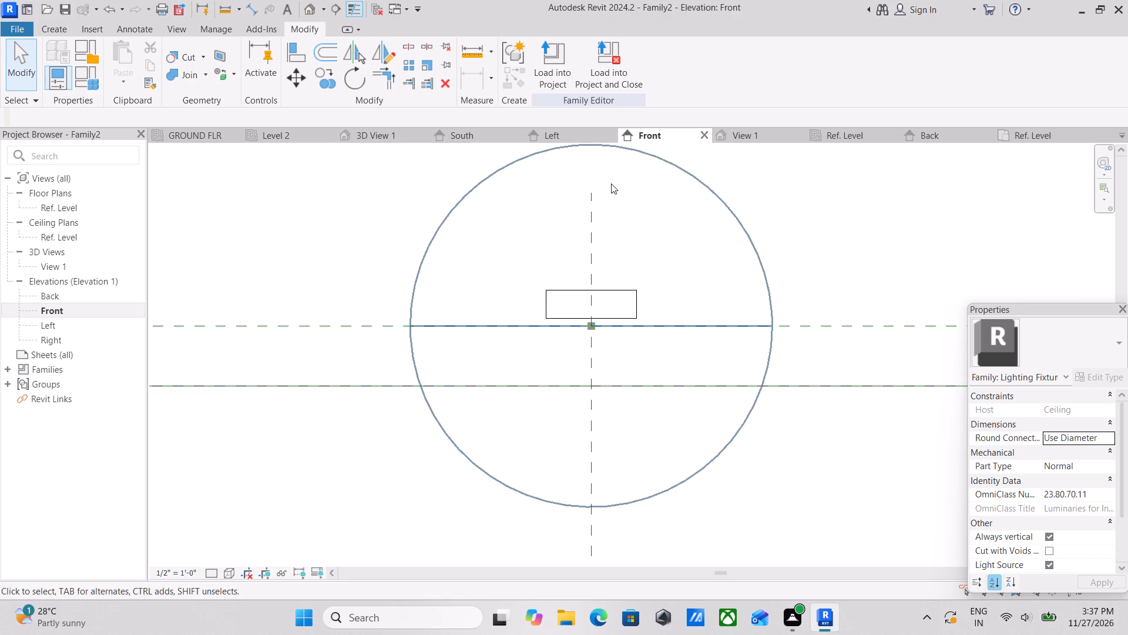
{"action": "left_click", "coordinate": [605, 285]}
{"action": "left_click_drag", "start_coordinate": [595, 288], "coordinate": [593, 296]}
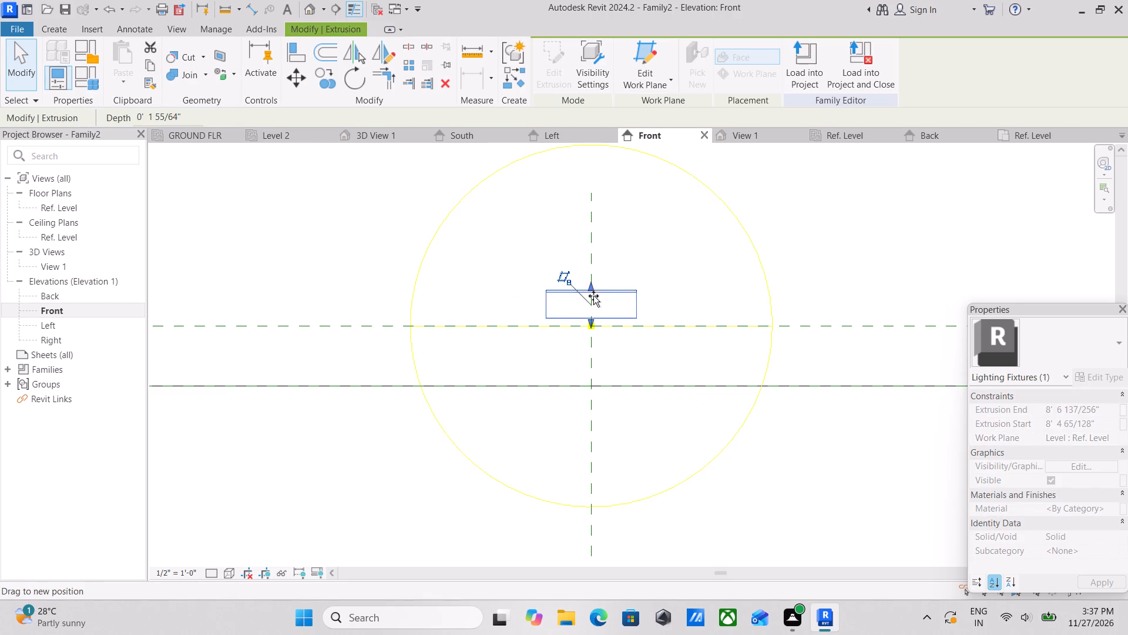
{"action": "left_click_drag", "start_coordinate": [593, 296], "coordinate": [593, 311]}
{"action": "scroll", "coordinate": [599, 316], "scroll_direction": "up", "scroll_amount": 4}
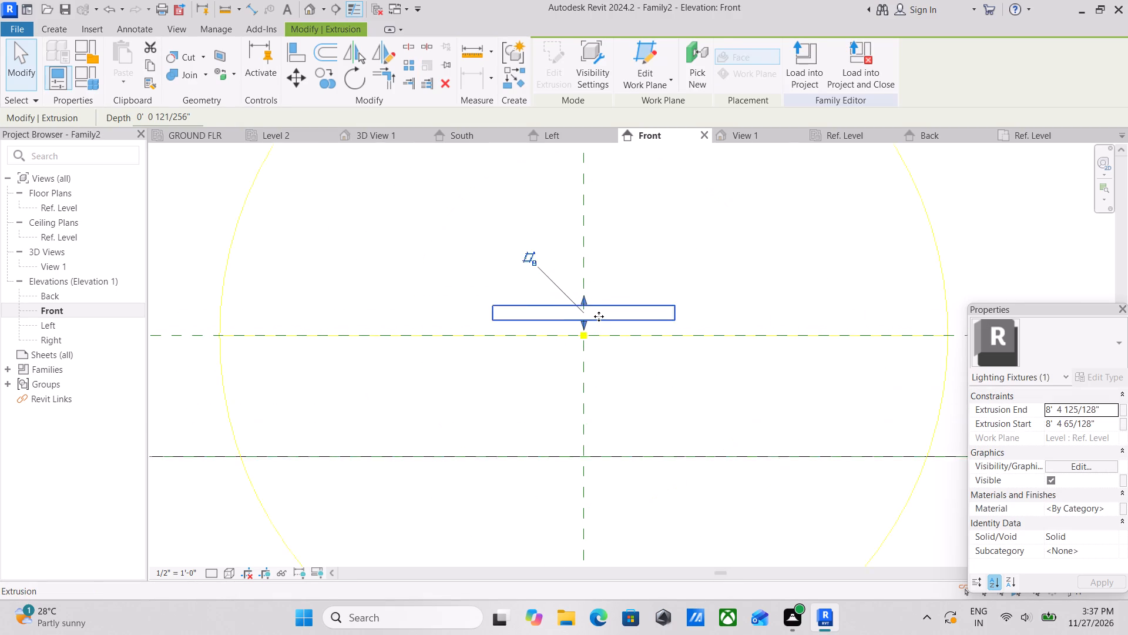
{"action": "scroll", "coordinate": [599, 316], "scroll_direction": "up", "scroll_amount": 2}
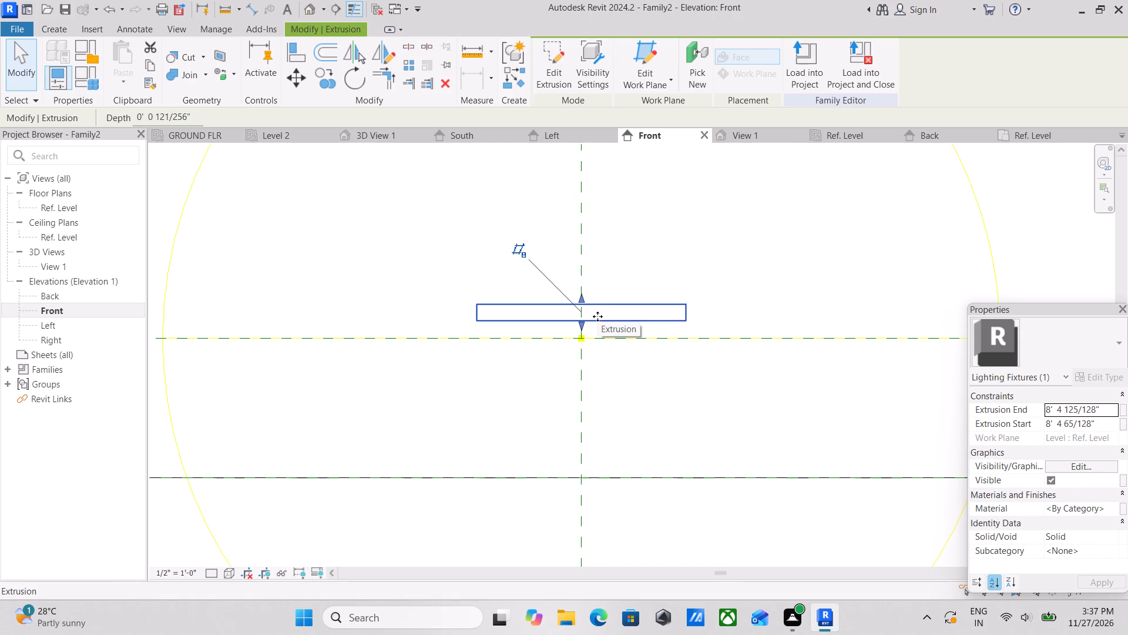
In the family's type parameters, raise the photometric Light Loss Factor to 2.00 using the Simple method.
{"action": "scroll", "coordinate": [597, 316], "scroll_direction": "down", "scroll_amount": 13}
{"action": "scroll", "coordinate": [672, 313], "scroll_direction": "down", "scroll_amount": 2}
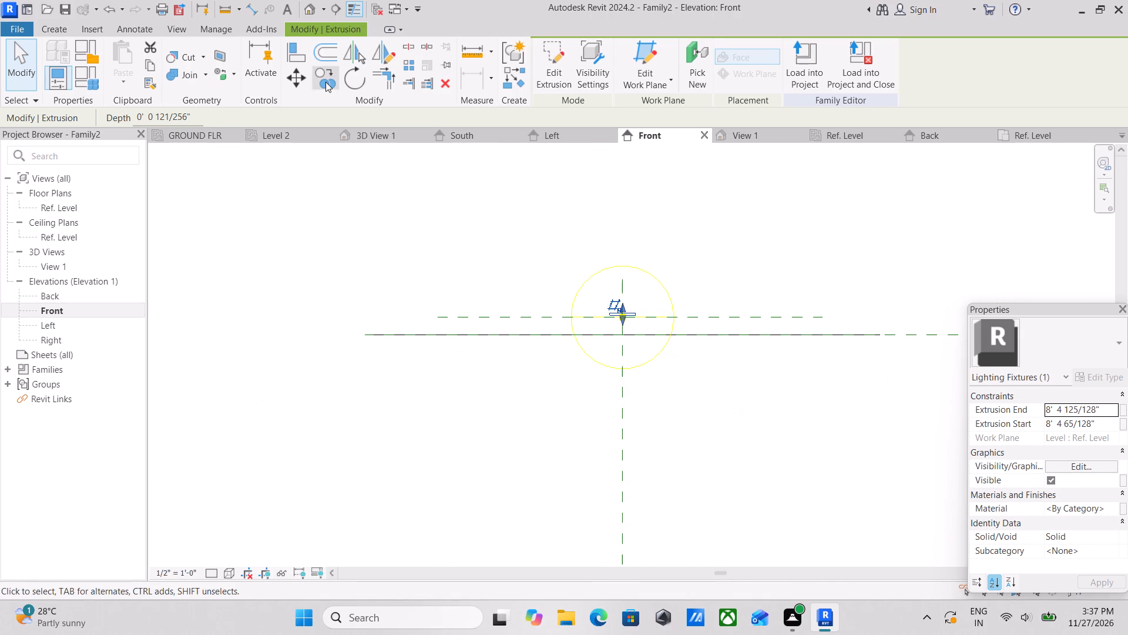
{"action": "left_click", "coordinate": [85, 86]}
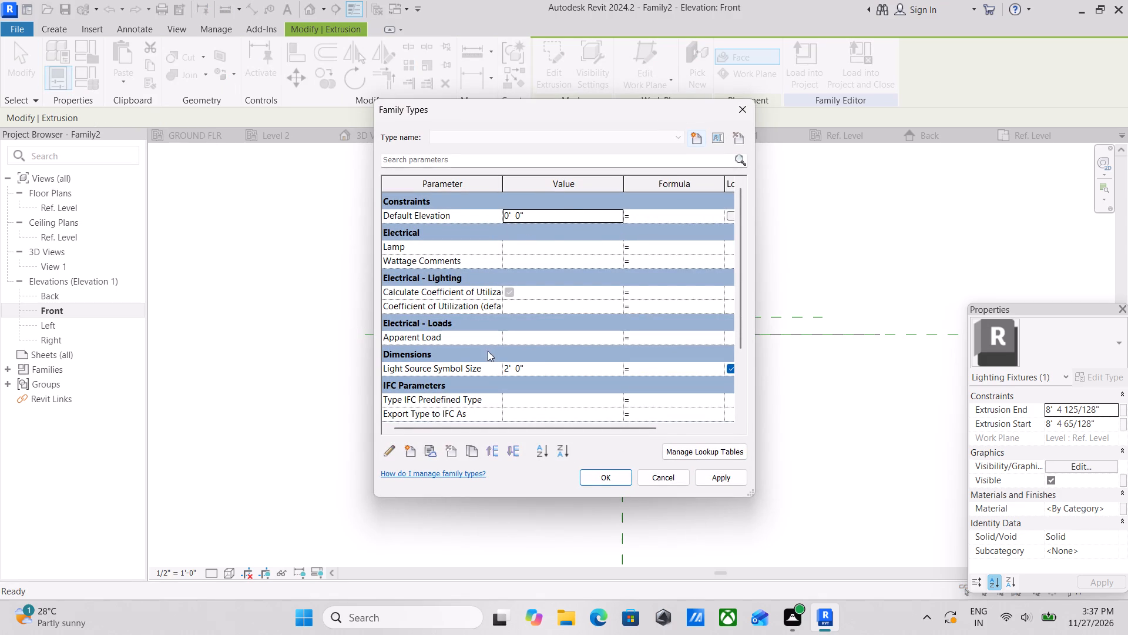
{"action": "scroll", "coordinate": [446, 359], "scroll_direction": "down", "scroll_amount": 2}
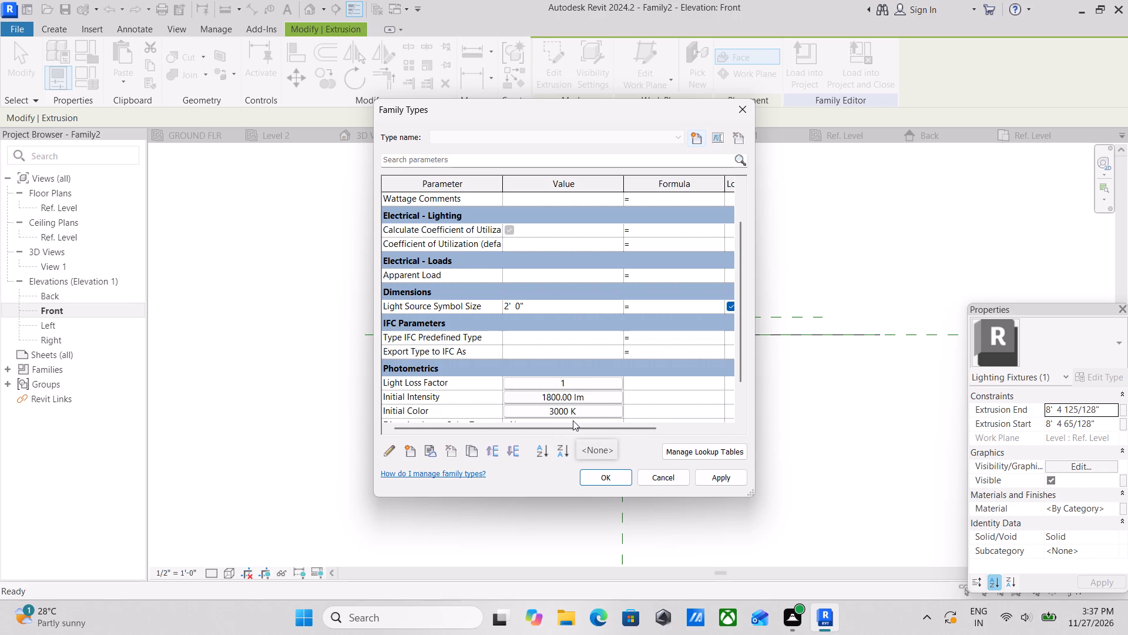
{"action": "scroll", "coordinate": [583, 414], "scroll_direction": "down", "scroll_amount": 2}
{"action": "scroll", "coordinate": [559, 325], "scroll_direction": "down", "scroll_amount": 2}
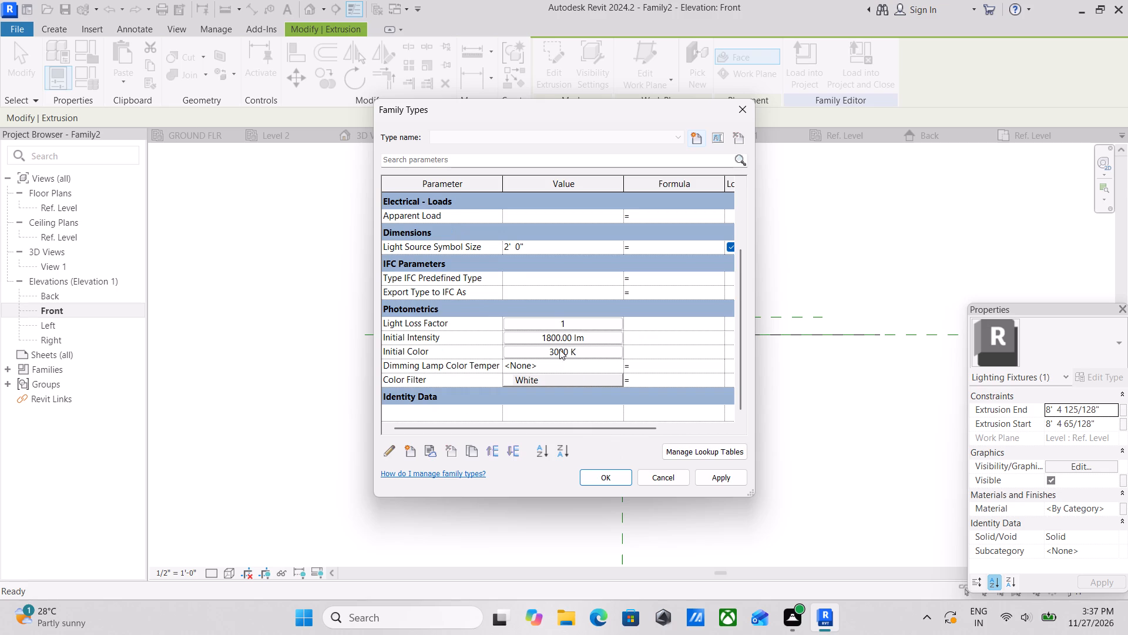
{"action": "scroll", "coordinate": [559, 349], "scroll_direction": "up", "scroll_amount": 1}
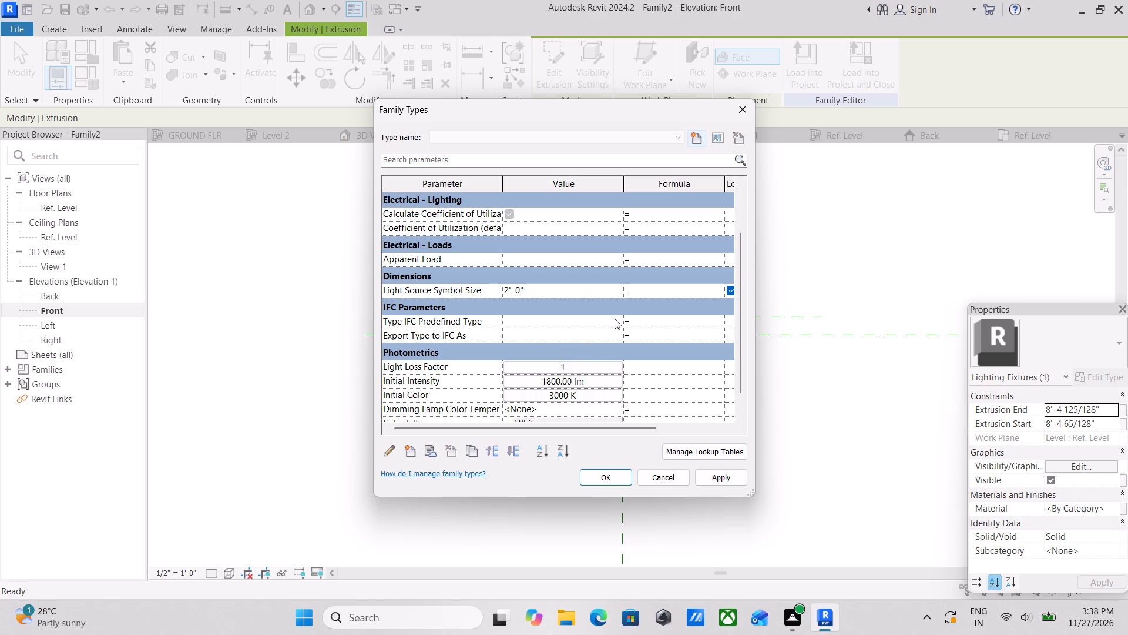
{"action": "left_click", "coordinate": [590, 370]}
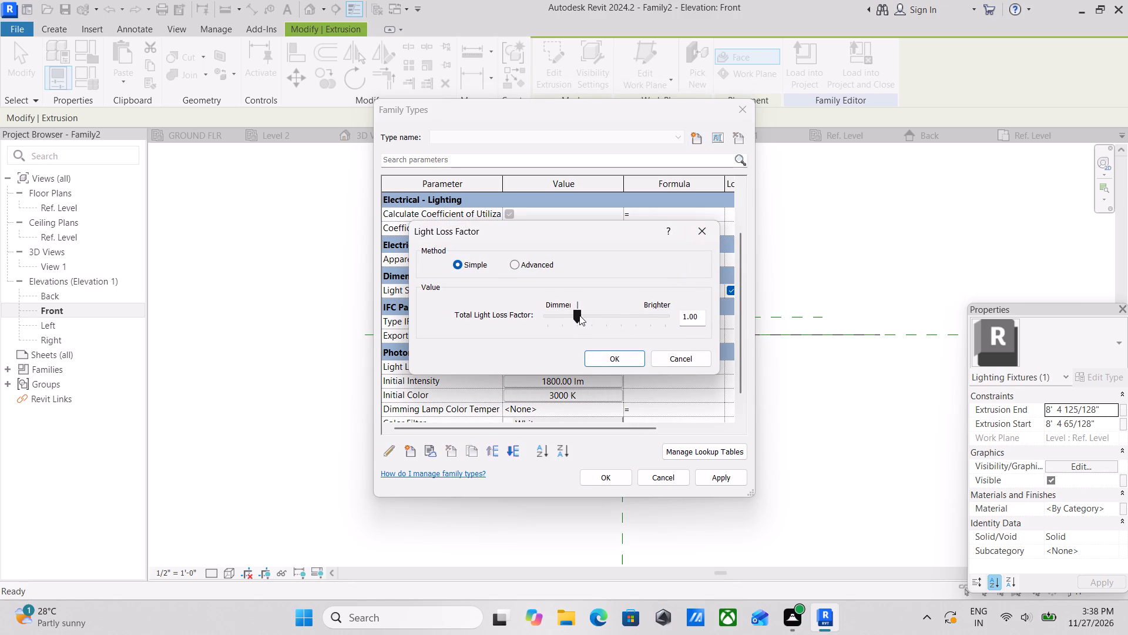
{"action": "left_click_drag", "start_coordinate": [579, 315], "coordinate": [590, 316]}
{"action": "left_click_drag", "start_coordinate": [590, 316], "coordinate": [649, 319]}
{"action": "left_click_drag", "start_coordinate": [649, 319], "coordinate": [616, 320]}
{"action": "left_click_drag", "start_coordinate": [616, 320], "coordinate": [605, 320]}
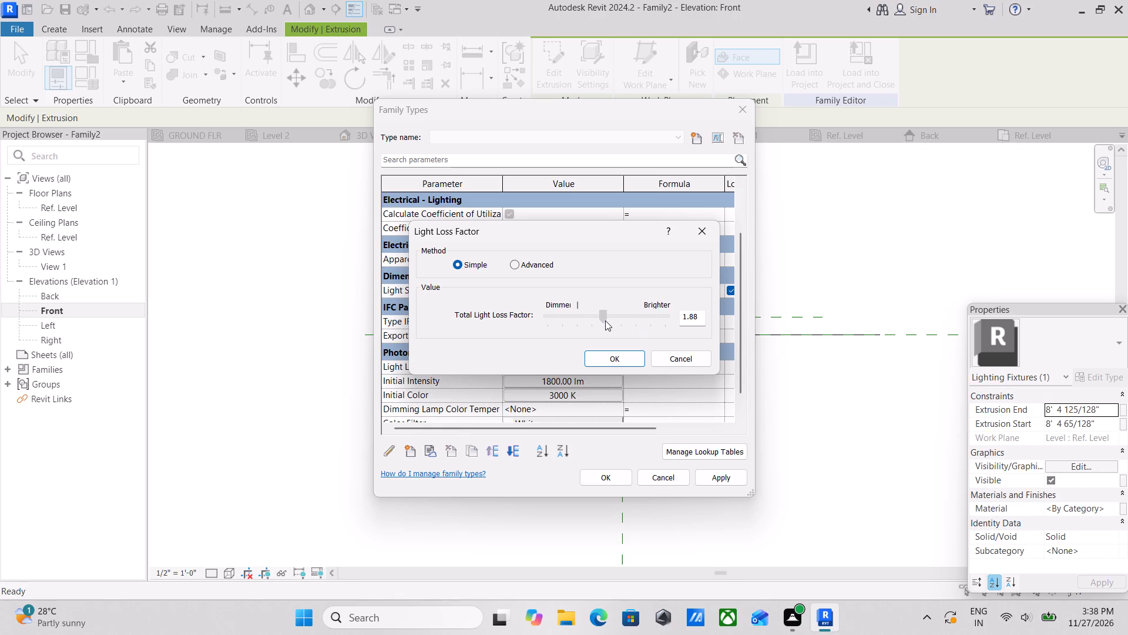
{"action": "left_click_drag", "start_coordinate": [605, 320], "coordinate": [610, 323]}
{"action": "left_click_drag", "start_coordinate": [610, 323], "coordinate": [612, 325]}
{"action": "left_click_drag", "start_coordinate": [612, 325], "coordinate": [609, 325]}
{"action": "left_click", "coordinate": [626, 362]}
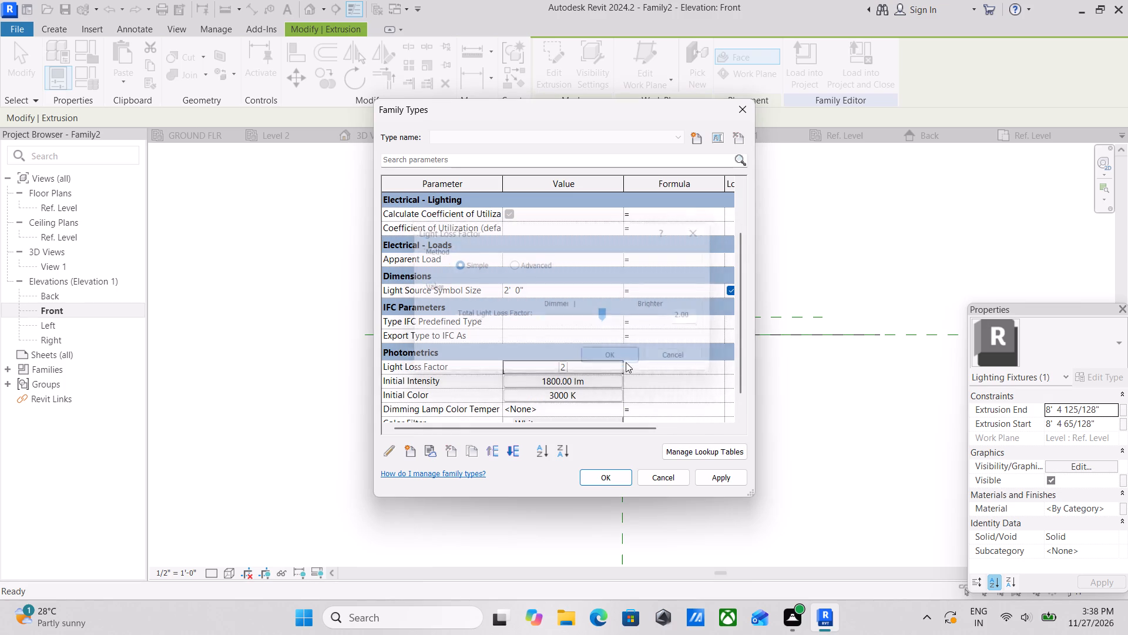
Review the electrical parameters in the family types, checking the Wattage Comments value and formula fields.
{"action": "scroll", "coordinate": [529, 256], "scroll_direction": "up", "scroll_amount": 2}
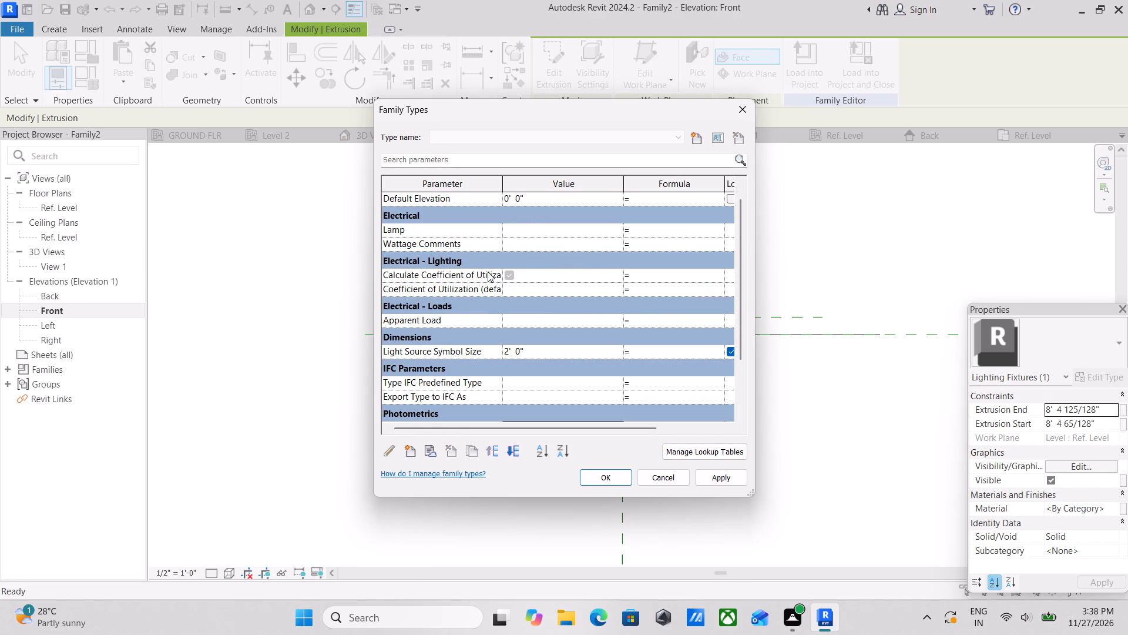
{"action": "left_click", "coordinate": [444, 244]}
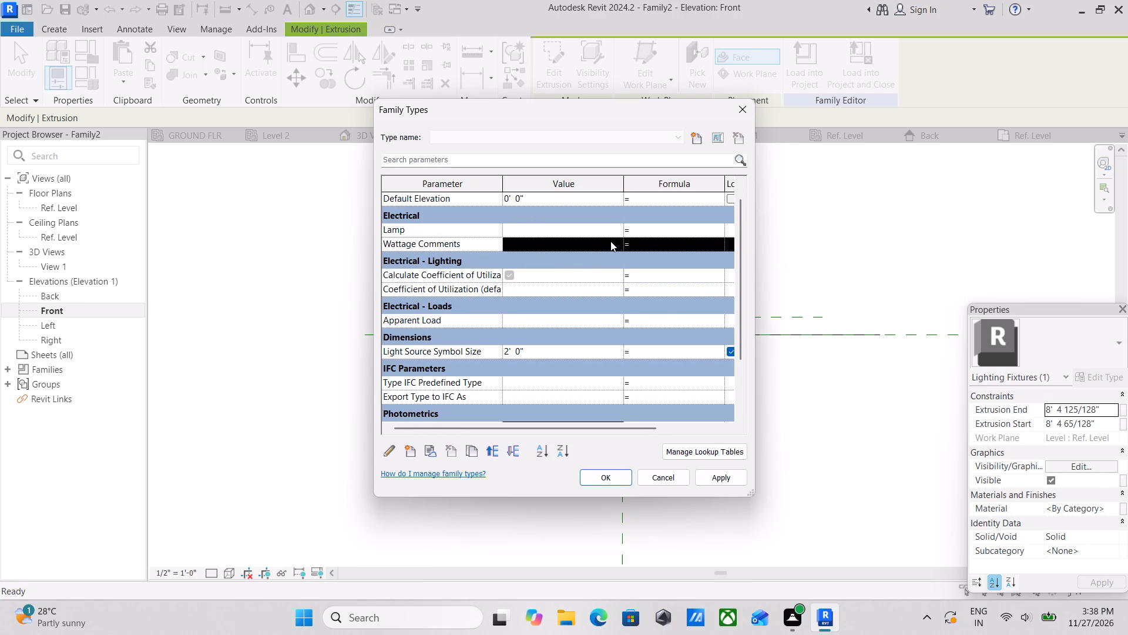
{"action": "middle_click_drag", "start_coordinate": [704, 243], "coordinate": [585, 252]}
{"action": "middle_click_drag", "start_coordinate": [566, 242], "coordinate": [622, 235]}
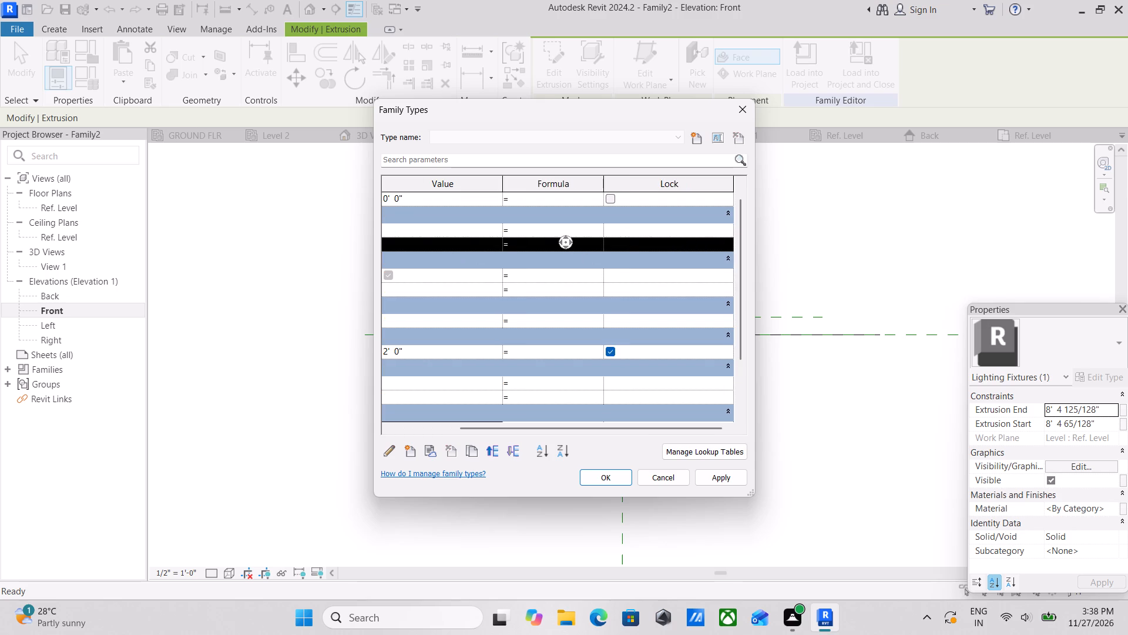
{"action": "middle_click_drag", "start_coordinate": [622, 235], "coordinate": [643, 236]}
{"action": "middle_click_drag", "start_coordinate": [656, 247], "coordinate": [713, 233]}
{"action": "middle_click_drag", "start_coordinate": [533, 240], "coordinate": [435, 233]}
{"action": "left_click", "coordinate": [499, 246]}
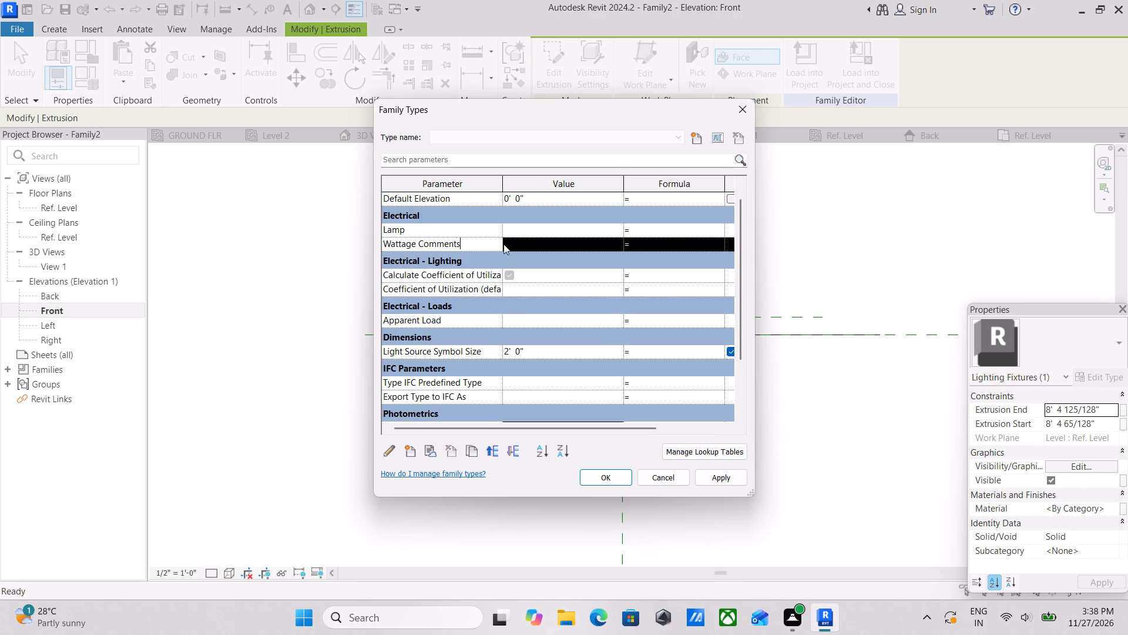
{"action": "left_click", "coordinate": [539, 238]}
{"action": "left_click", "coordinate": [718, 245]}
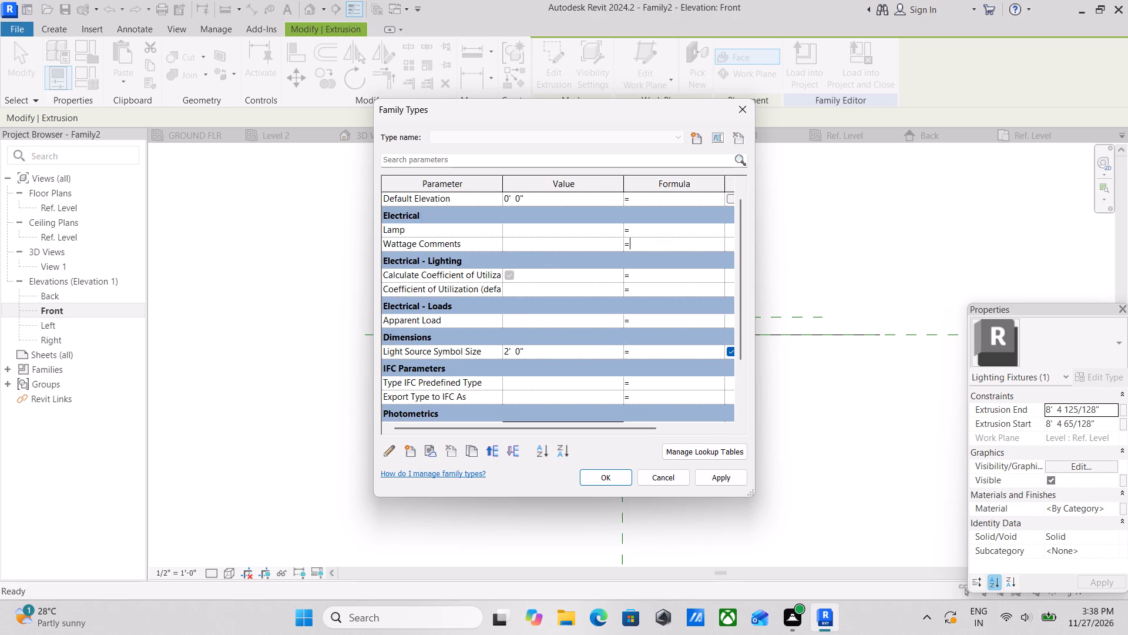
{"action": "left_click", "coordinate": [580, 248]}
{"action": "scroll", "coordinate": [476, 233], "scroll_direction": "up", "scroll_amount": 2}
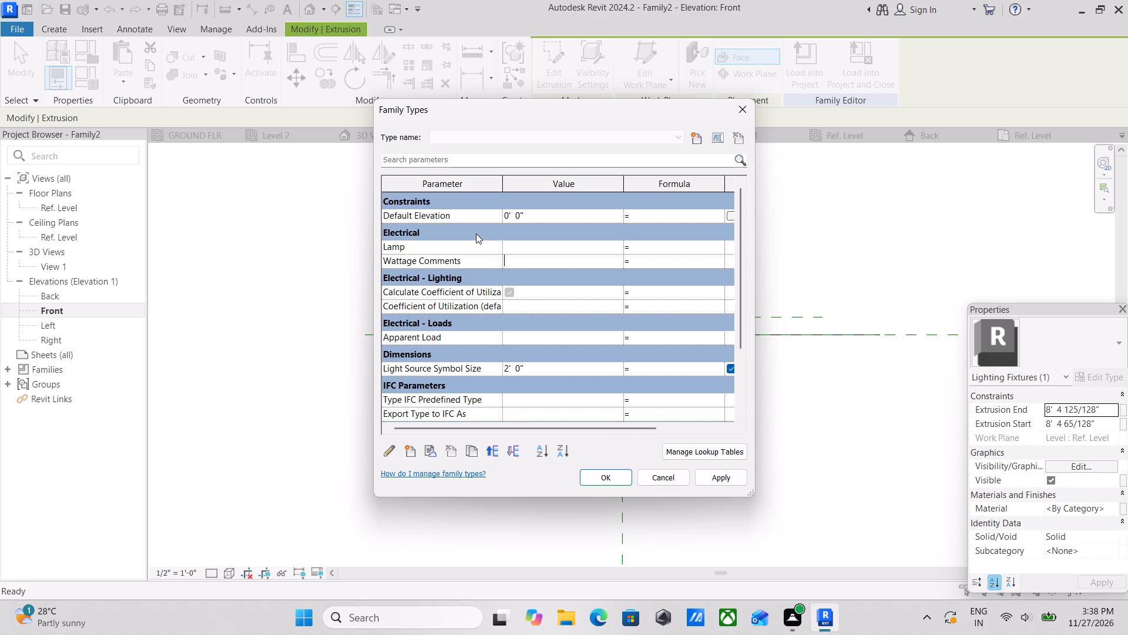
{"action": "scroll", "coordinate": [558, 213], "scroll_direction": "up", "scroll_amount": 2}
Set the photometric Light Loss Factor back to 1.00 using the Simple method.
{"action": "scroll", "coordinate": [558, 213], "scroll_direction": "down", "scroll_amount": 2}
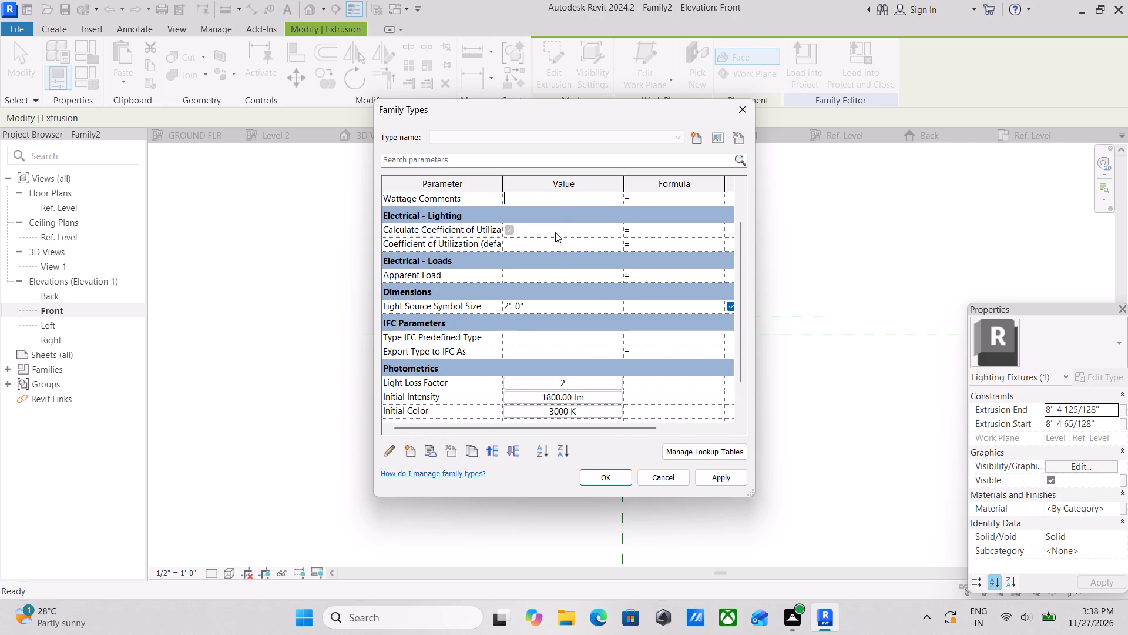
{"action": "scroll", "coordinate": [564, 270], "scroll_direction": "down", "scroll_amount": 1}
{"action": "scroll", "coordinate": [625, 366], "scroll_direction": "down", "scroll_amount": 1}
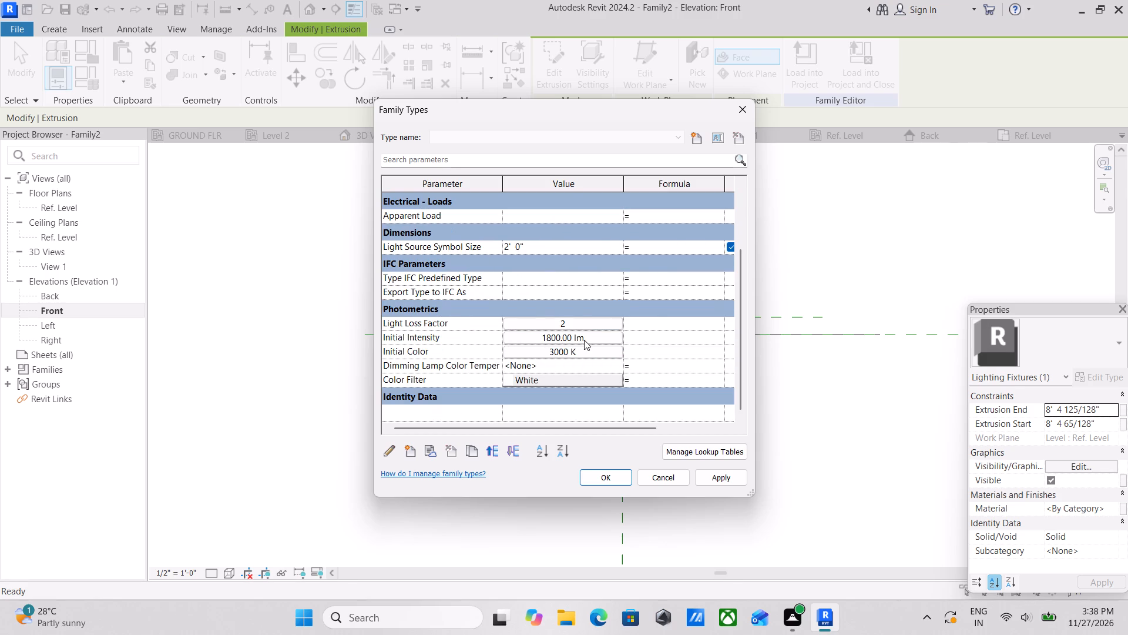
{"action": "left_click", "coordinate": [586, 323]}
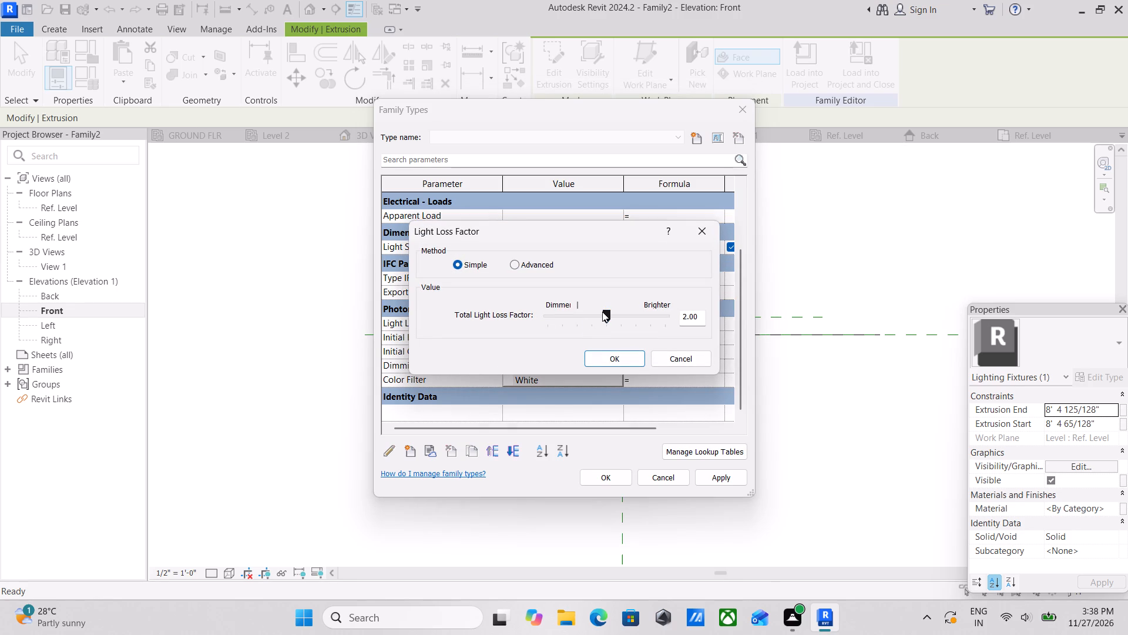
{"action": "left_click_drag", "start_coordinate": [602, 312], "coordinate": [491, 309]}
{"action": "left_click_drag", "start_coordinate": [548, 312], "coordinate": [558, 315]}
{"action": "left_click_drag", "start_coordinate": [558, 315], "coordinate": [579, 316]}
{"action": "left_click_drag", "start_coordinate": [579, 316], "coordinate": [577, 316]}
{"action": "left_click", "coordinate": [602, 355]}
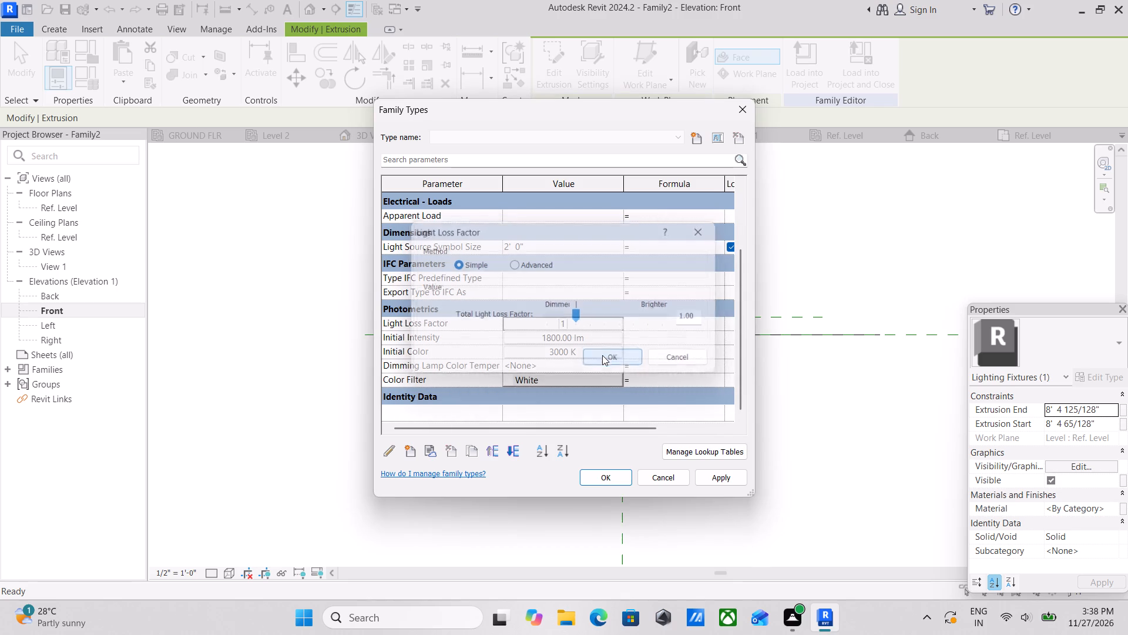
Define the Initial Intensity by wattage, set it to 27 W, and apply the changes to the family types.
{"action": "left_click", "coordinate": [576, 342]}
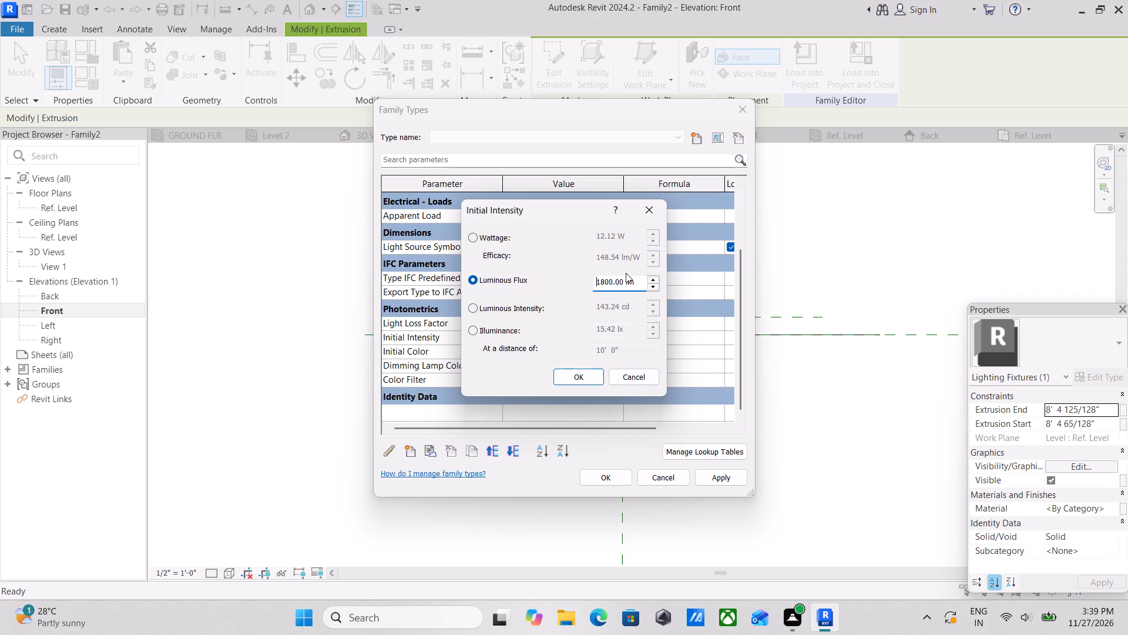
{"action": "left_click", "coordinate": [476, 234]}
{"action": "left_click_drag", "start_coordinate": [634, 238], "coordinate": [535, 247]}
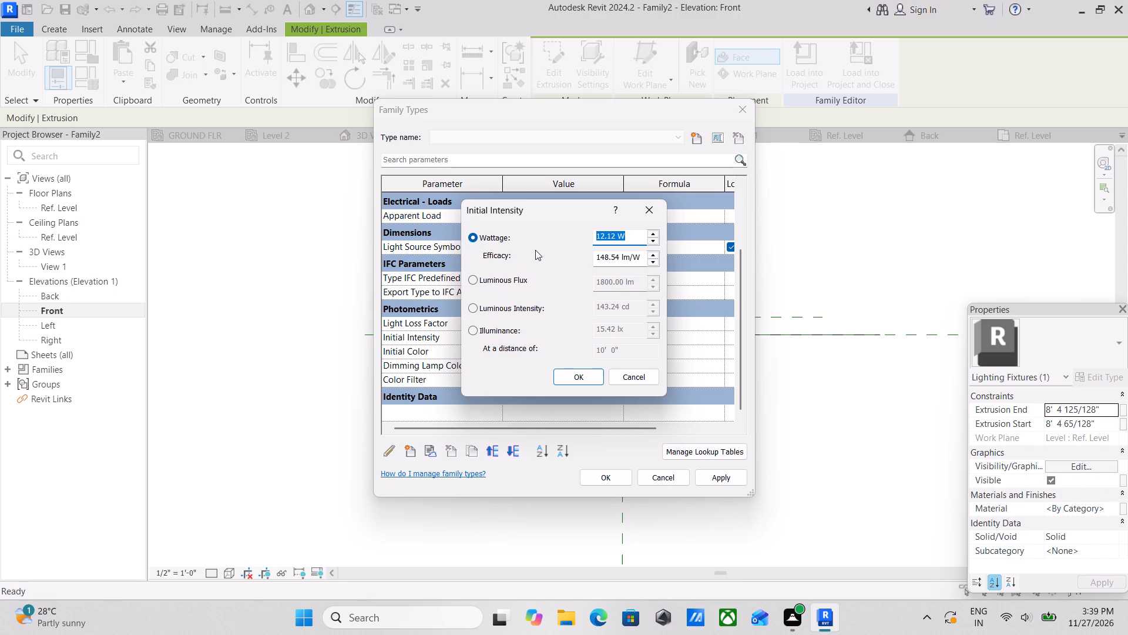
{"action": "type", "text": "27"}
{"action": "left_click", "coordinate": [581, 376]}
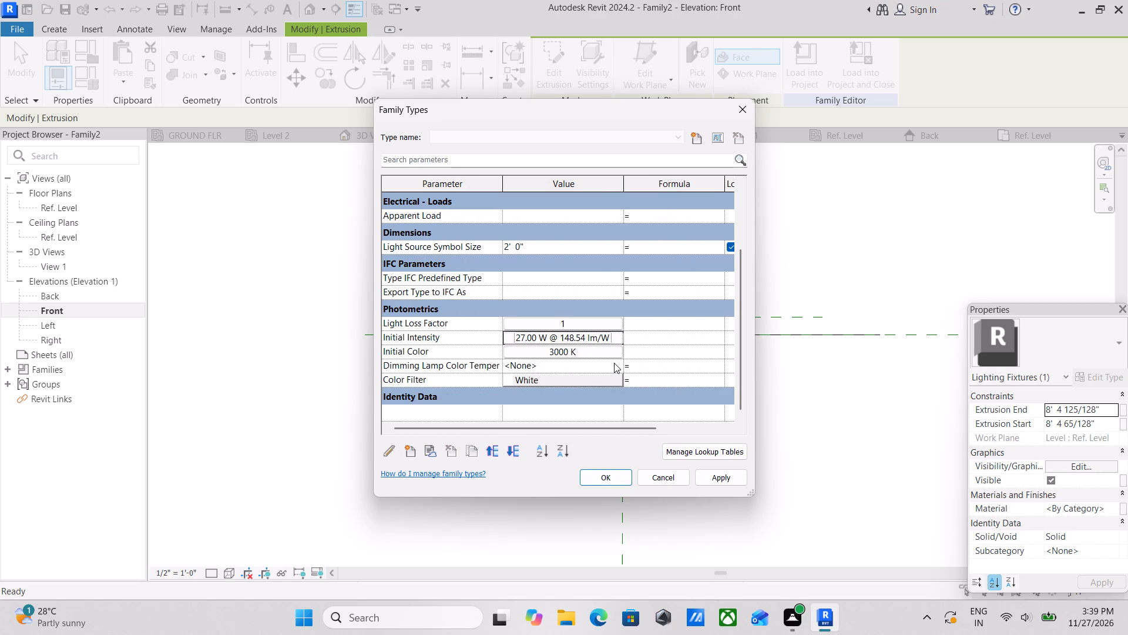
{"action": "scroll", "coordinate": [561, 386], "scroll_direction": "down", "scroll_amount": 1}
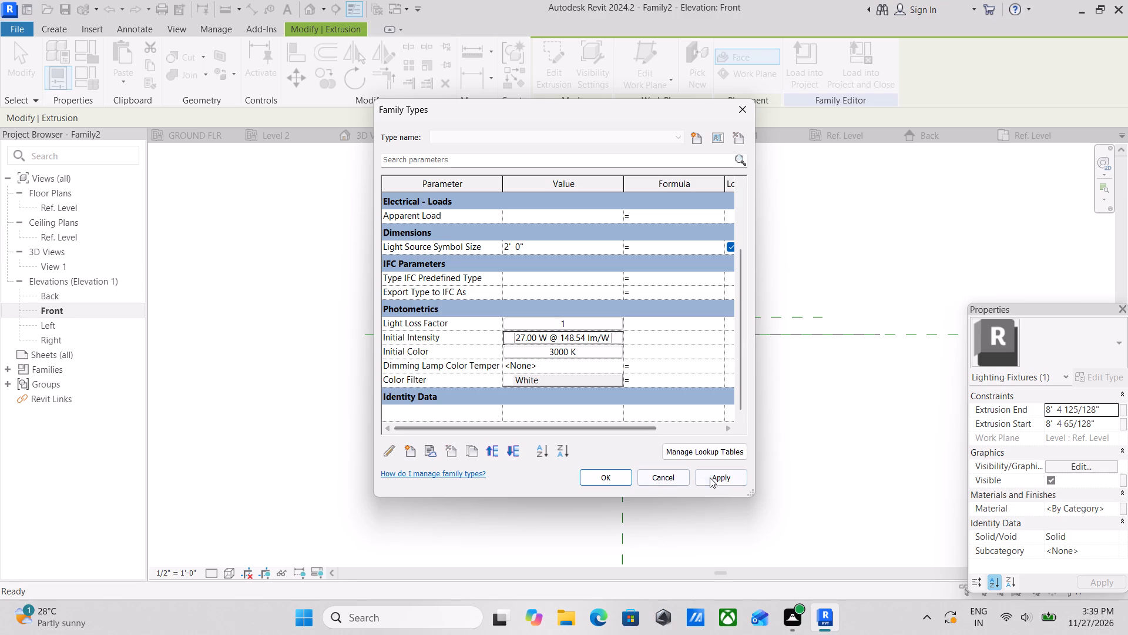
{"action": "left_click", "coordinate": [719, 480]}
{"action": "left_click", "coordinate": [590, 480]}
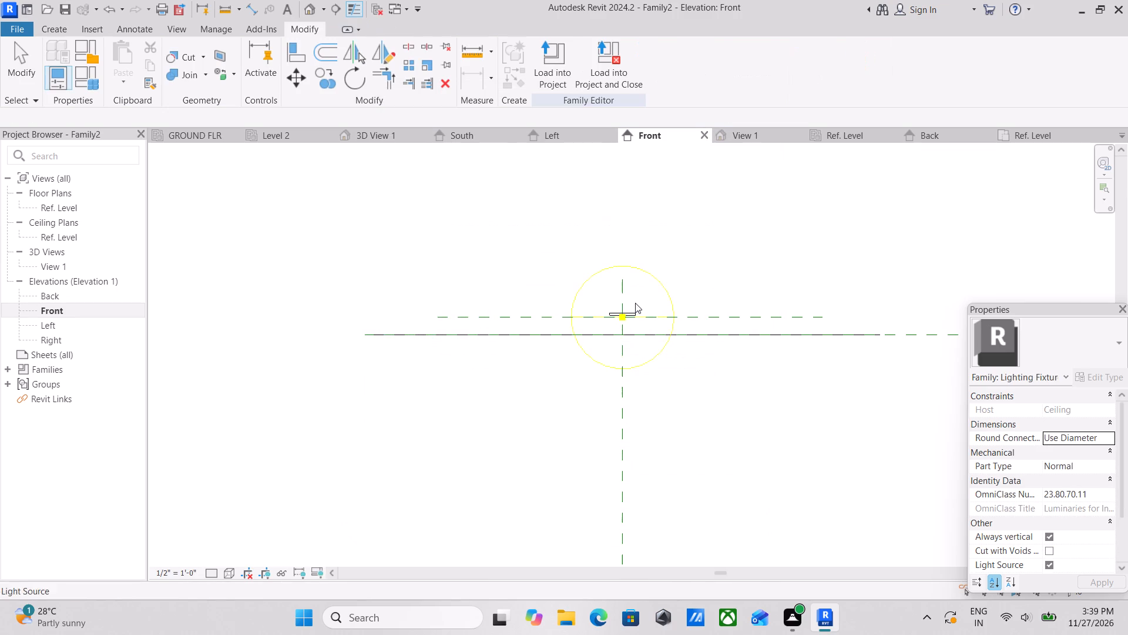
Lower the base of the thin disc extrusion to the light source plane at 8' 4".
{"action": "scroll", "coordinate": [613, 310], "scroll_direction": "up", "scroll_amount": 14}
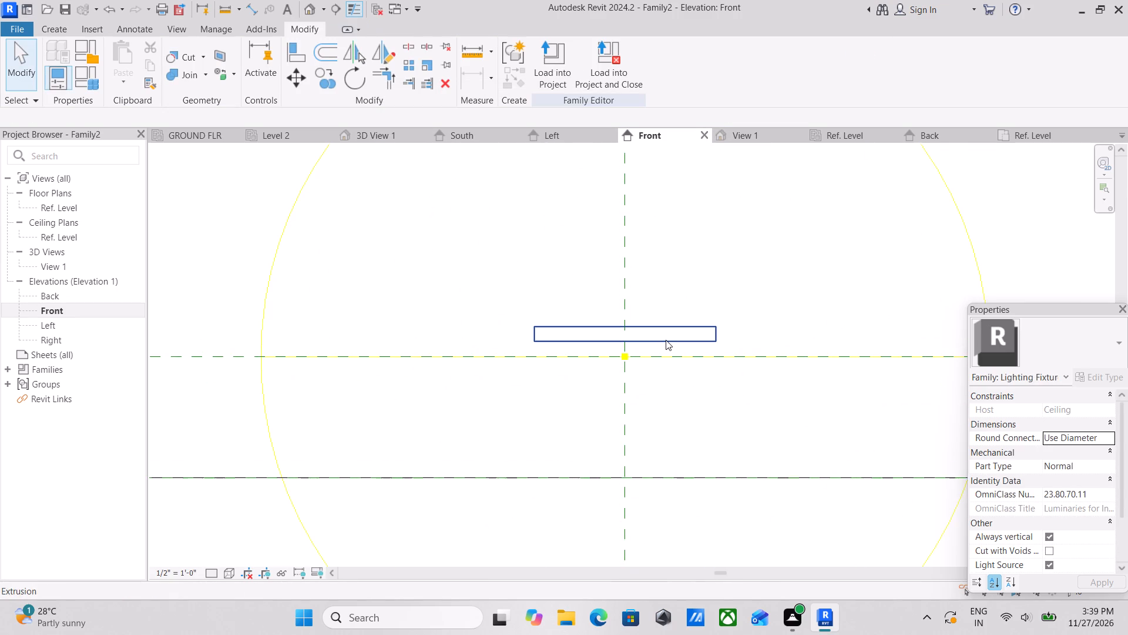
{"action": "left_click", "coordinate": [666, 340]}
{"action": "scroll", "coordinate": [657, 346], "scroll_direction": "up", "scroll_amount": 3}
{"action": "left_click_drag", "start_coordinate": [610, 342], "coordinate": [612, 355]}
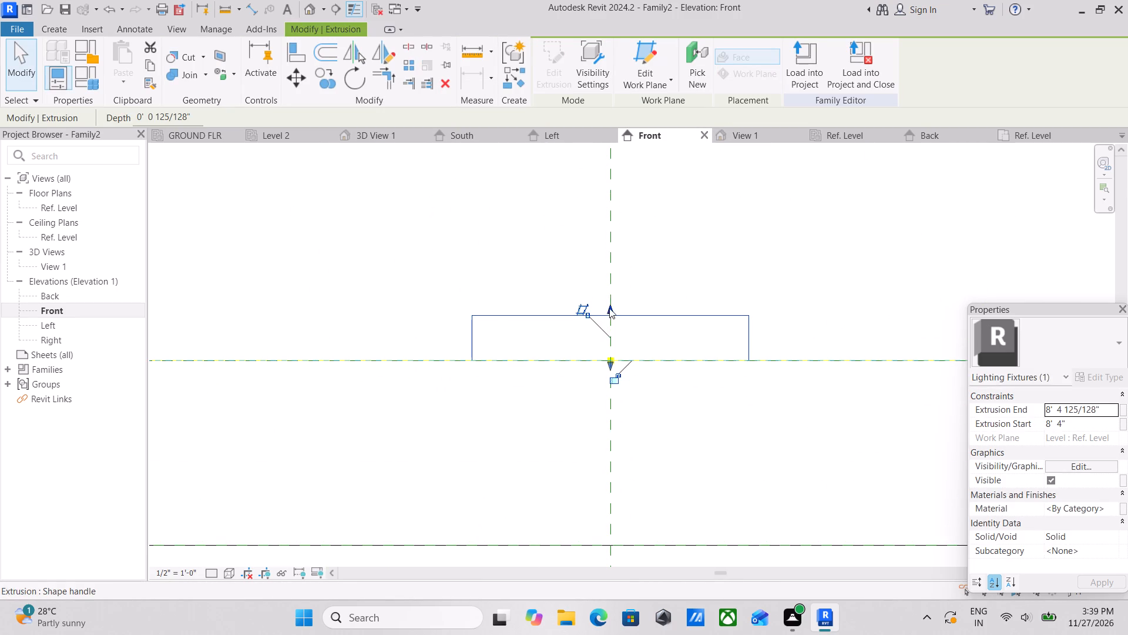
Lower the top of the disc extrusion to 8' 4 27/64" to make the body thinner.
{"action": "left_click_drag", "start_coordinate": [609, 308], "coordinate": [610, 341]}
{"action": "scroll", "coordinate": [609, 366], "scroll_direction": "up", "scroll_amount": 4}
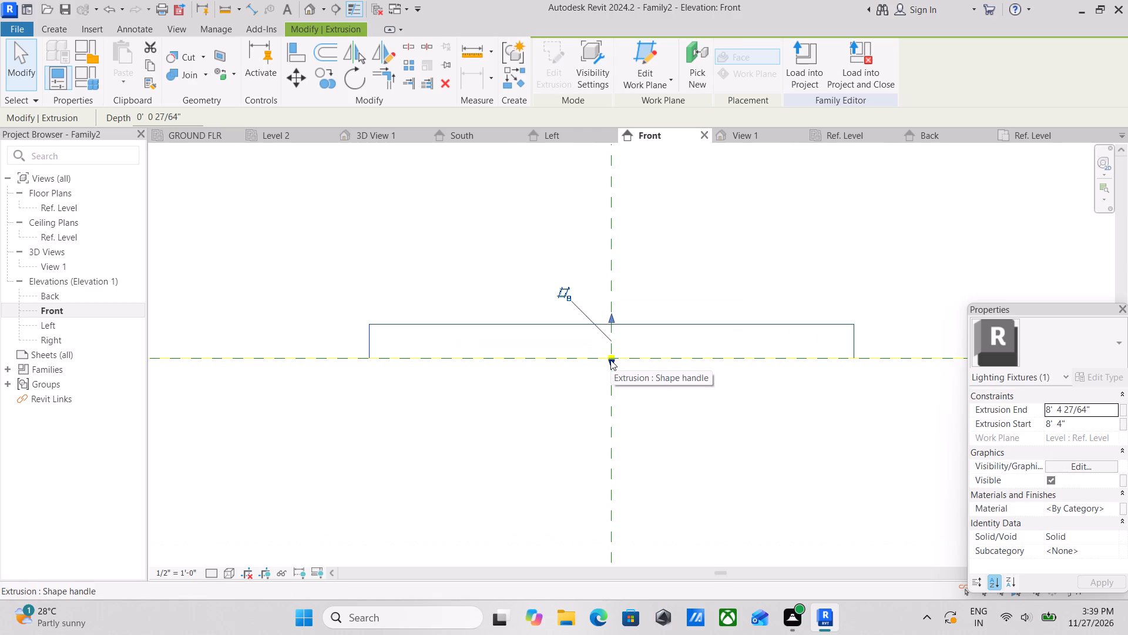
Raise the base of the thin disc extrusion slightly above the light source plane.
{"action": "left_click", "coordinate": [610, 360]}
{"action": "left_click_drag", "start_coordinate": [610, 361], "coordinate": [606, 354]}
{"action": "scroll", "coordinate": [612, 363], "scroll_direction": "up", "scroll_amount": 2}
{"action": "key", "text": "Escape"}
{"action": "left_click", "coordinate": [753, 309]}
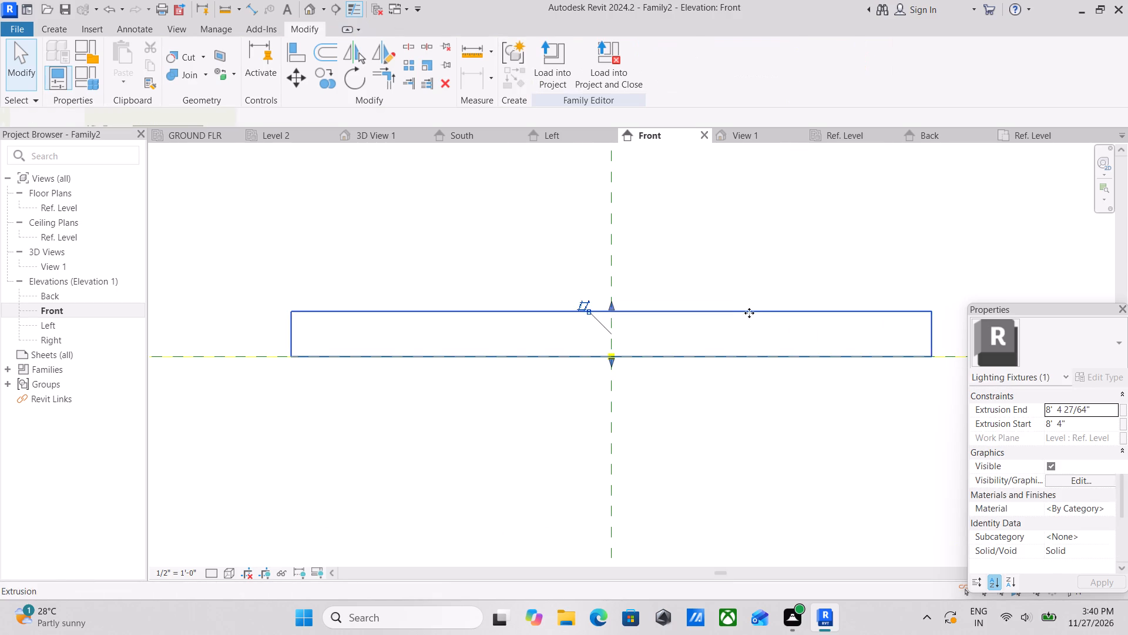
{"action": "scroll", "coordinate": [633, 376], "scroll_direction": "up", "scroll_amount": 2}
{"action": "left_click_drag", "start_coordinate": [609, 357], "coordinate": [611, 343]}
{"action": "scroll", "coordinate": [611, 343], "scroll_direction": "down", "scroll_amount": 4}
{"action": "key", "text": "Escape"}
{"action": "scroll", "coordinate": [654, 334], "scroll_direction": "down", "scroll_amount": 2}
{"action": "middle_click", "coordinate": [654, 334]}
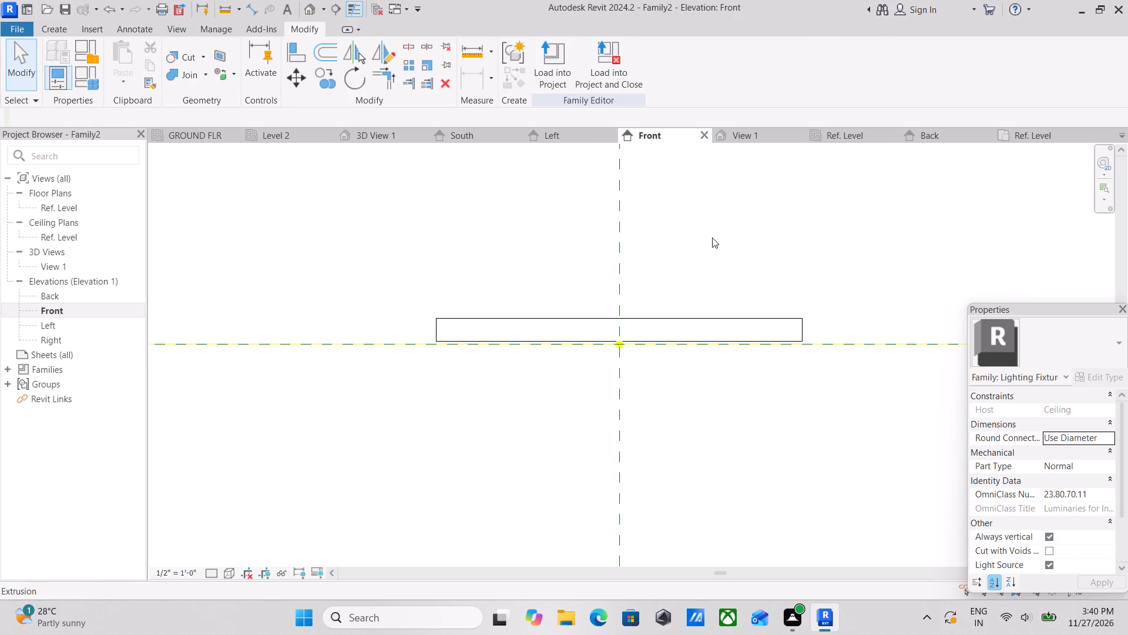
Load the finished lighting fixture family into the G+3 MODEN HOUSE project.
{"action": "left_click", "coordinate": [557, 56]}
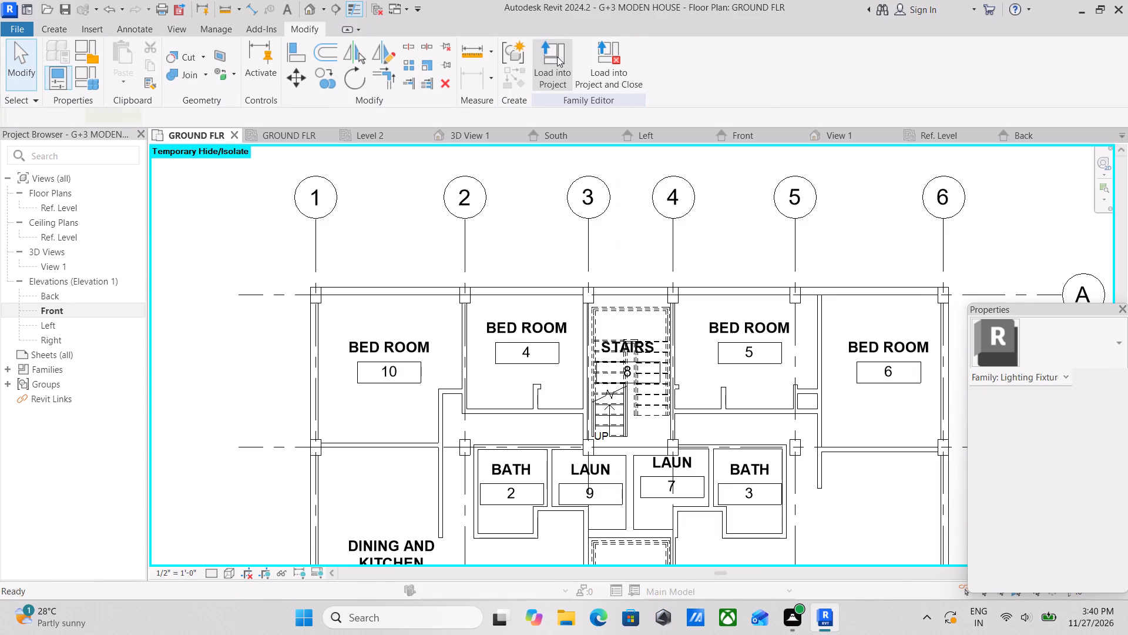
{"action": "scroll", "coordinate": [385, 330], "scroll_direction": "up", "scroll_amount": 2}
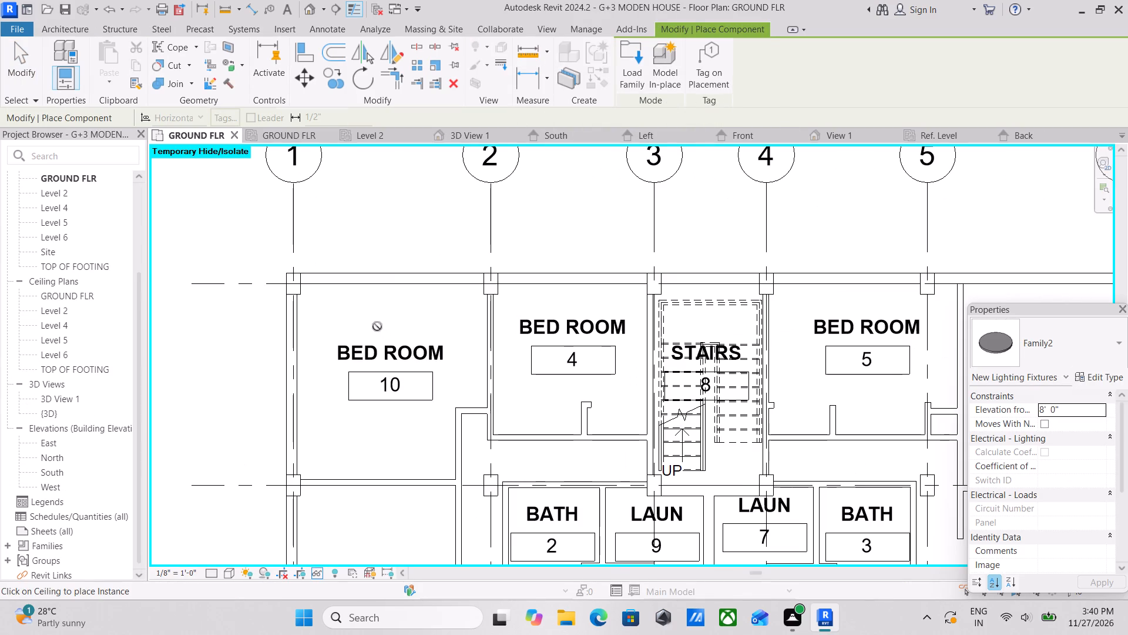
Place one Family2 fixture in the GROUND FLR ceiling plan, on bedroom 10's ceiling border beside the column at grid 2.
{"action": "left_click", "coordinate": [284, 136]}
{"action": "scroll", "coordinate": [435, 236], "scroll_direction": "up", "scroll_amount": 3}
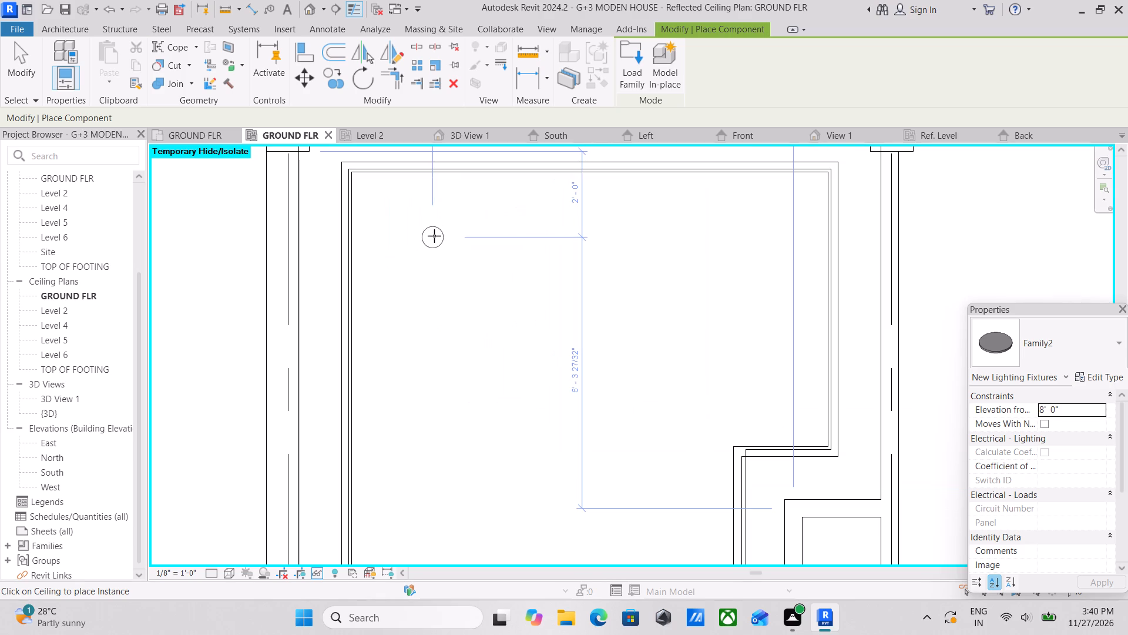
{"action": "scroll", "coordinate": [454, 293], "scroll_direction": "down", "scroll_amount": 2}
{"action": "middle_click_drag", "start_coordinate": [485, 293], "coordinate": [428, 303]}
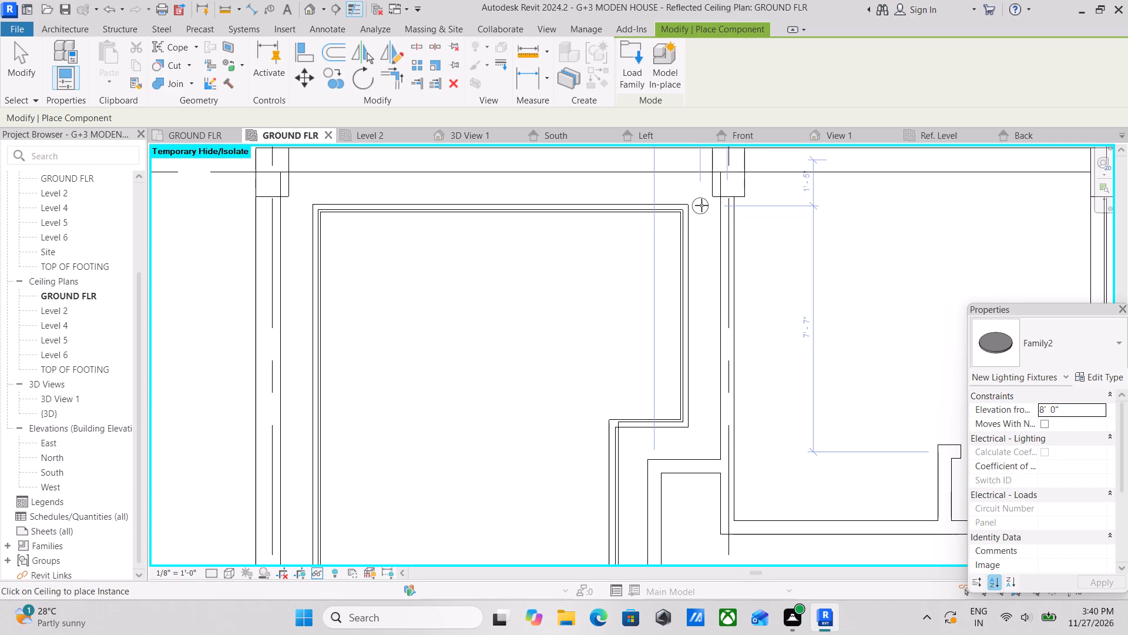
{"action": "left_click", "coordinate": [704, 213]}
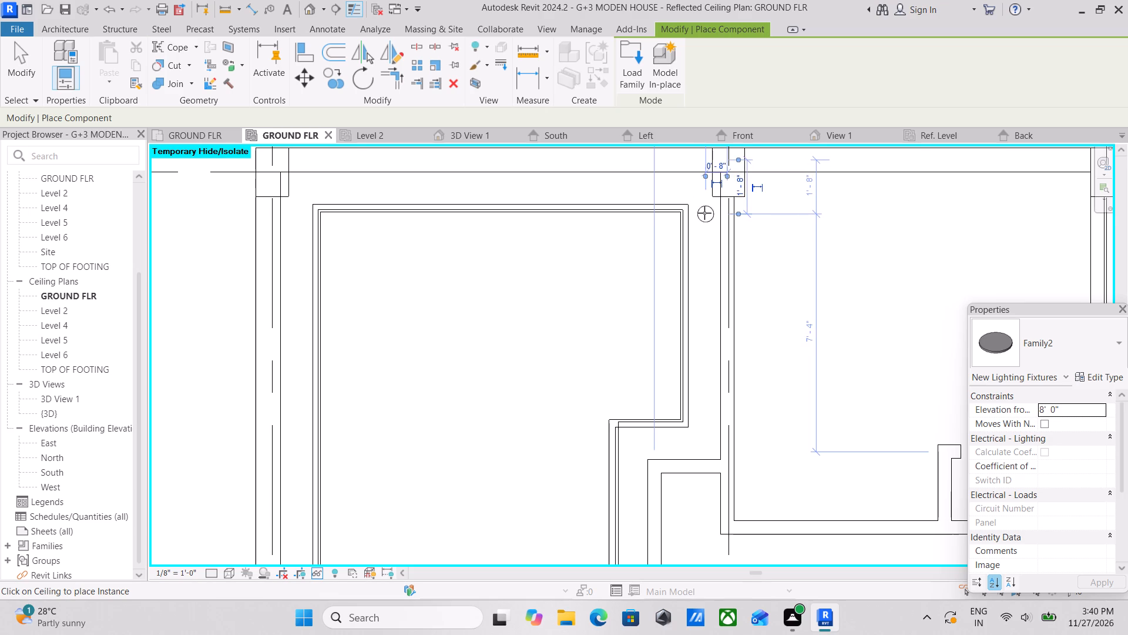
{"action": "scroll", "coordinate": [696, 237], "scroll_direction": "up", "scroll_amount": 2}
{"action": "middle_click_drag", "start_coordinate": [701, 236], "coordinate": [655, 333]}
{"action": "key", "text": "Escape"}
{"action": "key", "text": "Escape"}
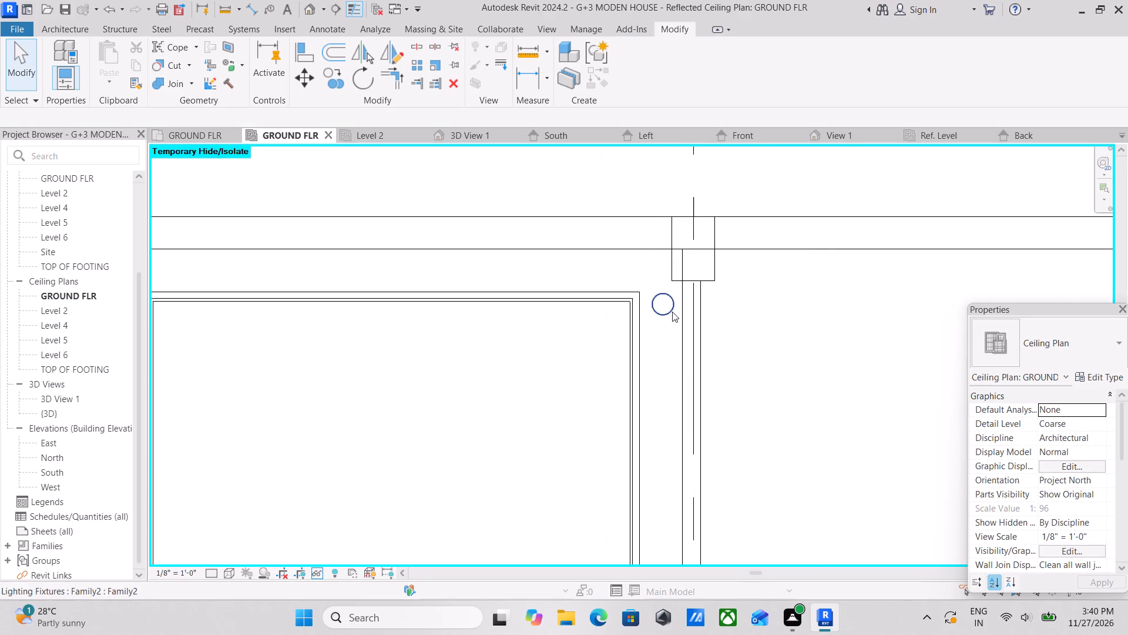
Set the placed fixture's level to FIRST FLR.
{"action": "left_click", "coordinate": [668, 311]}
{"action": "scroll", "coordinate": [667, 311], "scroll_direction": "down", "scroll_amount": 1}
{"action": "middle_click_drag", "start_coordinate": [667, 311], "coordinate": [692, 261]}
{"action": "scroll", "coordinate": [673, 301], "scroll_direction": "down", "scroll_amount": 2}
{"action": "middle_click_drag", "start_coordinate": [673, 301], "coordinate": [672, 329]}
{"action": "scroll", "coordinate": [687, 319], "scroll_direction": "down", "scroll_amount": 1}
{"action": "middle_click_drag", "start_coordinate": [687, 319], "coordinate": [642, 288]}
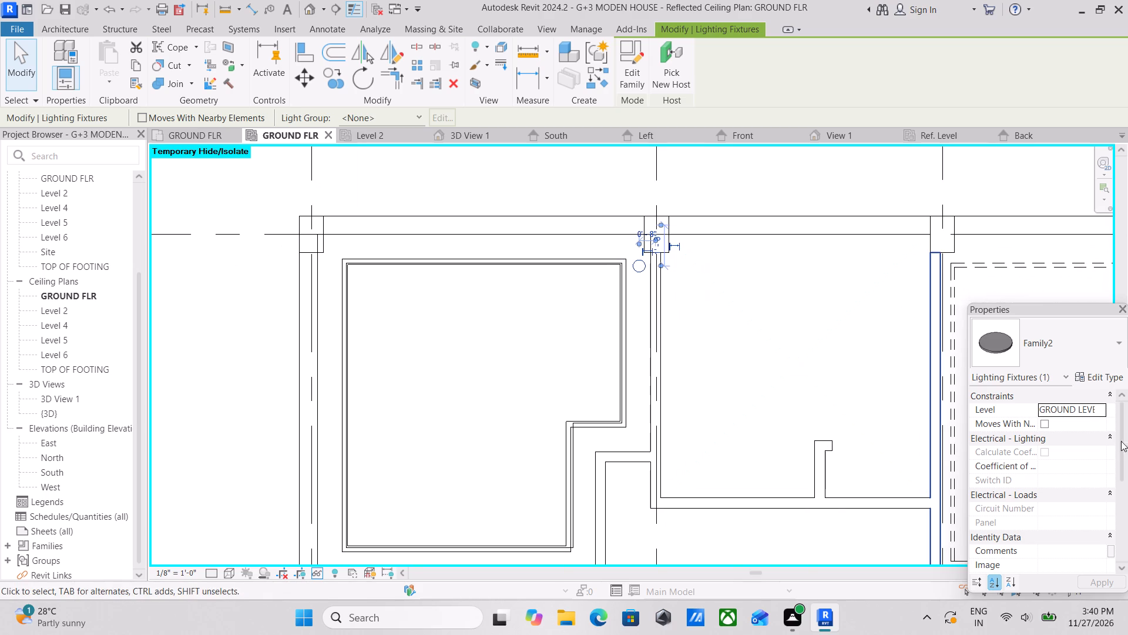
{"action": "left_click", "coordinate": [1101, 413]}
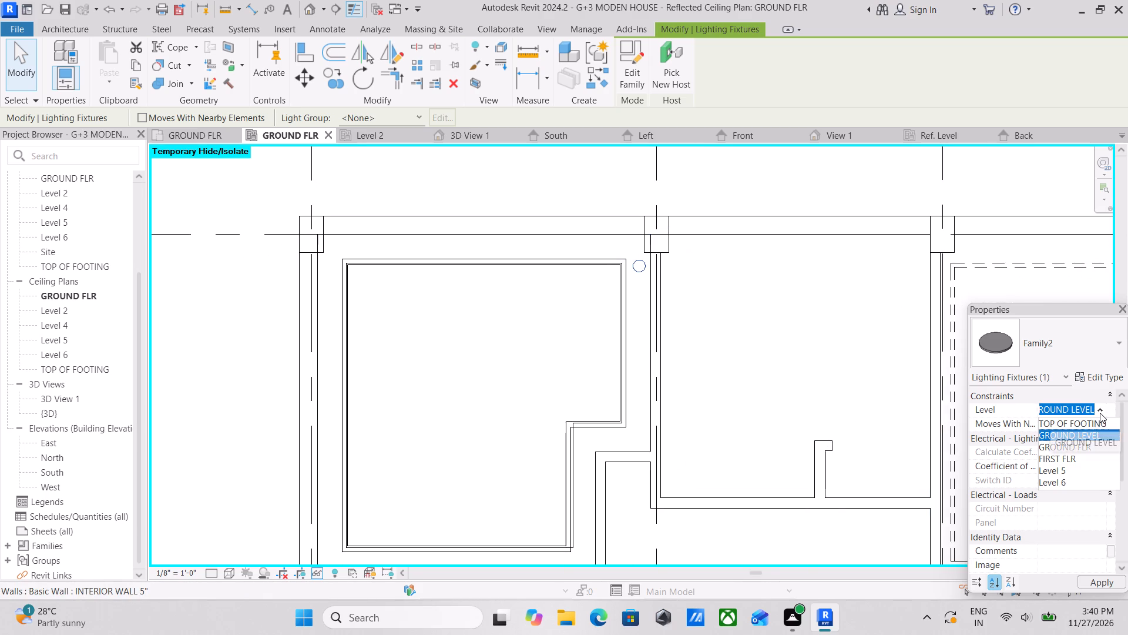
{"action": "left_click", "coordinate": [1084, 458]}
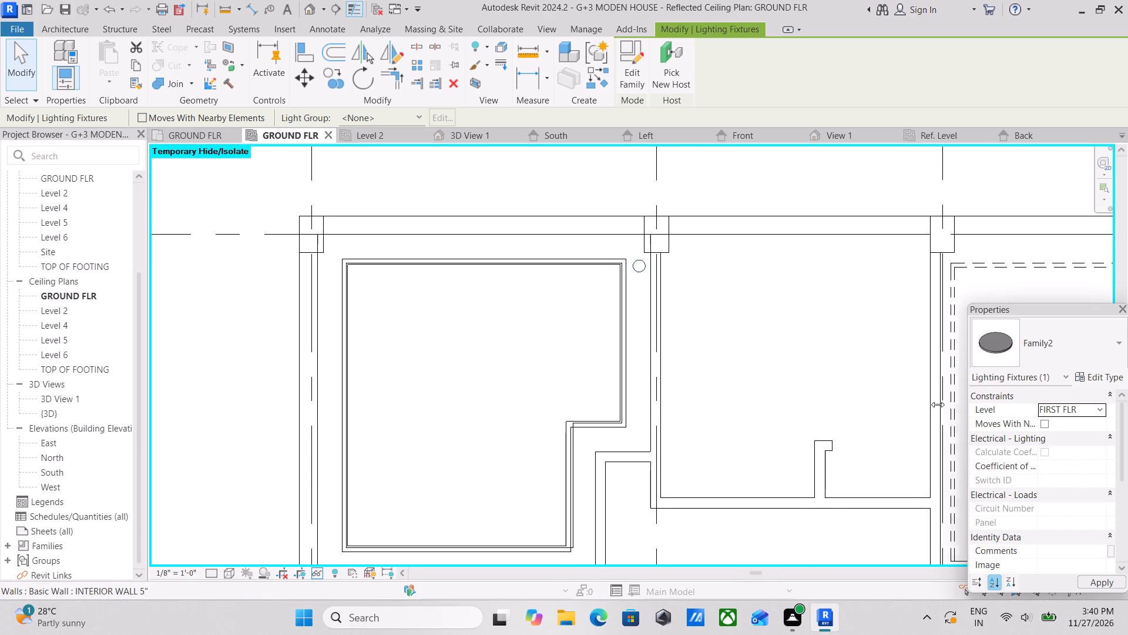
{"action": "scroll", "coordinate": [642, 287], "scroll_direction": "up", "scroll_amount": 6}
{"action": "key", "text": "Escape"}
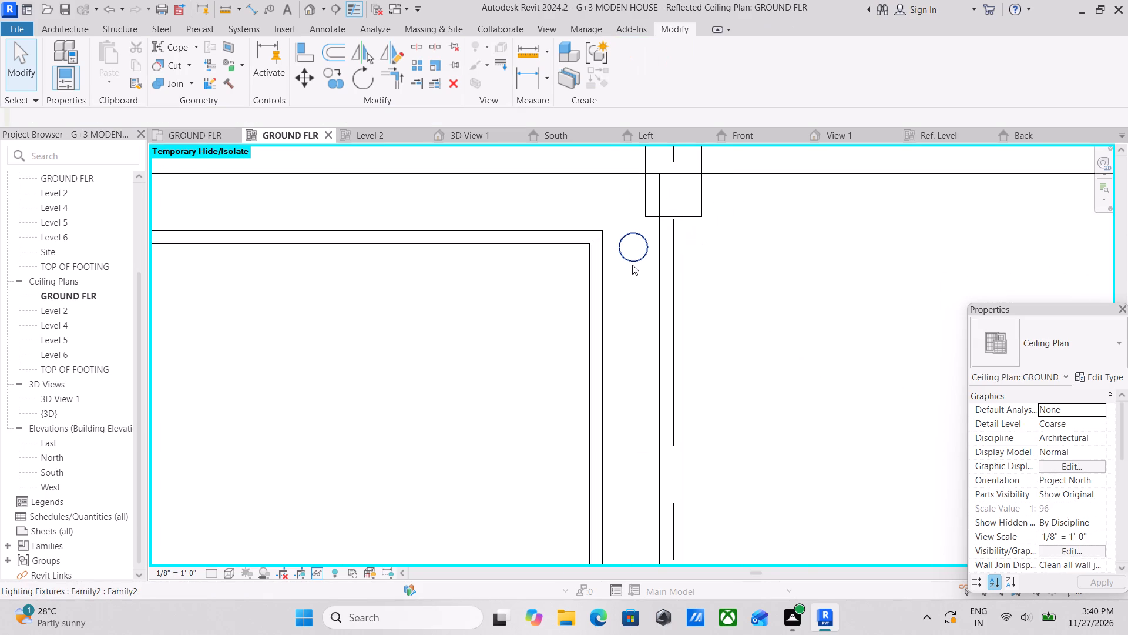
Array the fixture linearly down the ceiling border along the grid 2 wall, with a count of 3 ending near the ceiling notch.
{"action": "left_click", "coordinate": [634, 265]}
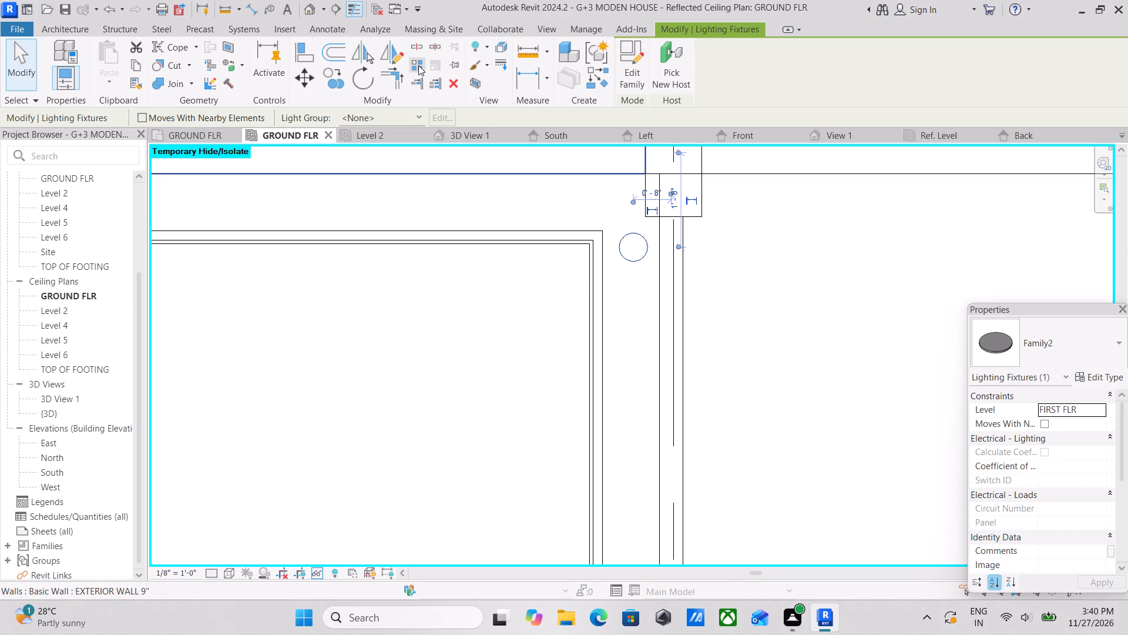
{"action": "left_click", "coordinate": [418, 65]}
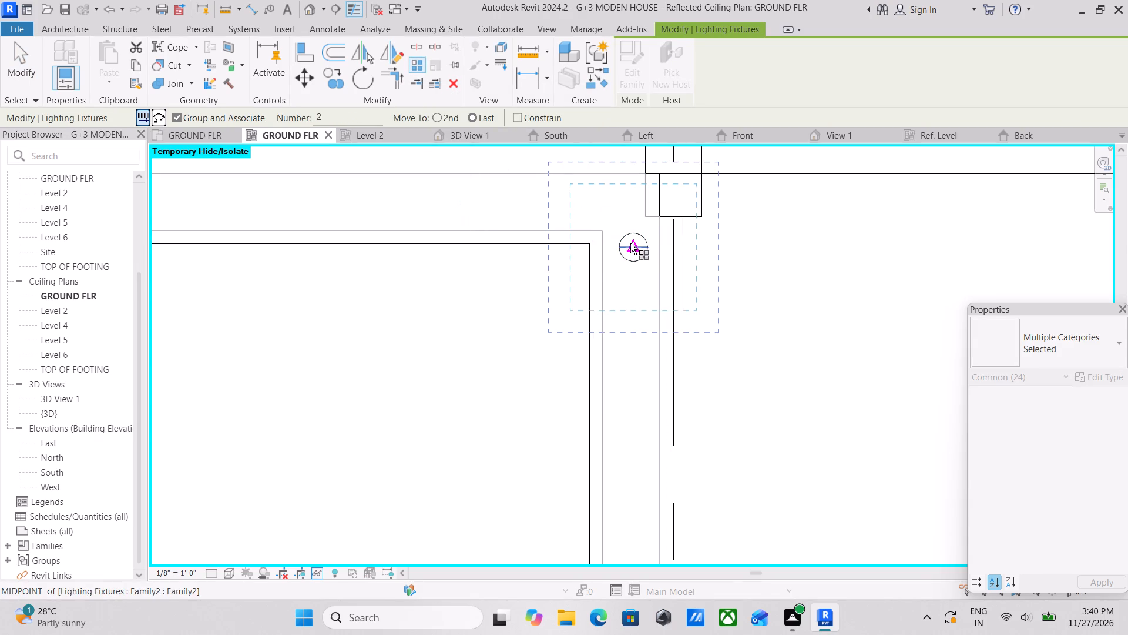
{"action": "left_click", "coordinate": [630, 243]}
{"action": "middle_click_drag", "start_coordinate": [630, 325], "coordinate": [645, 144]}
{"action": "middle_click_drag", "start_coordinate": [638, 362], "coordinate": [642, 325]}
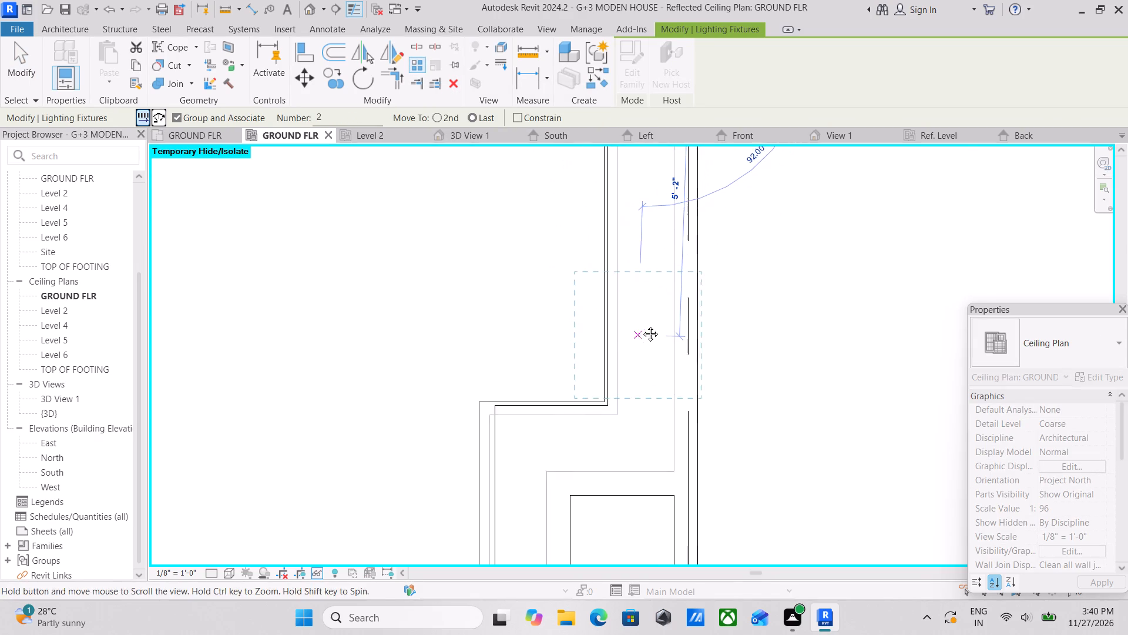
{"action": "middle_click_drag", "start_coordinate": [642, 325], "coordinate": [643, 324]}
{"action": "left_click", "coordinate": [647, 389]}
{"action": "scroll", "coordinate": [647, 389], "scroll_direction": "down", "scroll_amount": 3}
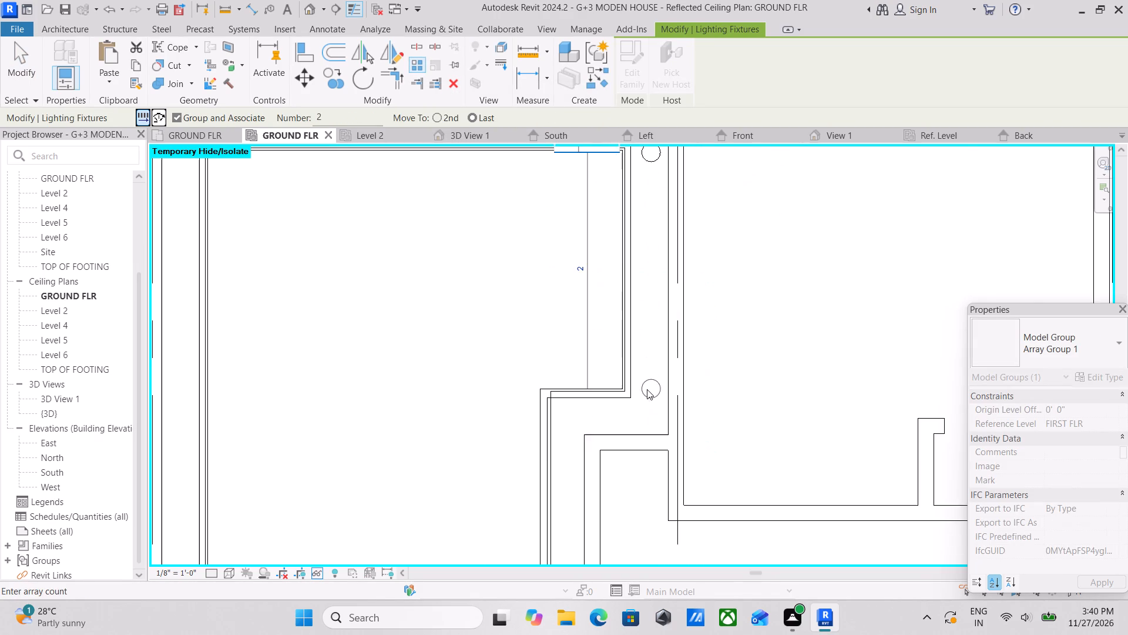
{"action": "scroll", "coordinate": [606, 279], "scroll_direction": "down", "scroll_amount": 1}
{"action": "middle_click_drag", "start_coordinate": [606, 279], "coordinate": [623, 346]}
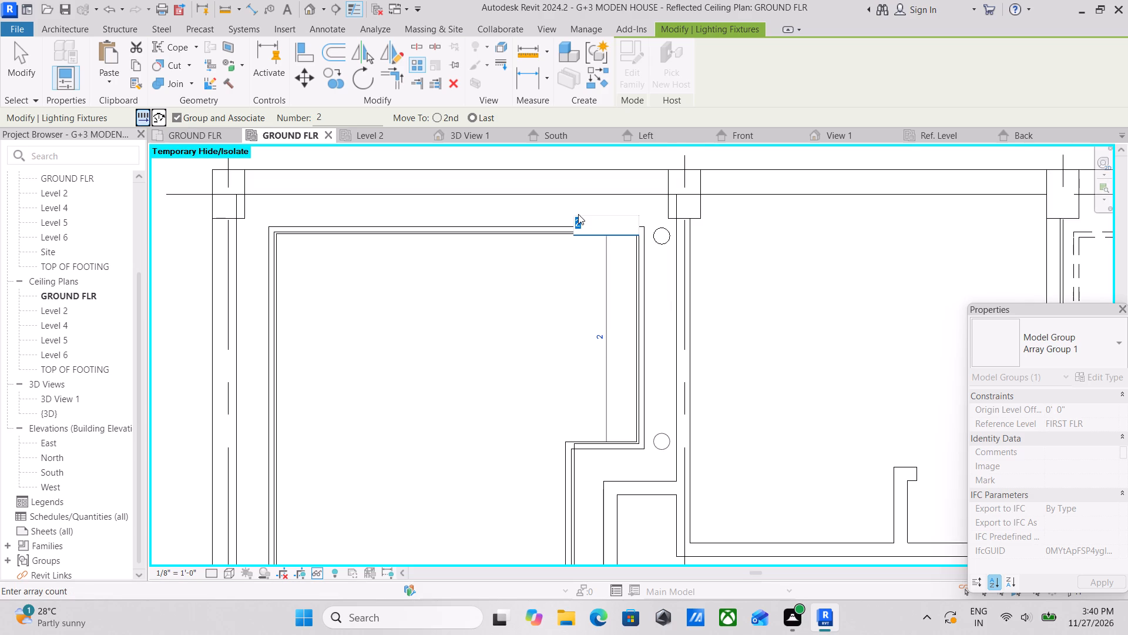
{"action": "key", "text": "3"}
{"action": "key", "text": "Return"}
{"action": "scroll", "coordinate": [727, 352], "scroll_direction": "down", "scroll_amount": 1}
{"action": "key", "text": "Escape"}
Ungroup the first fixture of the array, nearest the grid 2 column.
{"action": "scroll", "coordinate": [671, 251], "scroll_direction": "up", "scroll_amount": 1}
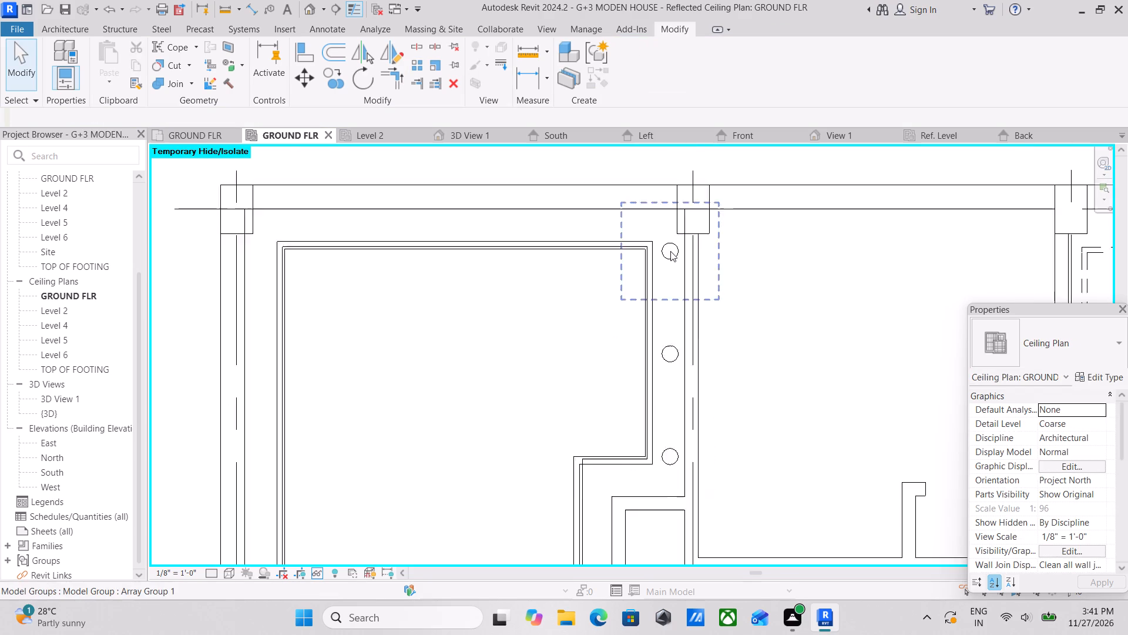
{"action": "scroll", "coordinate": [670, 251], "scroll_direction": "up", "scroll_amount": 1}
{"action": "key", "text": "Escape"}
{"action": "left_click", "coordinate": [672, 258]}
{"action": "middle_click_drag", "start_coordinate": [663, 293], "coordinate": [701, 319]}
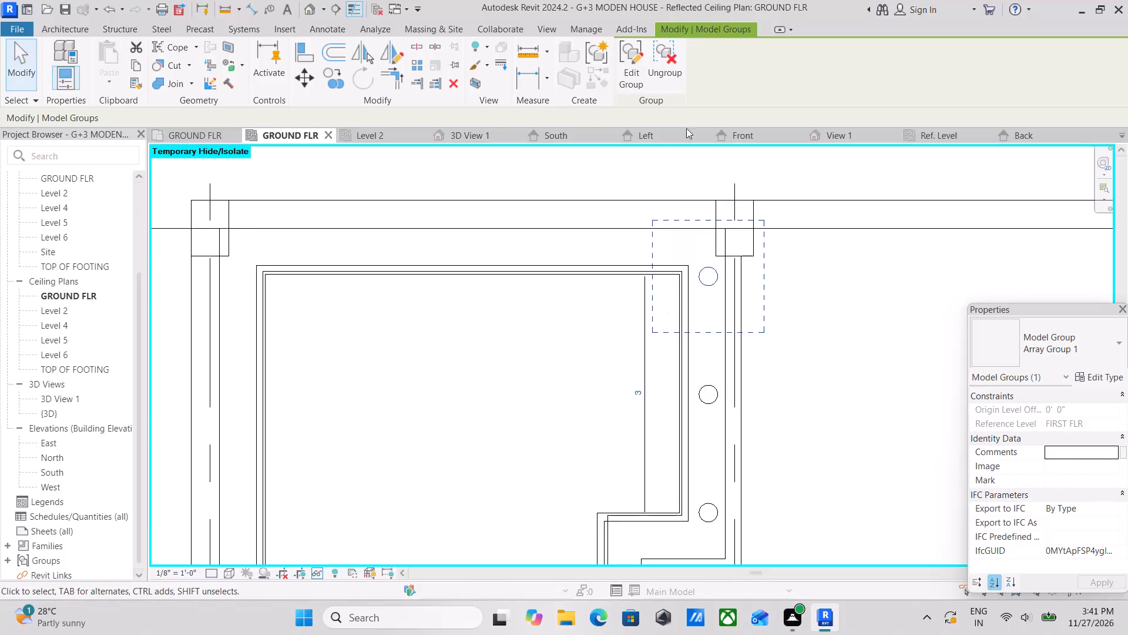
{"action": "left_click", "coordinate": [667, 58]}
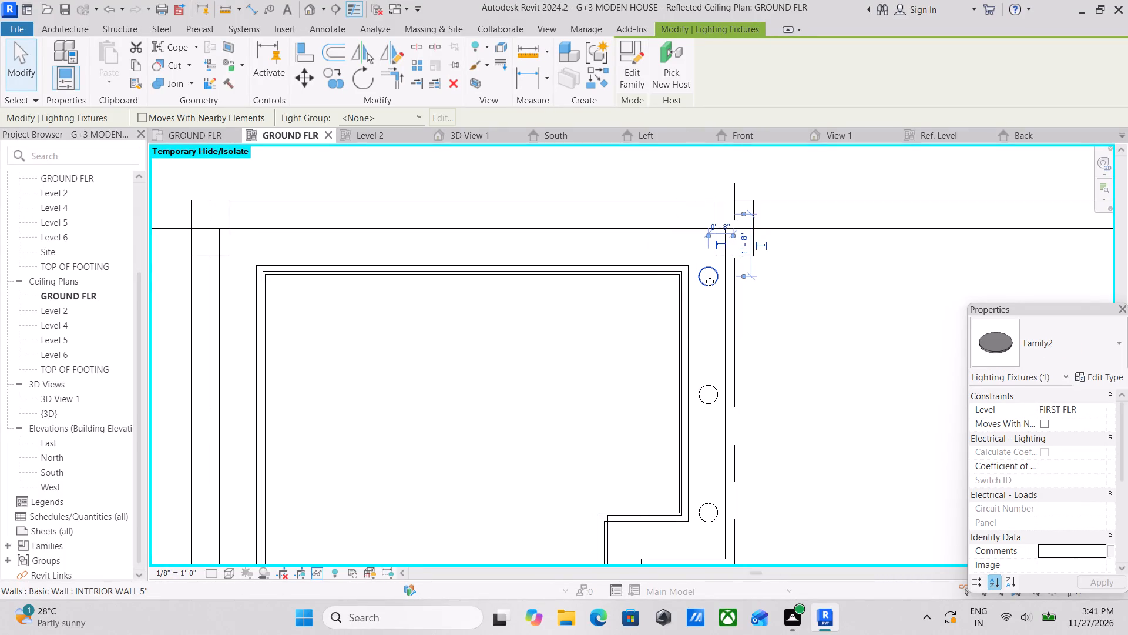
Check the first and middle arrayed fixtures to see which are still part of a model group.
{"action": "left_click", "coordinate": [710, 282]}
{"action": "key", "text": "Escape"}
{"action": "left_click", "coordinate": [708, 388]}
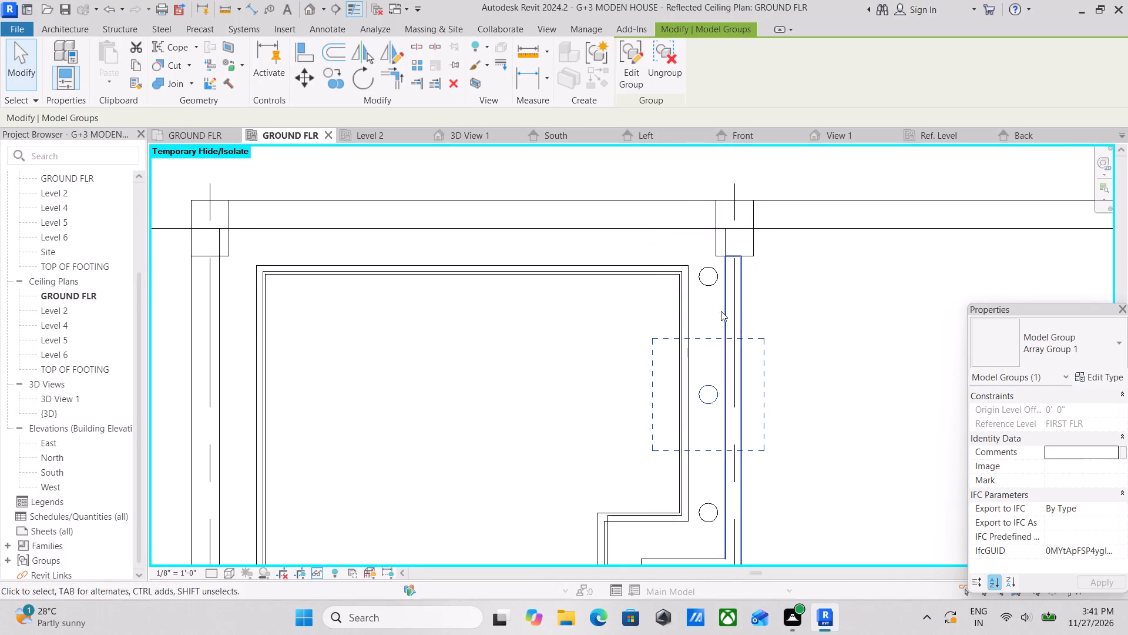
{"action": "key", "text": "Escape"}
{"action": "left_click", "coordinate": [708, 280]}
{"action": "scroll", "coordinate": [708, 280], "scroll_direction": "down", "scroll_amount": 2}
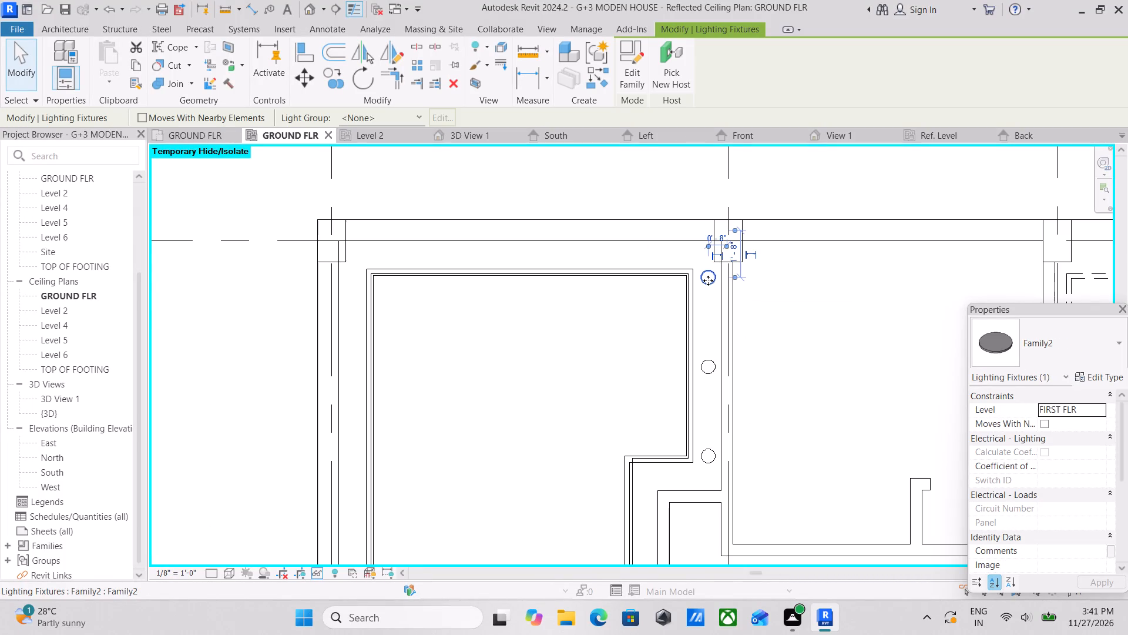
{"action": "key", "text": "Escape"}
{"action": "left_click", "coordinate": [710, 367]}
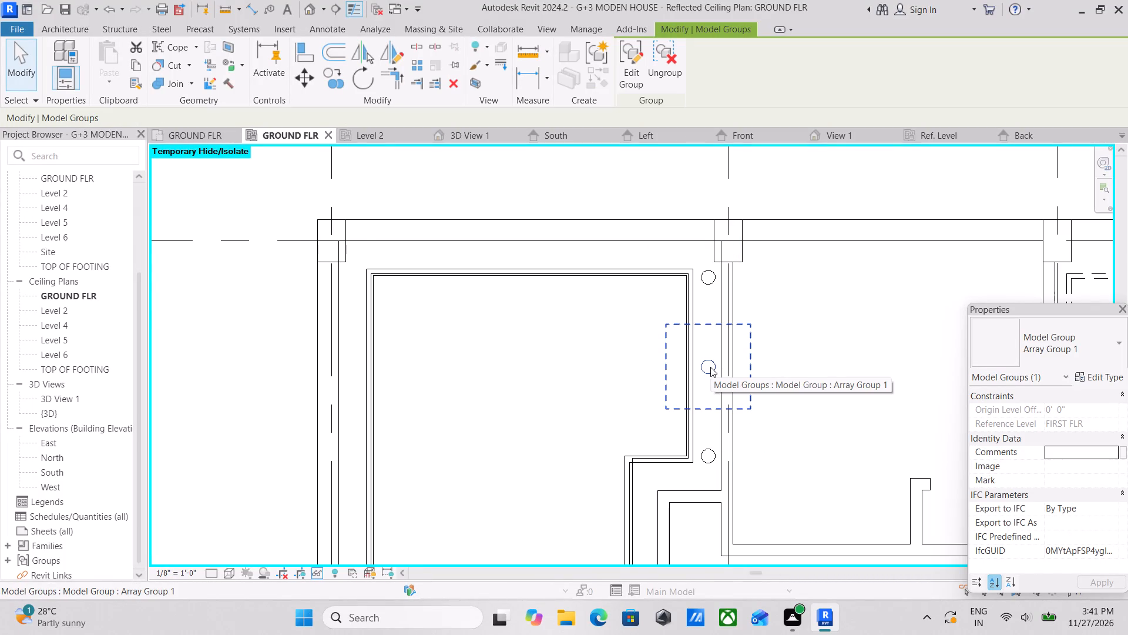
{"action": "scroll", "coordinate": [710, 367], "scroll_direction": "down", "scroll_amount": 1}
{"action": "key", "text": "Escape"}
{"action": "scroll", "coordinate": [700, 306], "scroll_direction": "up", "scroll_amount": 1}
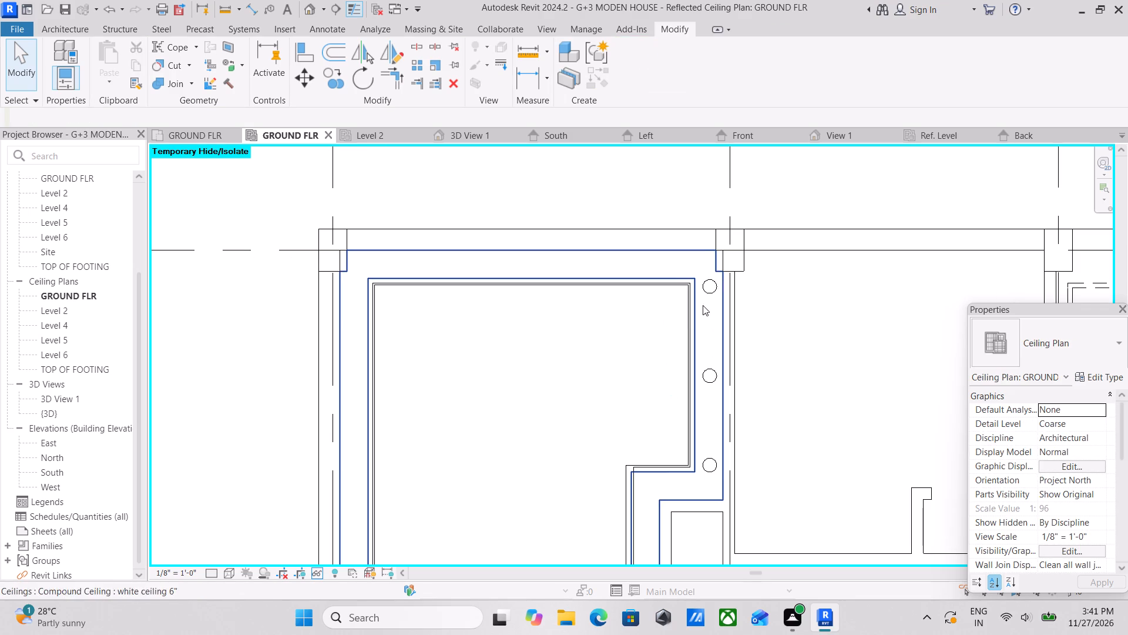
{"action": "middle_click", "coordinate": [711, 280]}
{"action": "scroll", "coordinate": [709, 280], "scroll_direction": "up", "scroll_amount": 1}
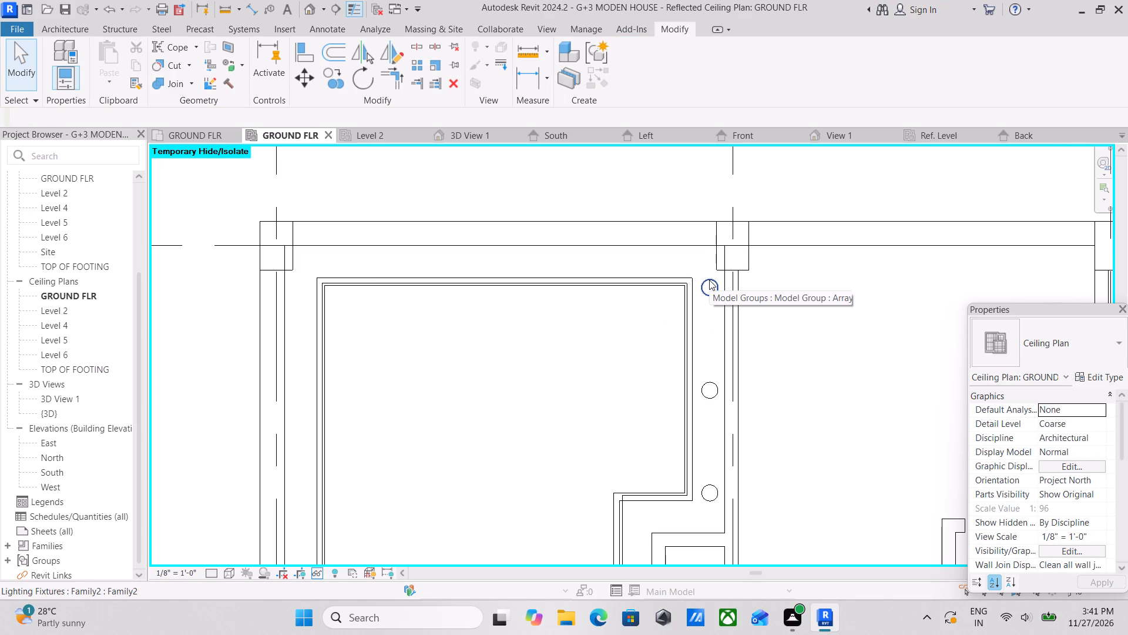
Create similar fixtures along bedroom 10's exterior wall ceiling border, placing one near each corner and one midway between them.
{"action": "key", "text": "c"}
{"action": "key", "text": "s"}
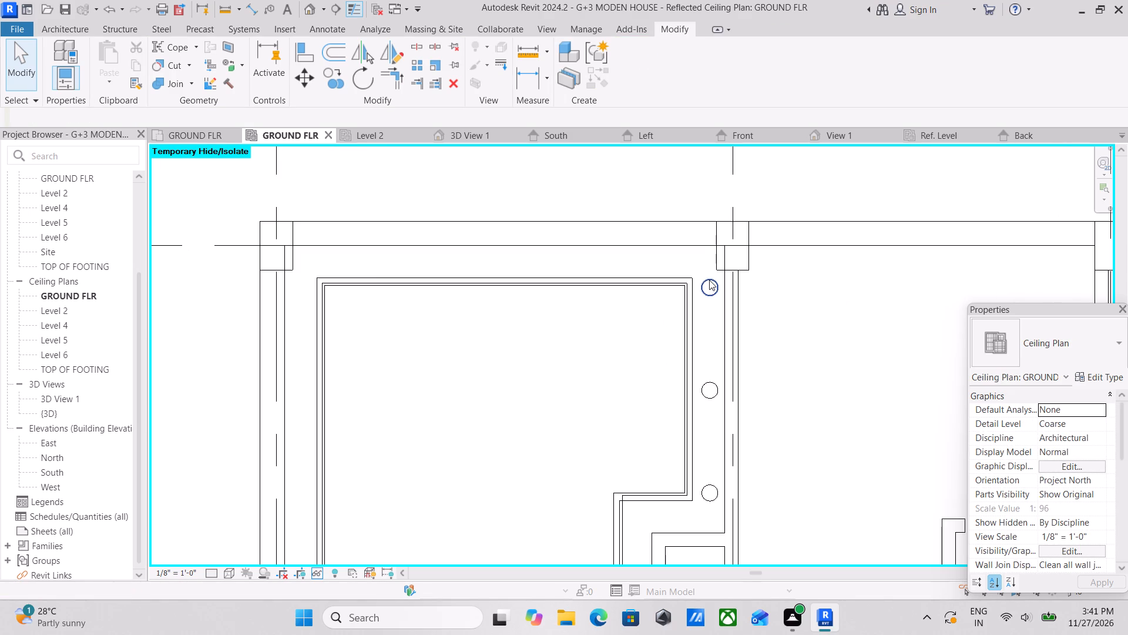
{"action": "scroll", "coordinate": [687, 276], "scroll_direction": "up", "scroll_amount": 3}
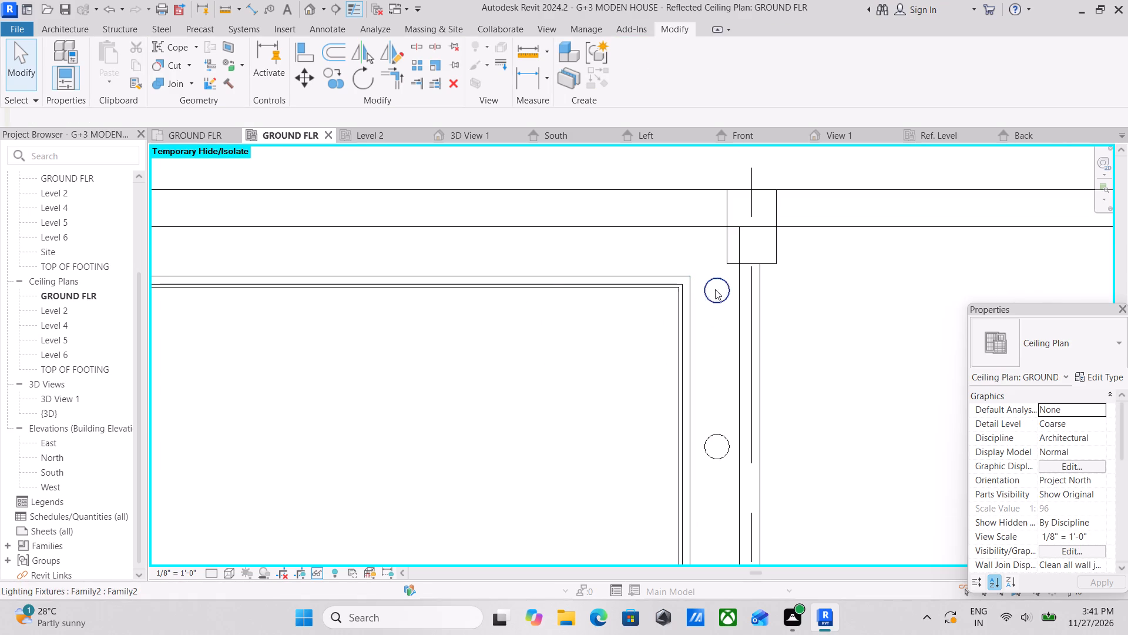
{"action": "scroll", "coordinate": [740, 313], "scroll_direction": "up", "scroll_amount": 2}
{"action": "key", "text": "Escape"}
{"action": "left_click", "coordinate": [716, 298]}
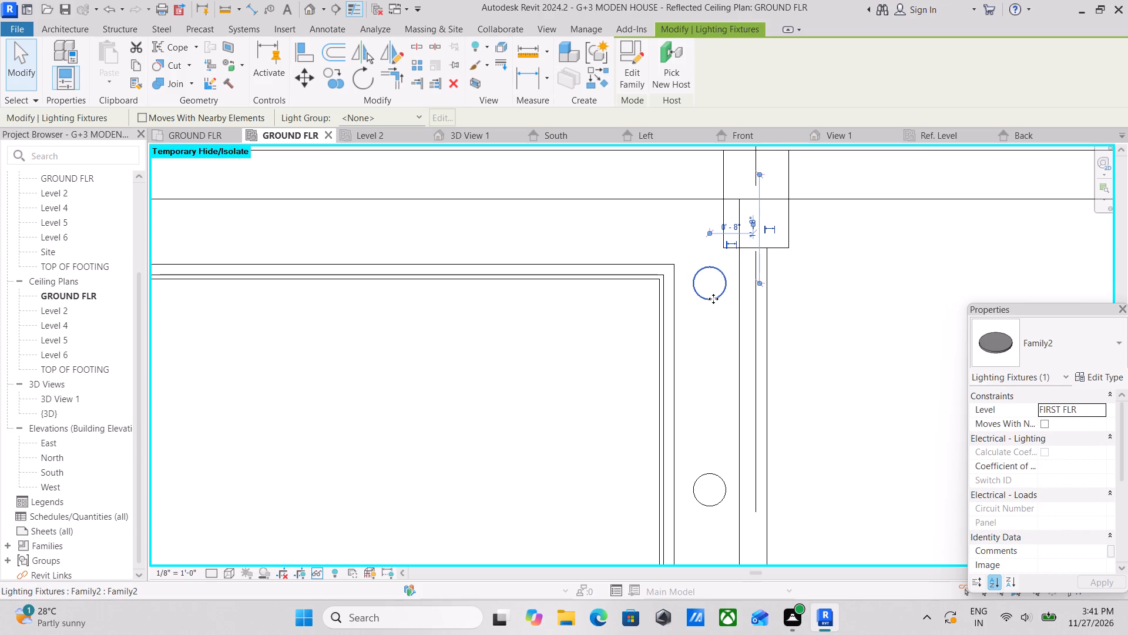
{"action": "type", "text": "CS"}
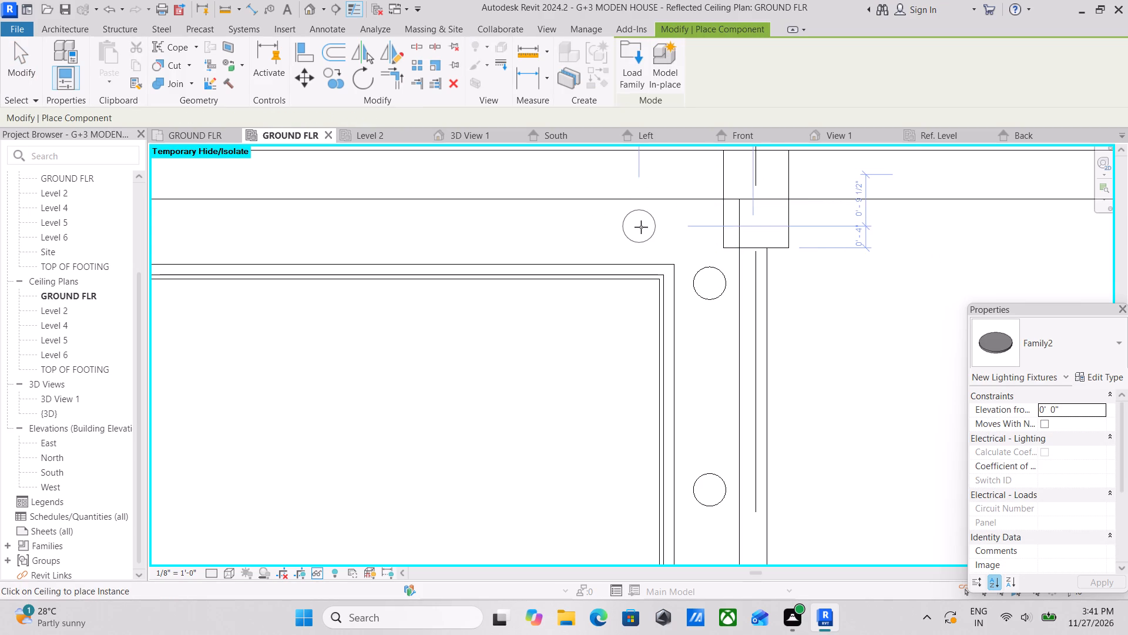
{"action": "scroll", "coordinate": [639, 232], "scroll_direction": "down", "scroll_amount": 1}
{"action": "middle_click_drag", "start_coordinate": [639, 232], "coordinate": [719, 309]}
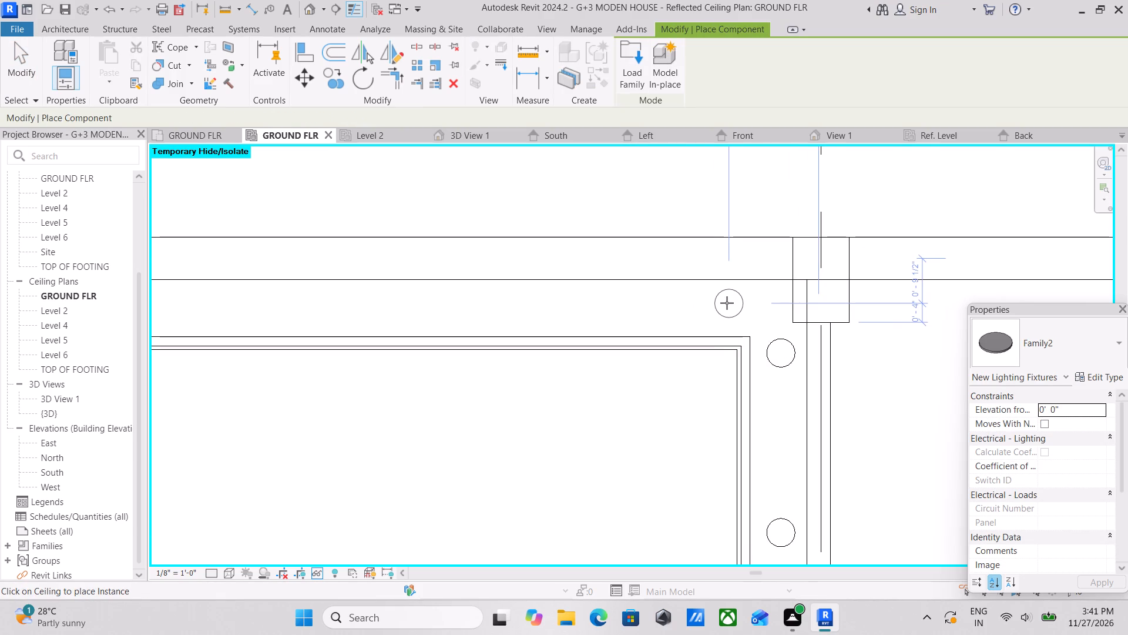
{"action": "left_click", "coordinate": [727, 303]}
{"action": "middle_click_drag", "start_coordinate": [586, 303], "coordinate": [804, 293]}
{"action": "middle_click_drag", "start_coordinate": [345, 267], "coordinate": [492, 281]}
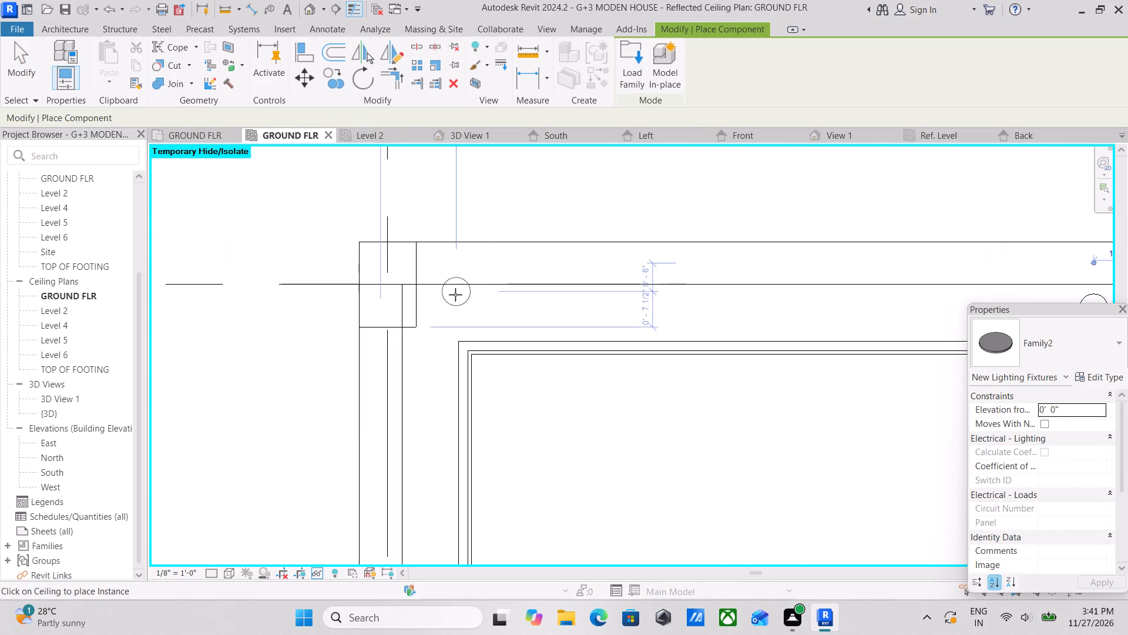
{"action": "left_click", "coordinate": [465, 298]}
{"action": "middle_click_drag", "start_coordinate": [627, 298], "coordinate": [481, 309]}
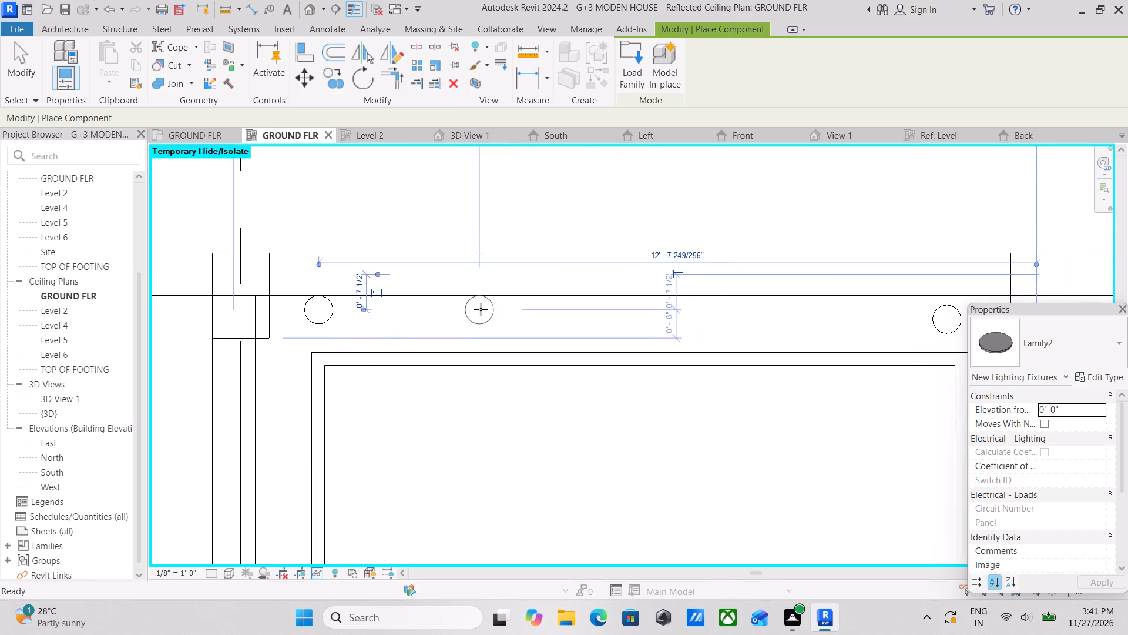
{"action": "left_click", "coordinate": [634, 302]}
{"action": "scroll", "coordinate": [634, 302], "scroll_direction": "down", "scroll_amount": 3}
{"action": "scroll", "coordinate": [507, 329], "scroll_direction": "down", "scroll_amount": 1}
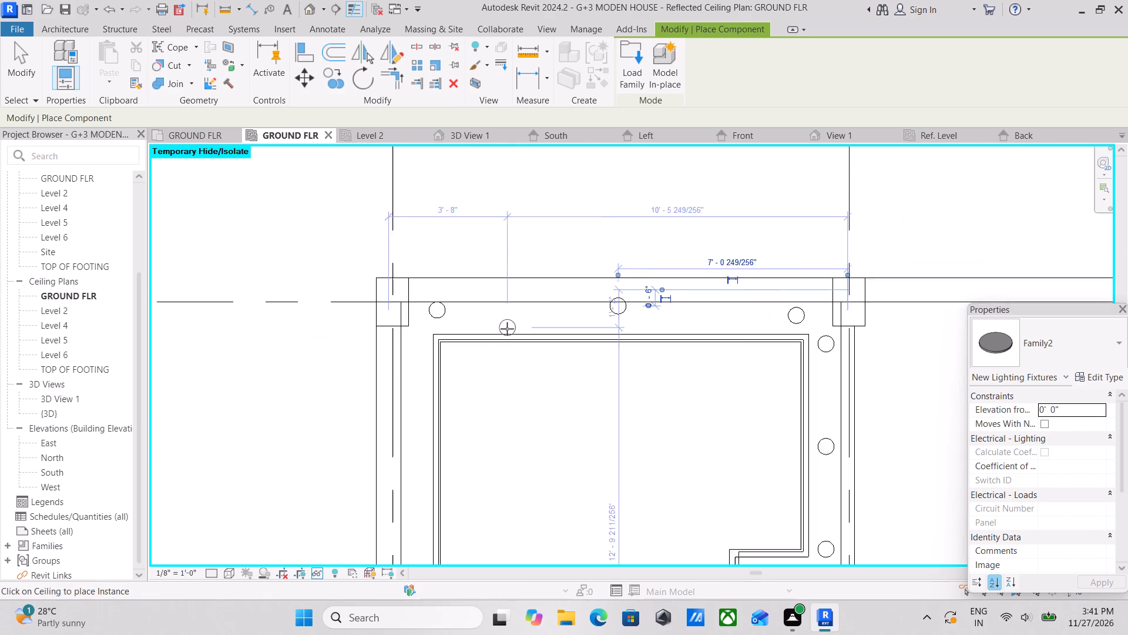
Place three fixtures along the ceiling border opposite the grid 2 wall, one near each corner and one between them.
{"action": "scroll", "coordinate": [507, 329], "scroll_direction": "down", "scroll_amount": 1}
{"action": "middle_click_drag", "start_coordinate": [507, 329], "coordinate": [625, 242]}
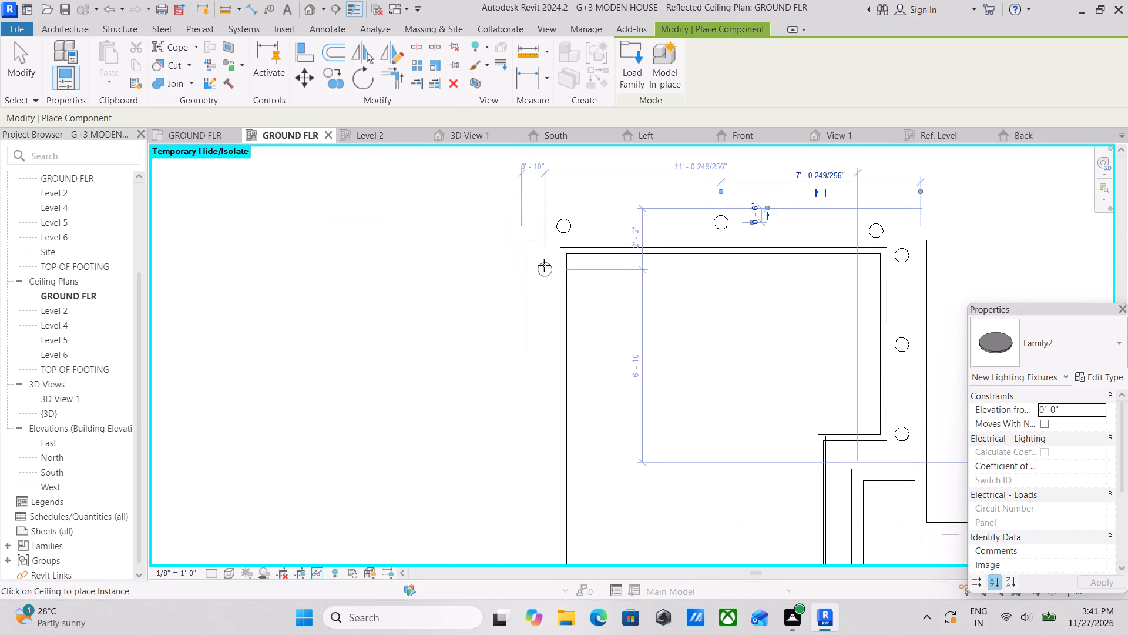
{"action": "left_click", "coordinate": [545, 256]}
{"action": "middle_click_drag", "start_coordinate": [543, 330], "coordinate": [560, 205]}
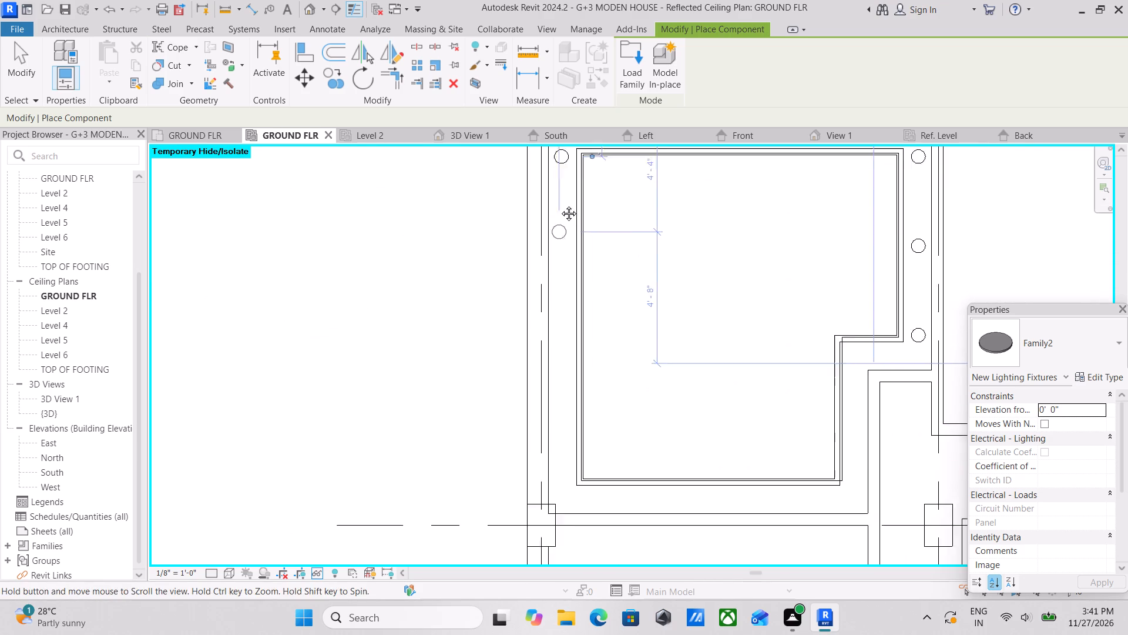
{"action": "middle_click_drag", "start_coordinate": [560, 205], "coordinate": [560, 199]}
{"action": "middle_click_drag", "start_coordinate": [540, 371], "coordinate": [555, 303]}
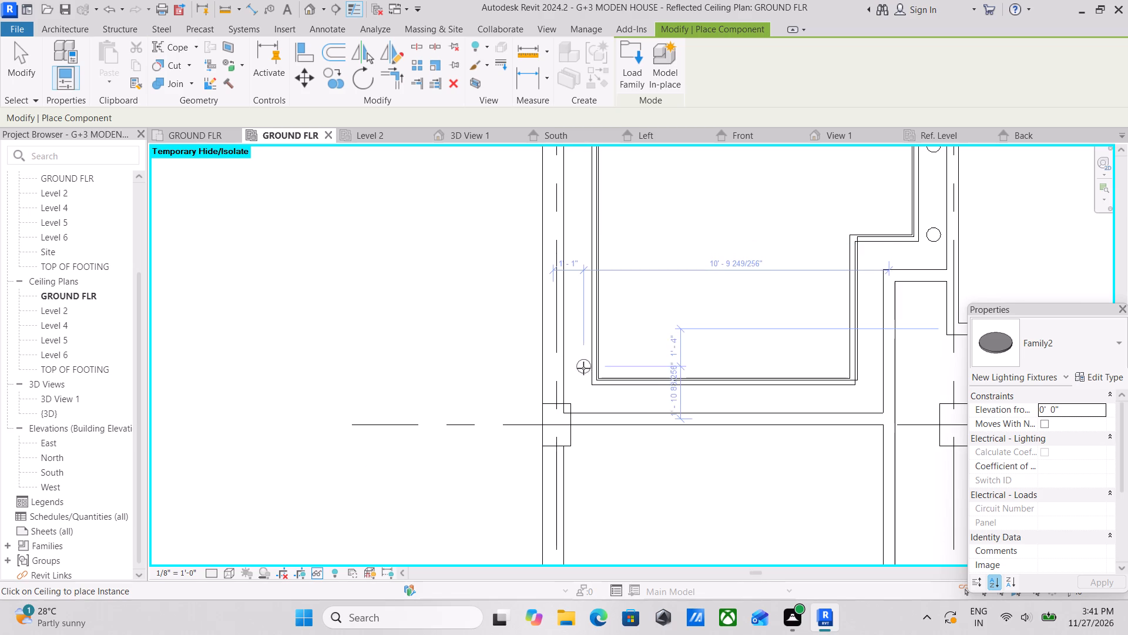
{"action": "left_click", "coordinate": [577, 372]}
{"action": "middle_click_drag", "start_coordinate": [579, 316], "coordinate": [572, 493]}
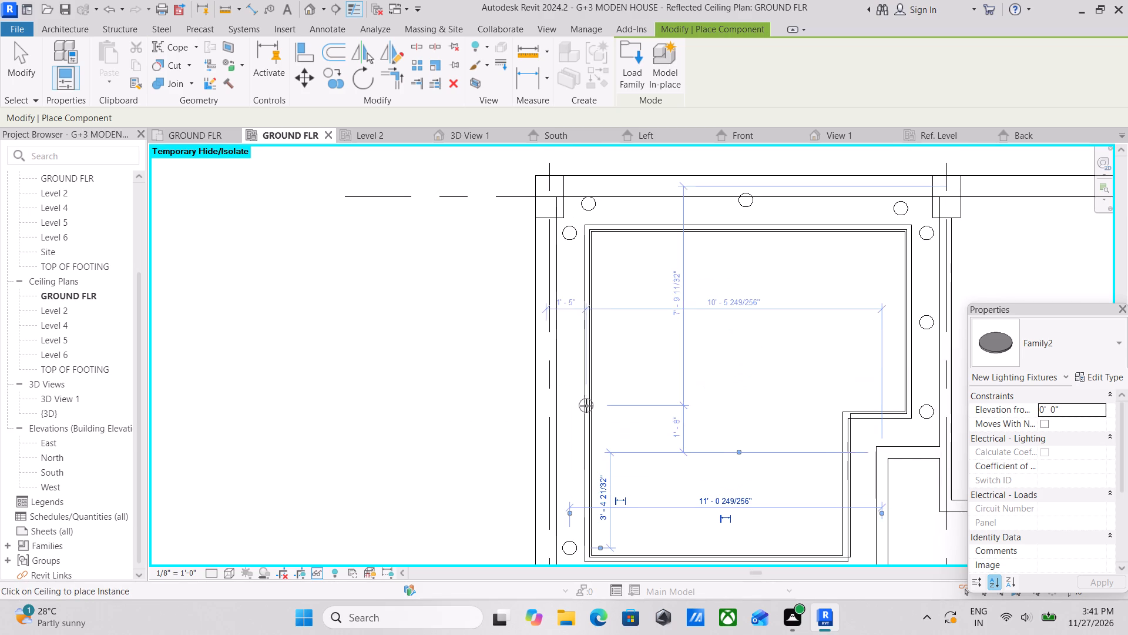
{"action": "left_click", "coordinate": [575, 390]}
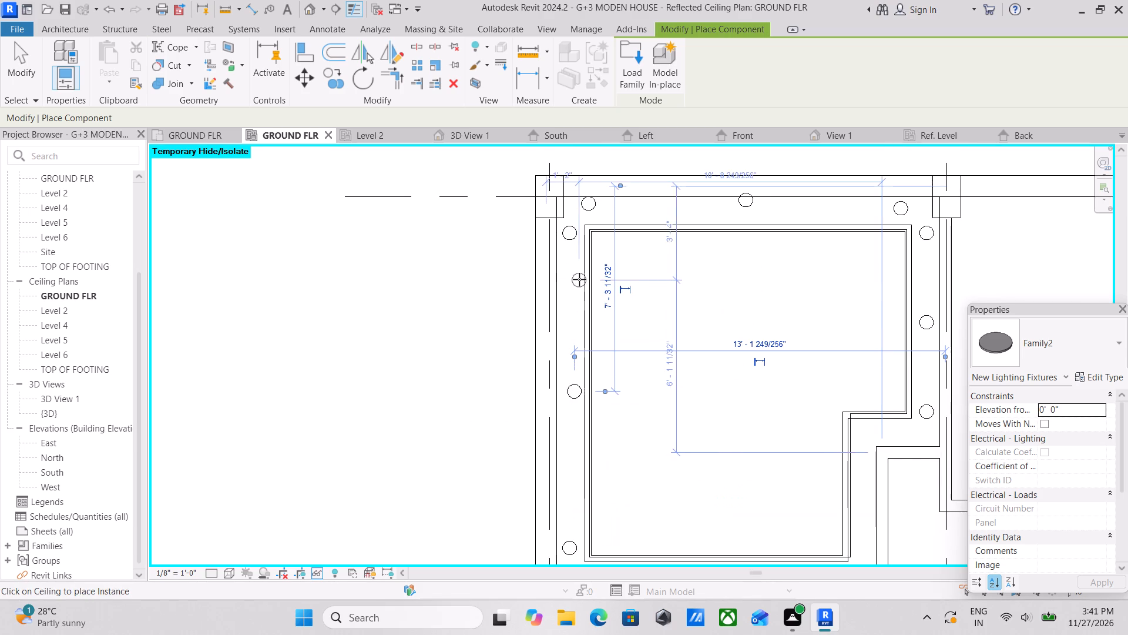
{"action": "key", "text": "Escape"}
{"action": "scroll", "coordinate": [590, 236], "scroll_direction": "up", "scroll_amount": 2}
{"action": "key", "text": "Escape"}
{"action": "key", "text": "Escape"}
On the border opposite grid 2, nudge the fixture nearest the exterior-wall column about 6" away from it and the middle fixture 1" toward the wall.
{"action": "left_click", "coordinate": [562, 238]}
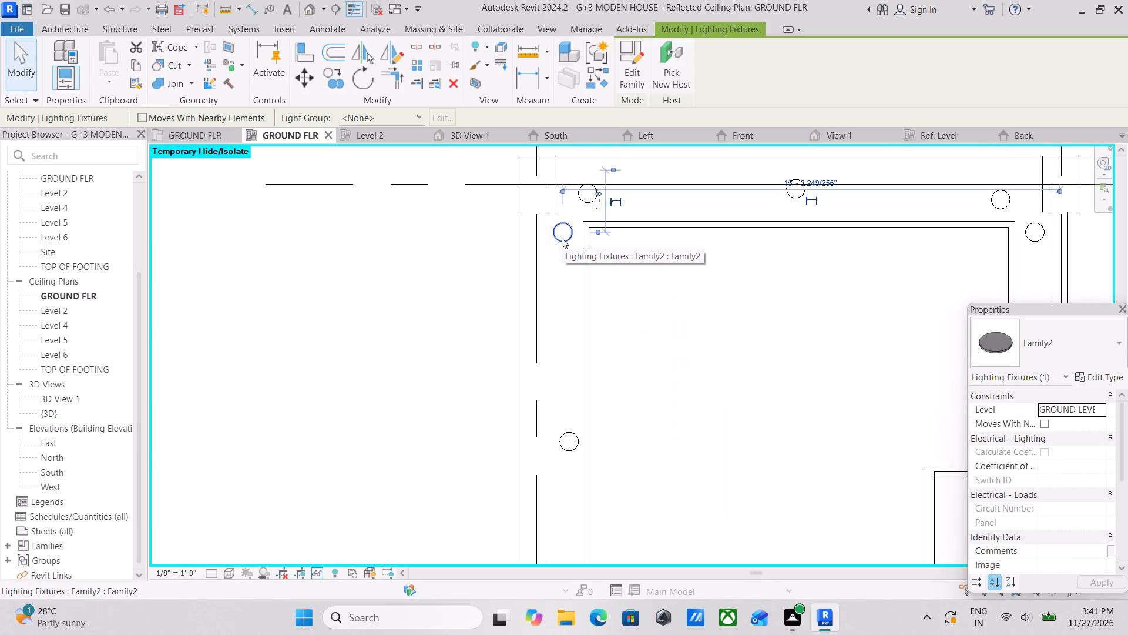
{"action": "key", "text": "Down"}
{"action": "key", "text": "Down"}
{"action": "key", "text": "Down"}
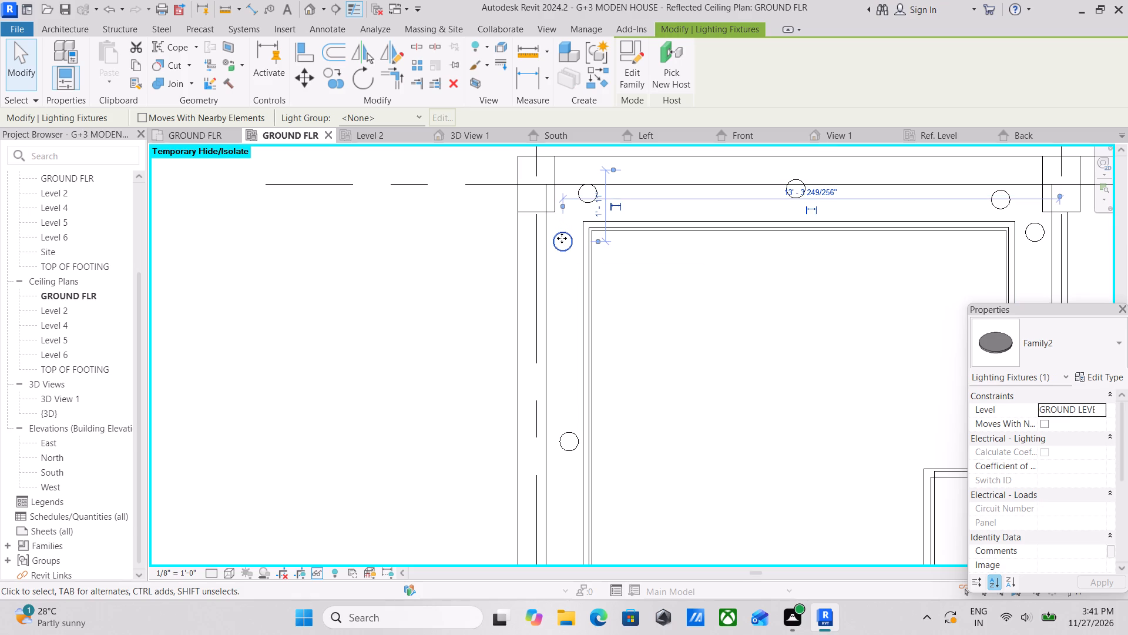
{"action": "key", "text": "Down"}
{"action": "key", "text": "Down"}
{"action": "key", "text": "Down"}
{"action": "key", "text": "Escape"}
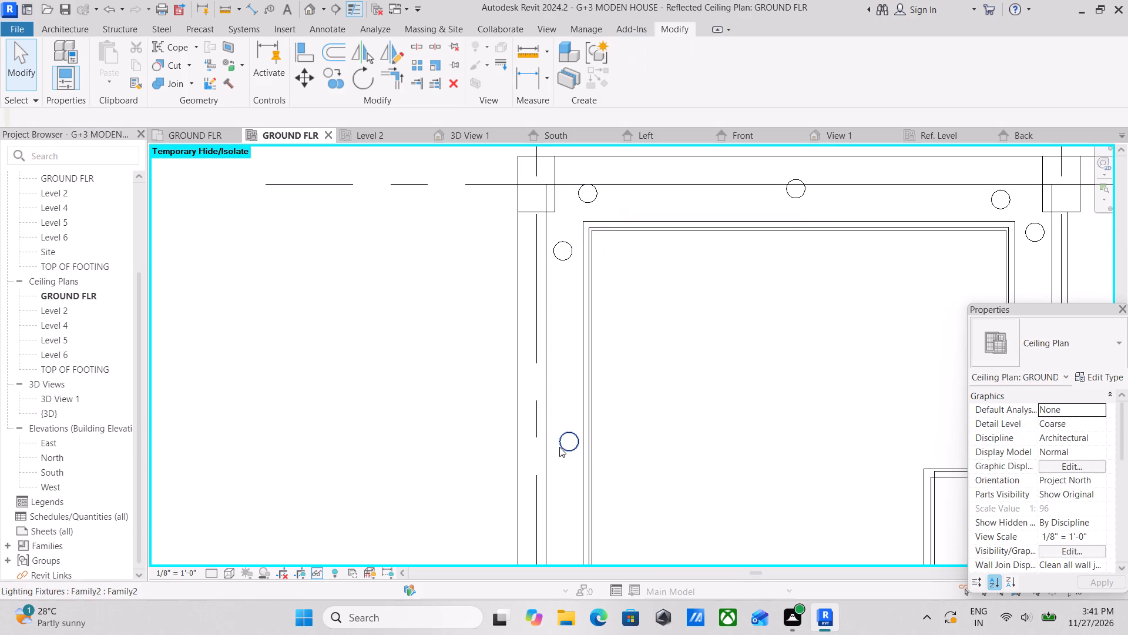
{"action": "left_click", "coordinate": [563, 442]}
{"action": "key", "text": "Left"}
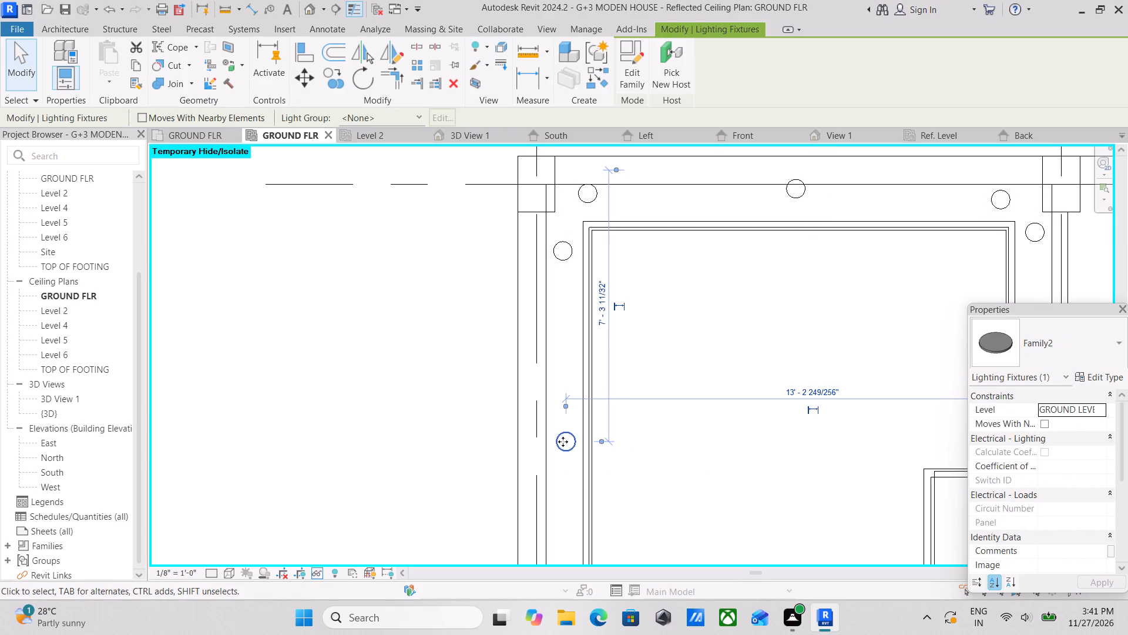
{"action": "scroll", "coordinate": [595, 419], "scroll_direction": "down", "scroll_amount": 2}
{"action": "key", "text": "Escape"}
Nudge that border's far-corner fixture 2" toward the ceiling recess and 4" away from the corner.
{"action": "middle_click_drag", "start_coordinate": [568, 455], "coordinate": [607, 304]}
{"action": "scroll", "coordinate": [621, 387], "scroll_direction": "down", "scroll_amount": 1}
{"action": "middle_click_drag", "start_coordinate": [621, 387], "coordinate": [623, 393]}
{"action": "left_click", "coordinate": [613, 444]}
{"action": "key", "text": "Right"}
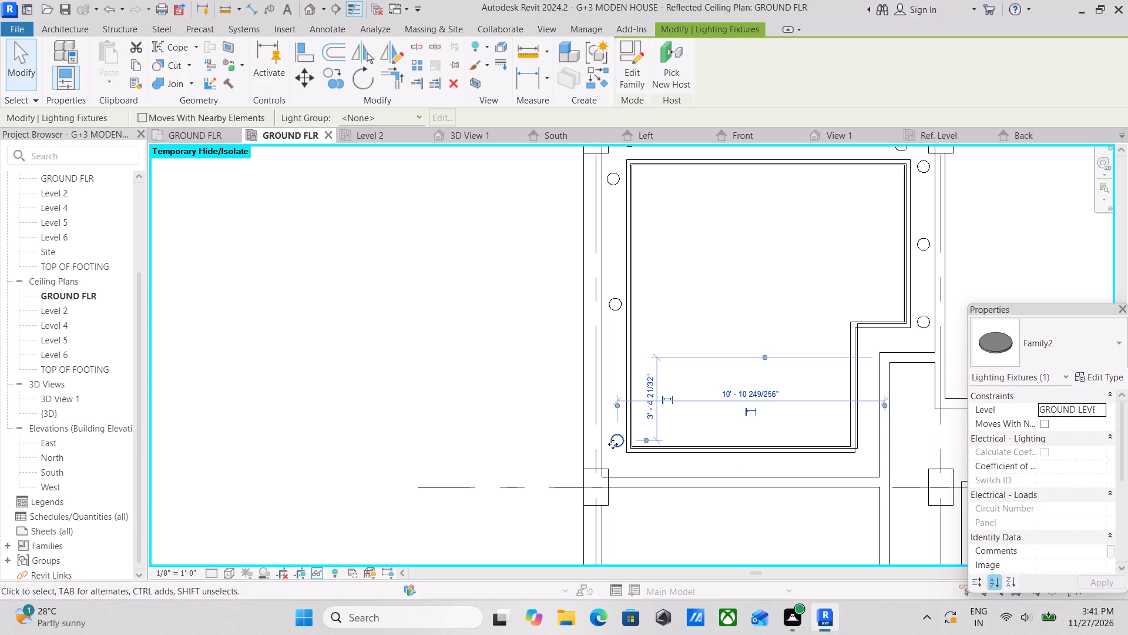
{"action": "key", "text": "Right"}
{"action": "key", "text": "Left"}
{"action": "key", "text": "Left"}
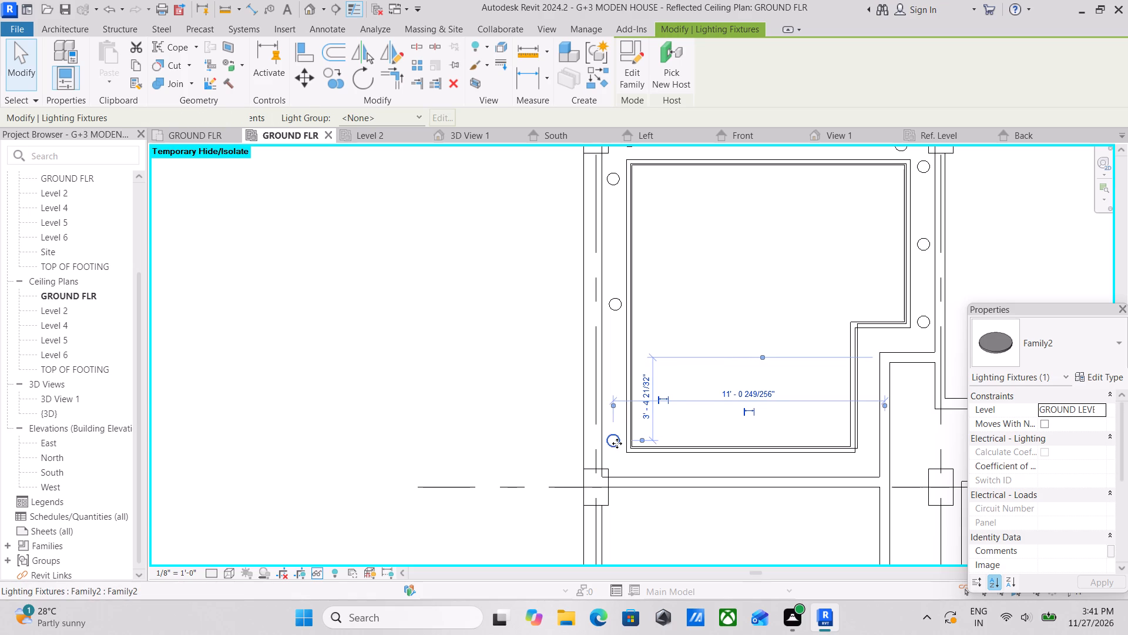
{"action": "key", "text": "Right"}
{"action": "key", "text": "Up"}
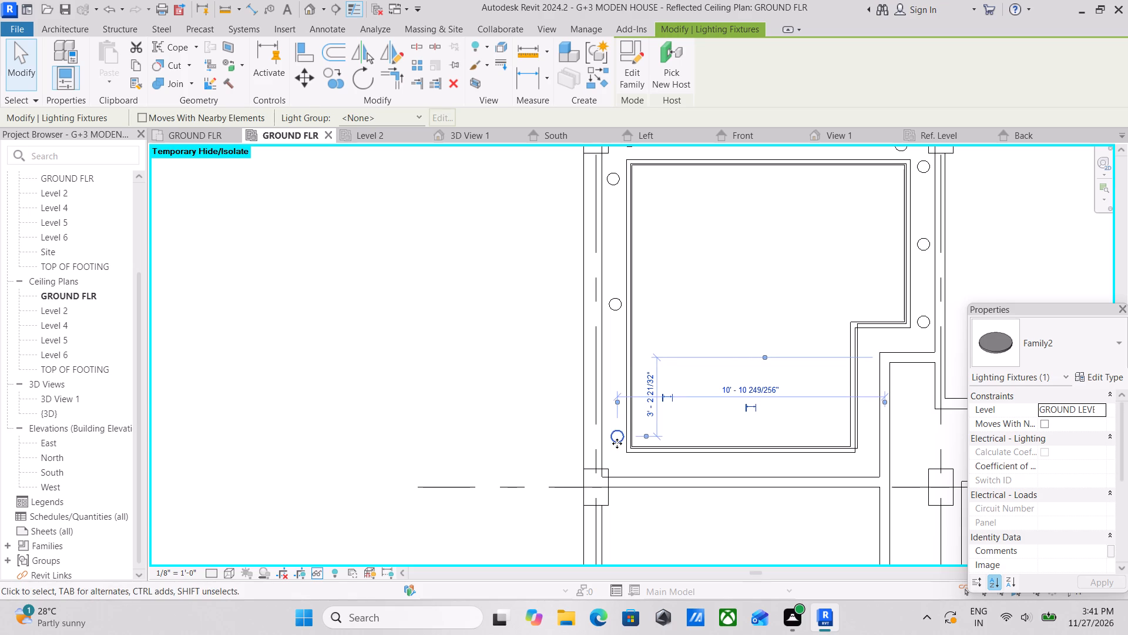
{"action": "key", "text": "Up"}
{"action": "scroll", "coordinate": [629, 434], "scroll_direction": "down", "scroll_amount": 2}
{"action": "middle_click_drag", "start_coordinate": [629, 434], "coordinate": [639, 458]}
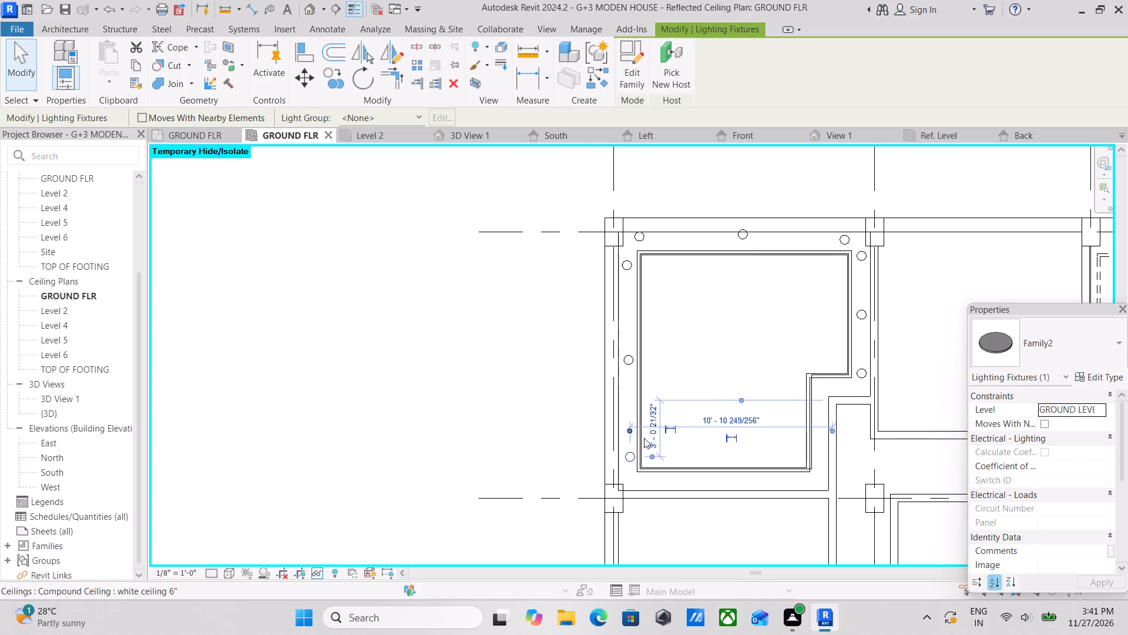
{"action": "scroll", "coordinate": [645, 440], "scroll_direction": "up", "scroll_amount": 2}
{"action": "key", "text": "Escape"}
Create similar fixtures along the bedroom ceiling border opposite the exterior wall, one near each end and one between them.
{"action": "scroll", "coordinate": [626, 465], "scroll_direction": "up", "scroll_amount": 2}
{"action": "left_click", "coordinate": [626, 464]}
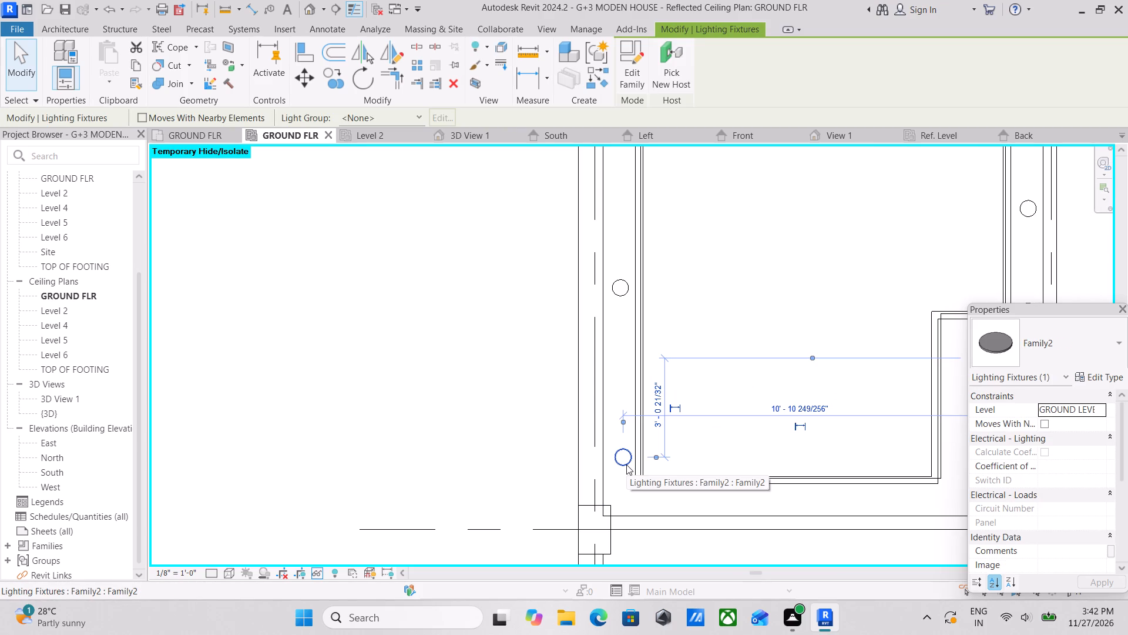
{"action": "type", "text": "CS"}
{"action": "middle_click_drag", "start_coordinate": [626, 464], "coordinate": [549, 436]}
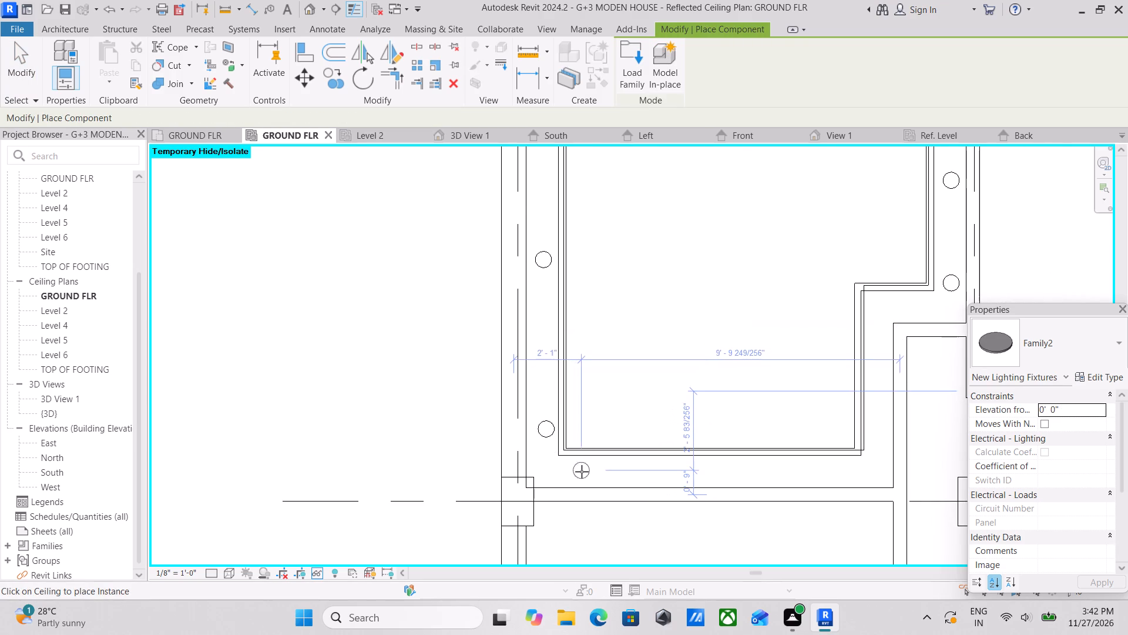
{"action": "left_click", "coordinate": [572, 471]}
{"action": "middle_click_drag", "start_coordinate": [691, 468], "coordinate": [562, 470]}
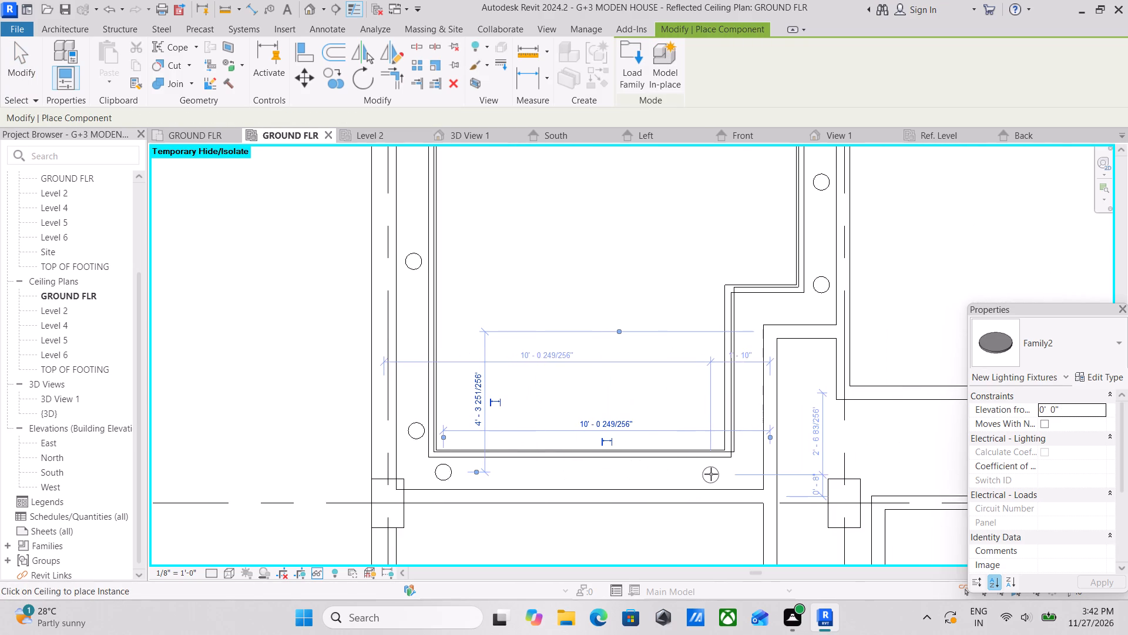
{"action": "left_click", "coordinate": [716, 473]}
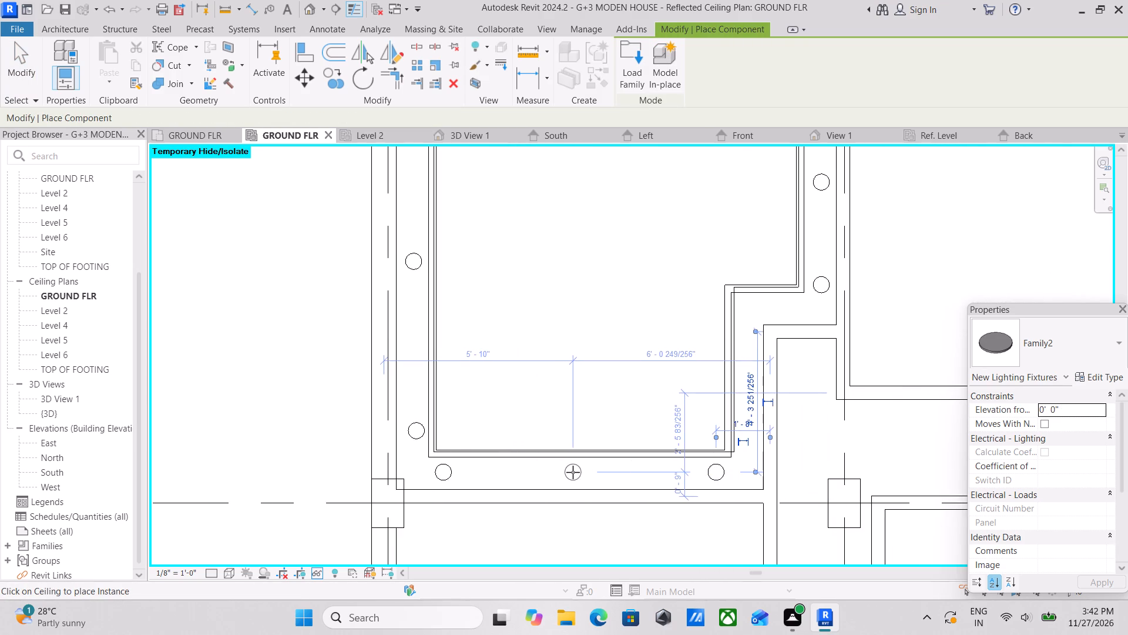
{"action": "left_click", "coordinate": [573, 472]}
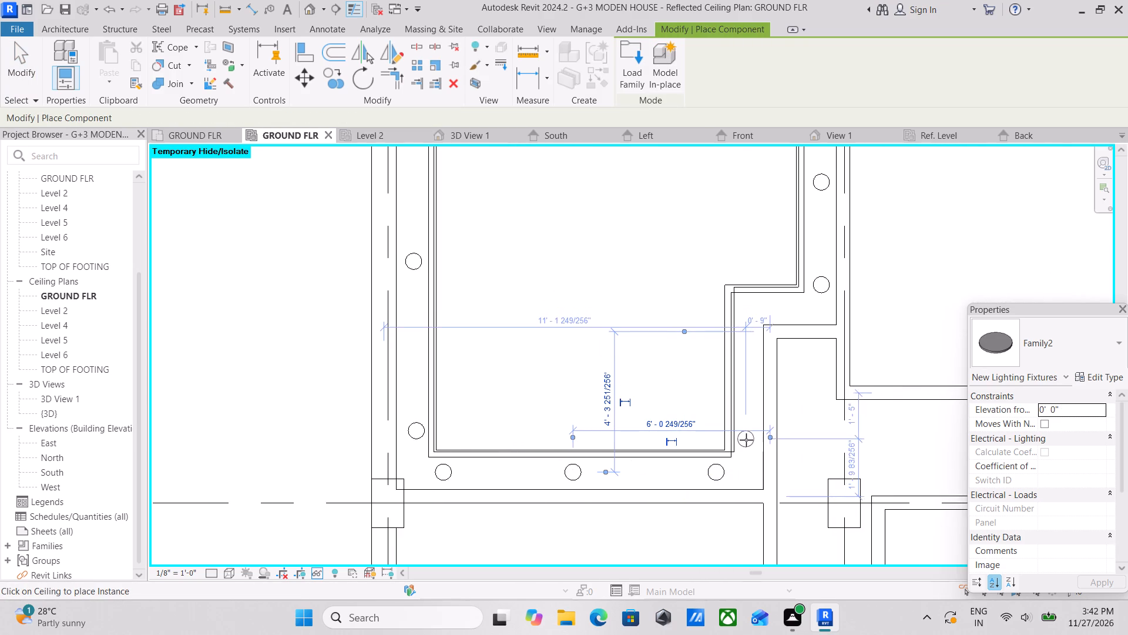
Place two more fixtures along the ceiling notch's long side, one near the adjoining border's corner and one near the notch's inner corner.
{"action": "left_click", "coordinate": [746, 440]}
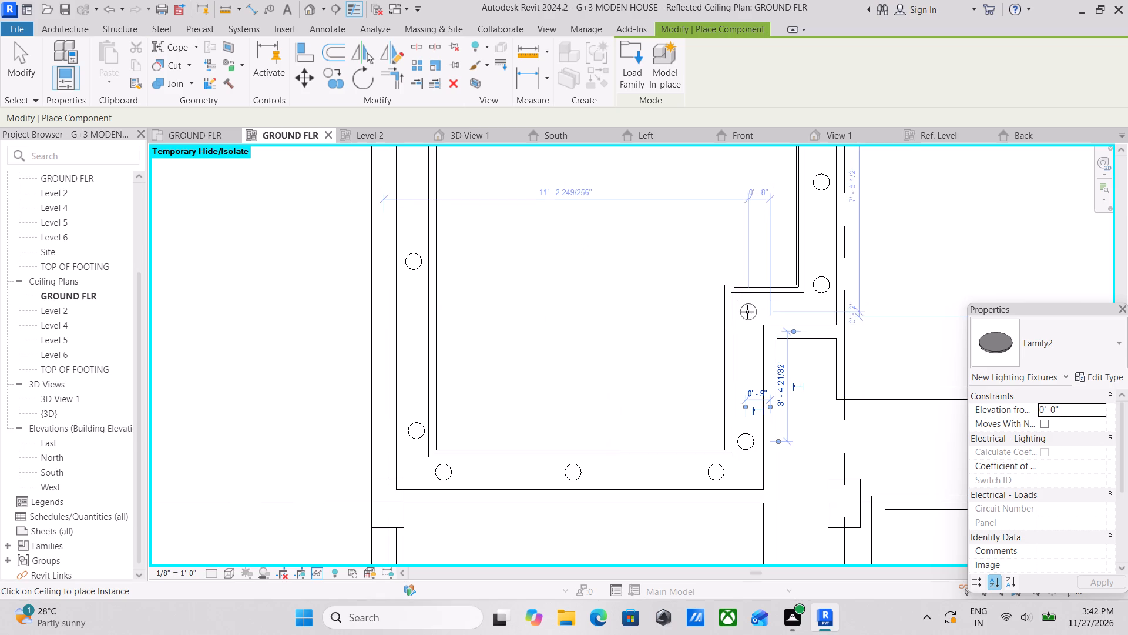
{"action": "left_click", "coordinate": [747, 309]}
{"action": "scroll", "coordinate": [750, 347], "scroll_direction": "up", "scroll_amount": 2}
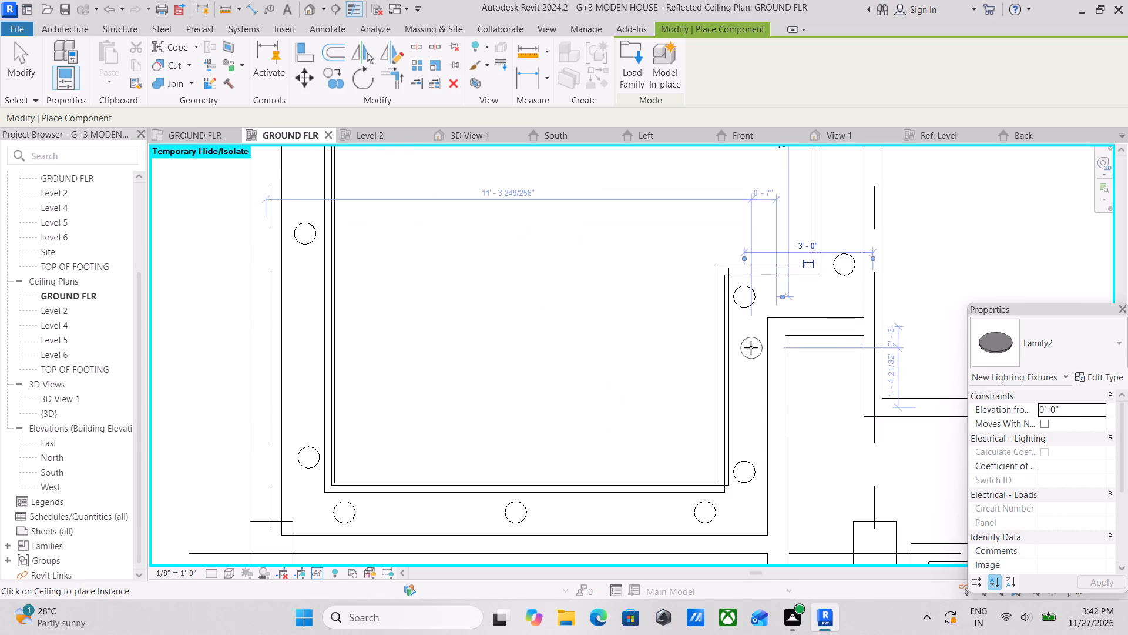
{"action": "key", "text": "Escape"}
{"action": "scroll", "coordinate": [751, 347], "scroll_direction": "down", "scroll_amount": 4}
{"action": "key", "text": "Escape"}
{"action": "key", "text": "Escape"}
{"action": "scroll", "coordinate": [714, 360], "scroll_direction": "down", "scroll_amount": 2}
{"action": "key", "text": "Escape"}
{"action": "middle_click_drag", "start_coordinate": [714, 360], "coordinate": [723, 430]}
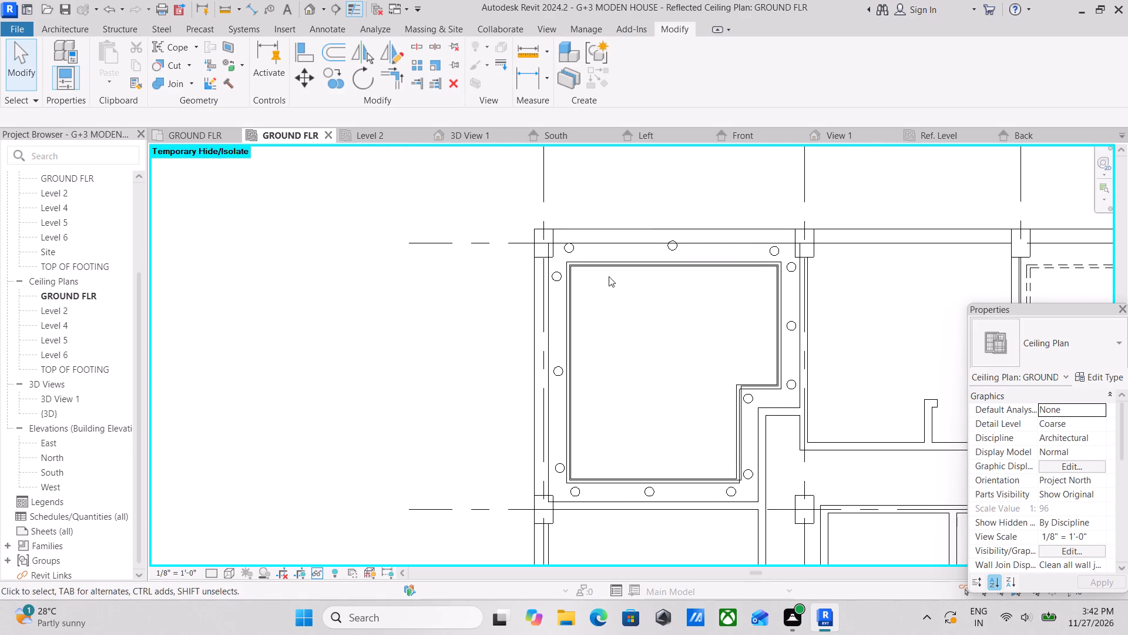
Straighten the exterior-wall row by nudging its middle fixture 1" inward and the fixture nearest grid 2 about 1" toward the wall.
{"action": "scroll", "coordinate": [659, 206], "scroll_direction": "up", "scroll_amount": 3}
{"action": "left_click", "coordinate": [686, 265]}
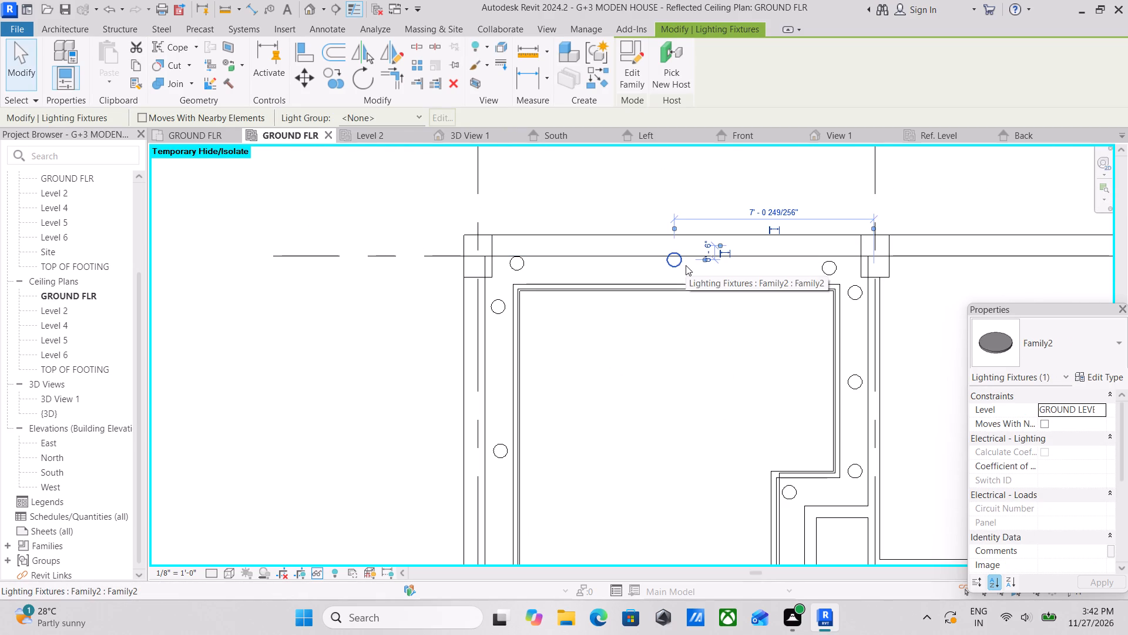
{"action": "key", "text": "Down"}
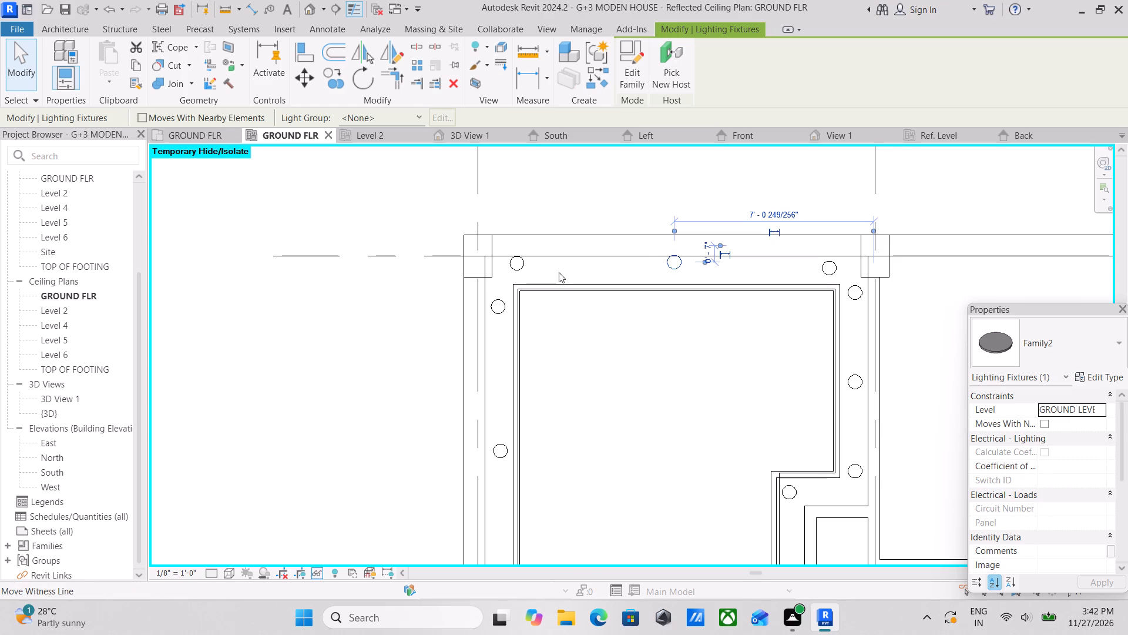
{"action": "left_click", "coordinate": [522, 266]}
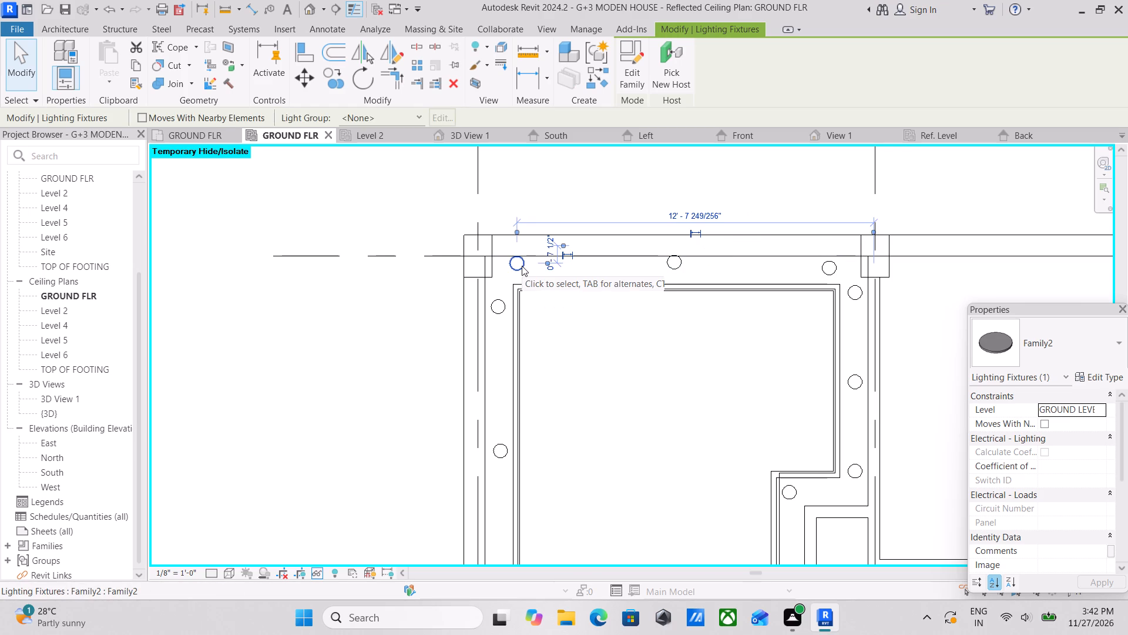
{"action": "key", "text": "Down"}
{"action": "key", "text": "Up"}
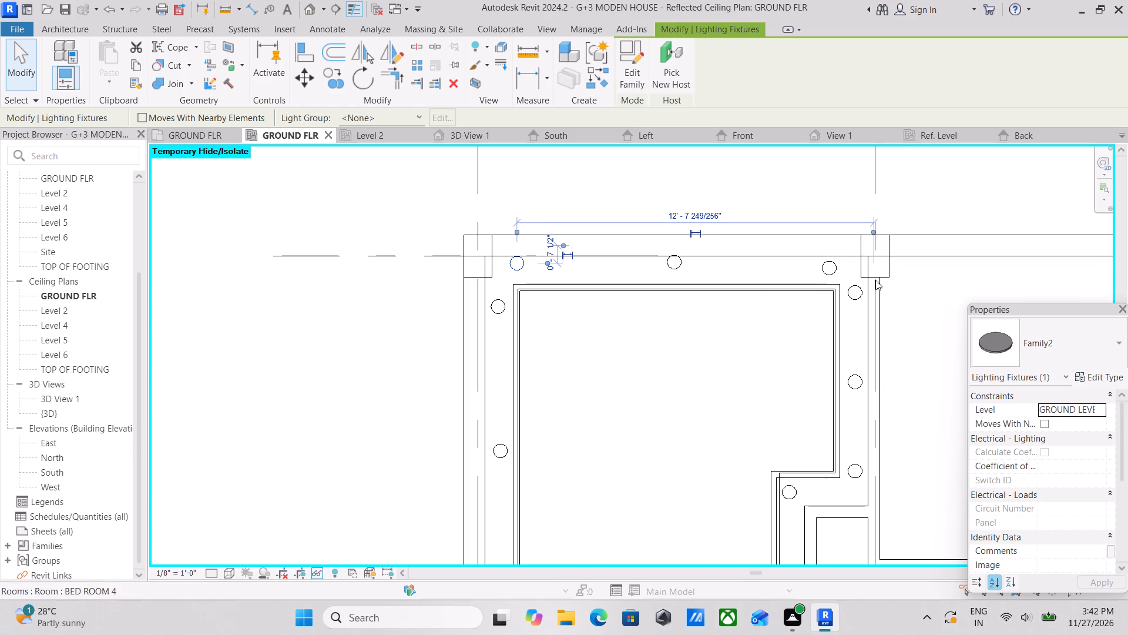
{"action": "left_click", "coordinate": [832, 272]}
{"action": "key", "text": "Up"}
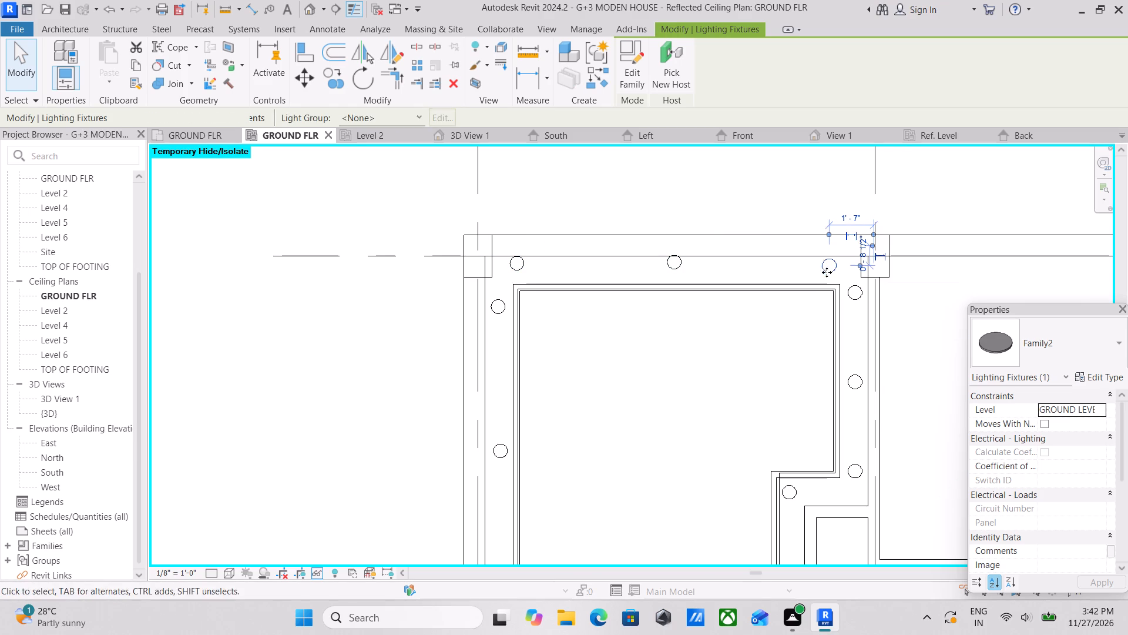
Nudge the first fixture of the grid 2 wall row 1" away from the column.
{"action": "left_click", "coordinate": [856, 297]}
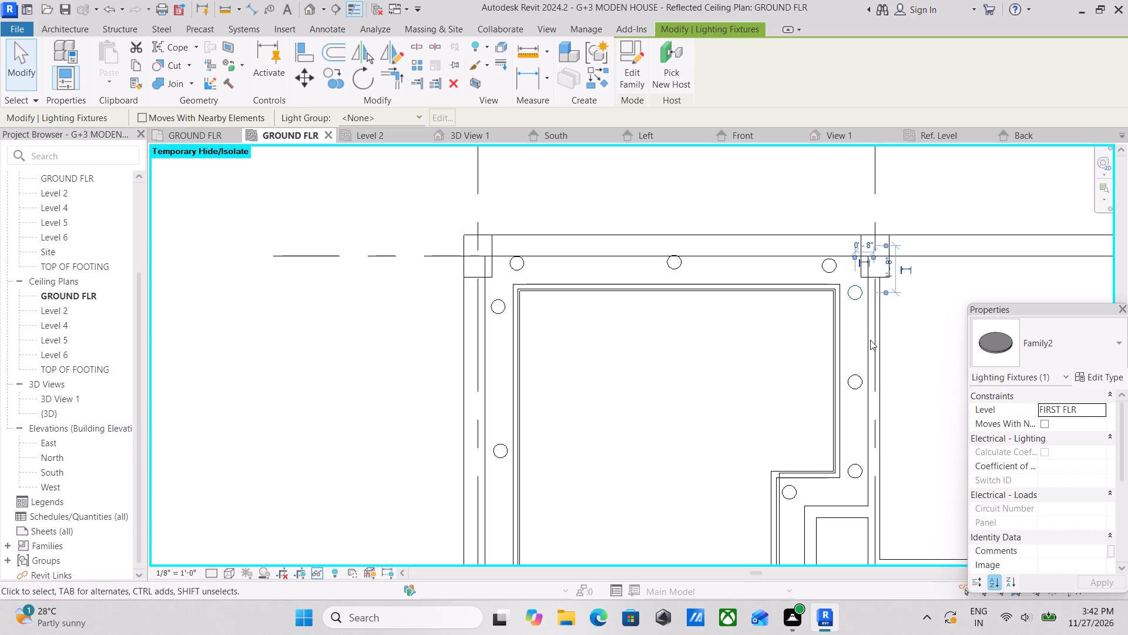
{"action": "key", "text": "Down"}
{"action": "scroll", "coordinate": [807, 260], "scroll_direction": "down", "scroll_amount": 1}
{"action": "middle_click", "coordinate": [808, 298]}
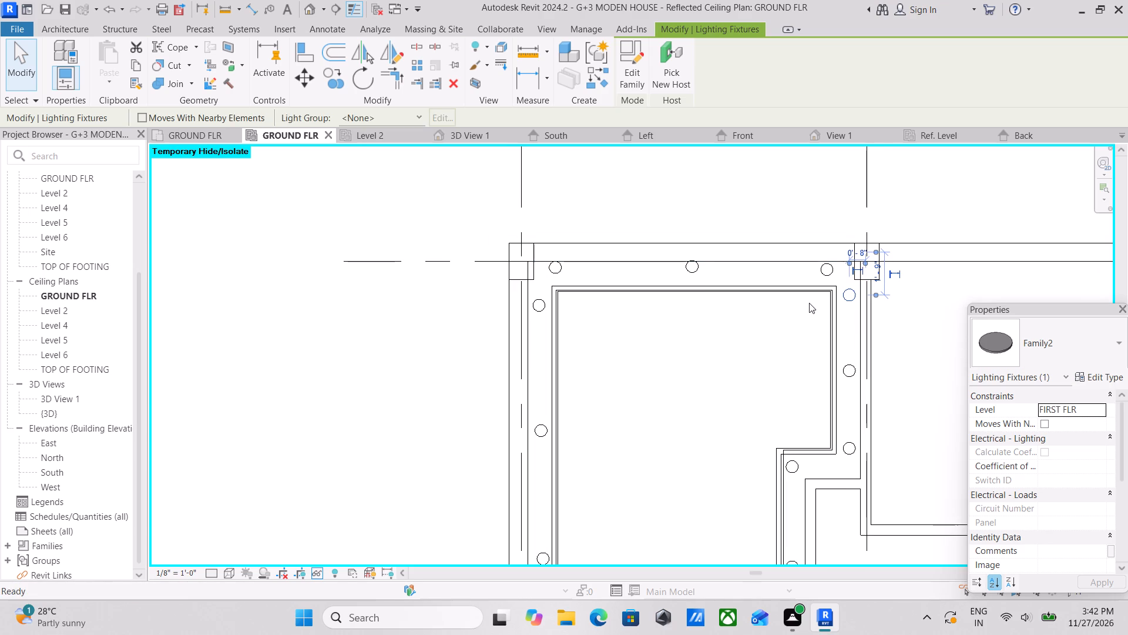
{"action": "key", "text": "Escape"}
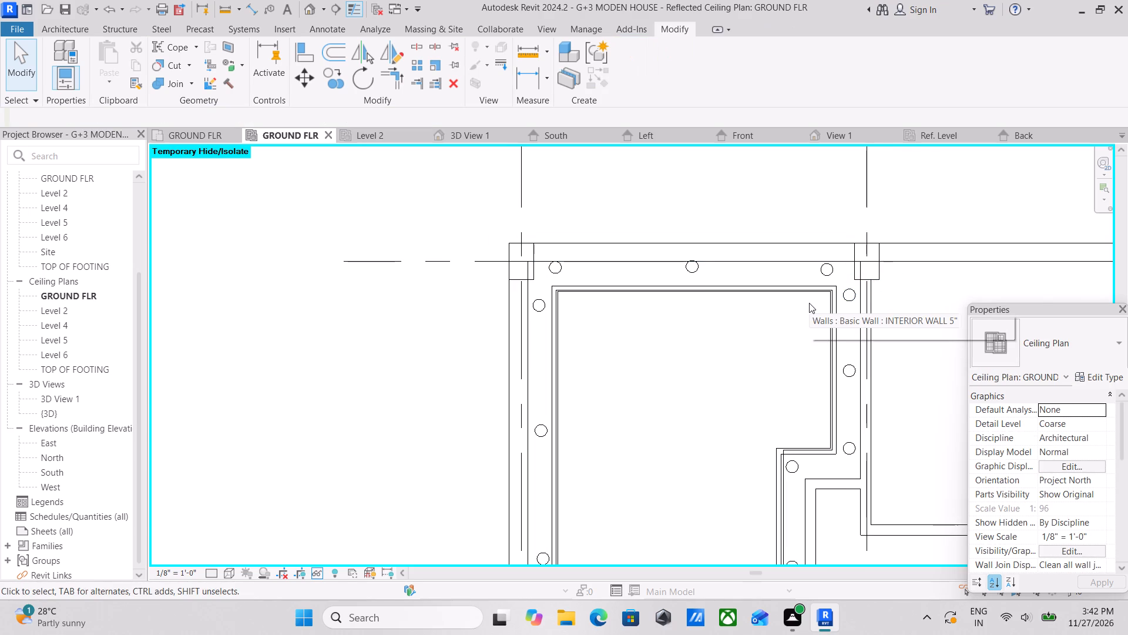
Examine the fixture layout and spacing around the whole bedroom ceiling border.
{"action": "scroll", "coordinate": [809, 303], "scroll_direction": "down", "scroll_amount": 3}
{"action": "scroll", "coordinate": [737, 340], "scroll_direction": "down", "scroll_amount": 2}
{"action": "middle_click_drag", "start_coordinate": [737, 340], "coordinate": [773, 323]}
{"action": "scroll", "coordinate": [768, 272], "scroll_direction": "up", "scroll_amount": 4}
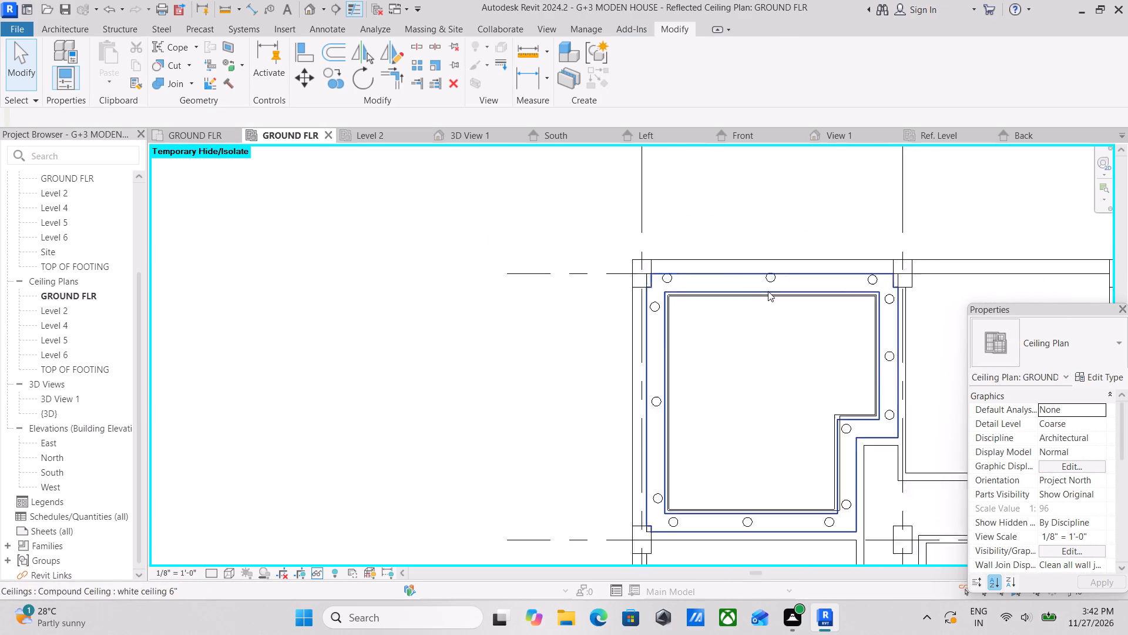
{"action": "scroll", "coordinate": [768, 291], "scroll_direction": "up", "scroll_amount": 1}
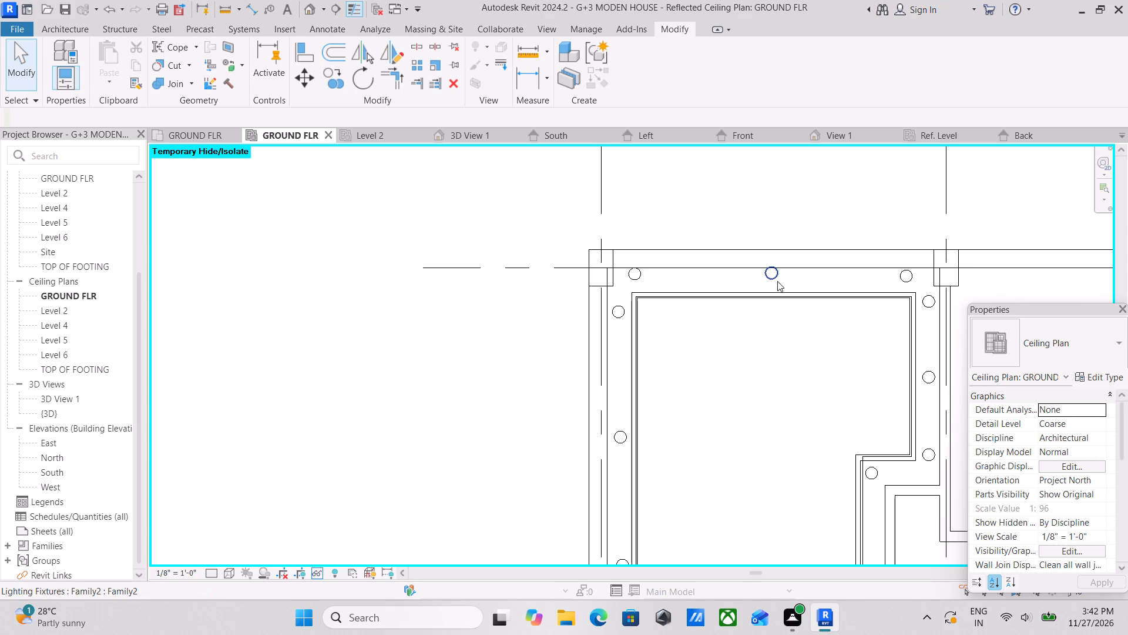
{"action": "scroll", "coordinate": [932, 294], "scroll_direction": "up", "scroll_amount": 3}
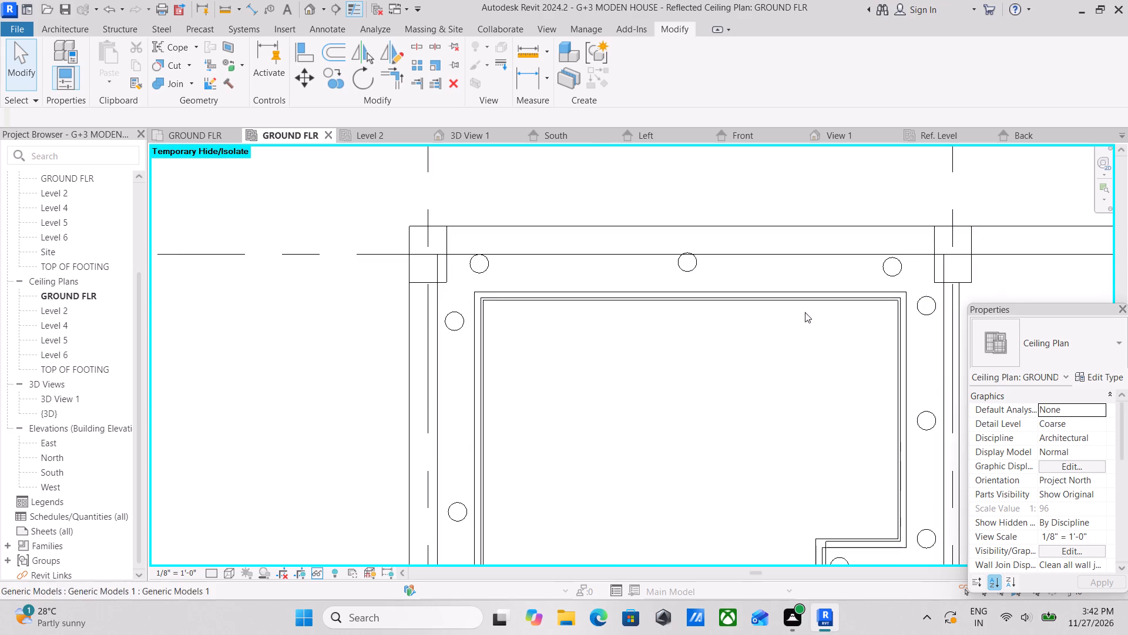
{"action": "middle_click_drag", "start_coordinate": [805, 312], "coordinate": [909, 298]}
{"action": "scroll", "coordinate": [909, 298], "scroll_direction": "up", "scroll_amount": 1}
{"action": "scroll", "coordinate": [462, 248], "scroll_direction": "down", "scroll_amount": 3}
{"action": "middle_click_drag", "start_coordinate": [498, 251], "coordinate": [368, 220]}
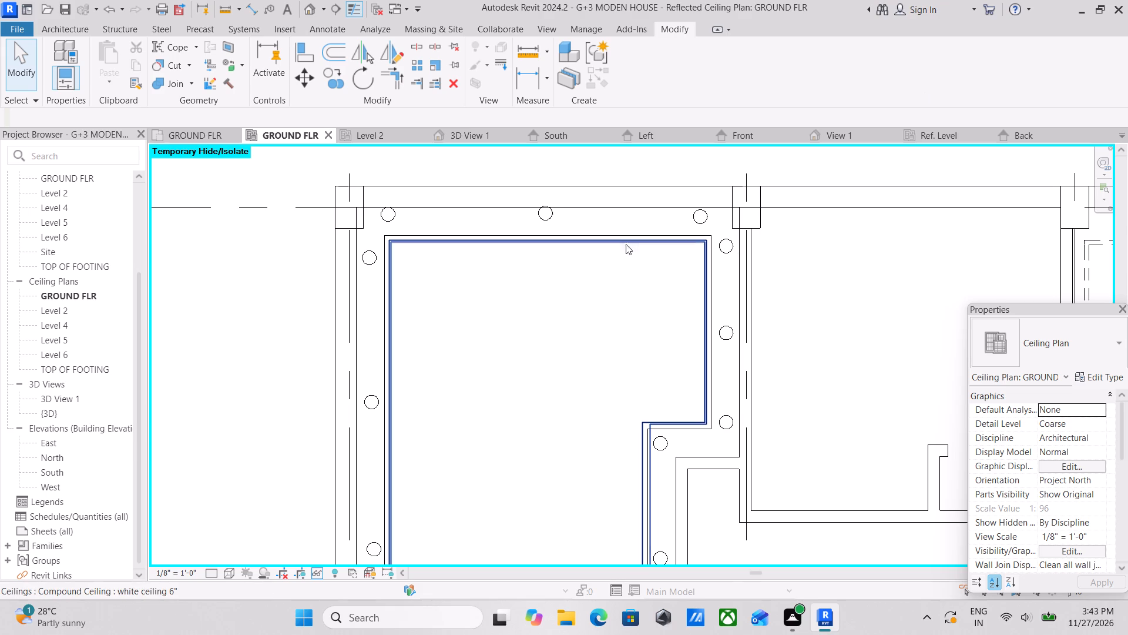
{"action": "key", "text": "Escape"}
{"action": "scroll", "coordinate": [342, 313], "scroll_direction": "down", "scroll_amount": 1}
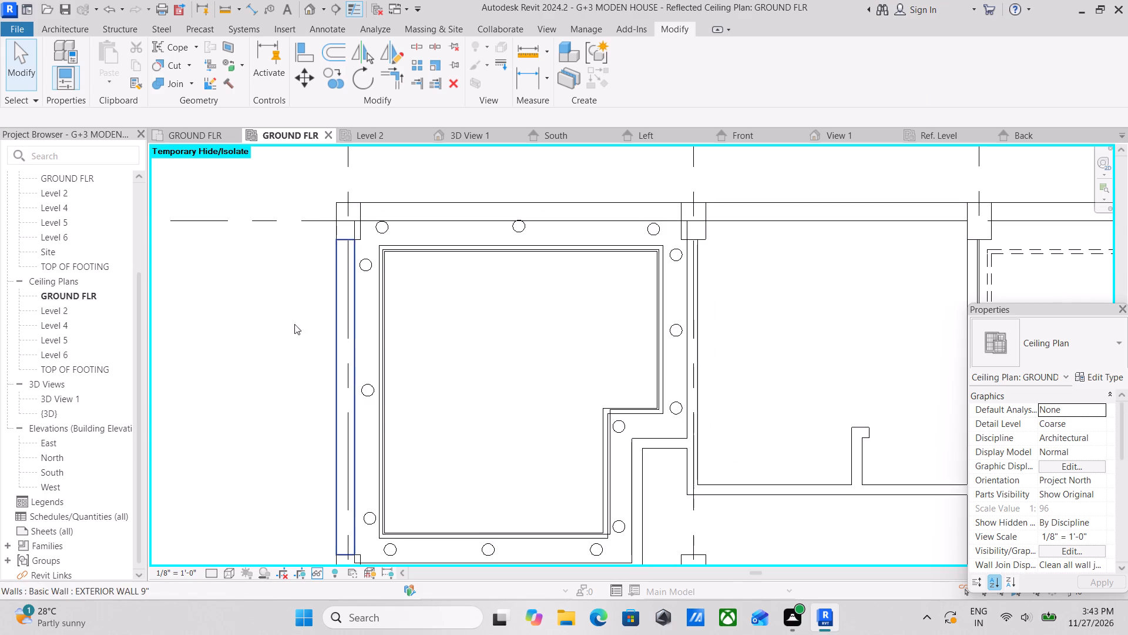
{"action": "middle_click_drag", "start_coordinate": [268, 328], "coordinate": [397, 255]}
Open 3D View 1 to view the bedroom ceiling in perspective.
{"action": "double_click", "coordinate": [38, 396]}
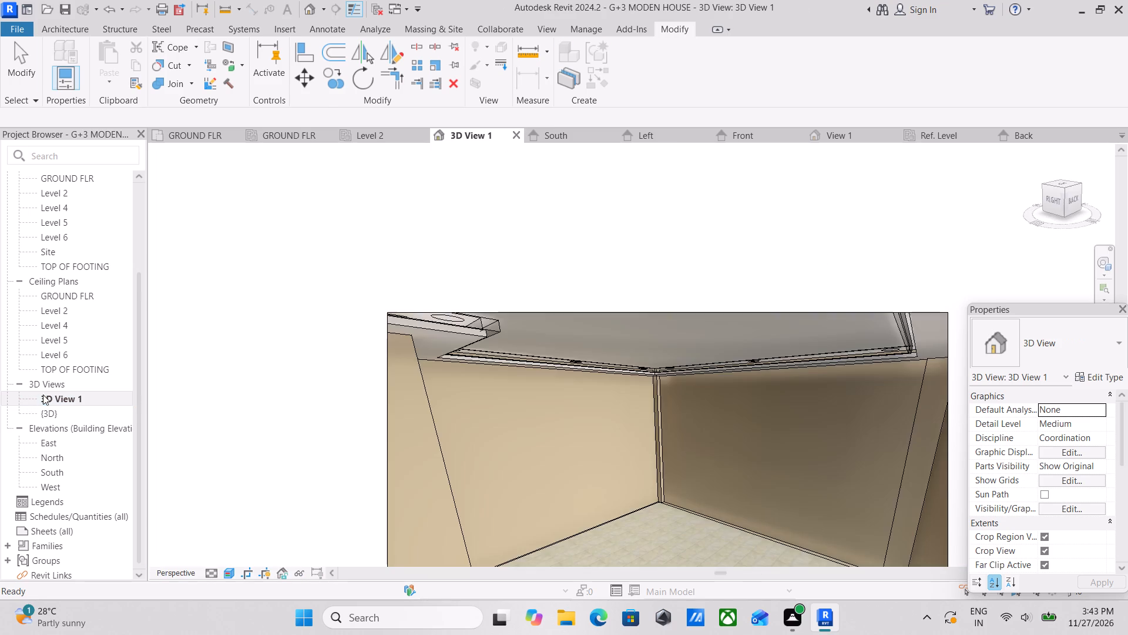
Move the upper boundary of the 3D View 1 camera crop frame upward above the bedroom ceiling.
{"action": "scroll", "coordinate": [411, 425], "scroll_direction": "down", "scroll_amount": 1}
{"action": "middle_click_drag", "start_coordinate": [411, 425], "coordinate": [484, 352]}
{"action": "scroll", "coordinate": [546, 250], "scroll_direction": "up", "scroll_amount": 4}
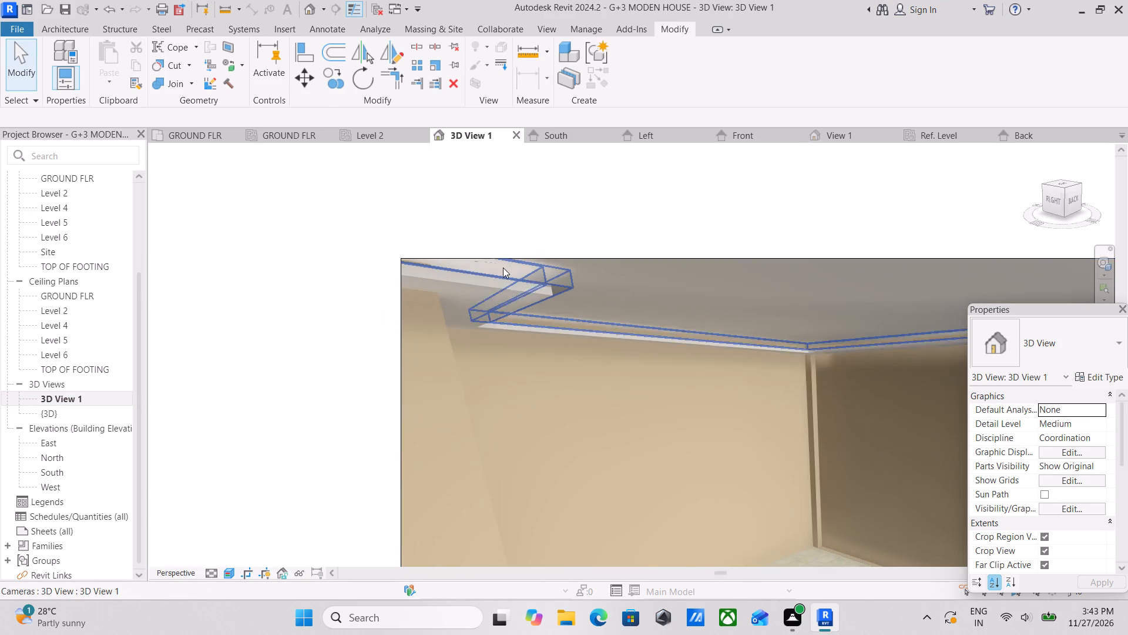
{"action": "scroll", "coordinate": [539, 257], "scroll_direction": "down", "scroll_amount": 2}
{"action": "left_click", "coordinate": [676, 262]}
{"action": "scroll", "coordinate": [710, 262], "scroll_direction": "down", "scroll_amount": 1}
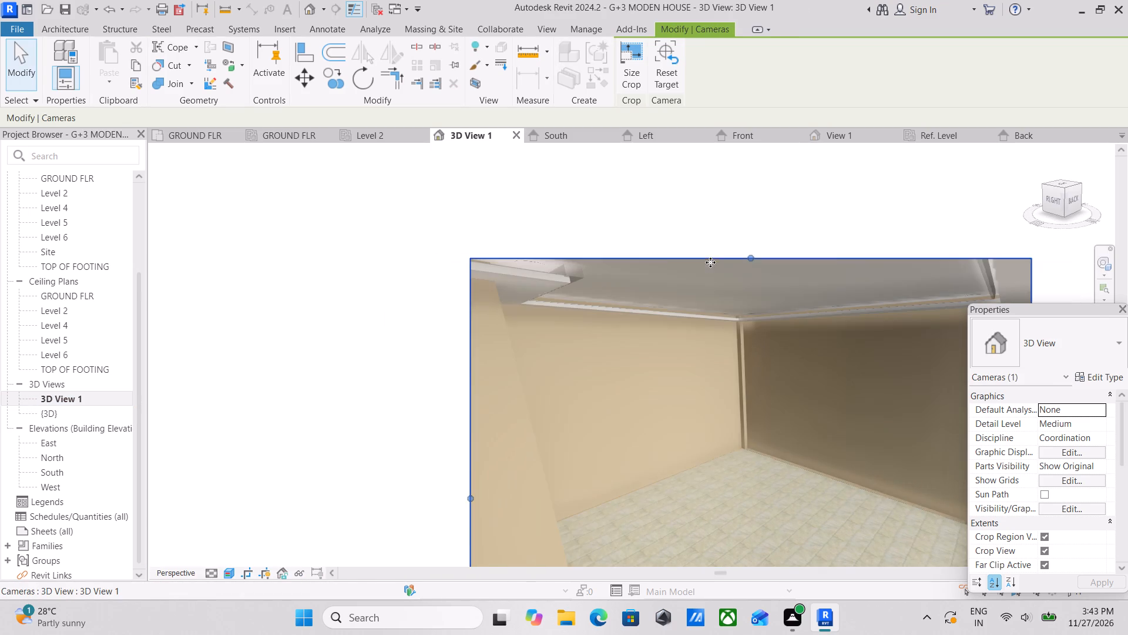
{"action": "middle_click_drag", "start_coordinate": [710, 262], "coordinate": [625, 235]}
{"action": "left_click_drag", "start_coordinate": [656, 230], "coordinate": [649, 166]}
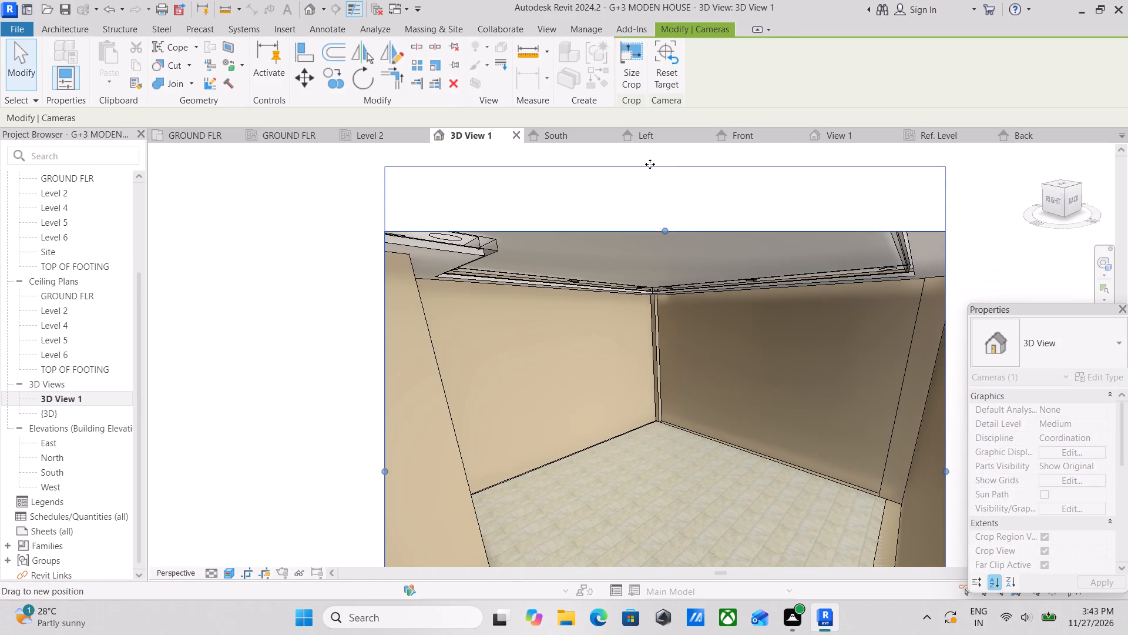
Examine the lighting fixtures along the bedroom ceiling border up close at the wall corner in 3D View 1.
{"action": "scroll", "coordinate": [622, 268], "scroll_direction": "down", "scroll_amount": 1}
{"action": "scroll", "coordinate": [768, 285], "scroll_direction": "up", "scroll_amount": 2}
{"action": "scroll", "coordinate": [556, 281], "scroll_direction": "up", "scroll_amount": 2}
{"action": "scroll", "coordinate": [502, 283], "scroll_direction": "up", "scroll_amount": 4}
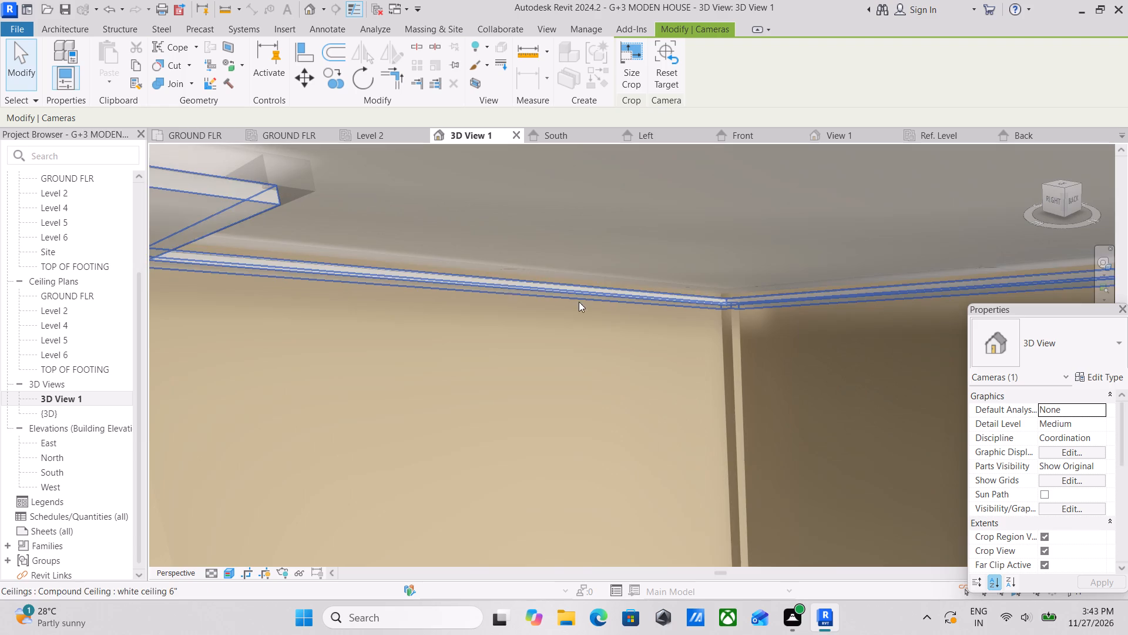
{"action": "scroll", "coordinate": [738, 302], "scroll_direction": "up", "scroll_amount": 3}
{"action": "left_click", "coordinate": [777, 278]}
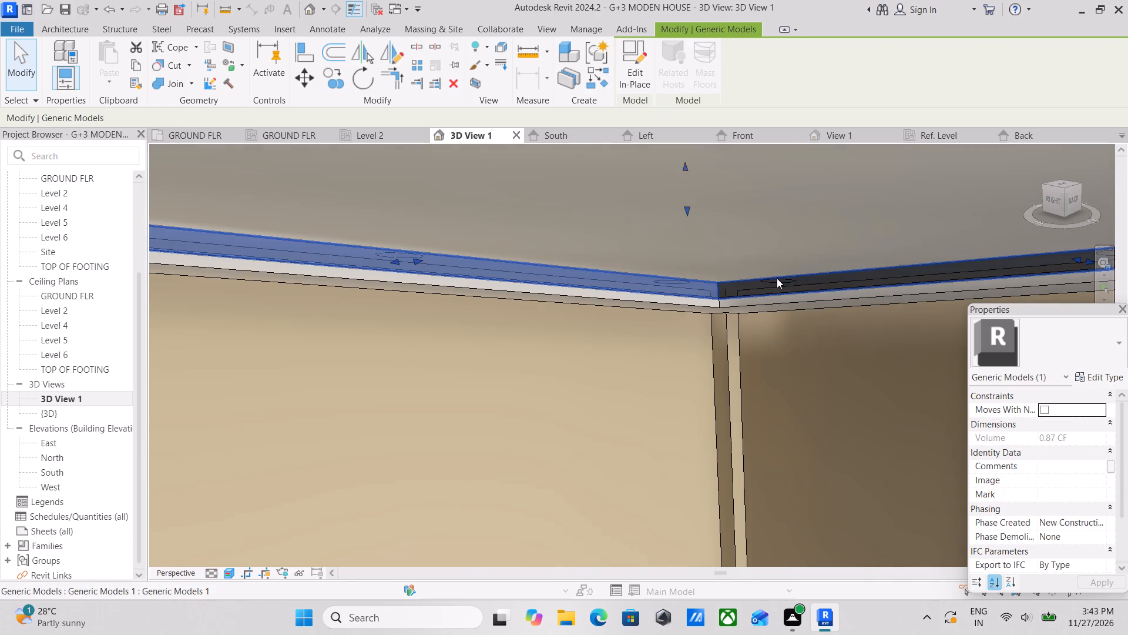
{"action": "scroll", "coordinate": [777, 282], "scroll_direction": "up", "scroll_amount": 2}
{"action": "middle_click_drag", "start_coordinate": [767, 286], "coordinate": [748, 295]}
{"action": "scroll", "coordinate": [748, 295], "scroll_direction": "down", "scroll_amount": 1}
{"action": "scroll", "coordinate": [576, 310], "scroll_direction": "down", "scroll_amount": 2}
{"action": "key", "text": "Escape"}
{"action": "middle_click_drag", "start_coordinate": [576, 310], "coordinate": [582, 308]}
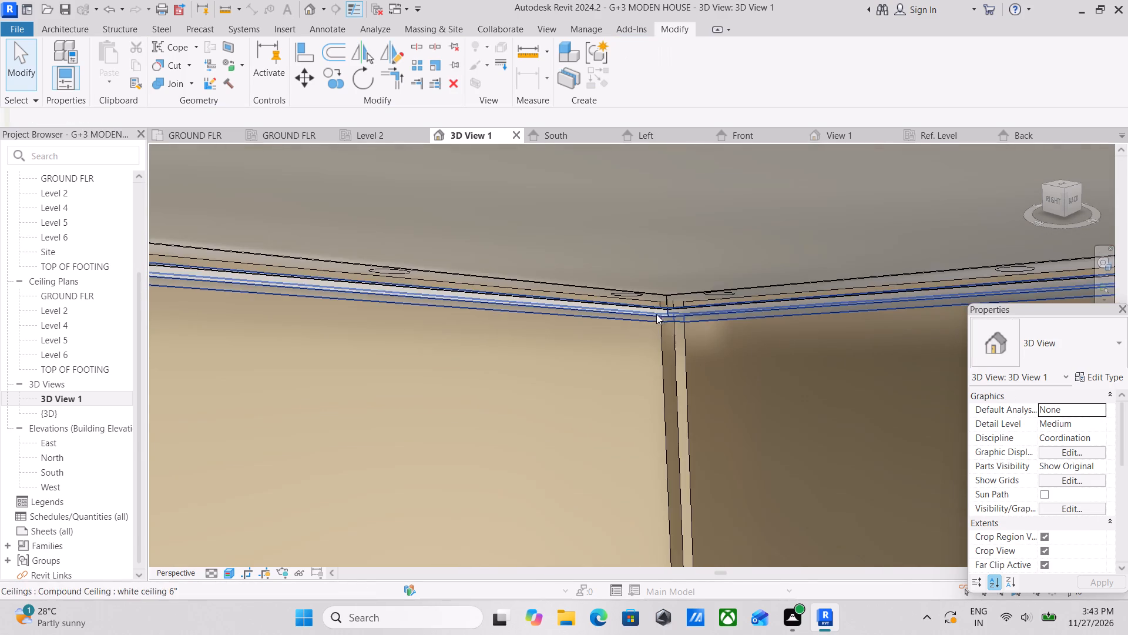
{"action": "key", "text": "Escape"}
{"action": "scroll", "coordinate": [659, 308], "scroll_direction": "down", "scroll_amount": 2}
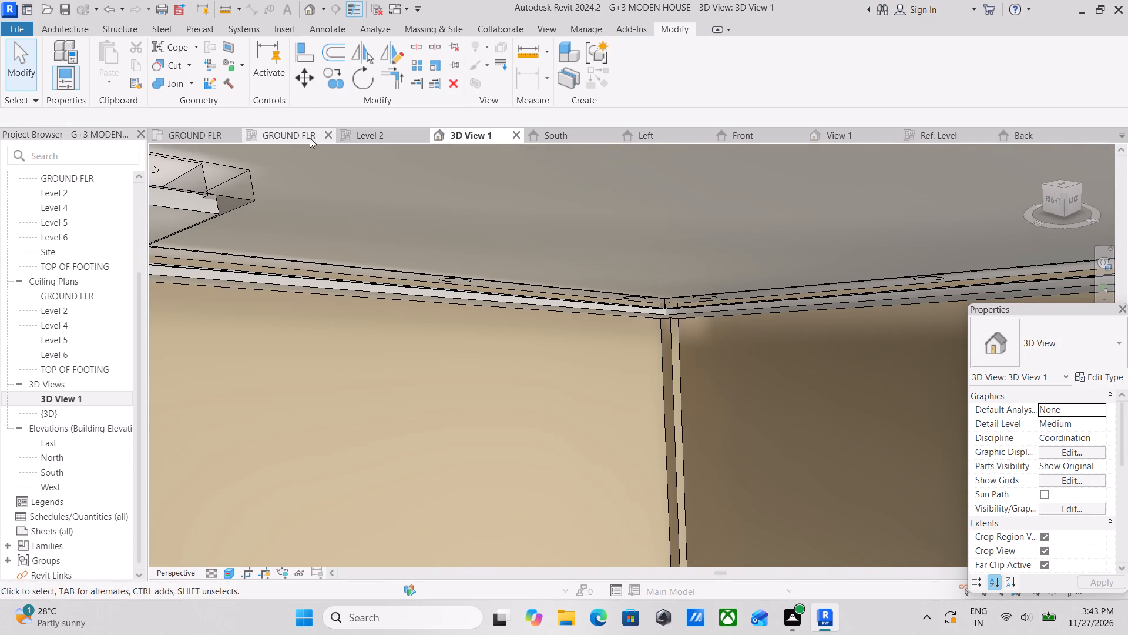
In the GROUND FLR ceiling plan, check the Level options of the exterior-wall row's middle fixture without changing them.
{"action": "left_click", "coordinate": [304, 136]}
{"action": "left_click", "coordinate": [499, 315]}
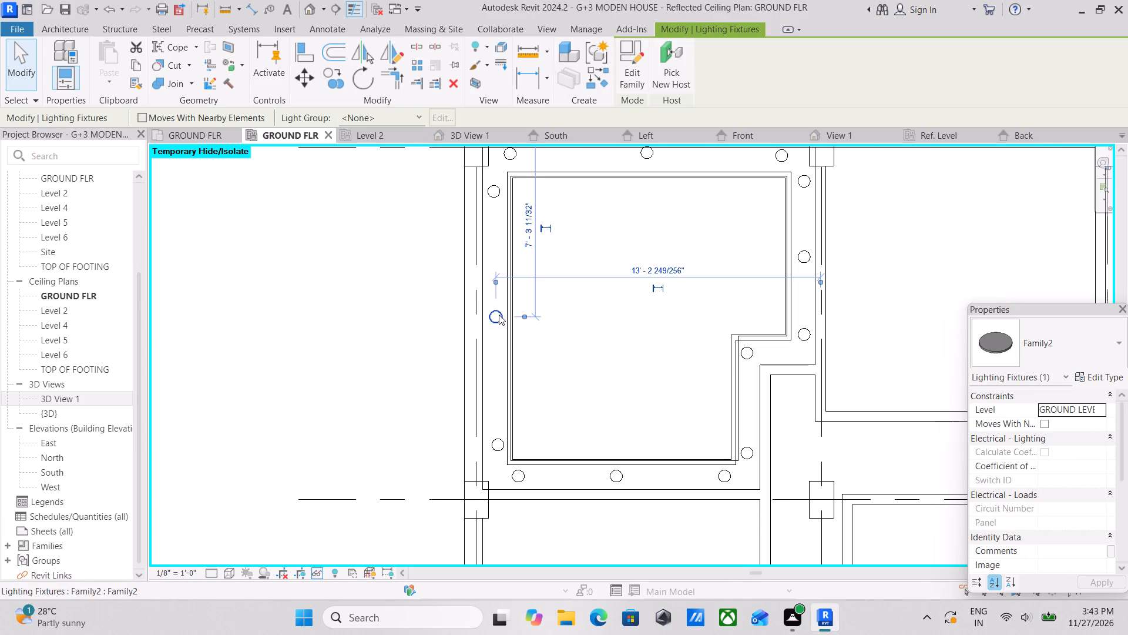
{"action": "left_click", "coordinate": [1100, 414]}
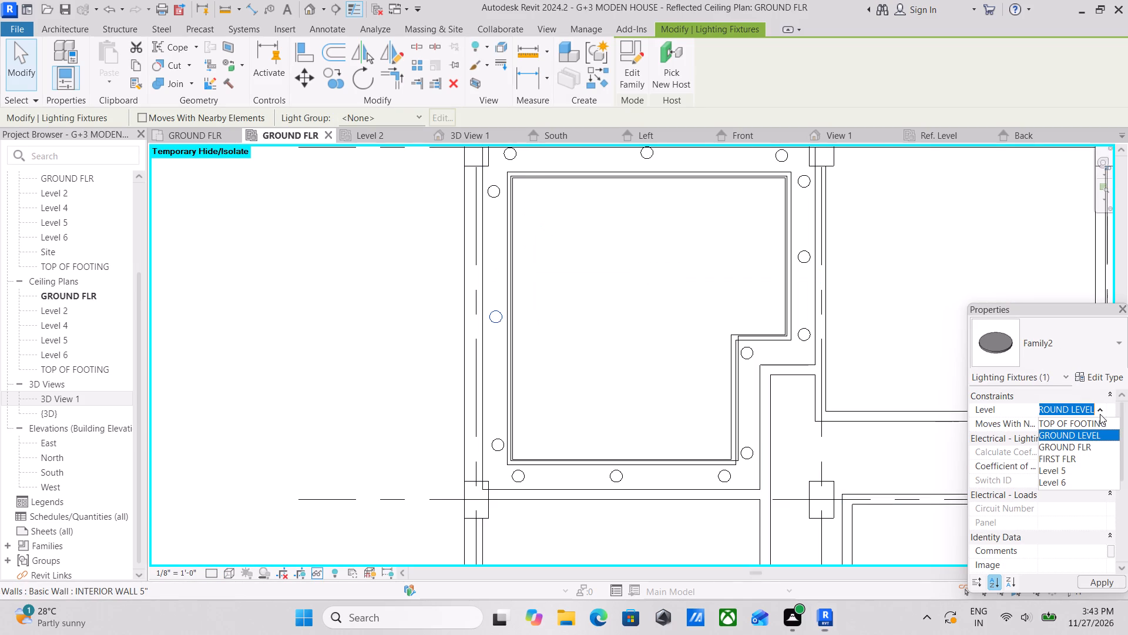
{"action": "left_click", "coordinate": [1110, 402]}
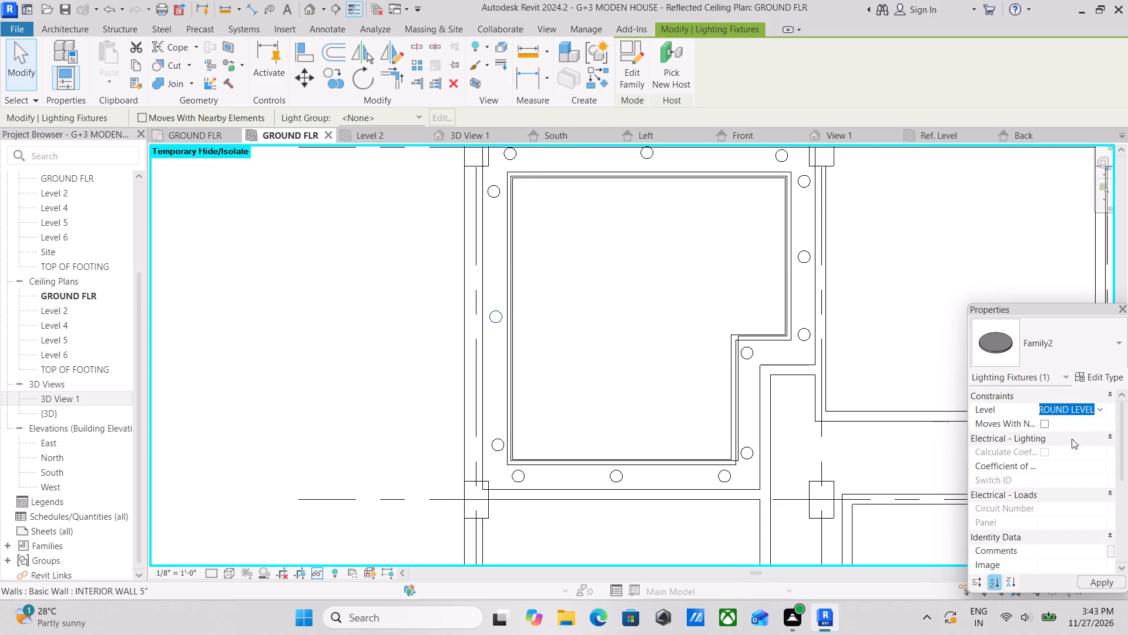
{"action": "key", "text": "Escape"}
Select all instances of the Family2 lighting fixture and examine their shared level, electrical, identity and phasing properties.
{"action": "scroll", "coordinate": [344, 262], "scroll_direction": "up", "scroll_amount": 2}
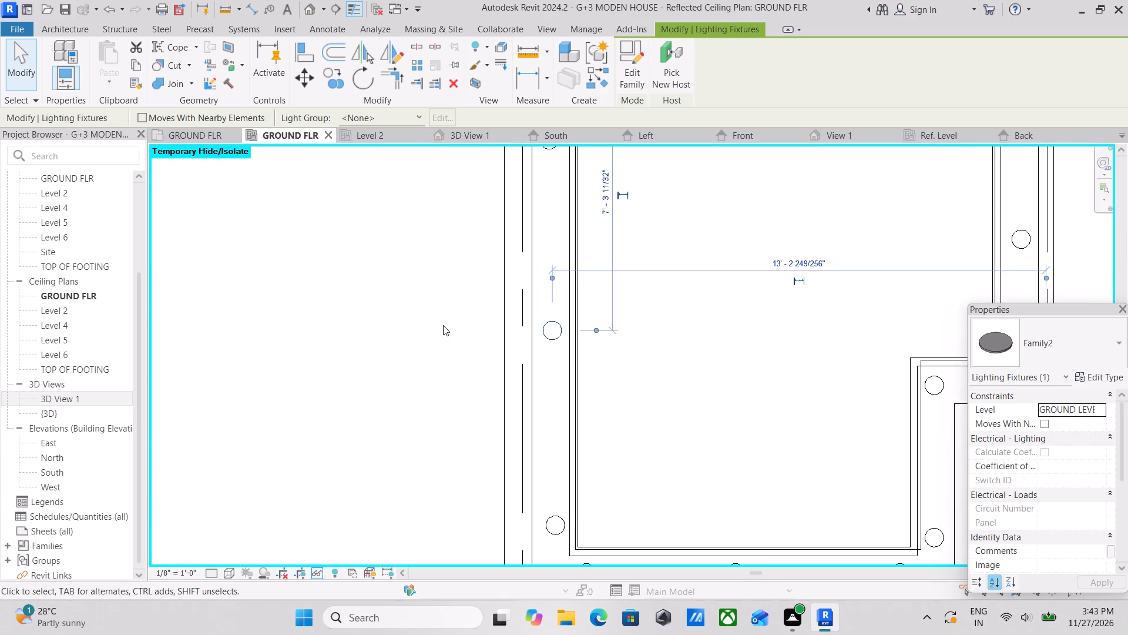
{"action": "scroll", "coordinate": [443, 325], "scroll_direction": "up", "scroll_amount": 3}
{"action": "left_click", "coordinate": [561, 330]}
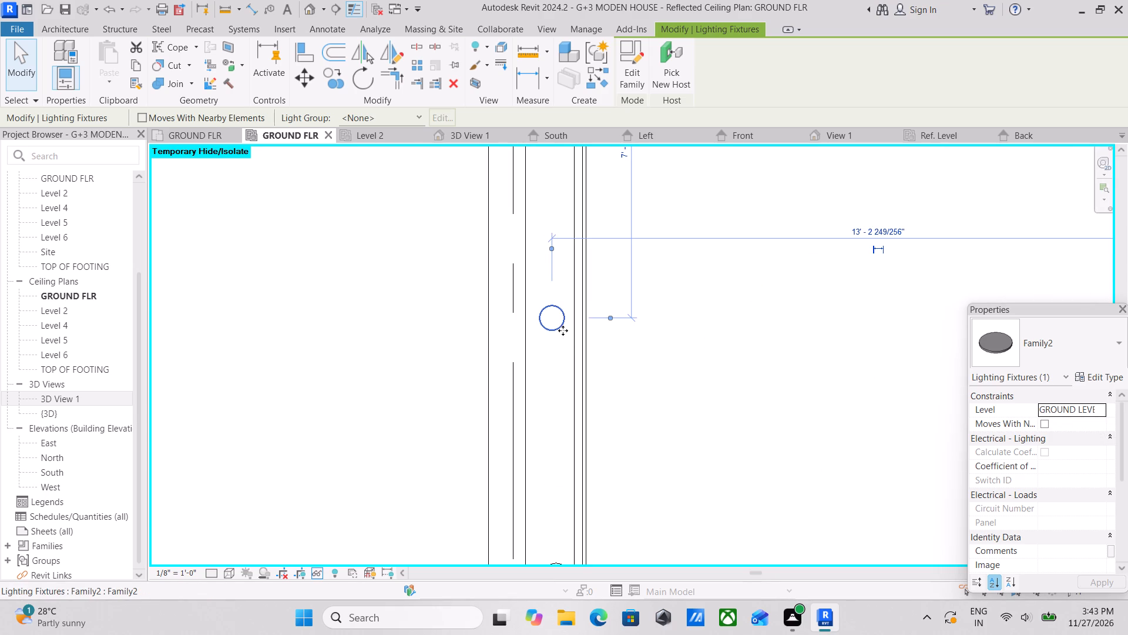
{"action": "type", "text": "SA"}
{"action": "scroll", "coordinate": [563, 330], "scroll_direction": "down", "scroll_amount": 4}
{"action": "scroll", "coordinate": [654, 316], "scroll_direction": "down", "scroll_amount": 2}
{"action": "middle_click_drag", "start_coordinate": [654, 316], "coordinate": [542, 315]}
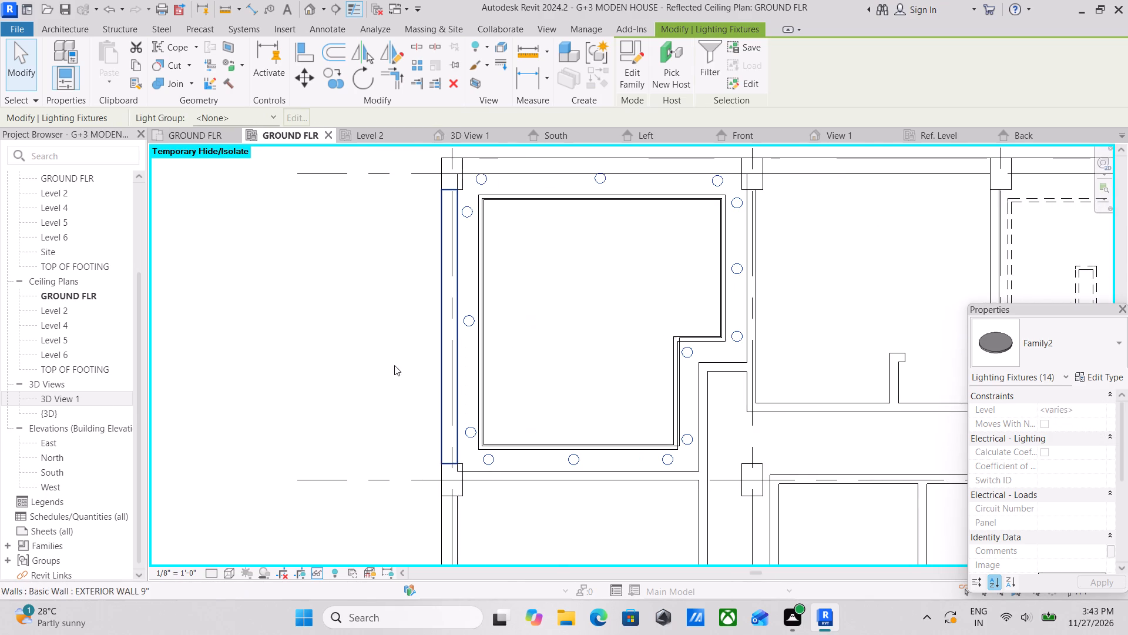
{"action": "scroll", "coordinate": [1051, 430], "scroll_direction": "down", "scroll_amount": 3}
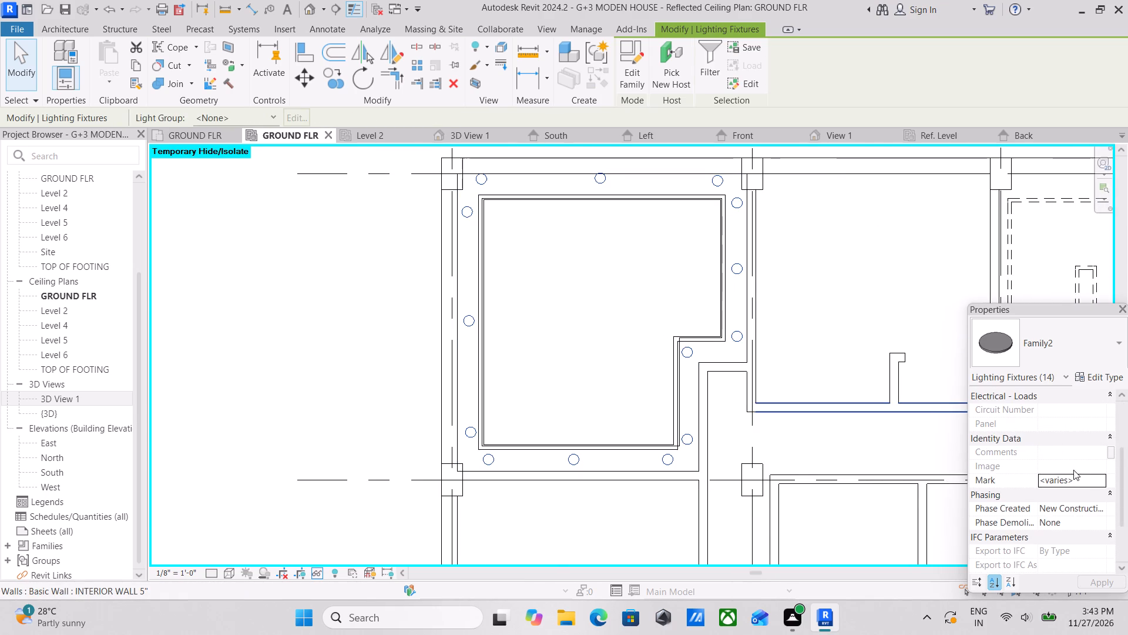
{"action": "scroll", "coordinate": [1075, 468], "scroll_direction": "down", "scroll_amount": 3}
{"action": "scroll", "coordinate": [1079, 472], "scroll_direction": "up", "scroll_amount": 6}
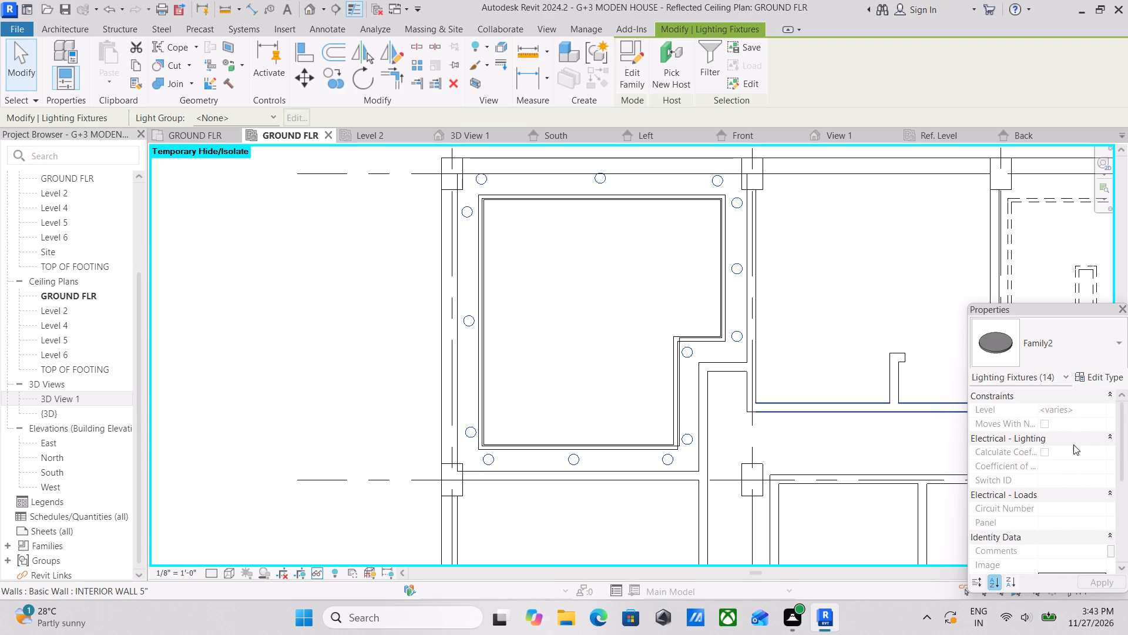
{"action": "scroll", "coordinate": [1074, 440], "scroll_direction": "up", "scroll_amount": 5}
{"action": "left_click", "coordinate": [1096, 340]}
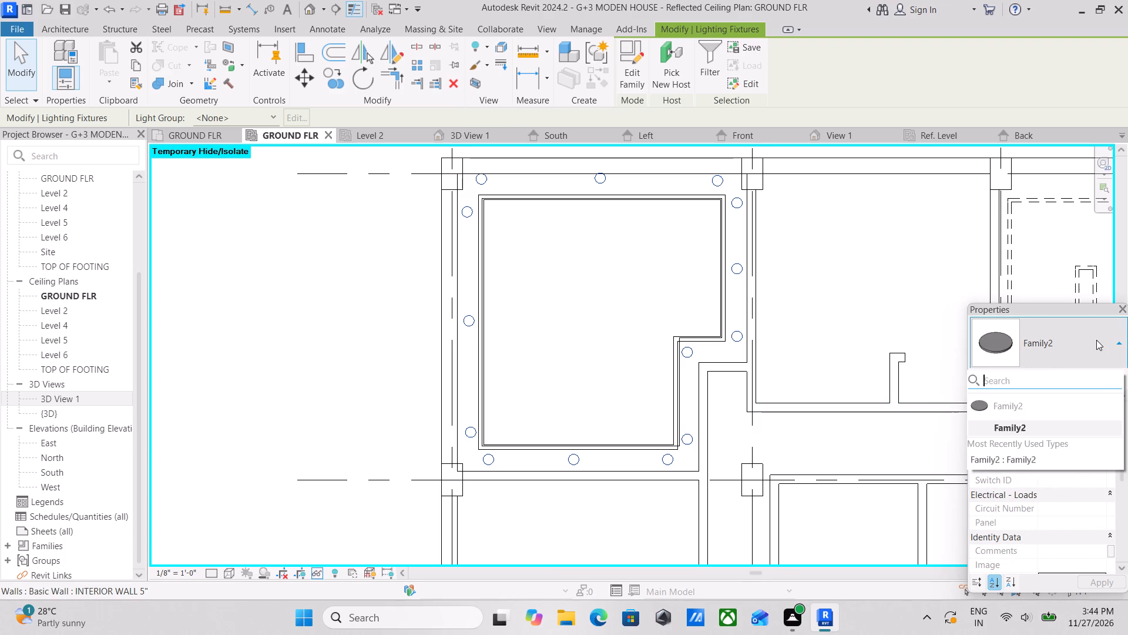
{"action": "left_click", "coordinate": [1096, 340]}
{"action": "left_click", "coordinate": [1096, 340]}
{"action": "left_click", "coordinate": [1096, 340]}
{"action": "scroll", "coordinate": [1068, 509], "scroll_direction": "down", "scroll_amount": 2}
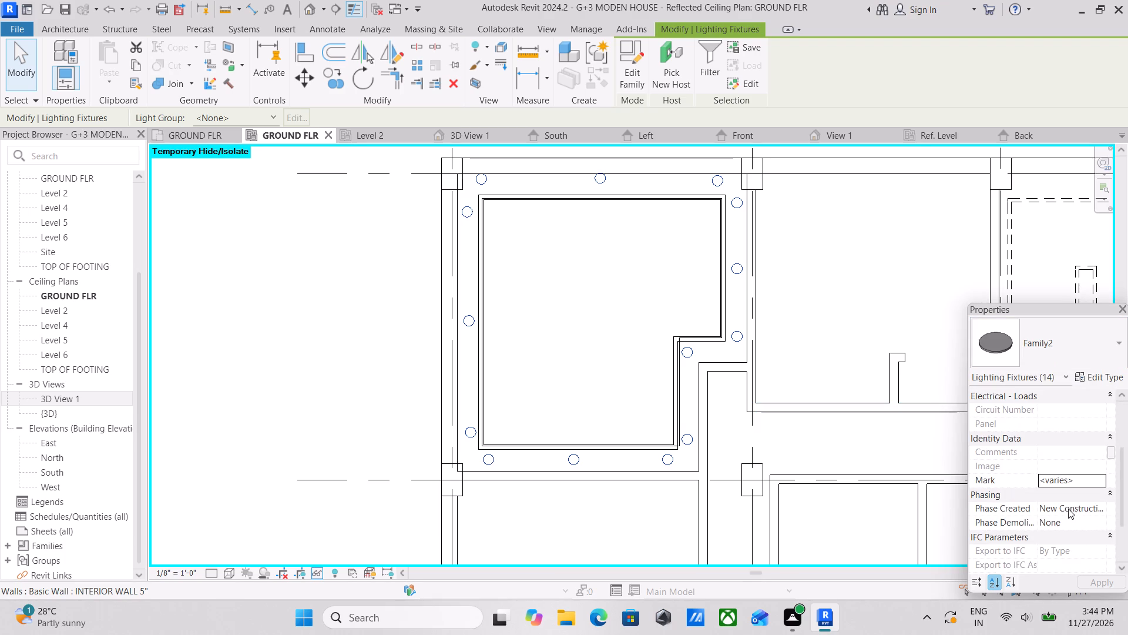
{"action": "scroll", "coordinate": [1068, 509], "scroll_direction": "down", "scroll_amount": 5}
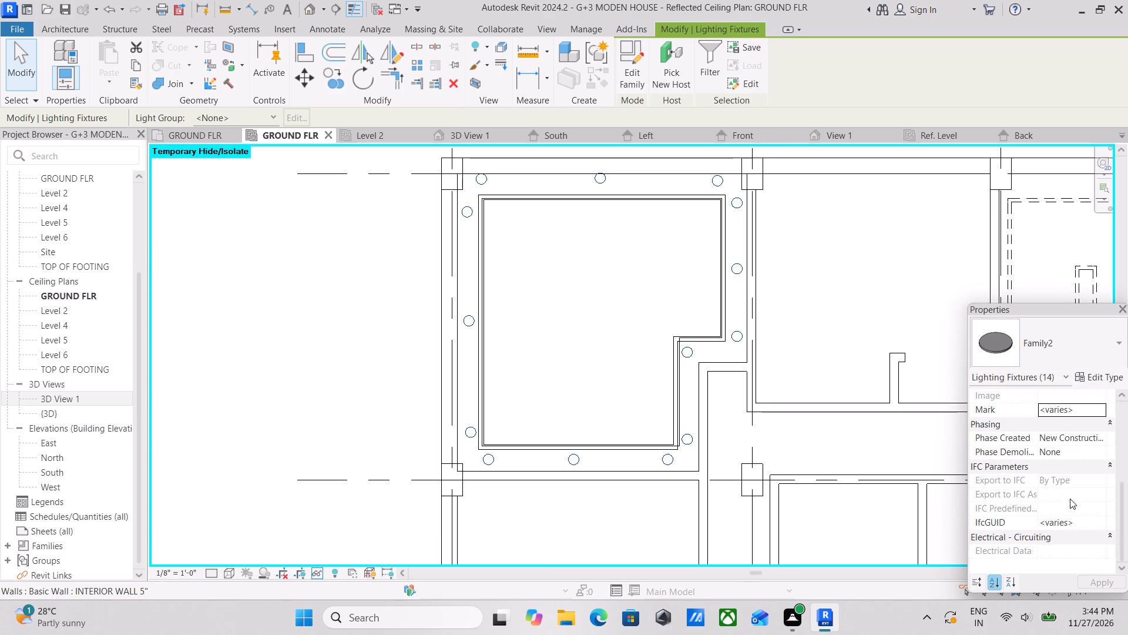
{"action": "scroll", "coordinate": [1073, 503], "scroll_direction": "up", "scroll_amount": 3}
{"action": "scroll", "coordinate": [1086, 494], "scroll_direction": "down", "scroll_amount": 1}
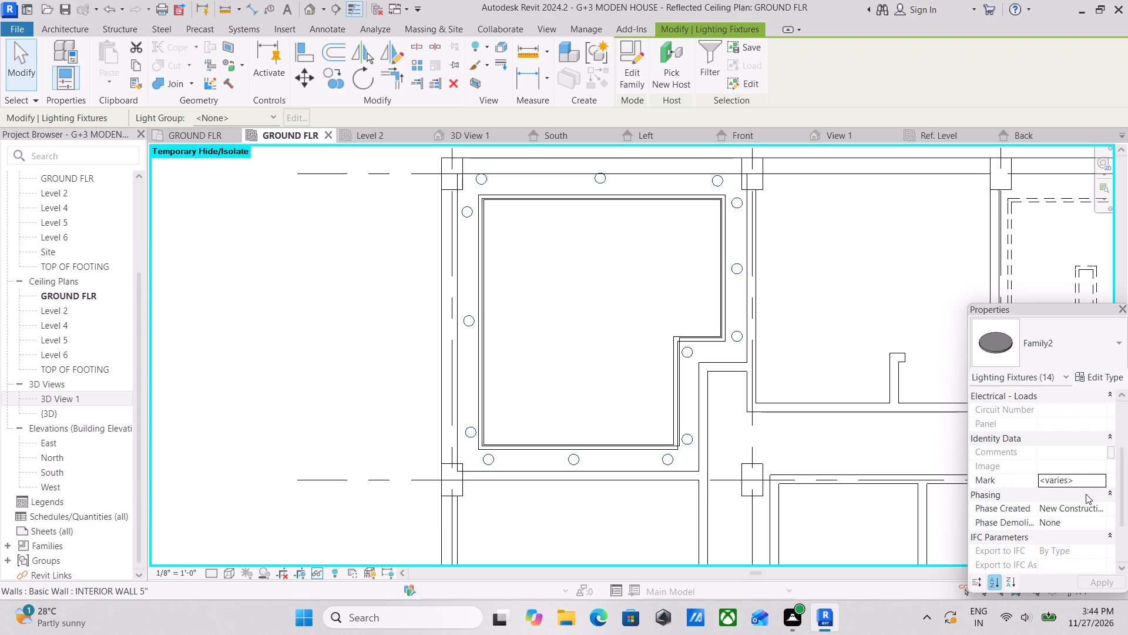
{"action": "scroll", "coordinate": [1085, 480], "scroll_direction": "up", "scroll_amount": 3}
{"action": "scroll", "coordinate": [1072, 419], "scroll_direction": "up", "scroll_amount": 2}
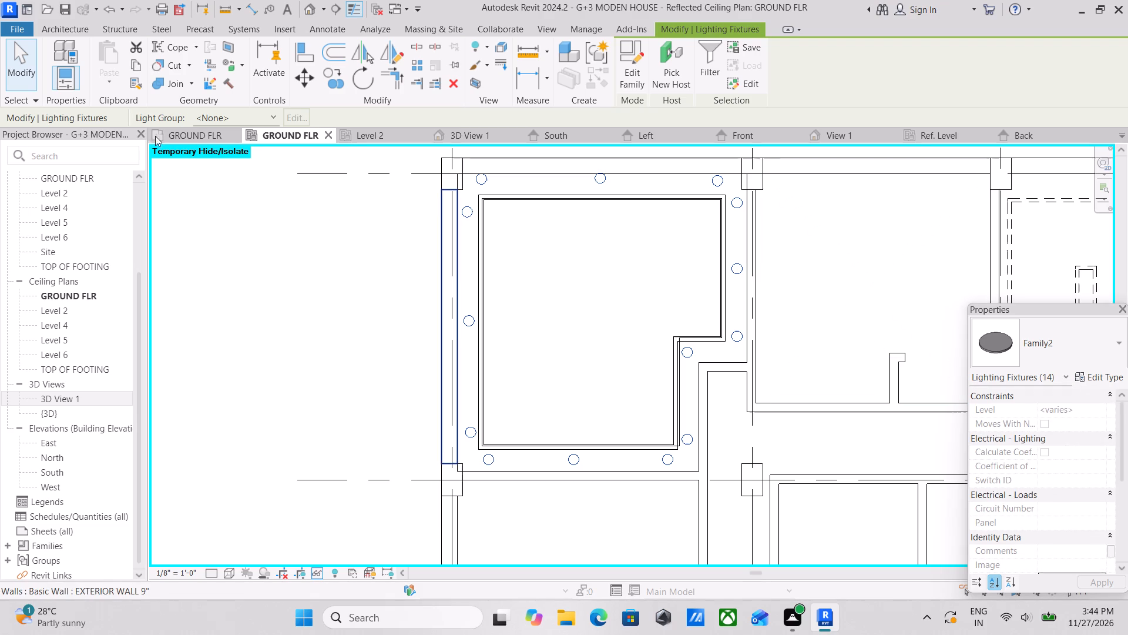
{"action": "scroll", "coordinate": [1025, 430], "scroll_direction": "down", "scroll_amount": 2}
{"action": "scroll", "coordinate": [1100, 453], "scroll_direction": "down", "scroll_amount": 3}
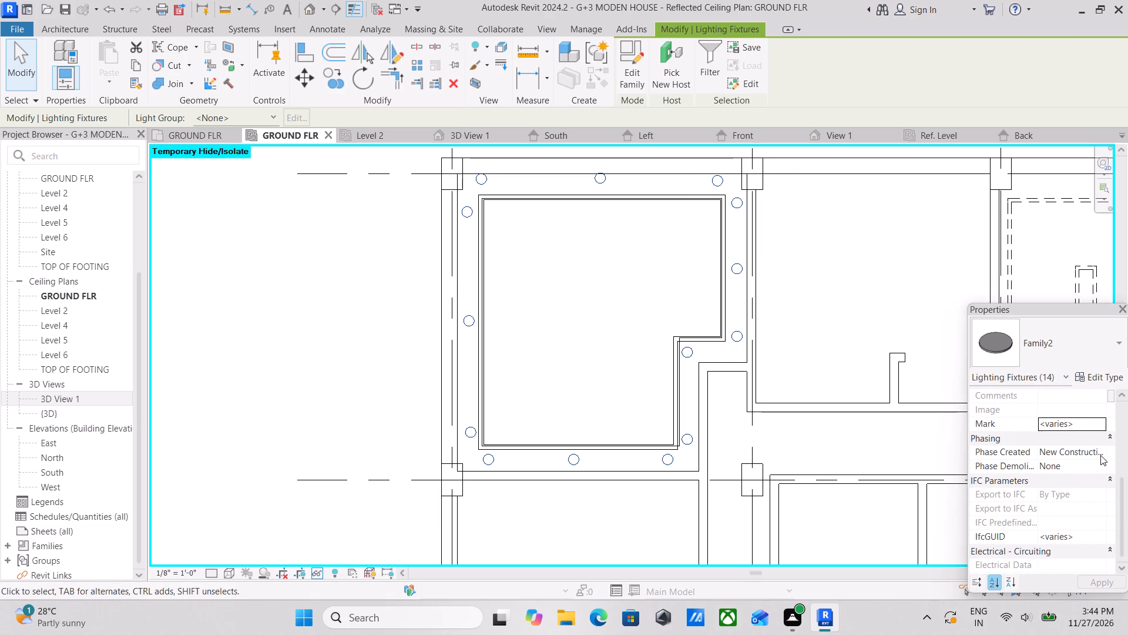
{"action": "left_click", "coordinate": [1097, 423]}
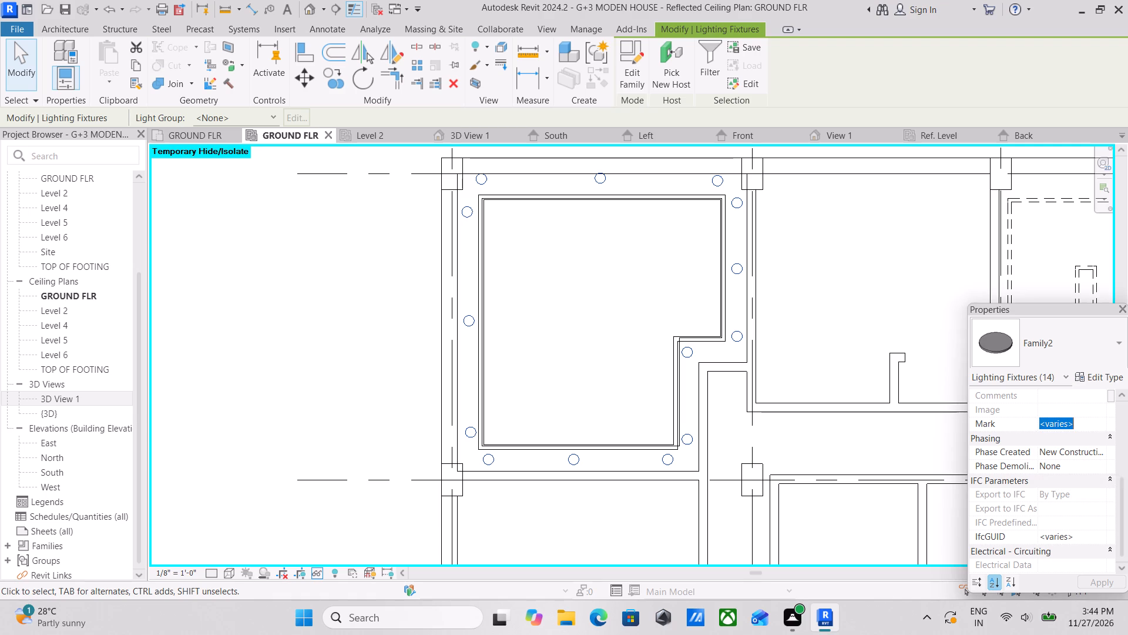
{"action": "left_click", "coordinate": [1072, 429]}
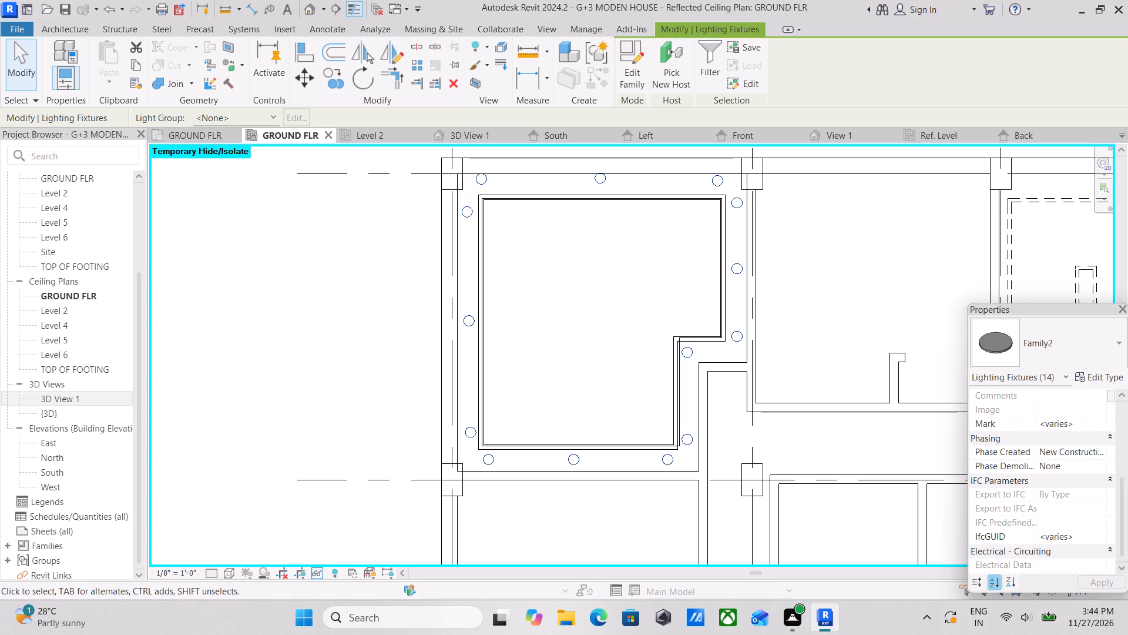
{"action": "scroll", "coordinate": [1025, 432], "scroll_direction": "up", "scroll_amount": 3}
{"action": "scroll", "coordinate": [1057, 444], "scroll_direction": "down", "scroll_amount": 2}
{"action": "scroll", "coordinate": [1057, 444], "scroll_direction": "up", "scroll_amount": 3}
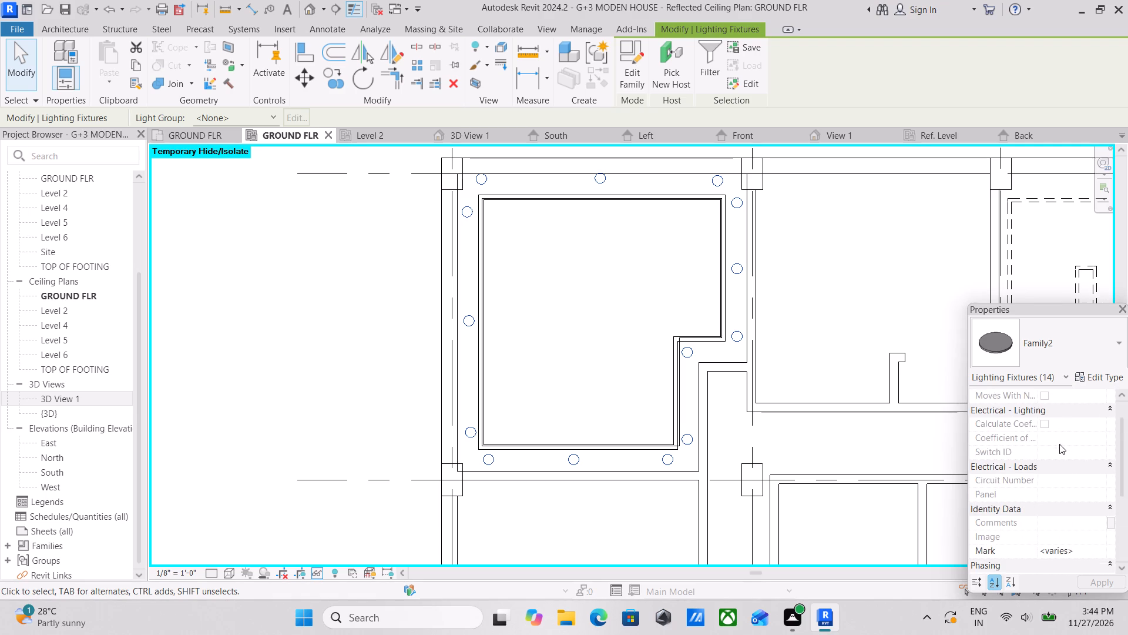
{"action": "scroll", "coordinate": [1059, 444], "scroll_direction": "up", "scroll_amount": 5}
{"action": "scroll", "coordinate": [1052, 440], "scroll_direction": "down", "scroll_amount": 7}
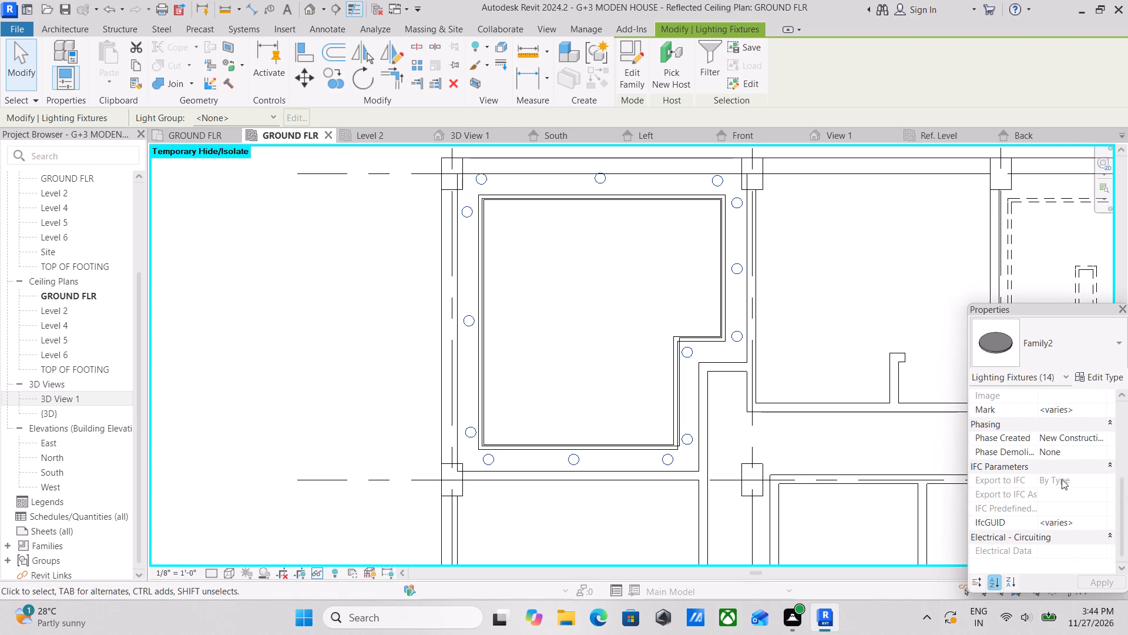
{"action": "scroll", "coordinate": [1062, 479], "scroll_direction": "down", "scroll_amount": 5}
{"action": "scroll", "coordinate": [1065, 509], "scroll_direction": "up", "scroll_amount": 3}
{"action": "scroll", "coordinate": [1070, 417], "scroll_direction": "up", "scroll_amount": 8}
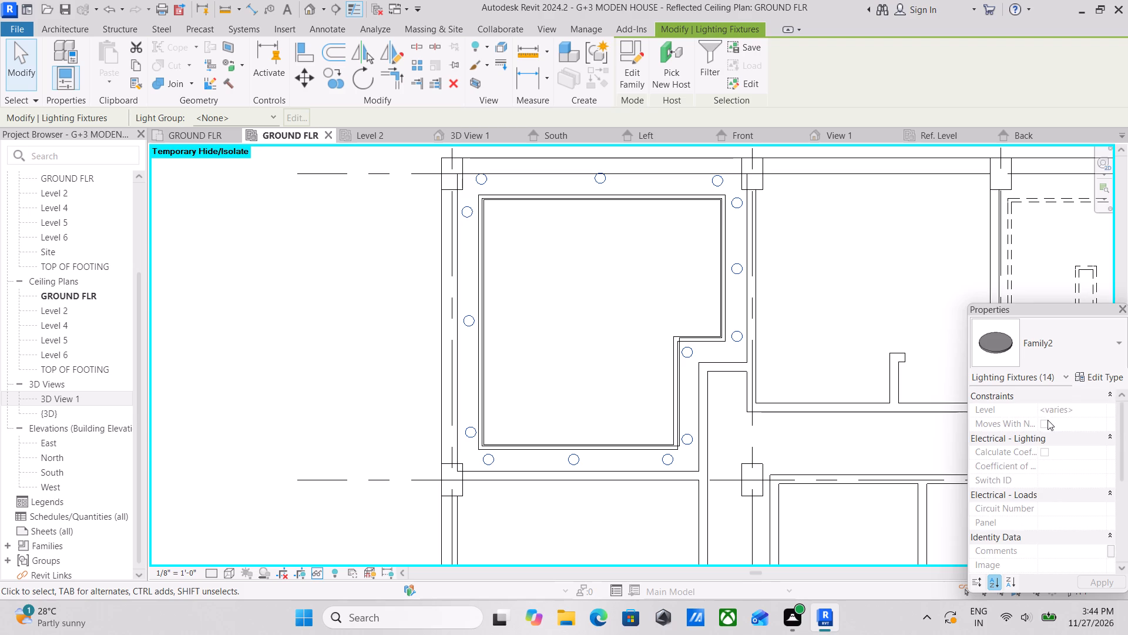
{"action": "scroll", "coordinate": [1043, 420], "scroll_direction": "down", "scroll_amount": 4}
{"action": "scroll", "coordinate": [1013, 400], "scroll_direction": "up", "scroll_amount": 2}
{"action": "scroll", "coordinate": [723, 333], "scroll_direction": "up", "scroll_amount": 3}
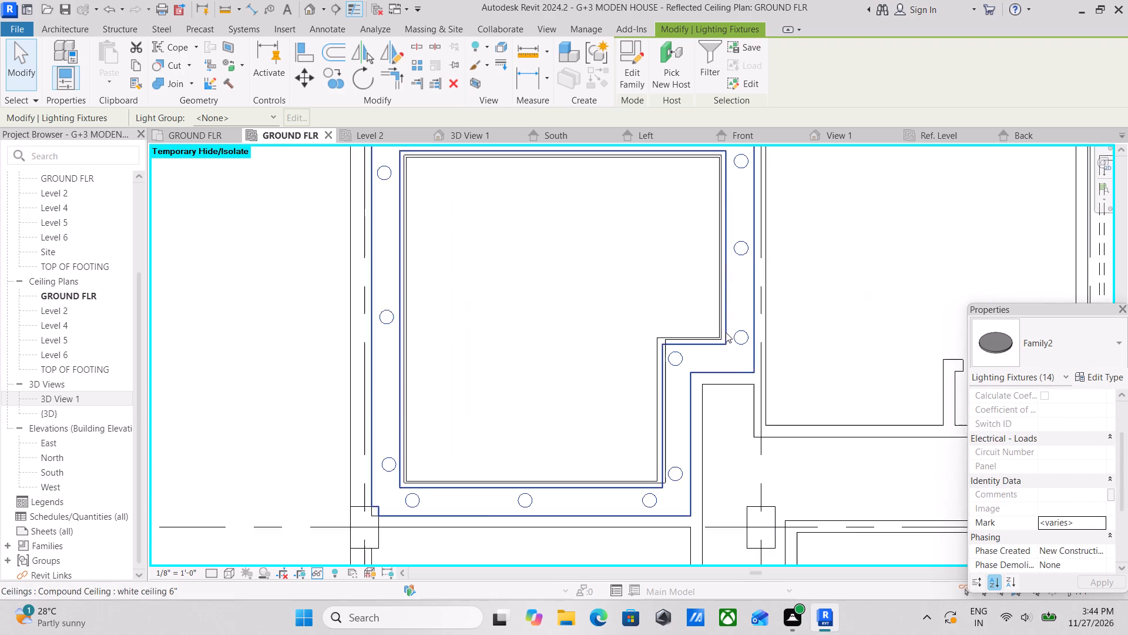
Inspect the array group properties of the border fixture nearest the ceiling's notched corner in plan.
{"action": "scroll", "coordinate": [740, 347], "scroll_direction": "up", "scroll_amount": 5}
{"action": "scroll", "coordinate": [767, 283], "scroll_direction": "down", "scroll_amount": 1}
{"action": "middle_click_drag", "start_coordinate": [761, 305], "coordinate": [754, 339]}
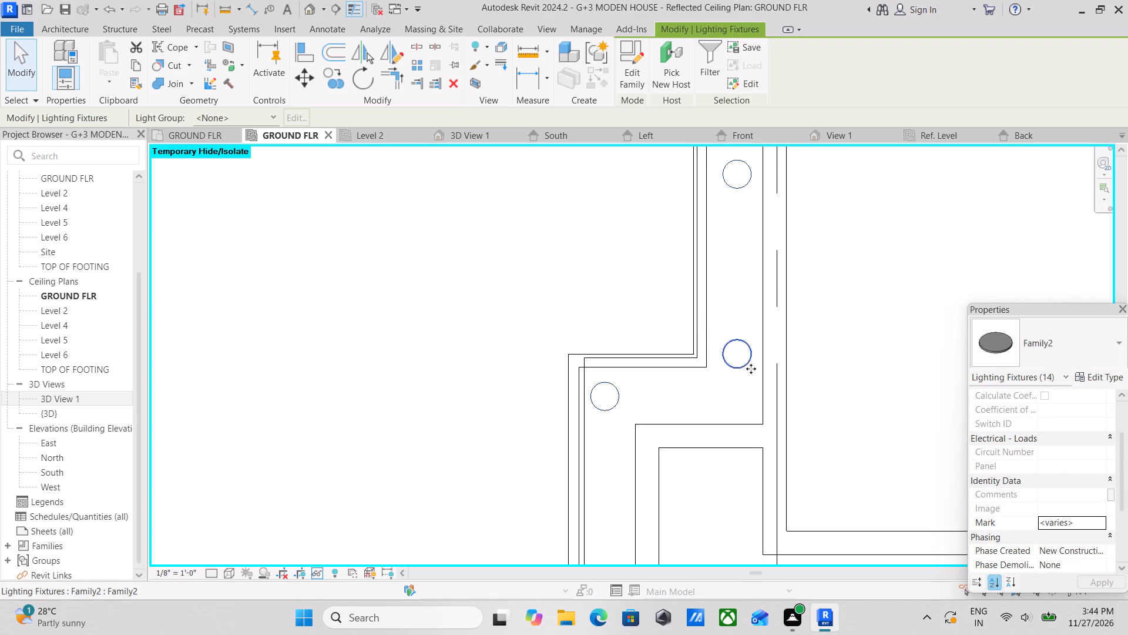
{"action": "key", "text": "Escape"}
{"action": "left_click", "coordinate": [741, 367]}
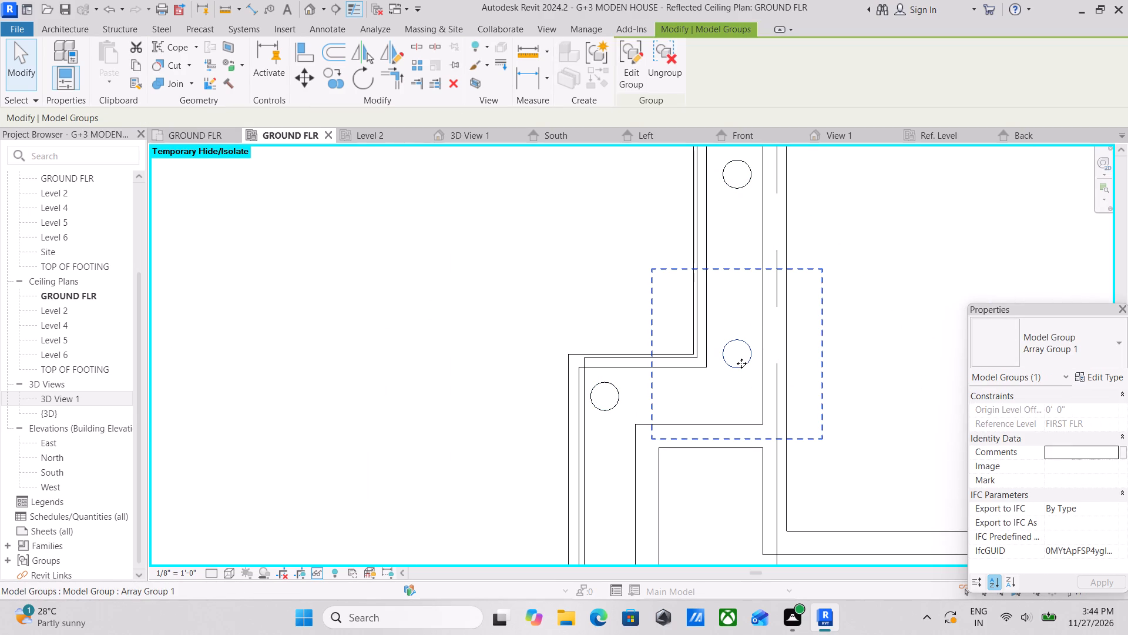
{"action": "key", "text": "Escape"}
{"action": "scroll", "coordinate": [741, 363], "scroll_direction": "down", "scroll_amount": 2}
{"action": "middle_click_drag", "start_coordinate": [741, 363], "coordinate": [761, 356]}
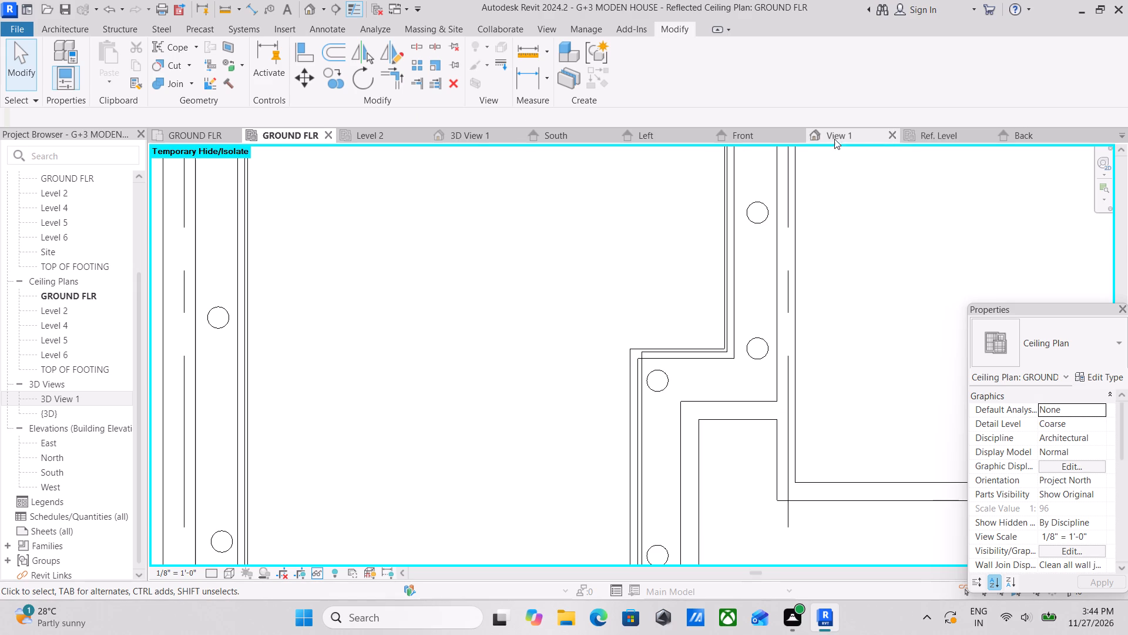
Return to 3D View 1 and inspect the ceiling border at the wall corner, dismissing the save reminder without saving.
{"action": "left_click", "coordinate": [450, 132]}
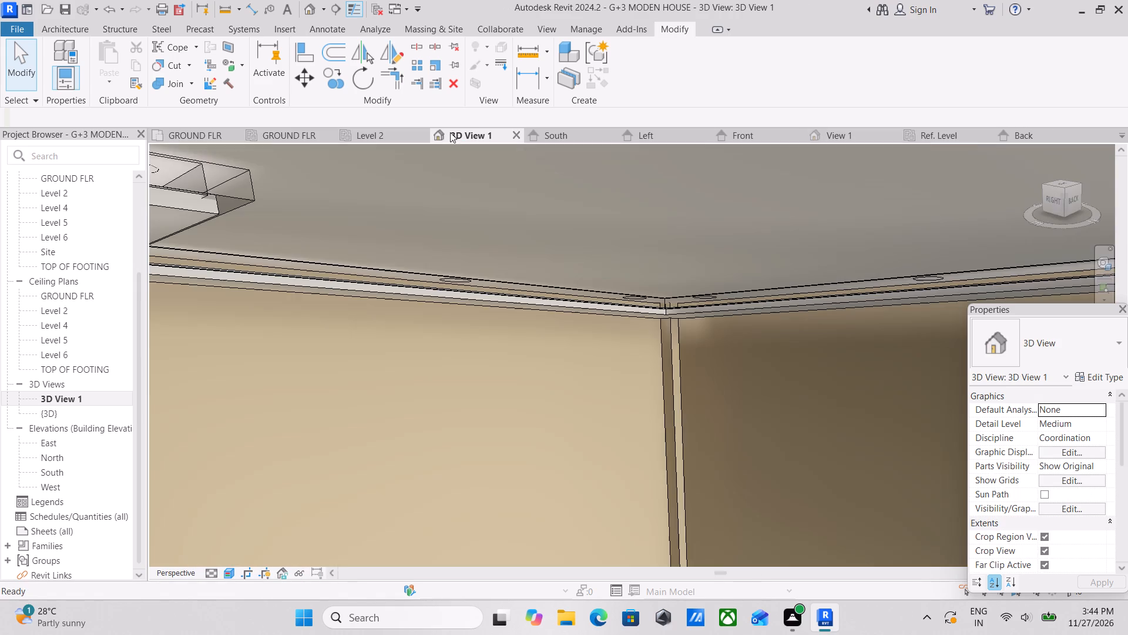
{"action": "middle_click_drag", "start_coordinate": [720, 253], "coordinate": [758, 218]}
{"action": "scroll", "coordinate": [756, 262], "scroll_direction": "up", "scroll_amount": 11}
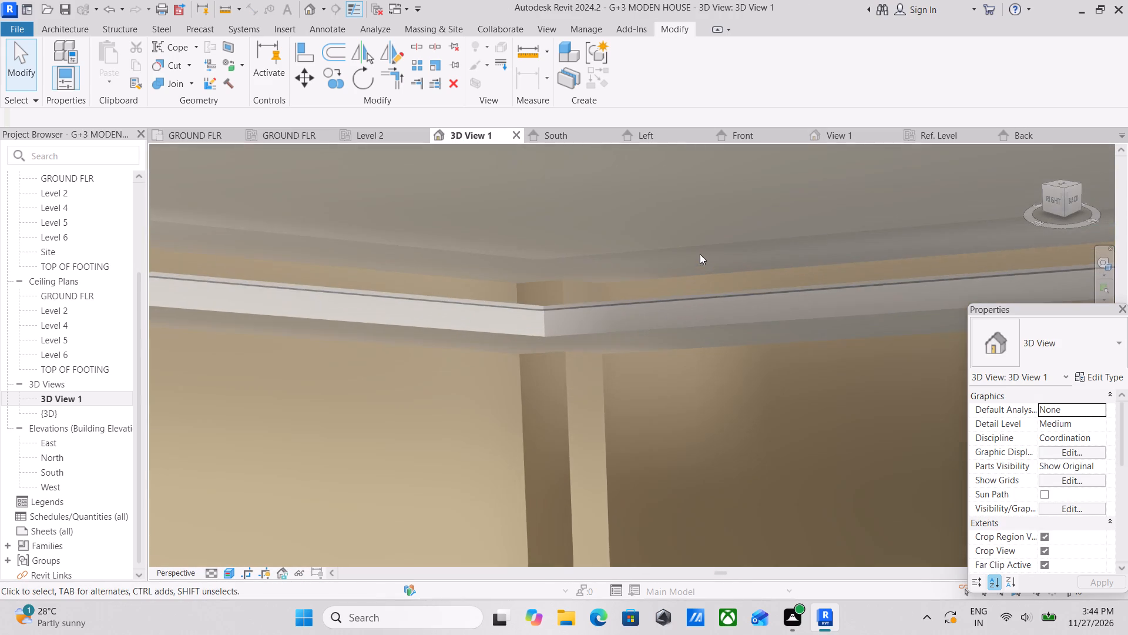
{"action": "left_click", "coordinate": [681, 262]}
{"action": "key", "text": "Escape"}
{"action": "scroll", "coordinate": [681, 262], "scroll_direction": "down", "scroll_amount": 3}
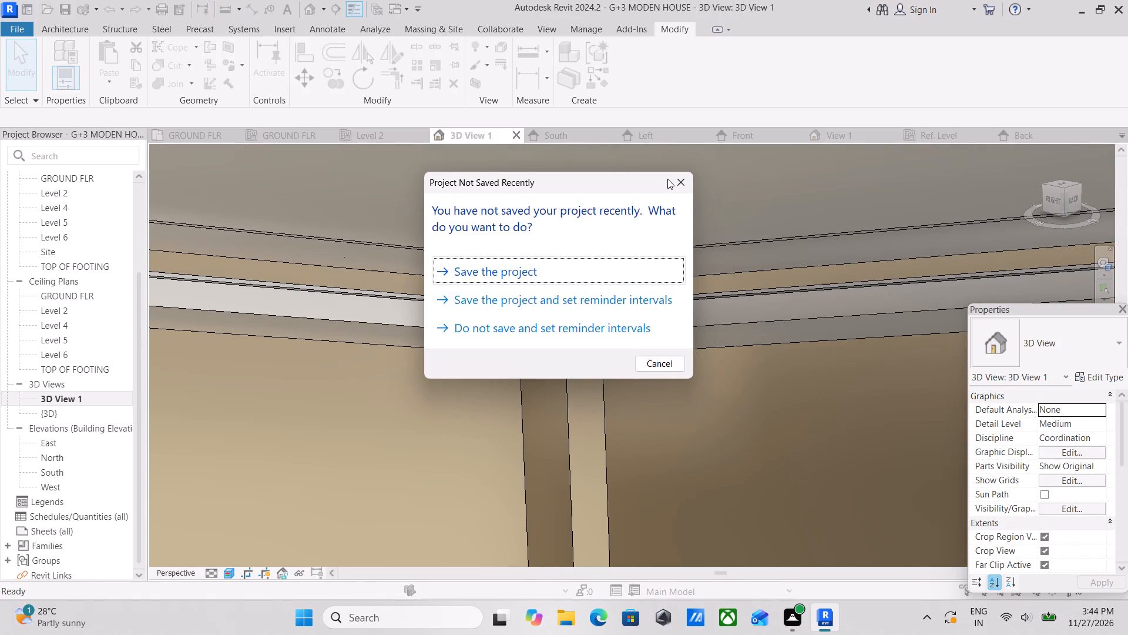
{"action": "key", "text": "Escape"}
{"action": "left_click", "coordinate": [681, 179]}
Examine the bedroom ceiling border and its disc lighting fixtures in 3D View 1, including the generic-model border piece.
{"action": "scroll", "coordinate": [626, 290], "scroll_direction": "down", "scroll_amount": 9}
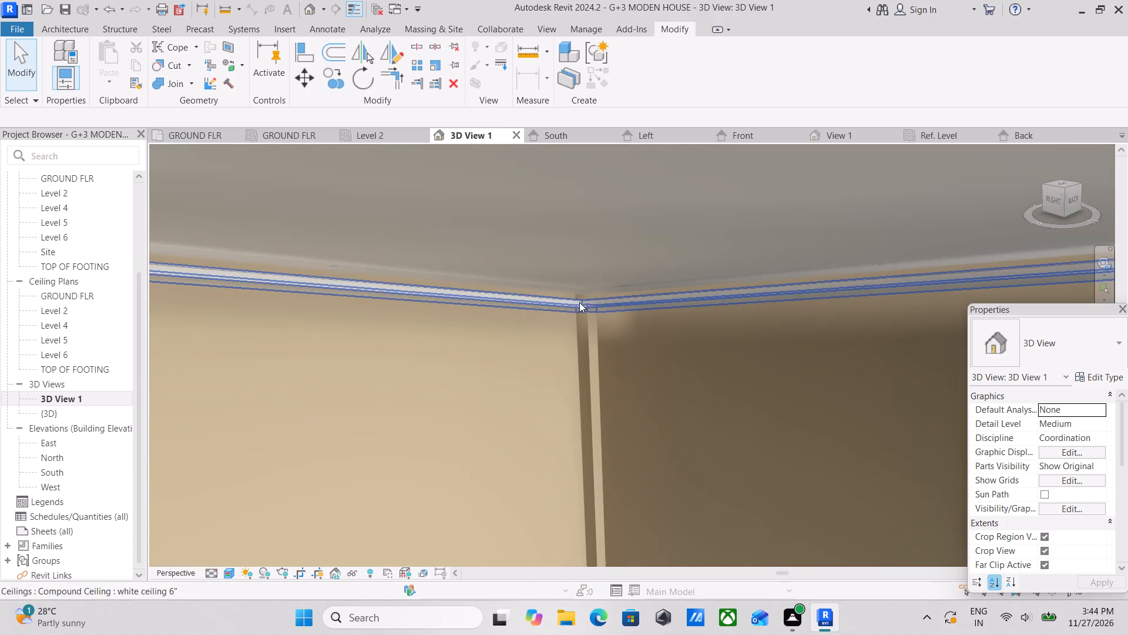
{"action": "scroll", "coordinate": [579, 302], "scroll_direction": "down", "scroll_amount": 3}
{"action": "middle_click_drag", "start_coordinate": [549, 309], "coordinate": [721, 283]}
{"action": "left_click", "coordinate": [290, 162]}
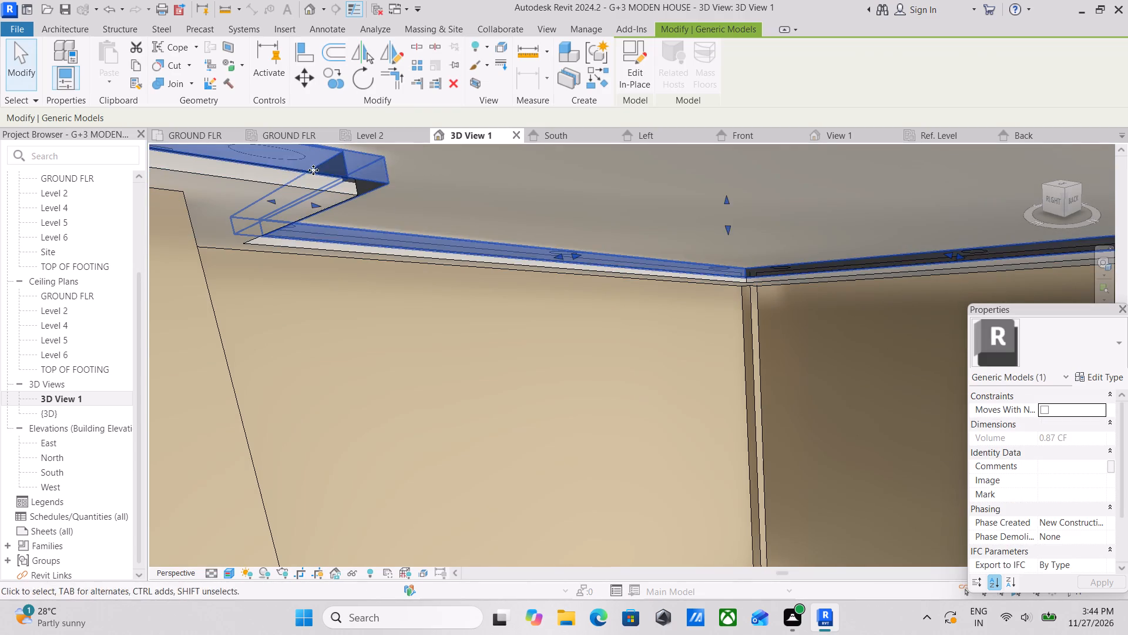
{"action": "scroll", "coordinate": [318, 172], "scroll_direction": "down", "scroll_amount": 1}
{"action": "middle_click_drag", "start_coordinate": [321, 172], "coordinate": [499, 193]}
{"action": "key", "text": "Escape"}
{"action": "scroll", "coordinate": [587, 223], "scroll_direction": "down", "scroll_amount": 2}
{"action": "middle_click_drag", "start_coordinate": [589, 223], "coordinate": [435, 193]}
{"action": "scroll", "coordinate": [719, 232], "scroll_direction": "down", "scroll_amount": 2}
{"action": "middle_click_drag", "start_coordinate": [713, 233], "coordinate": [612, 210]}
{"action": "scroll", "coordinate": [612, 210], "scroll_direction": "down", "scroll_amount": 2}
{"action": "middle_click_drag", "start_coordinate": [613, 223], "coordinate": [614, 263]}
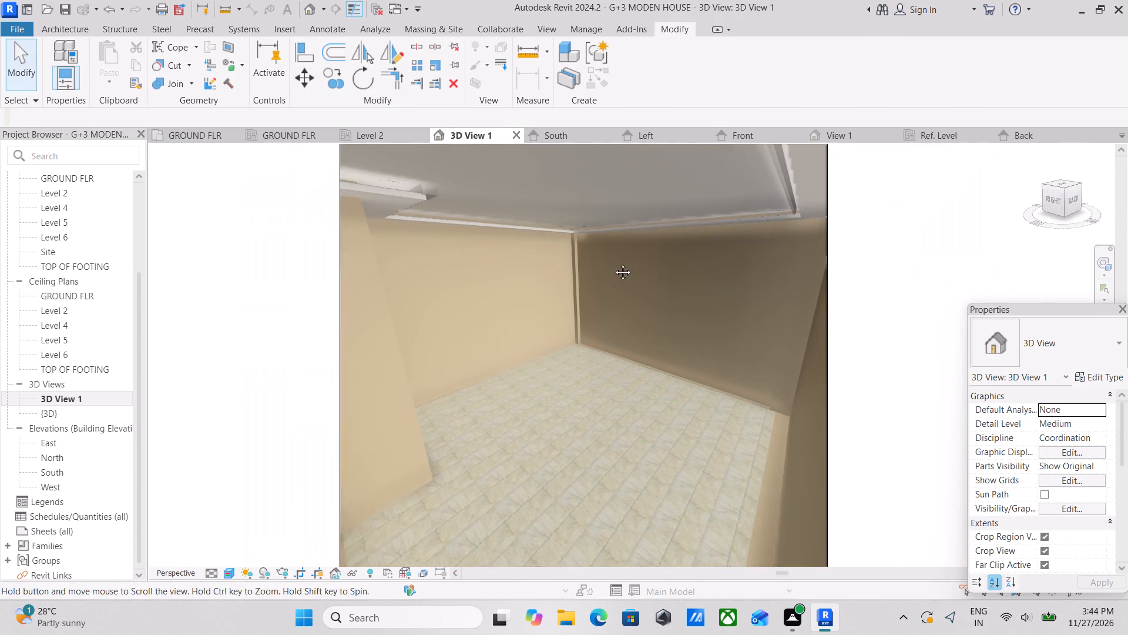
{"action": "middle_click_drag", "start_coordinate": [614, 263], "coordinate": [619, 283]}
Open the rendering settings for 3D View 1, enable region rendering, and stretch the region's four sides out to the view's crop boundary.
{"action": "type", "text": "RR"}
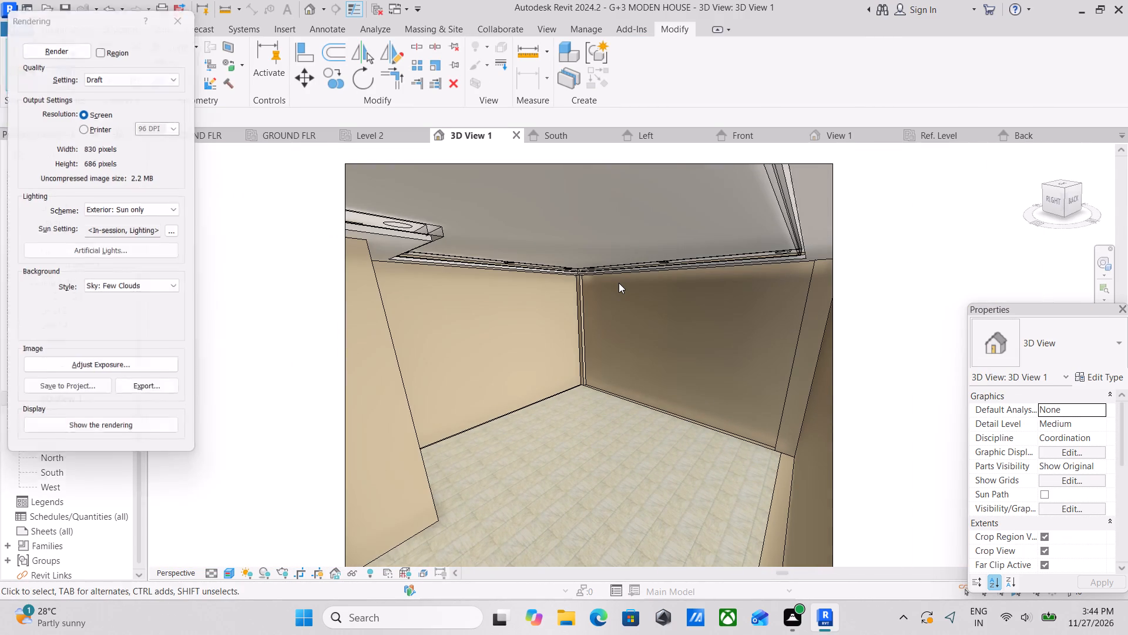
{"action": "left_click", "coordinate": [100, 45]}
{"action": "scroll", "coordinate": [376, 164], "scroll_direction": "down", "scroll_amount": 3}
{"action": "middle_click_drag", "start_coordinate": [524, 238], "coordinate": [594, 254]}
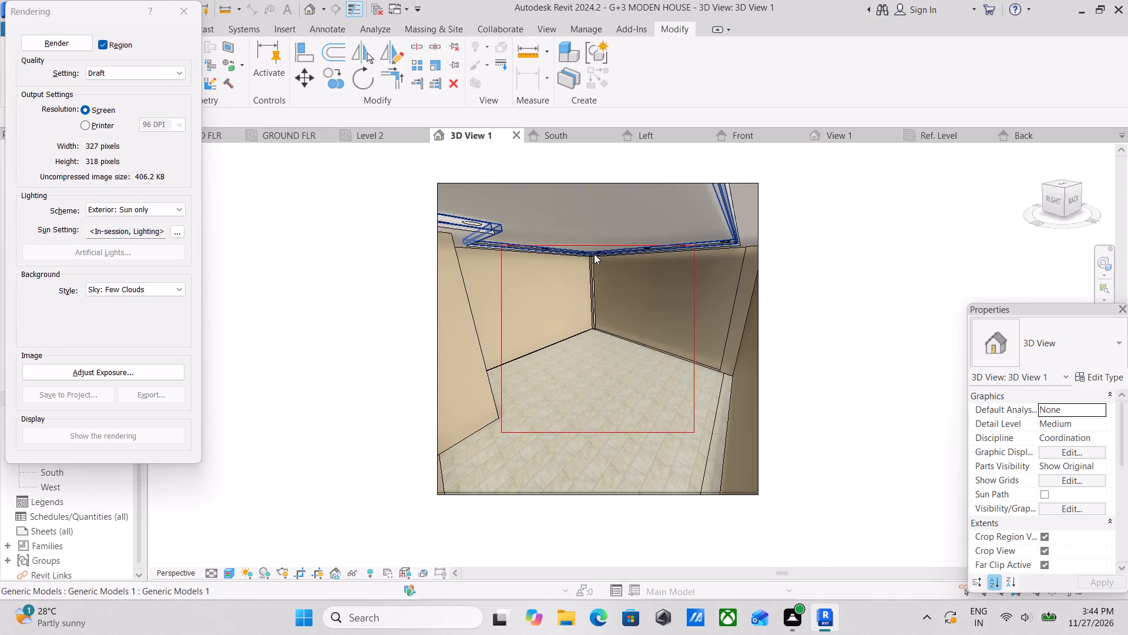
{"action": "left_click", "coordinate": [613, 242]}
{"action": "left_click_drag", "start_coordinate": [602, 246], "coordinate": [607, 199]}
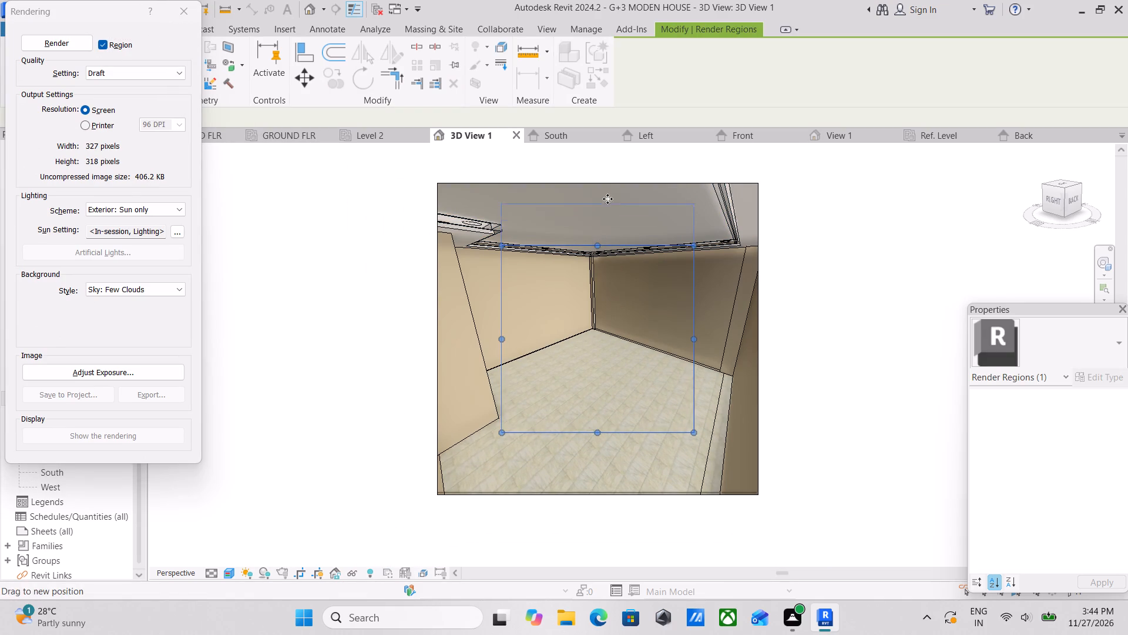
{"action": "left_click_drag", "start_coordinate": [607, 199], "coordinate": [609, 191]}
{"action": "left_click_drag", "start_coordinate": [496, 307], "coordinate": [448, 306]}
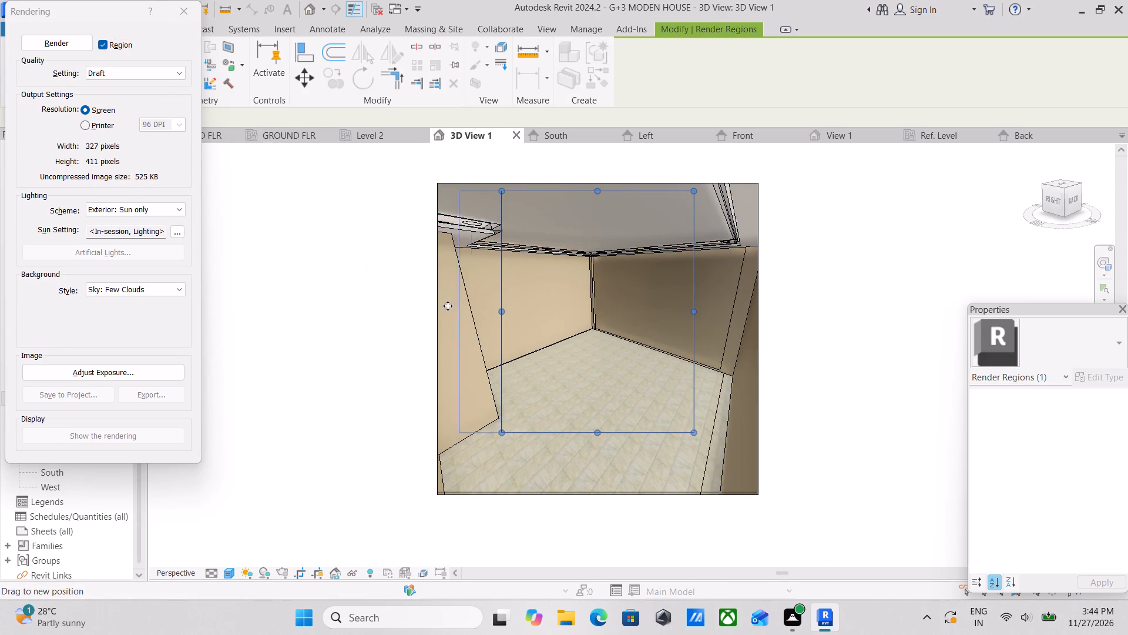
{"action": "left_click_drag", "start_coordinate": [448, 306], "coordinate": [434, 305]}
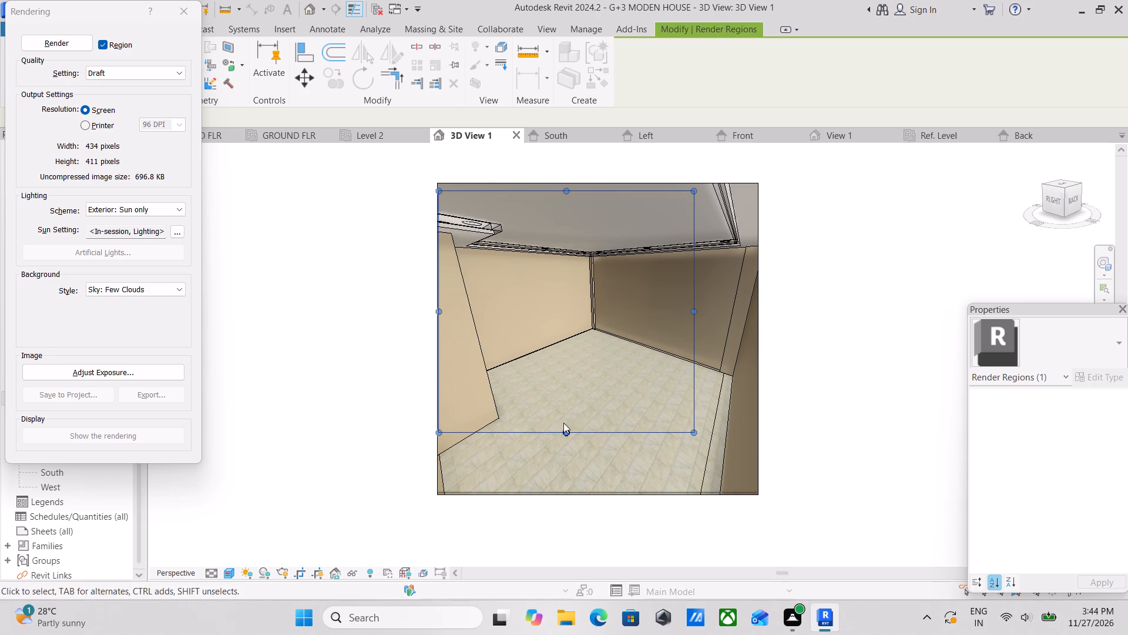
{"action": "left_click_drag", "start_coordinate": [563, 424], "coordinate": [578, 488]}
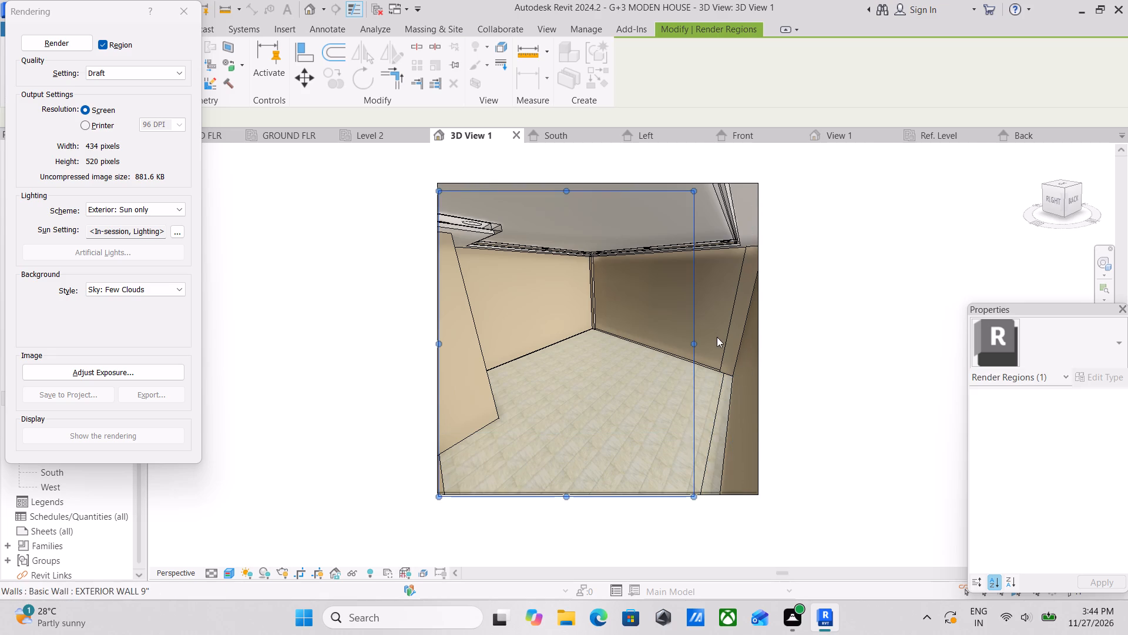
{"action": "left_click_drag", "start_coordinate": [687, 341], "coordinate": [760, 340]}
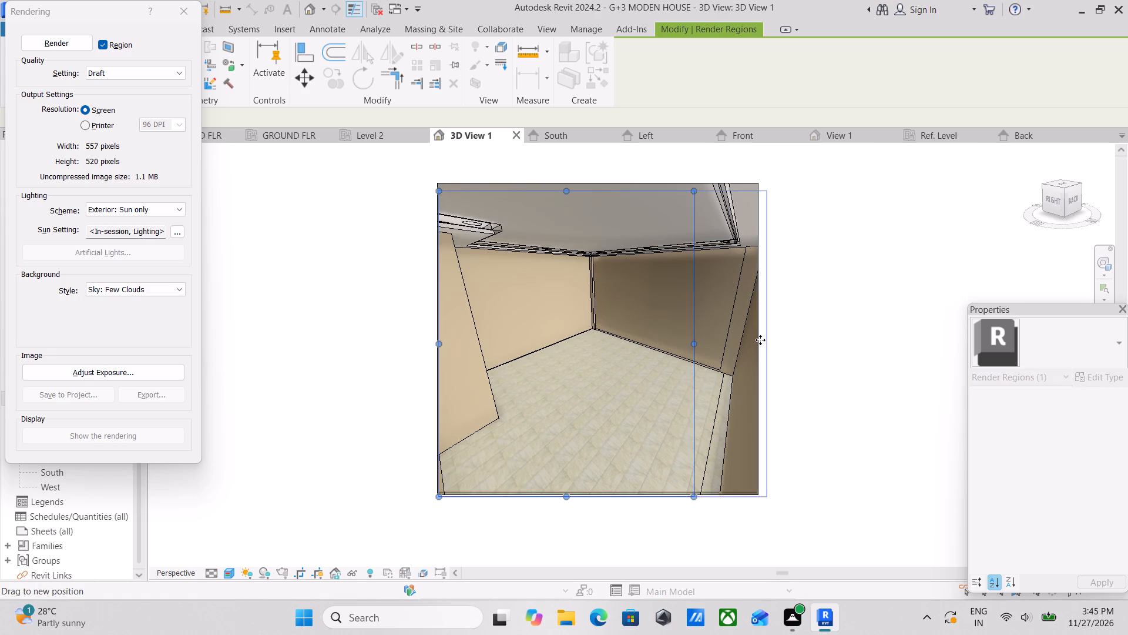
{"action": "left_click_drag", "start_coordinate": [760, 340], "coordinate": [756, 340]}
Raise the render region's top edge to meet the crop boundary of the room view.
{"action": "scroll", "coordinate": [601, 181], "scroll_direction": "up", "scroll_amount": 2}
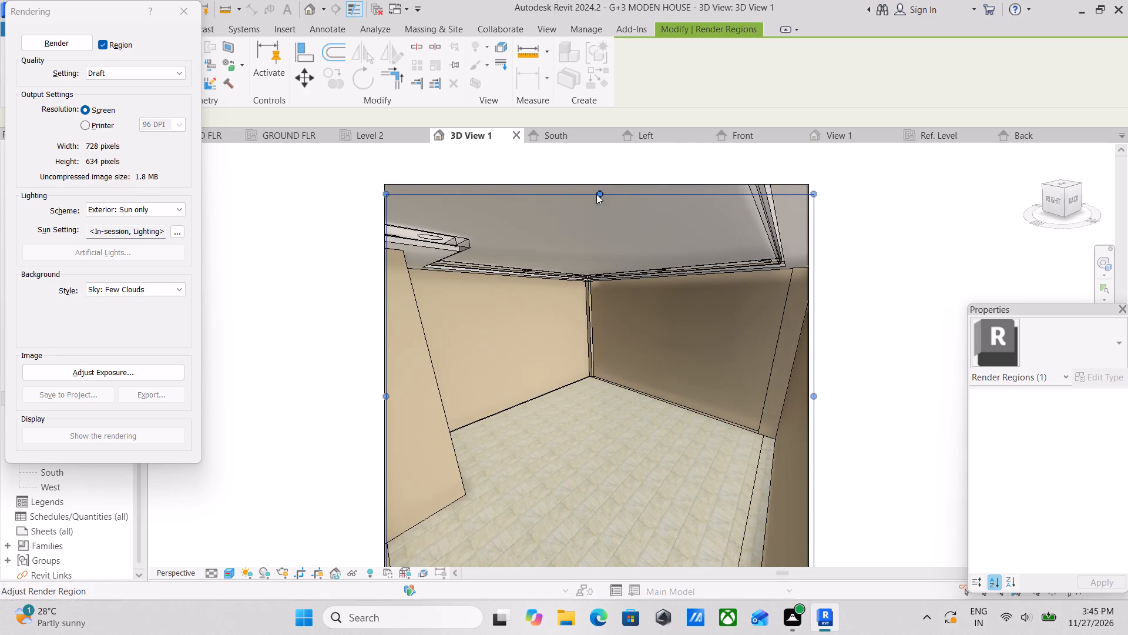
{"action": "left_click_drag", "start_coordinate": [596, 194], "coordinate": [597, 182]}
{"action": "scroll", "coordinate": [601, 210], "scroll_direction": "down", "scroll_amount": 2}
{"action": "middle_click_drag", "start_coordinate": [602, 213], "coordinate": [630, 188]}
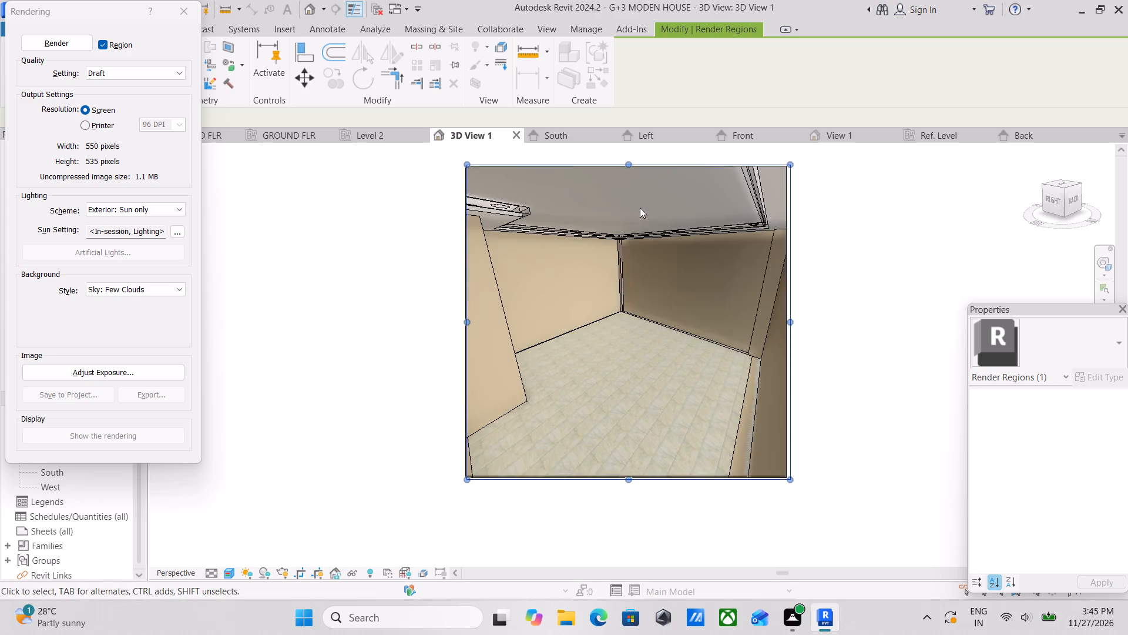
{"action": "scroll", "coordinate": [489, 310], "scroll_direction": "up", "scroll_amount": 3}
{"action": "left_click", "coordinate": [456, 326]}
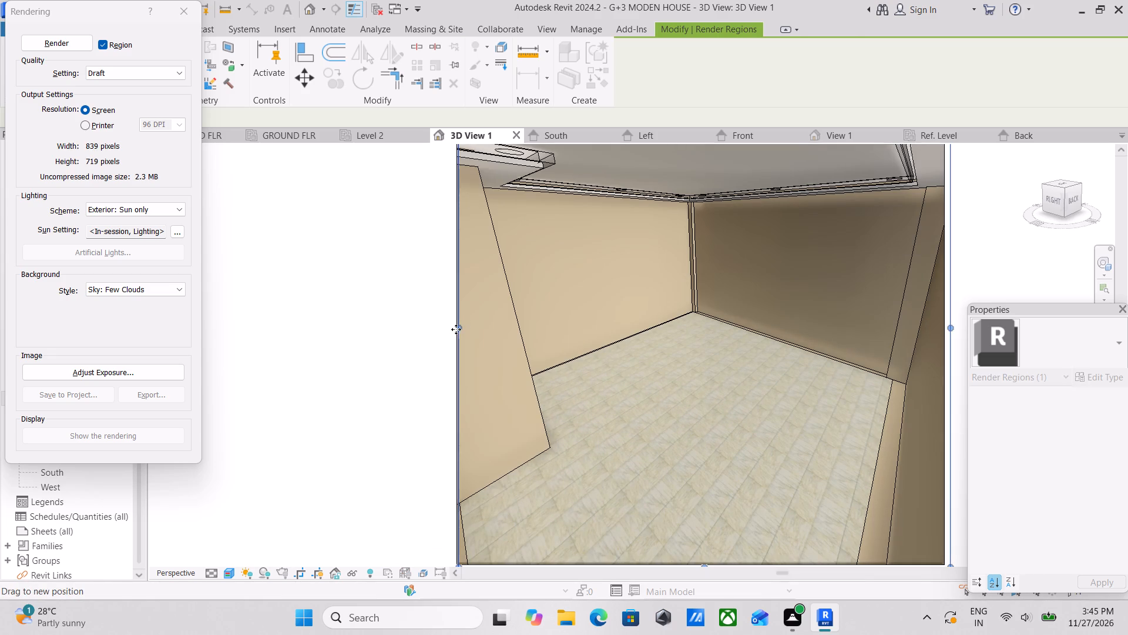
{"action": "scroll", "coordinate": [528, 318], "scroll_direction": "down", "scroll_amount": 2}
{"action": "middle_click_drag", "start_coordinate": [536, 318], "coordinate": [528, 317]}
{"action": "middle_click_drag", "start_coordinate": [638, 273], "coordinate": [637, 308]}
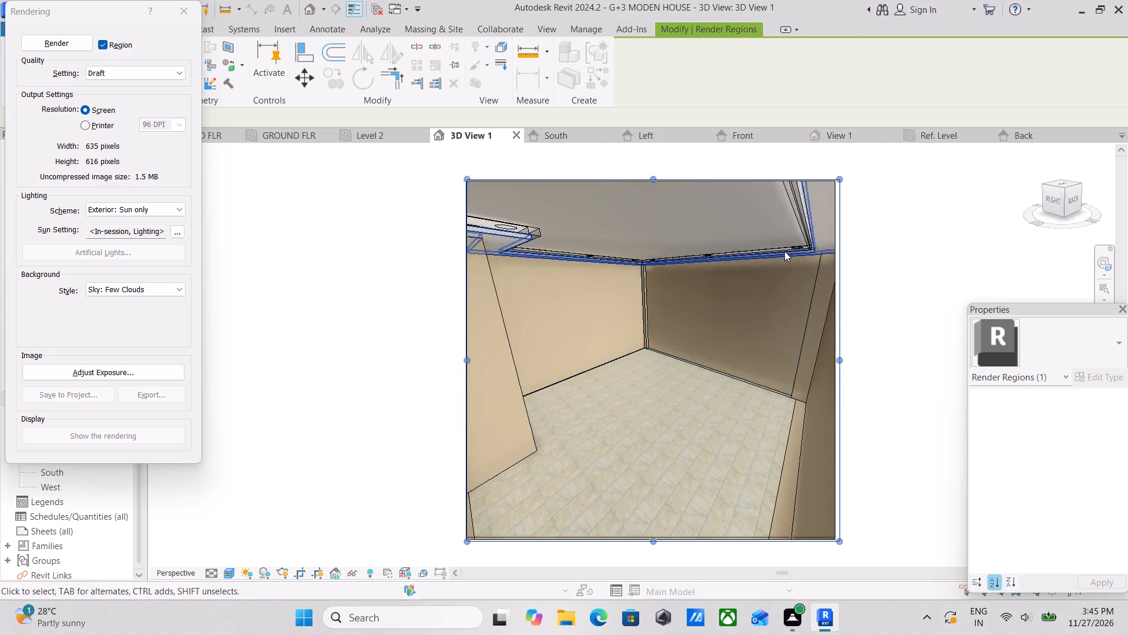
Pull the render region's right edge inward to line up with the crop boundary of the room view.
{"action": "scroll", "coordinate": [797, 238], "scroll_direction": "up", "scroll_amount": 3}
{"action": "scroll", "coordinate": [845, 199], "scroll_direction": "up", "scroll_amount": 7}
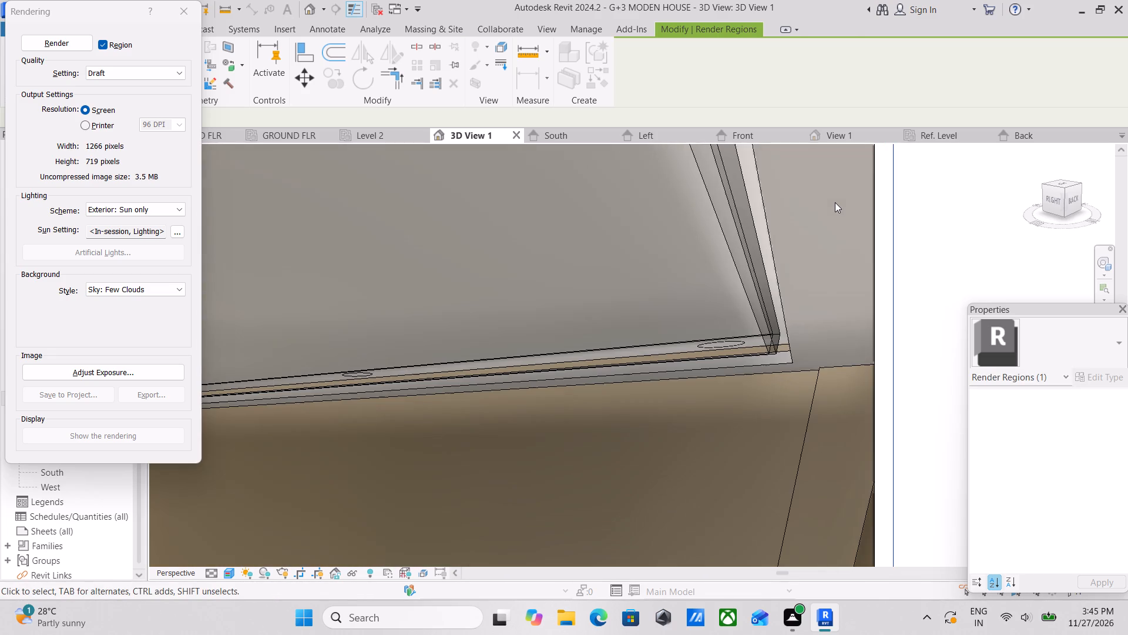
{"action": "scroll", "coordinate": [835, 202], "scroll_direction": "down", "scroll_amount": 3}
{"action": "scroll", "coordinate": [787, 272], "scroll_direction": "down", "scroll_amount": 1}
{"action": "middle_click_drag", "start_coordinate": [787, 273], "coordinate": [819, 240]}
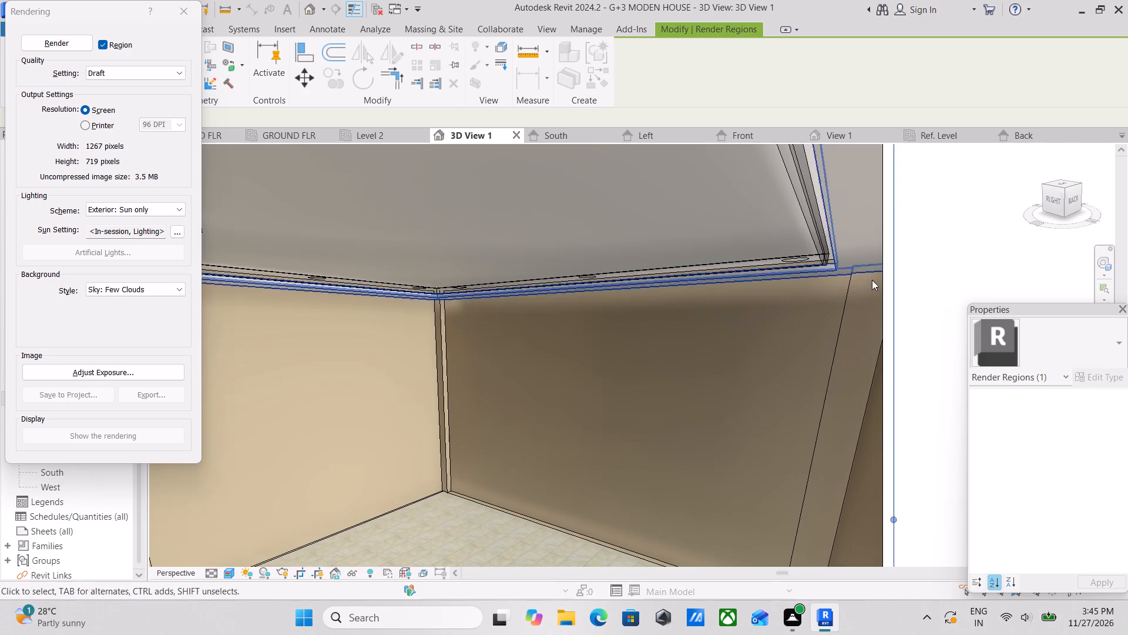
{"action": "middle_click_drag", "start_coordinate": [864, 266], "coordinate": [848, 162]}
{"action": "left_click_drag", "start_coordinate": [872, 414], "coordinate": [870, 415]}
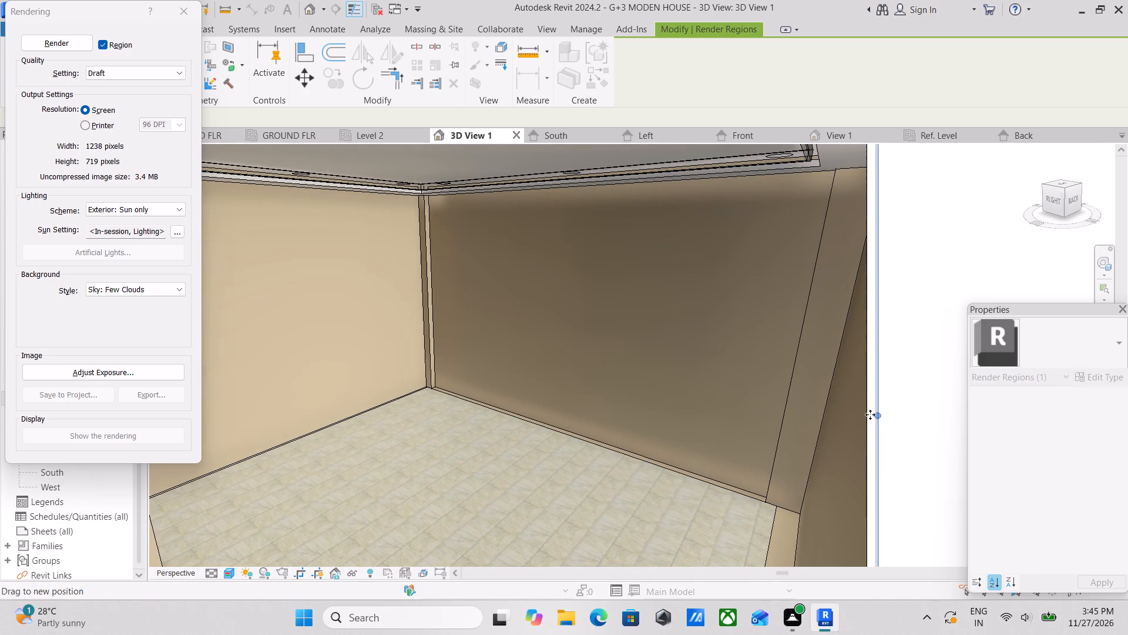
{"action": "left_click_drag", "start_coordinate": [870, 415], "coordinate": [861, 416]}
{"action": "scroll", "coordinate": [871, 405], "scroll_direction": "down", "scroll_amount": 5}
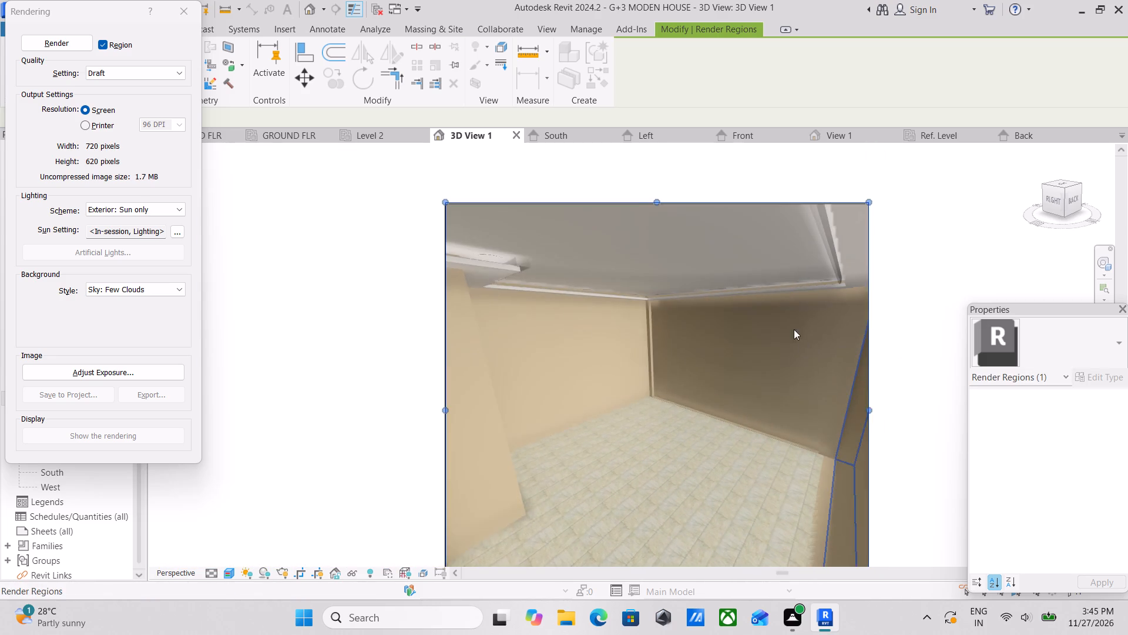
Fine-tune the render region's top edge against the crop boundary and check the region's remaining edges.
{"action": "middle_click_drag", "start_coordinate": [794, 329], "coordinate": [800, 366]}
{"action": "scroll", "coordinate": [637, 220], "scroll_direction": "up", "scroll_amount": 8}
{"action": "left_click_drag", "start_coordinate": [665, 233], "coordinate": [666, 239]}
{"action": "scroll", "coordinate": [666, 239], "scroll_direction": "down", "scroll_amount": 4}
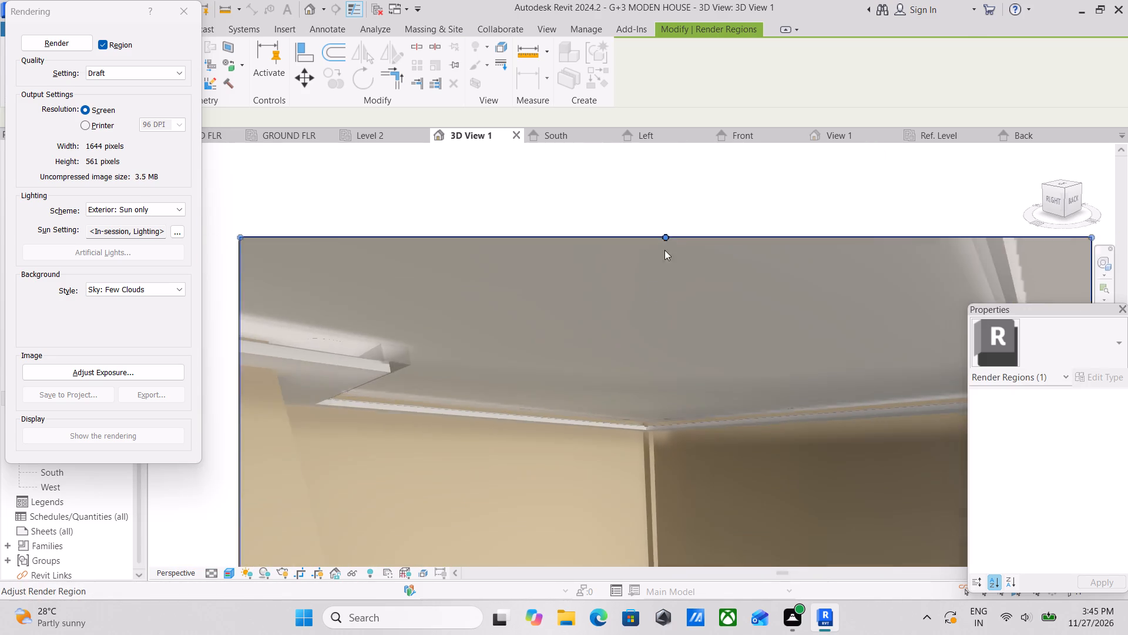
{"action": "middle_click_drag", "start_coordinate": [650, 289], "coordinate": [741, 164]}
{"action": "scroll", "coordinate": [682, 240], "scroll_direction": "down", "scroll_amount": 2}
{"action": "middle_click_drag", "start_coordinate": [680, 230], "coordinate": [679, 198]}
{"action": "scroll", "coordinate": [491, 352], "scroll_direction": "down", "scroll_amount": 2}
{"action": "middle_click_drag", "start_coordinate": [491, 349], "coordinate": [495, 329]}
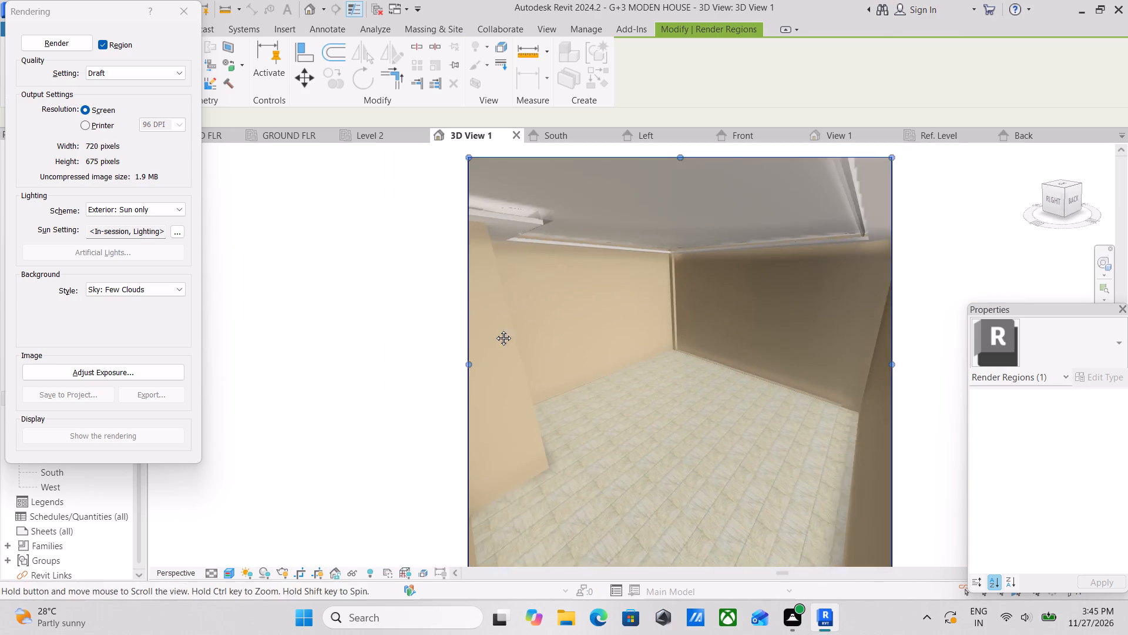
{"action": "middle_click_drag", "start_coordinate": [495, 329], "coordinate": [515, 268]}
{"action": "middle_click_drag", "start_coordinate": [624, 215], "coordinate": [580, 258]}
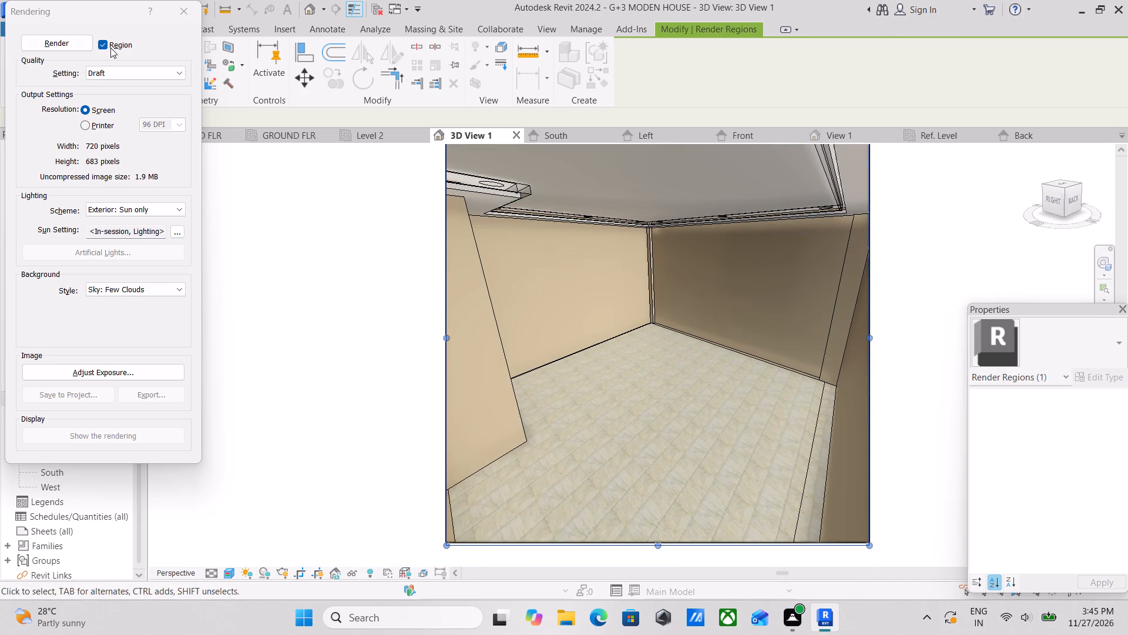
Set the render quality to Medium and bring the whole render region into view.
{"action": "left_click", "coordinate": [109, 70]}
{"action": "left_click", "coordinate": [130, 96]}
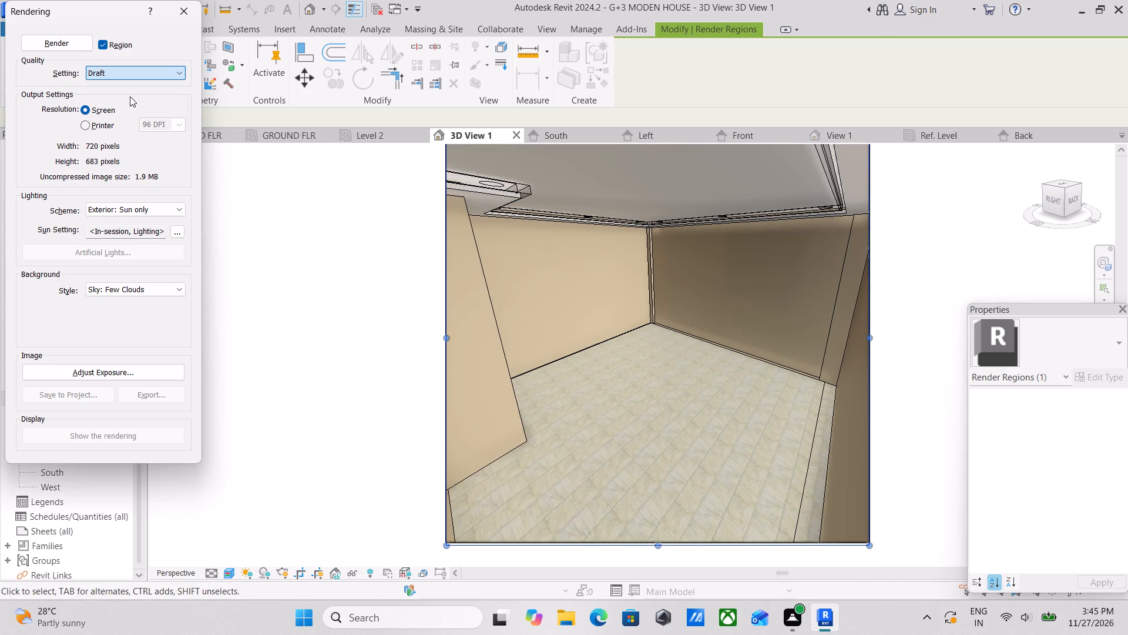
{"action": "scroll", "coordinate": [398, 209], "scroll_direction": "down", "scroll_amount": 1}
{"action": "scroll", "coordinate": [603, 261], "scroll_direction": "down", "scroll_amount": 1}
{"action": "middle_click_drag", "start_coordinate": [603, 261], "coordinate": [629, 303]}
{"action": "middle_click_drag", "start_coordinate": [595, 279], "coordinate": [600, 298]}
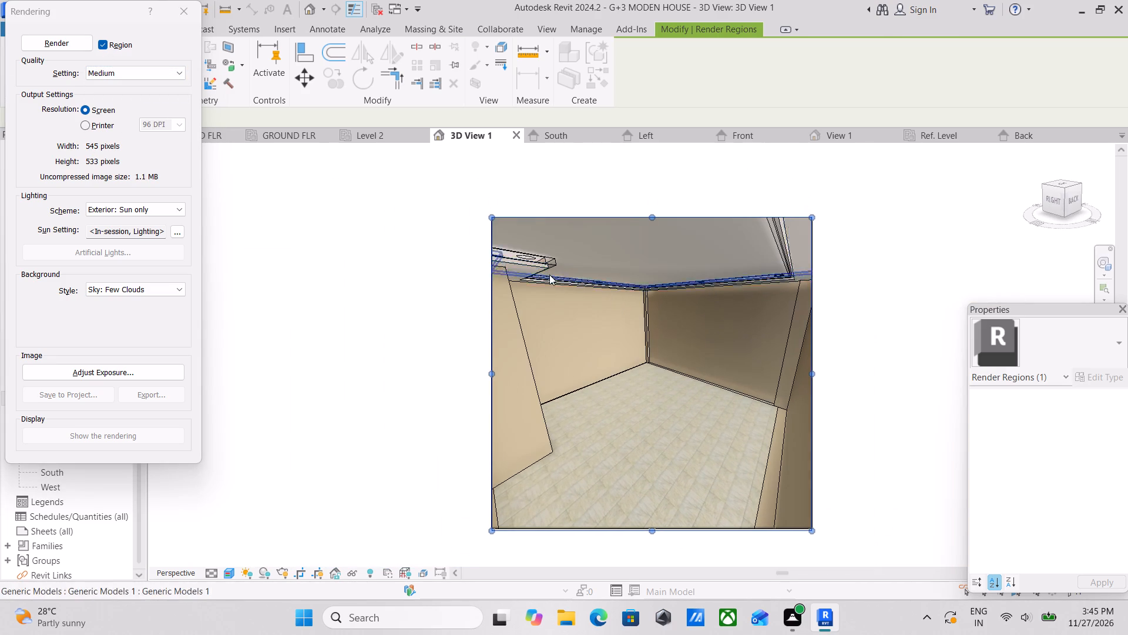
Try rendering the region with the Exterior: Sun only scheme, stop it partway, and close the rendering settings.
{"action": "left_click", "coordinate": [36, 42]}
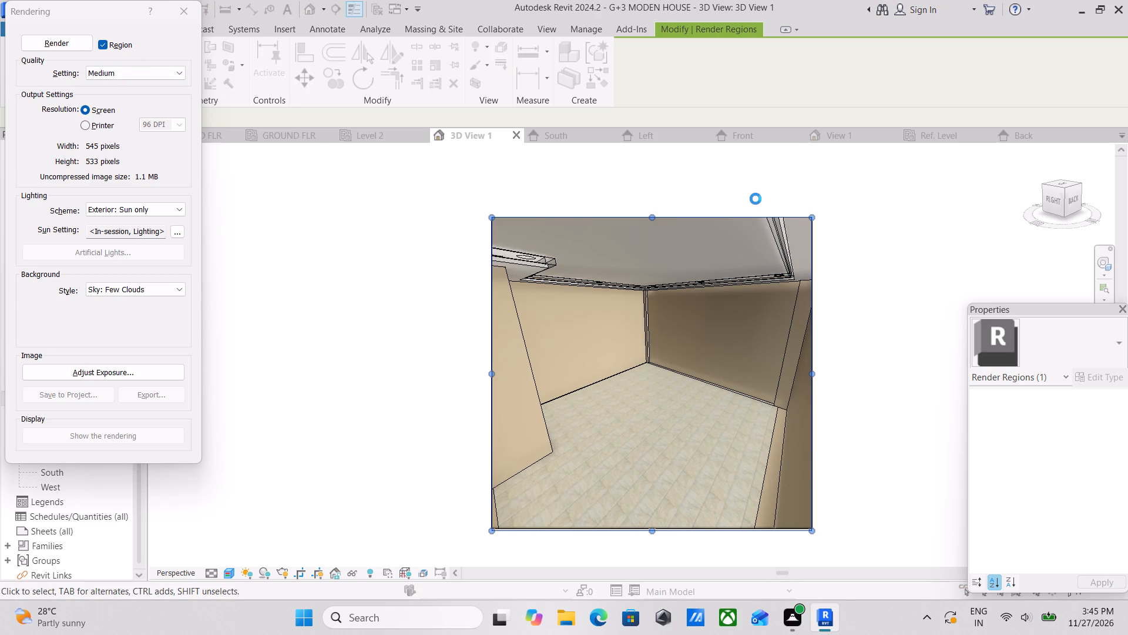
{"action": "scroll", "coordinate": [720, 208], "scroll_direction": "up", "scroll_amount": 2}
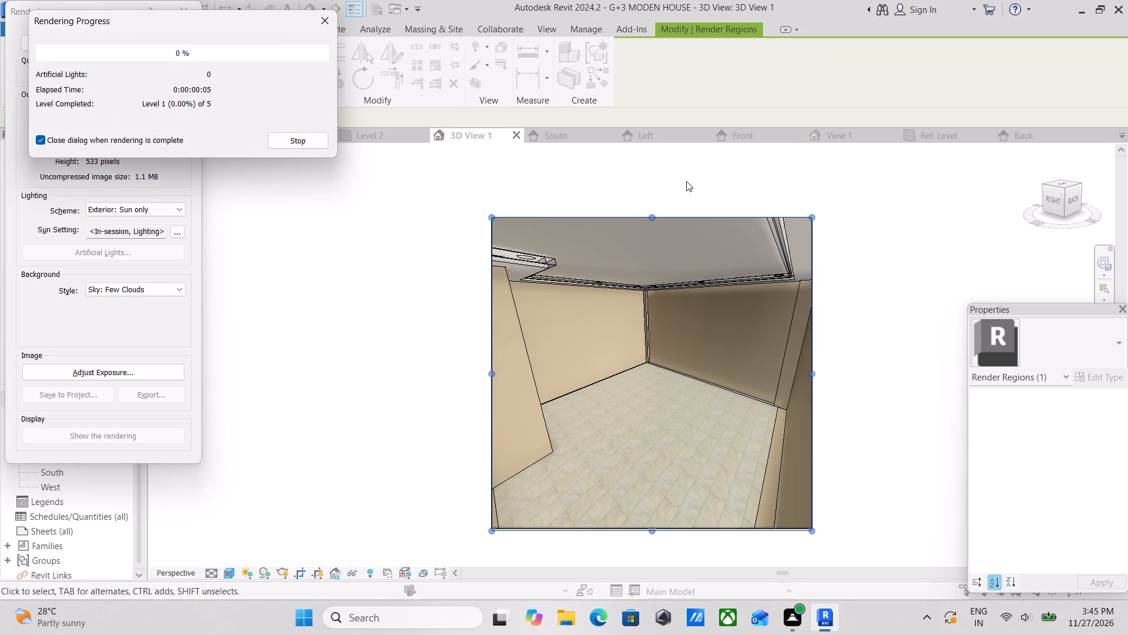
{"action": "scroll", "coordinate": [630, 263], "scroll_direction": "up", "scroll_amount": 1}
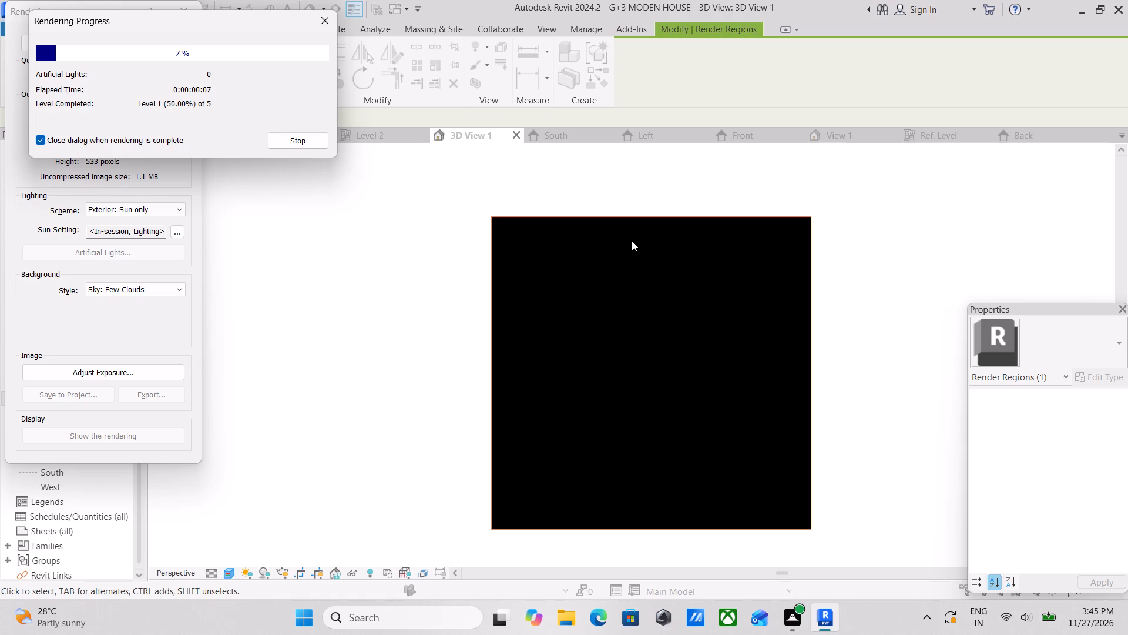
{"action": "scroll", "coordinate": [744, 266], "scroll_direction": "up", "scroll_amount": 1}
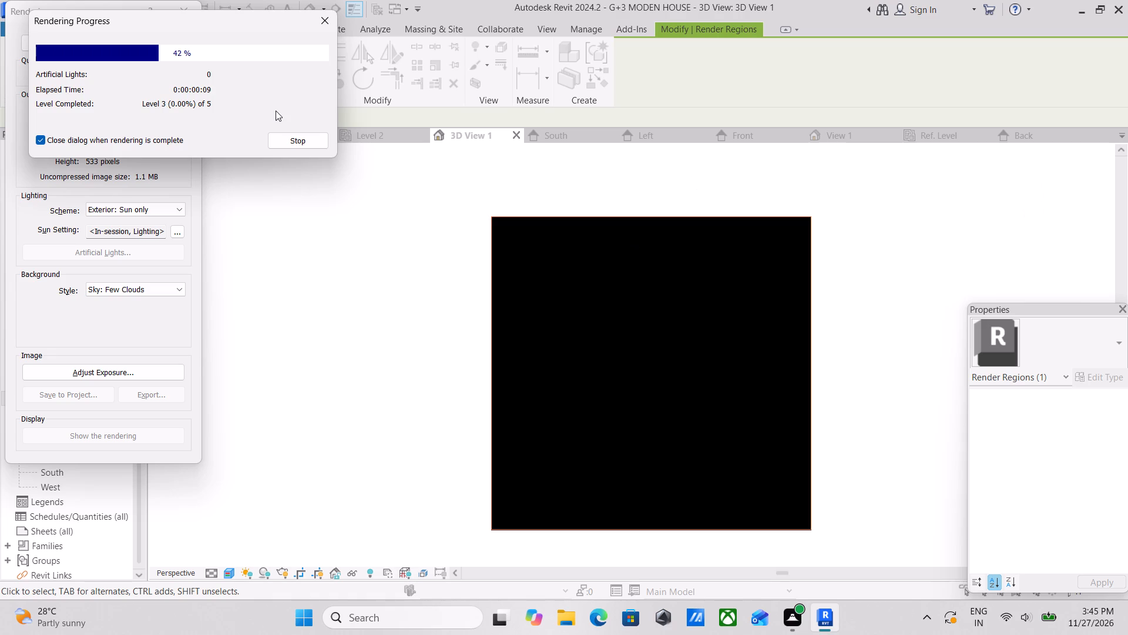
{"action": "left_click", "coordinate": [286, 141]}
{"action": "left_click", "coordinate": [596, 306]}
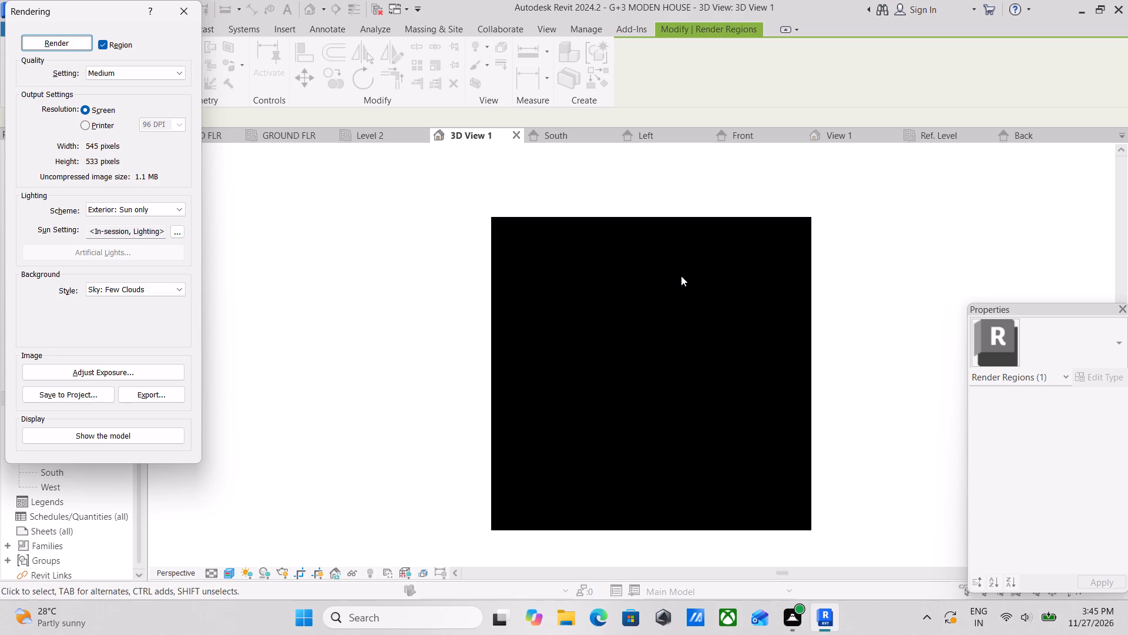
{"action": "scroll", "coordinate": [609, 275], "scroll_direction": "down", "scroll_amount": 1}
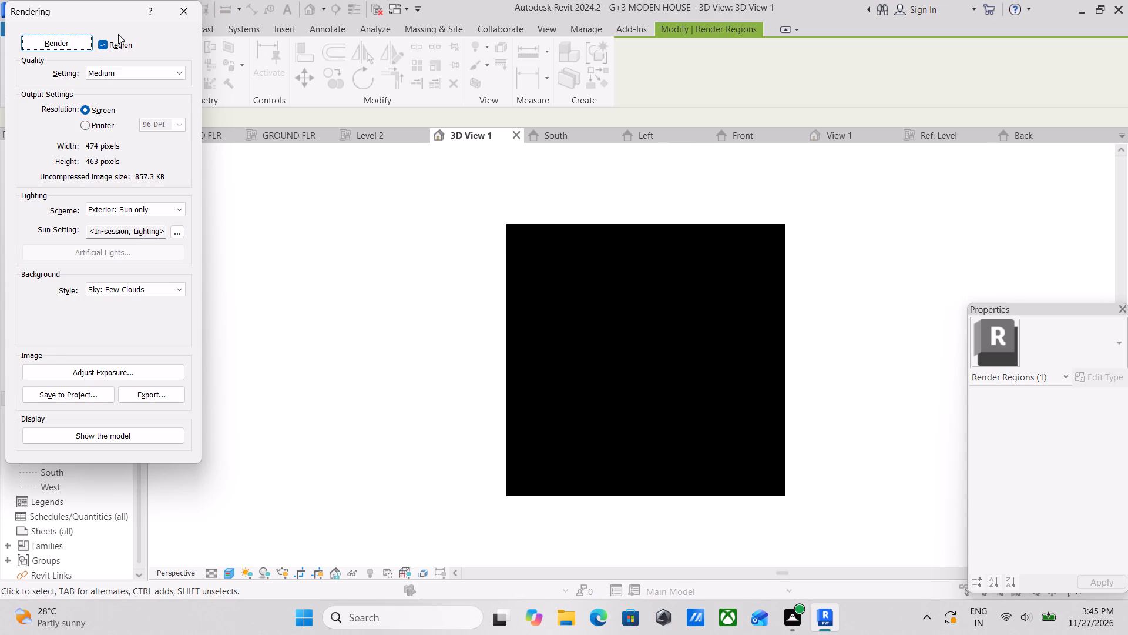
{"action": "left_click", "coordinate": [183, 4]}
Reopen the rendering settings, change the lighting scheme to Exterior: Artificial only, and render the region at Medium quality.
{"action": "scroll", "coordinate": [716, 298], "scroll_direction": "up", "scroll_amount": 2}
{"action": "scroll", "coordinate": [621, 308], "scroll_direction": "up", "scroll_amount": 1}
{"action": "middle_click_drag", "start_coordinate": [625, 305], "coordinate": [632, 305]}
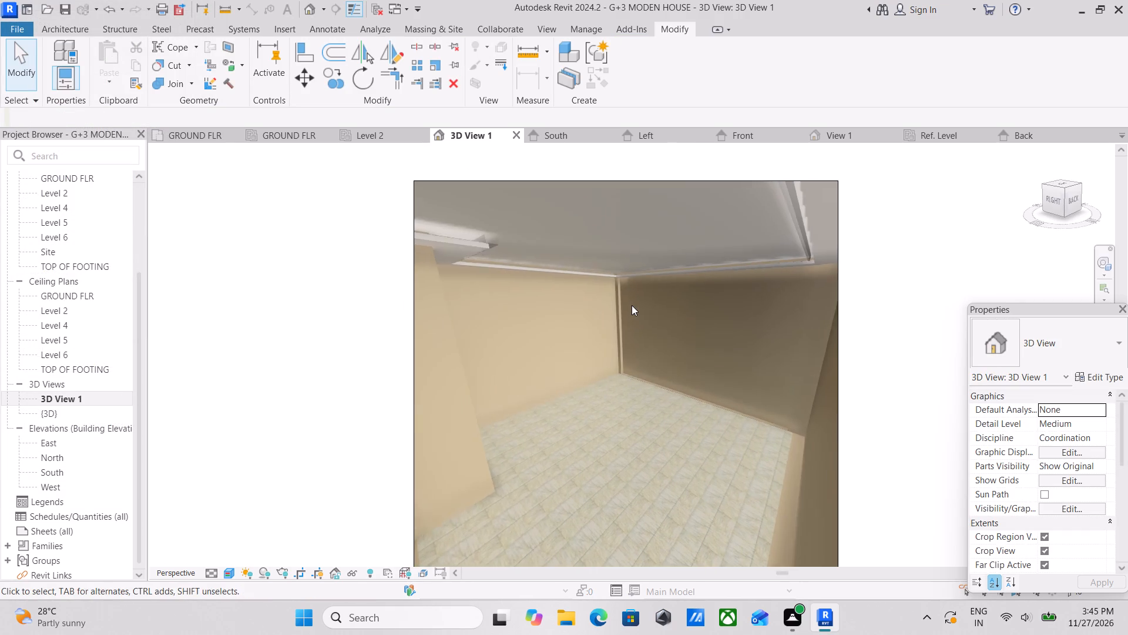
{"action": "type", "text": "RR"}
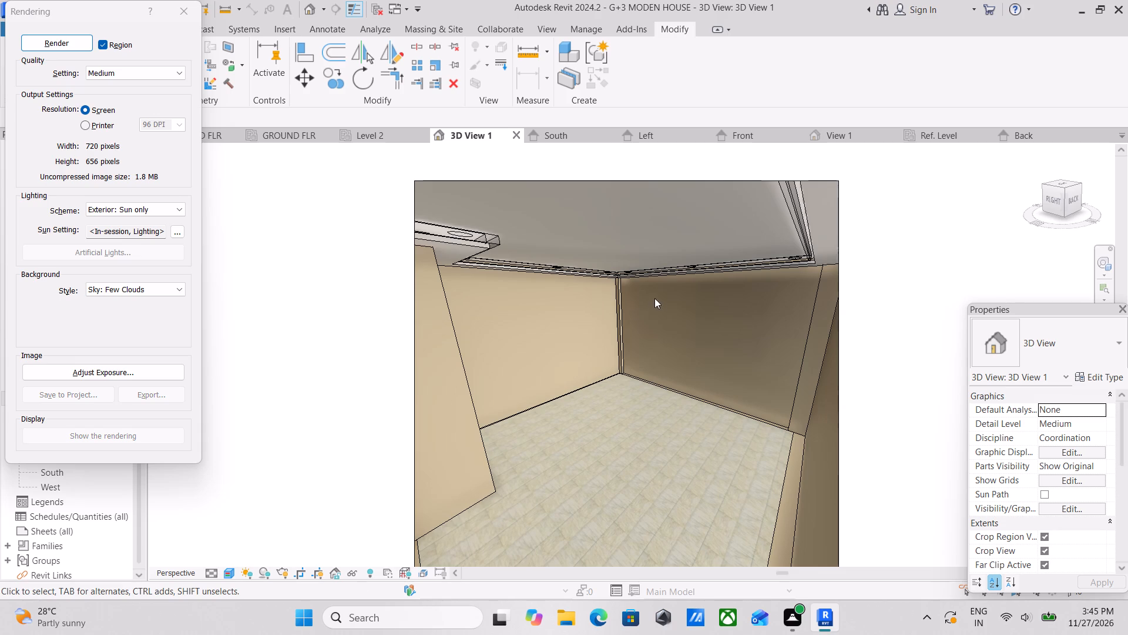
{"action": "scroll", "coordinate": [684, 279], "scroll_direction": "down", "scroll_amount": 2}
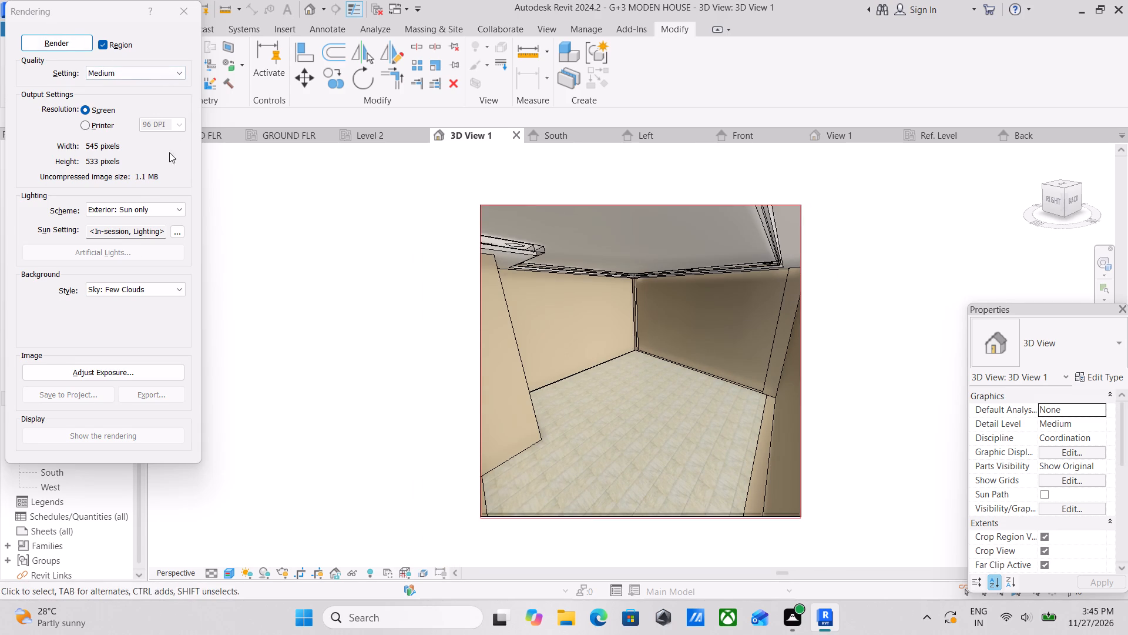
{"action": "left_click", "coordinate": [168, 211]}
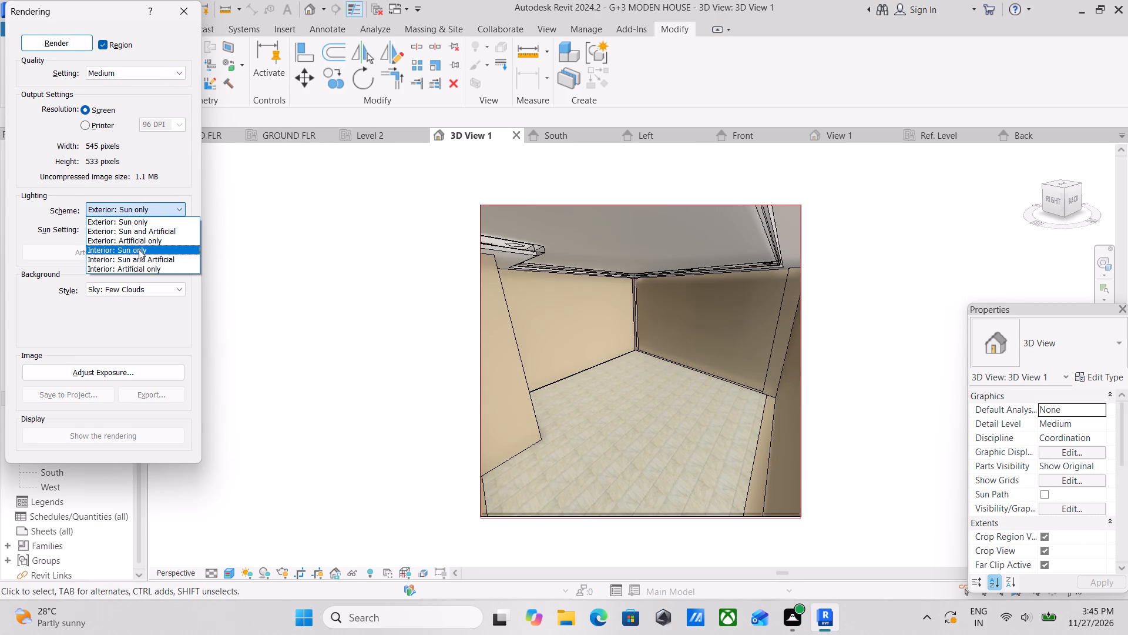
{"action": "left_click", "coordinate": [160, 245]}
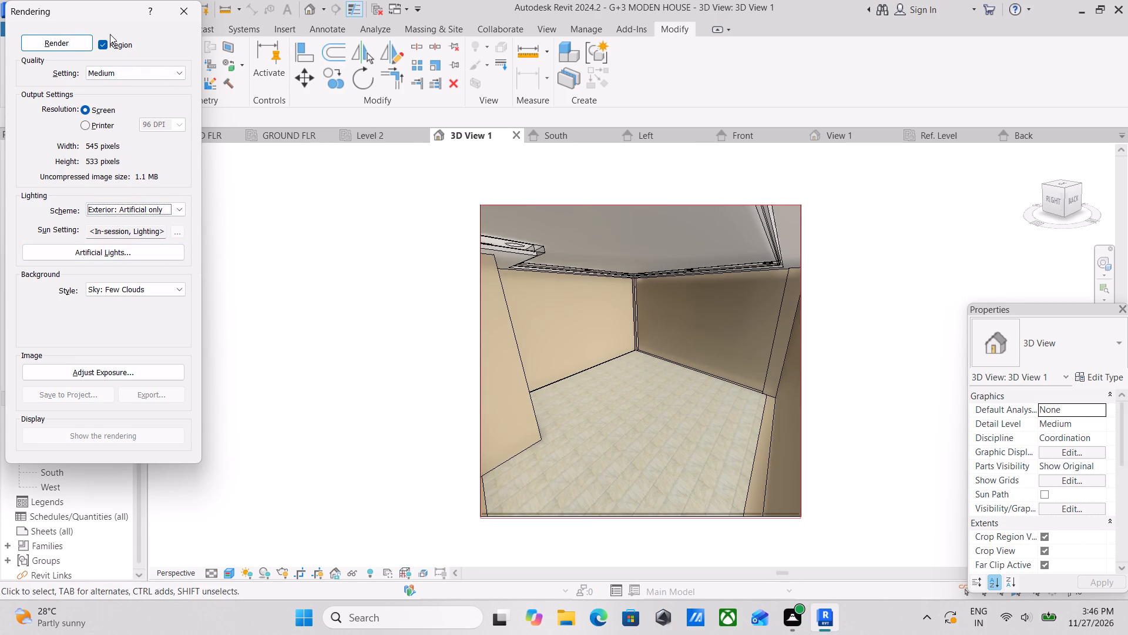
{"action": "left_click", "coordinate": [67, 44]}
{"action": "scroll", "coordinate": [630, 311], "scroll_direction": "up", "scroll_amount": 2}
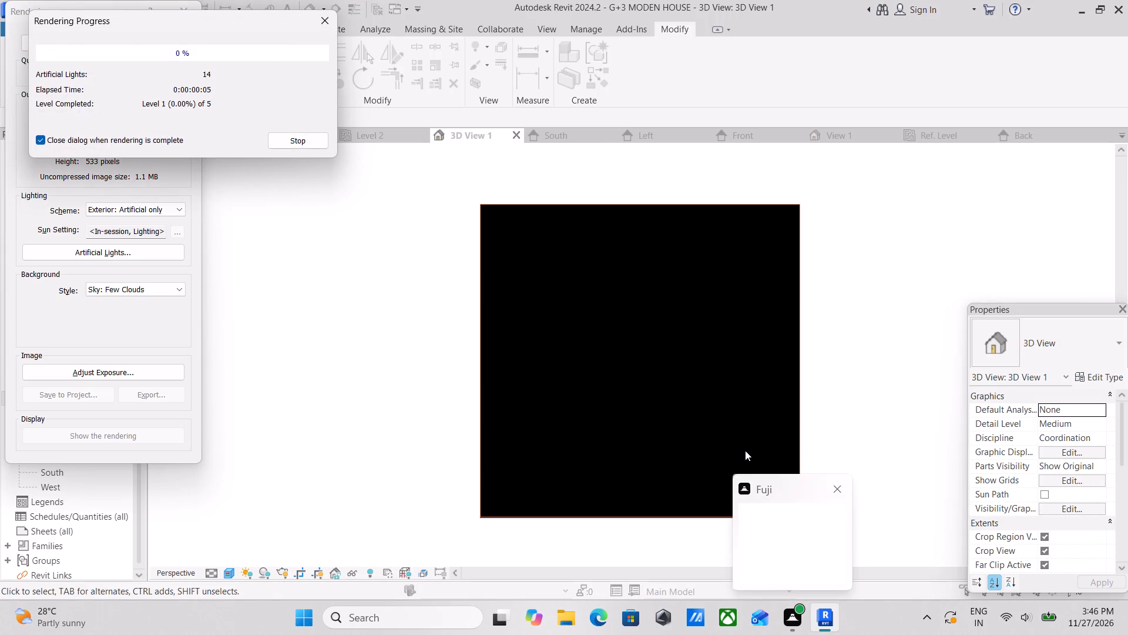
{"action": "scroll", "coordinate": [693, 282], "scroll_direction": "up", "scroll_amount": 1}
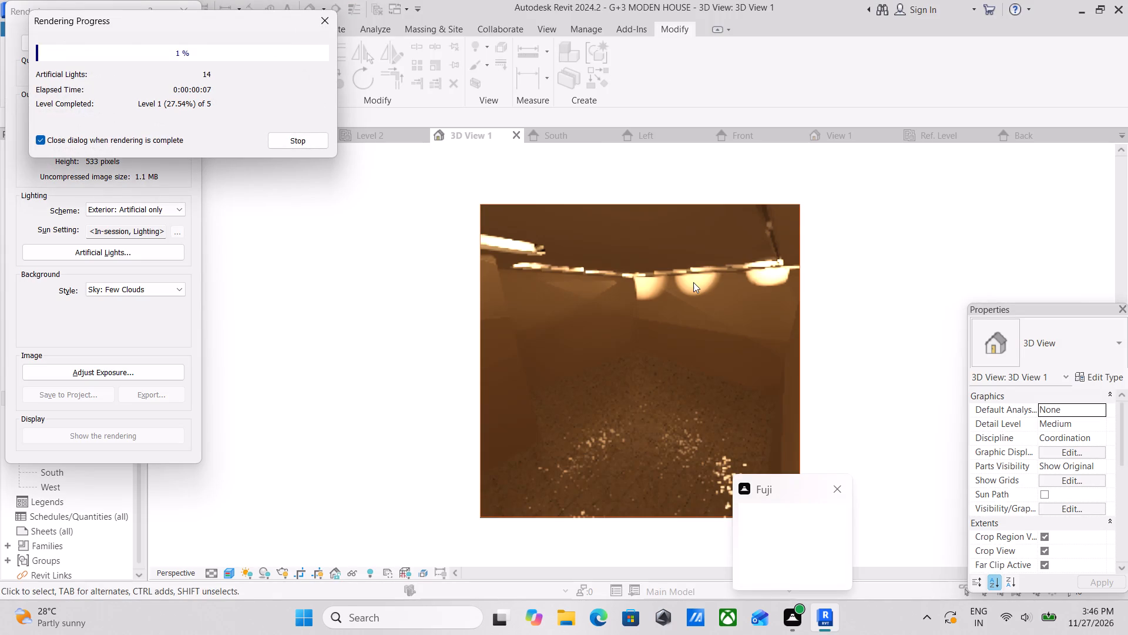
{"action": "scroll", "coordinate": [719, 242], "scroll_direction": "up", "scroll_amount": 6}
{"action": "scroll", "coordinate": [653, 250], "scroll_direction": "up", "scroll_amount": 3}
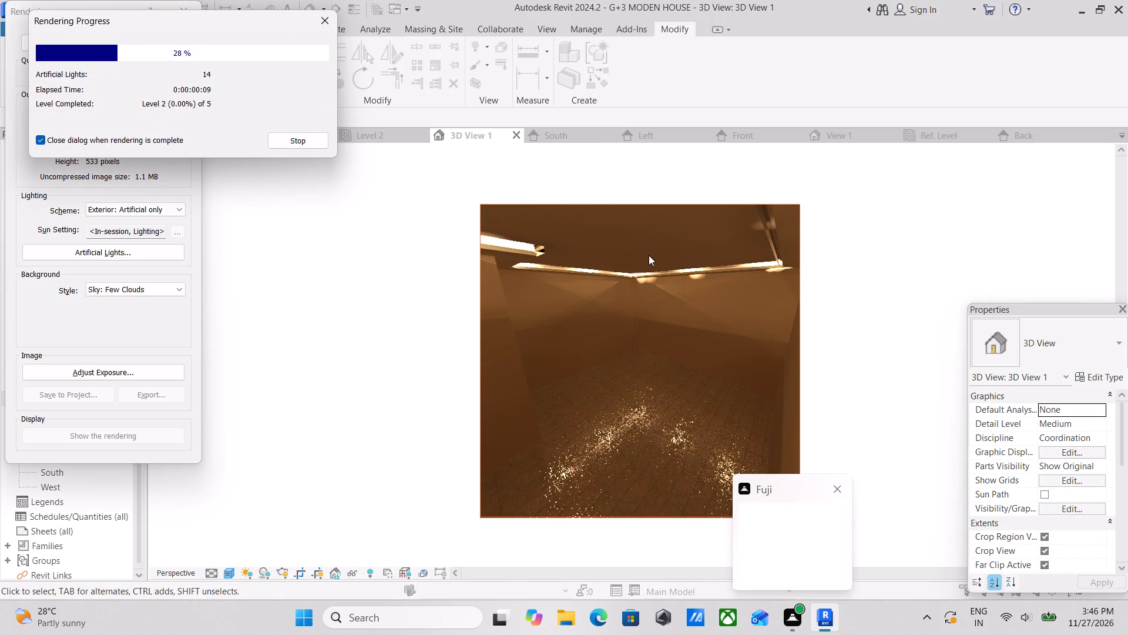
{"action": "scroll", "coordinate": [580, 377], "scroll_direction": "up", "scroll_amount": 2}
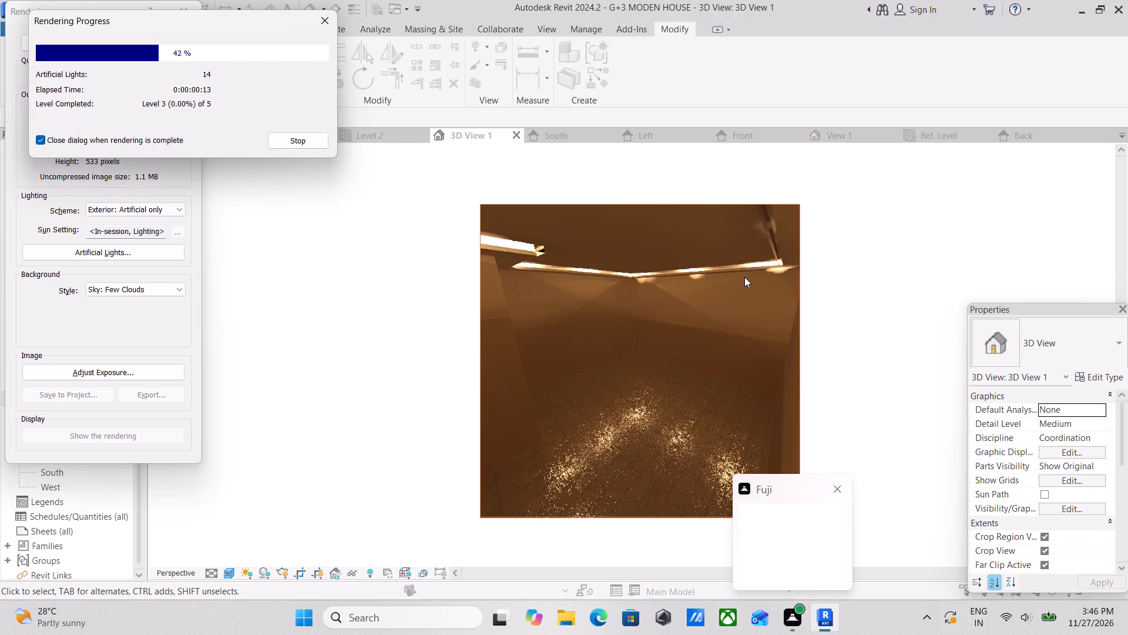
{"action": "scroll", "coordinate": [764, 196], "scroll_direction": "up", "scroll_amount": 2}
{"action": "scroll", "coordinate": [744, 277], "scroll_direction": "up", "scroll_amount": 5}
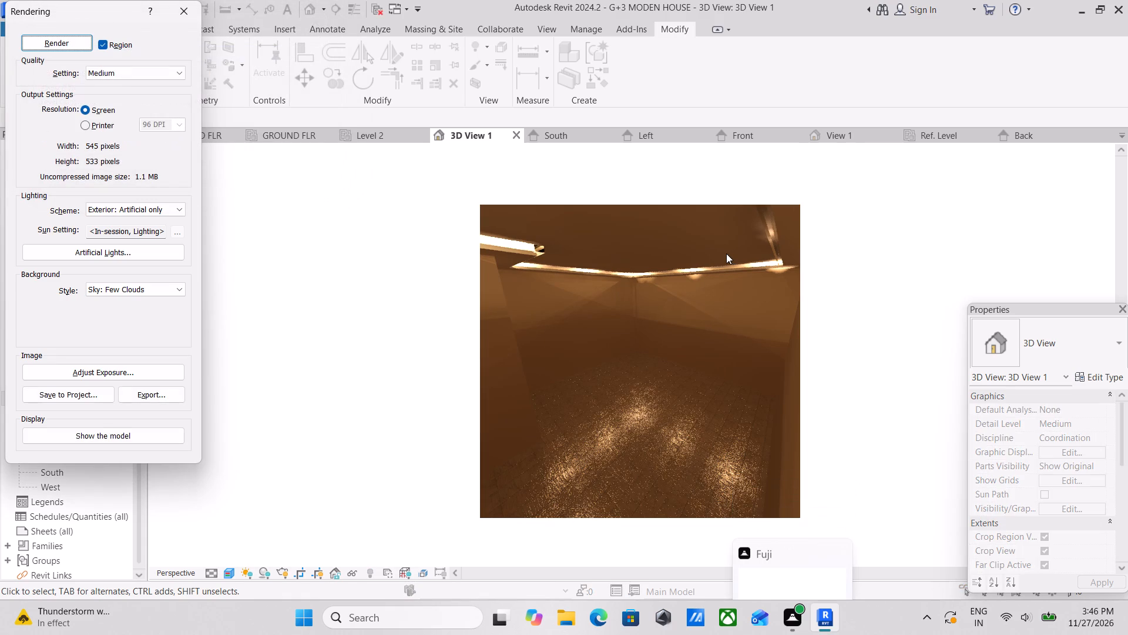
Examine the finished bedroom rendering, checking the light from the ceiling border fixtures on the ceiling, walls and floor.
{"action": "scroll", "coordinate": [643, 347], "scroll_direction": "up", "scroll_amount": 3}
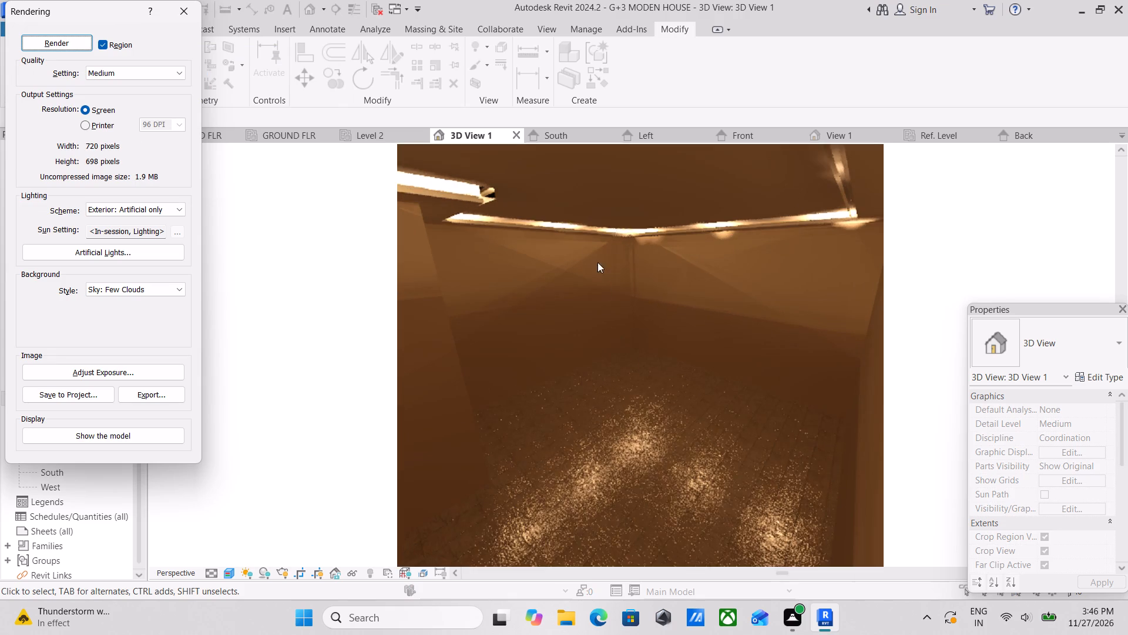
{"action": "scroll", "coordinate": [570, 245], "scroll_direction": "up", "scroll_amount": 6}
{"action": "scroll", "coordinate": [498, 218], "scroll_direction": "down", "scroll_amount": 4}
{"action": "scroll", "coordinate": [685, 294], "scroll_direction": "down", "scroll_amount": 2}
{"action": "middle_click_drag", "start_coordinate": [685, 294], "coordinate": [655, 239]}
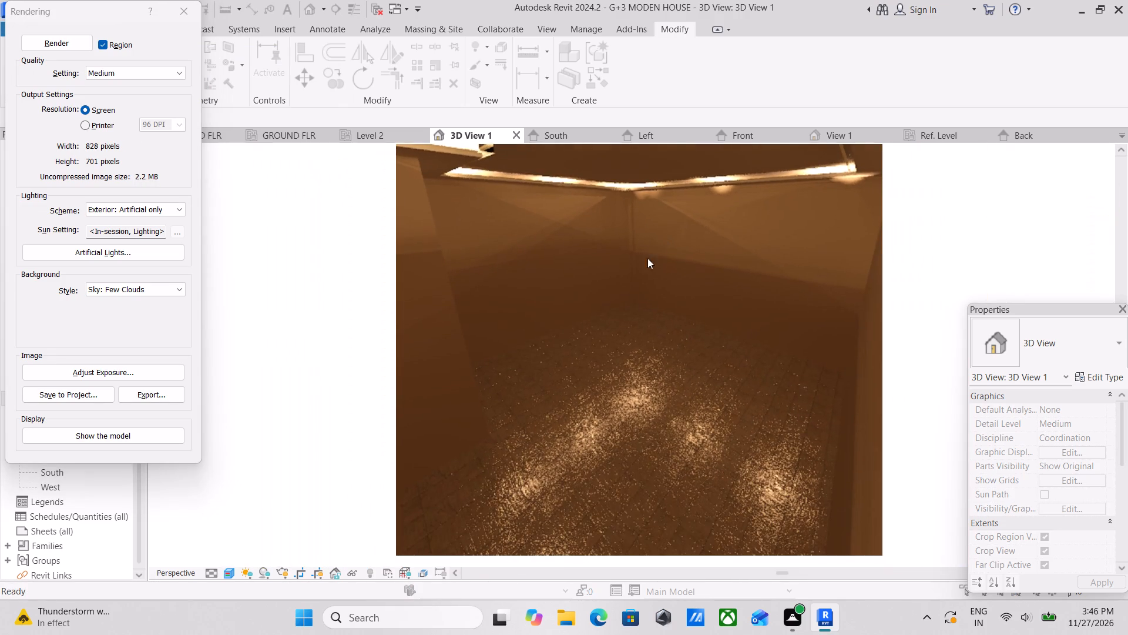
{"action": "middle_click_drag", "start_coordinate": [653, 326], "coordinate": [624, 303]}
{"action": "middle_click_drag", "start_coordinate": [560, 277], "coordinate": [546, 342]}
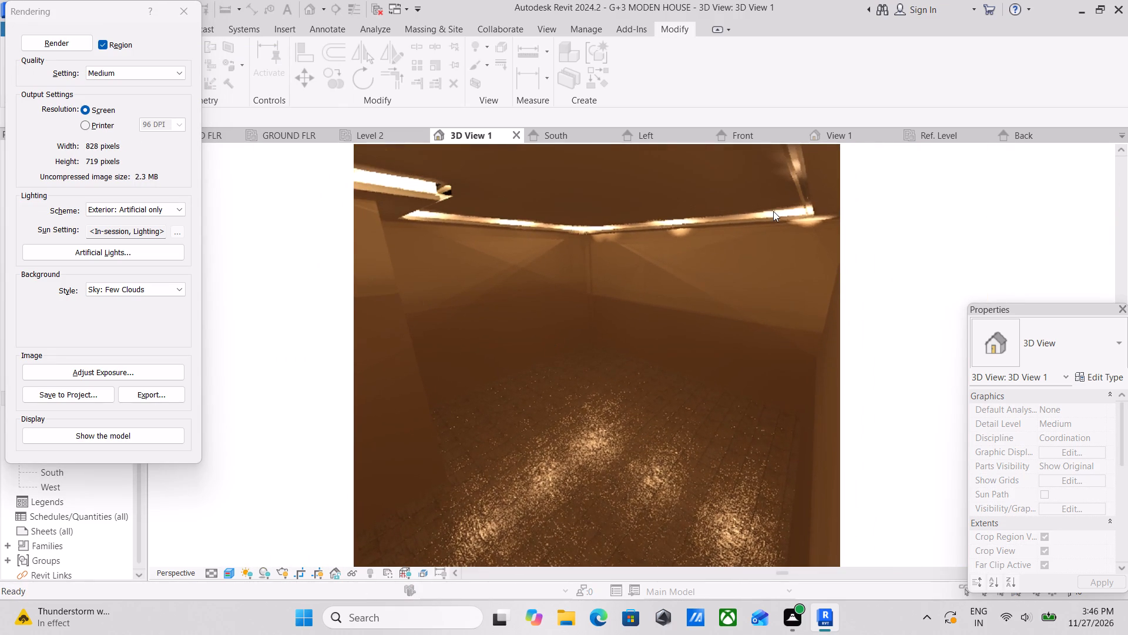
{"action": "scroll", "coordinate": [769, 214], "scroll_direction": "down", "scroll_amount": 1}
{"action": "middle_click_drag", "start_coordinate": [767, 222], "coordinate": [751, 319]}
{"action": "left_click", "coordinate": [827, 236]}
{"action": "left_click", "coordinate": [806, 242]}
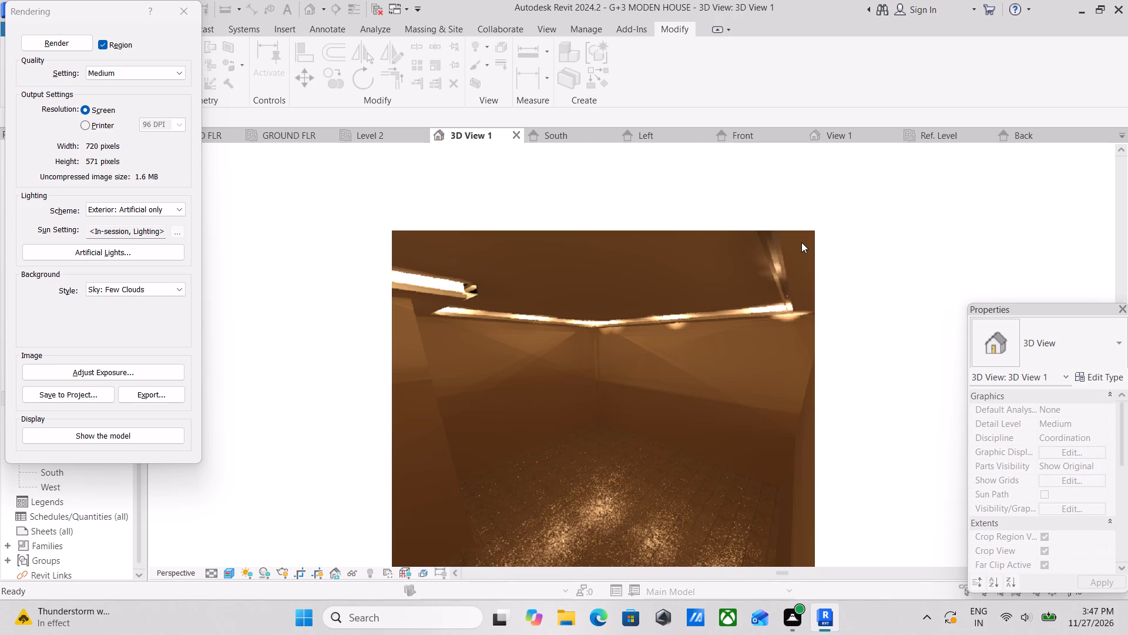
{"action": "scroll", "coordinate": [774, 219], "scroll_direction": "down", "scroll_amount": 1}
{"action": "middle_click_drag", "start_coordinate": [721, 257], "coordinate": [760, 228]}
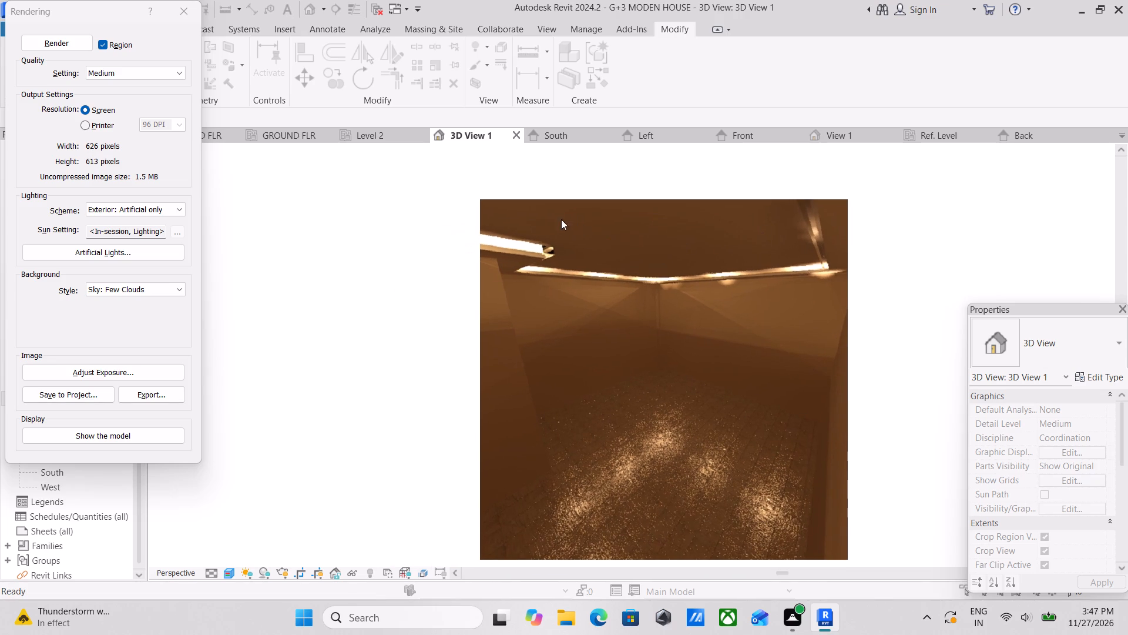
{"action": "middle_click_drag", "start_coordinate": [678, 242], "coordinate": [610, 243]}
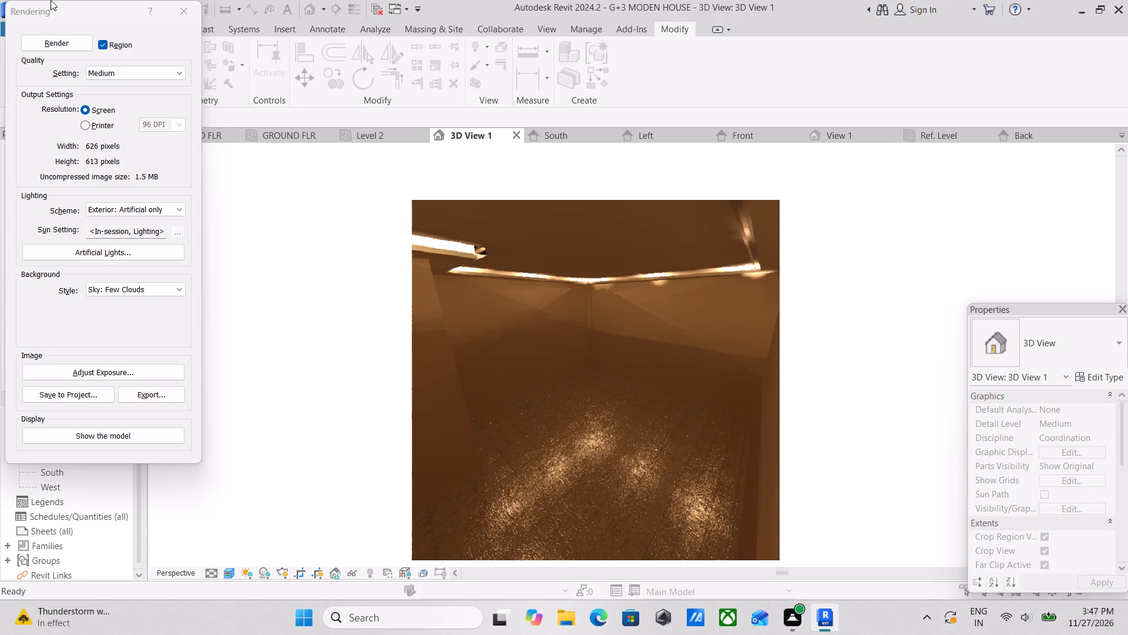
Close the rendering settings and show the fixture-lined bedroom in the GROUND FLR reflected ceiling plan.
{"action": "left_click", "coordinate": [195, 11]}
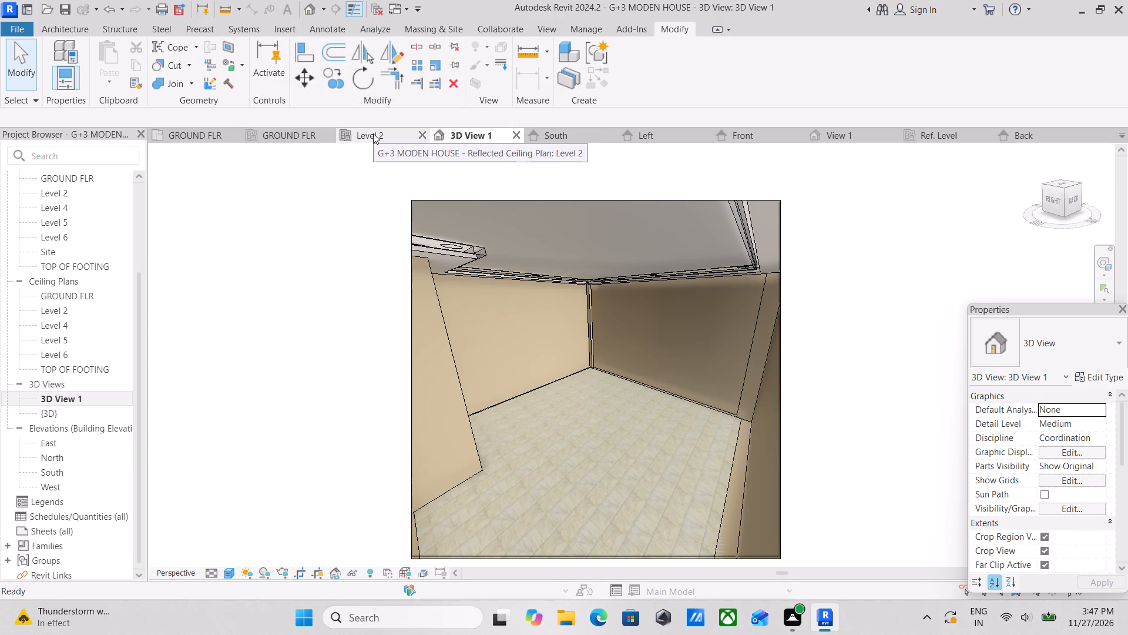
{"action": "scroll", "coordinate": [376, 204], "scroll_direction": "down", "scroll_amount": 2}
{"action": "middle_click_drag", "start_coordinate": [456, 231], "coordinate": [394, 235]}
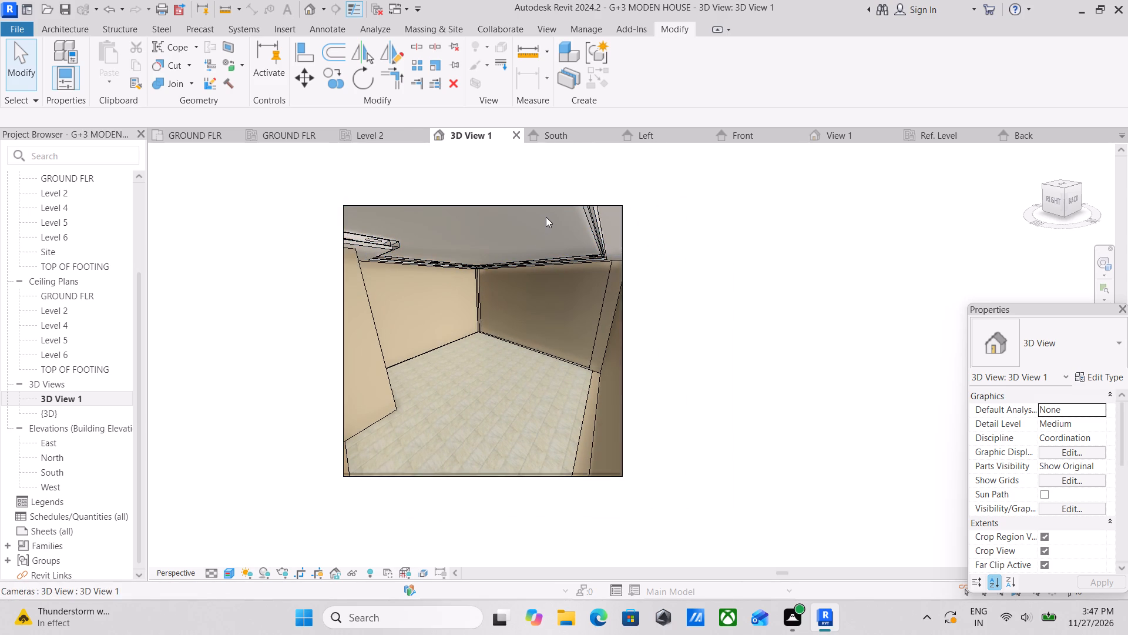
{"action": "left_click", "coordinate": [364, 135]}
{"action": "scroll", "coordinate": [392, 188], "scroll_direction": "down", "scroll_amount": 2}
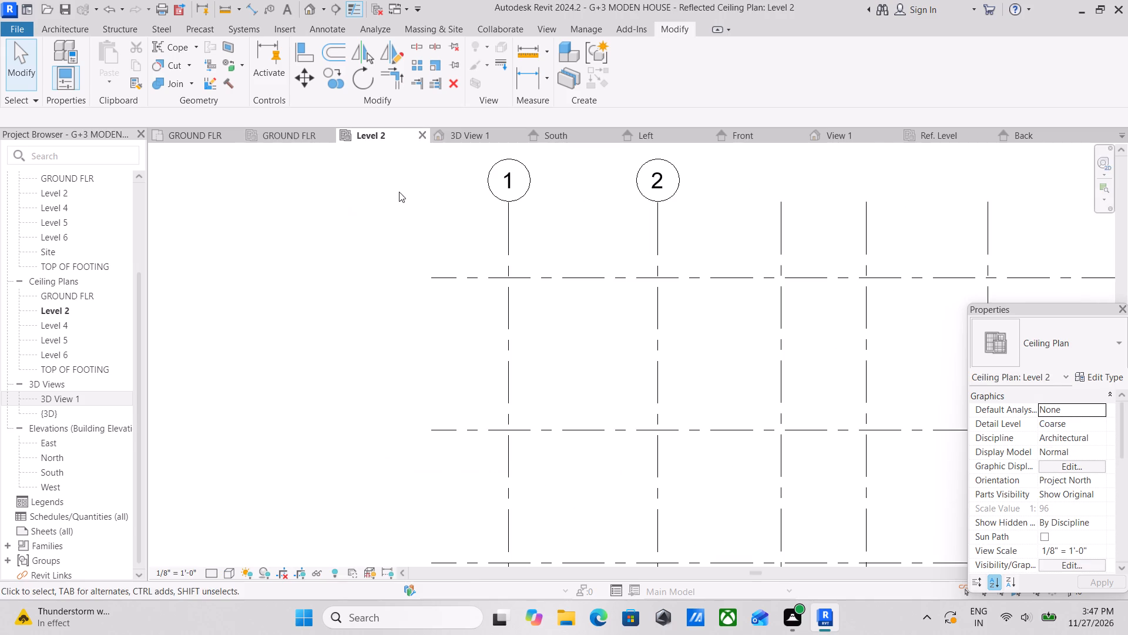
{"action": "left_click", "coordinate": [290, 138]}
{"action": "scroll", "coordinate": [530, 259], "scroll_direction": "down", "scroll_amount": 2}
{"action": "middle_click_drag", "start_coordinate": [577, 255], "coordinate": [589, 301]}
{"action": "scroll", "coordinate": [588, 293], "scroll_direction": "down", "scroll_amount": 1}
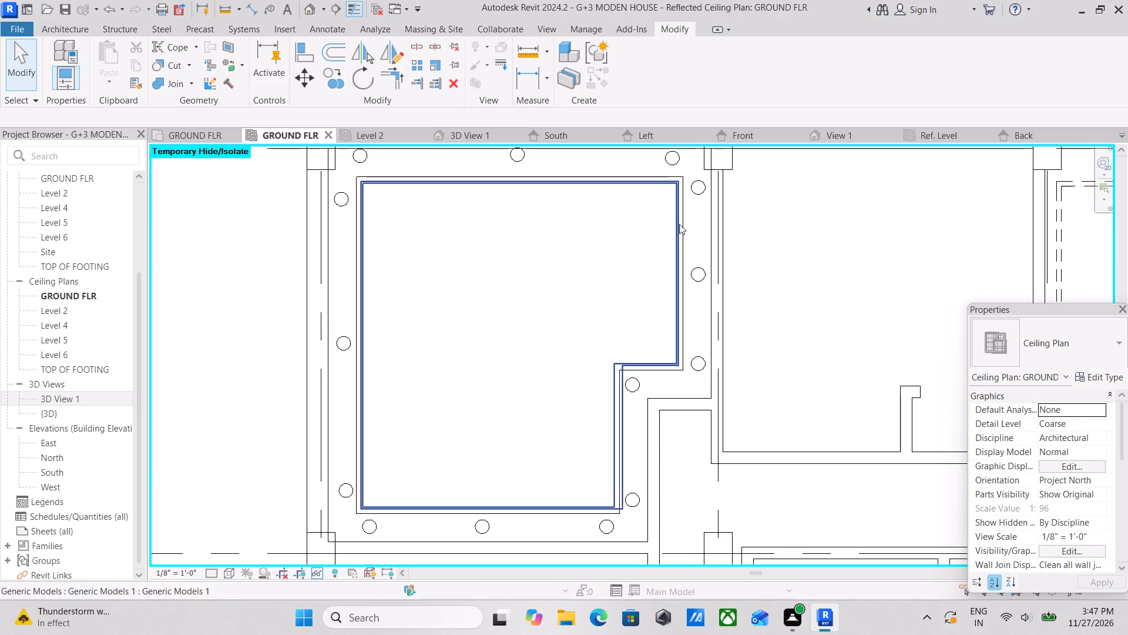
{"action": "middle_click_drag", "start_coordinate": [680, 224], "coordinate": [676, 300]}
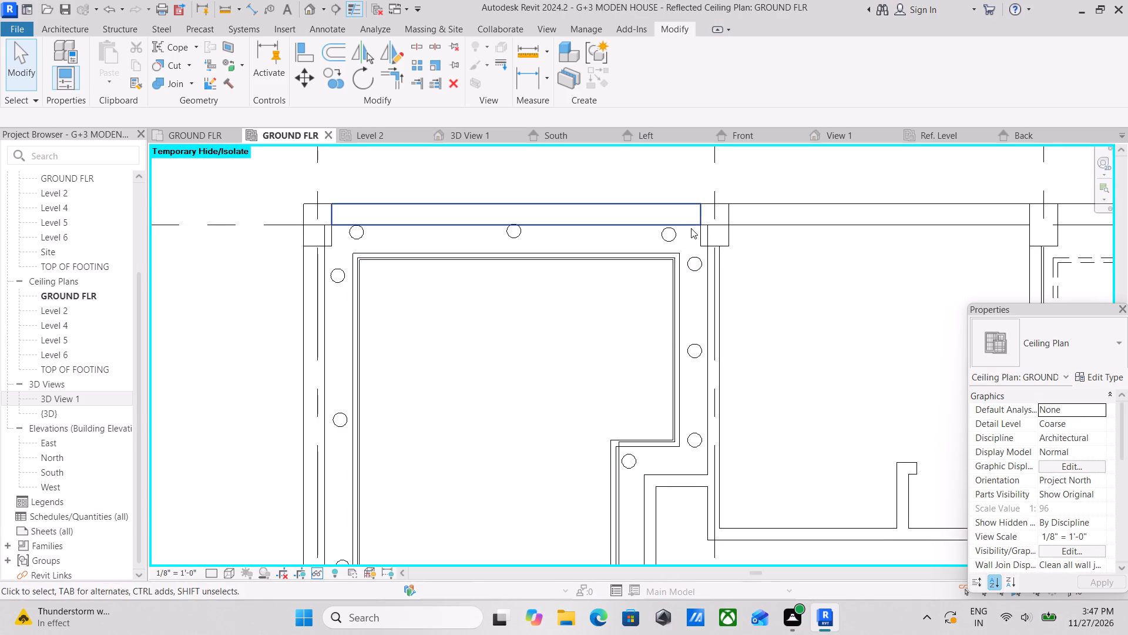
{"action": "scroll", "coordinate": [415, 226], "scroll_direction": "up", "scroll_amount": 3}
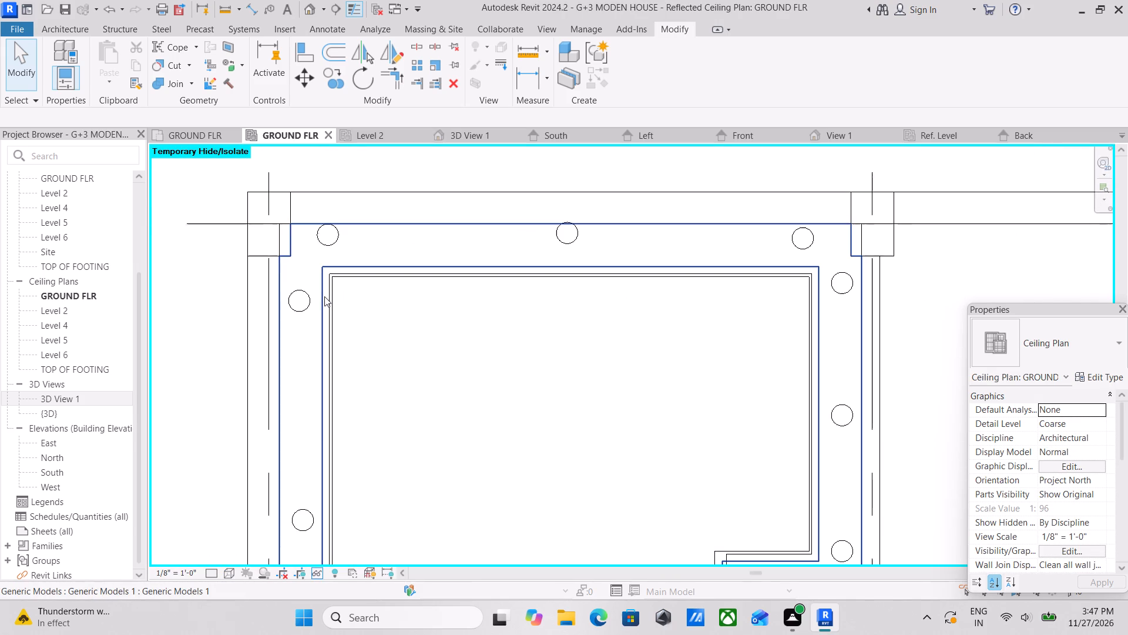
Select the bedroom's white ceiling 6" border and inspect its edges and the disc fixtures around it.
{"action": "left_click", "coordinate": [324, 269]}
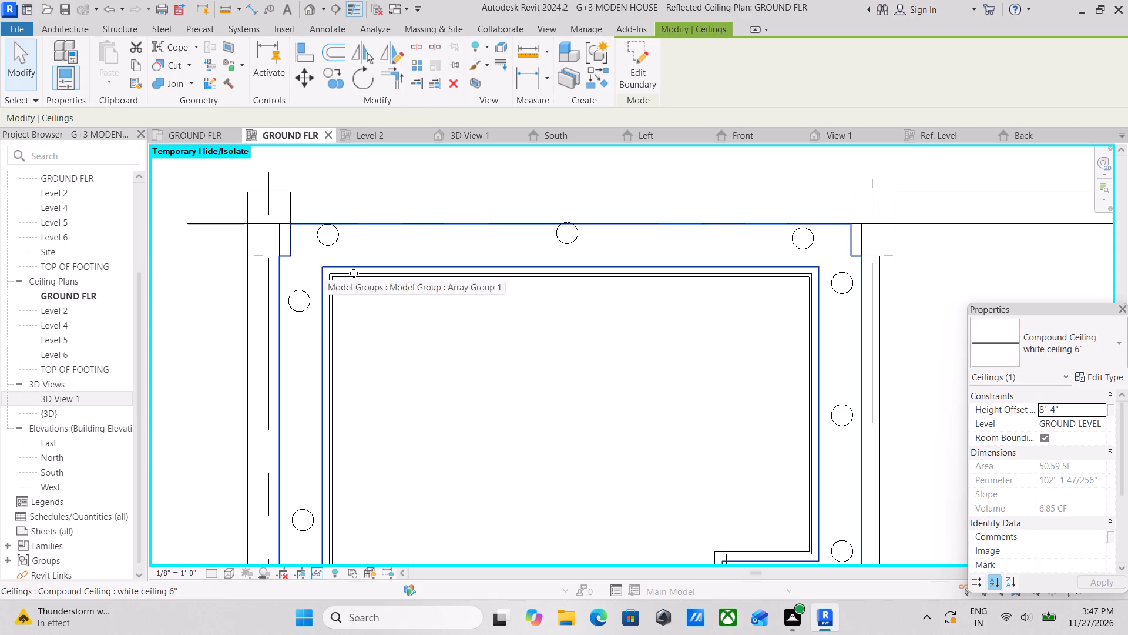
{"action": "middle_click_drag", "start_coordinate": [438, 283], "coordinate": [426, 190]}
{"action": "scroll", "coordinate": [488, 249], "scroll_direction": "down", "scroll_amount": 1}
{"action": "middle_click_drag", "start_coordinate": [488, 249], "coordinate": [499, 271]}
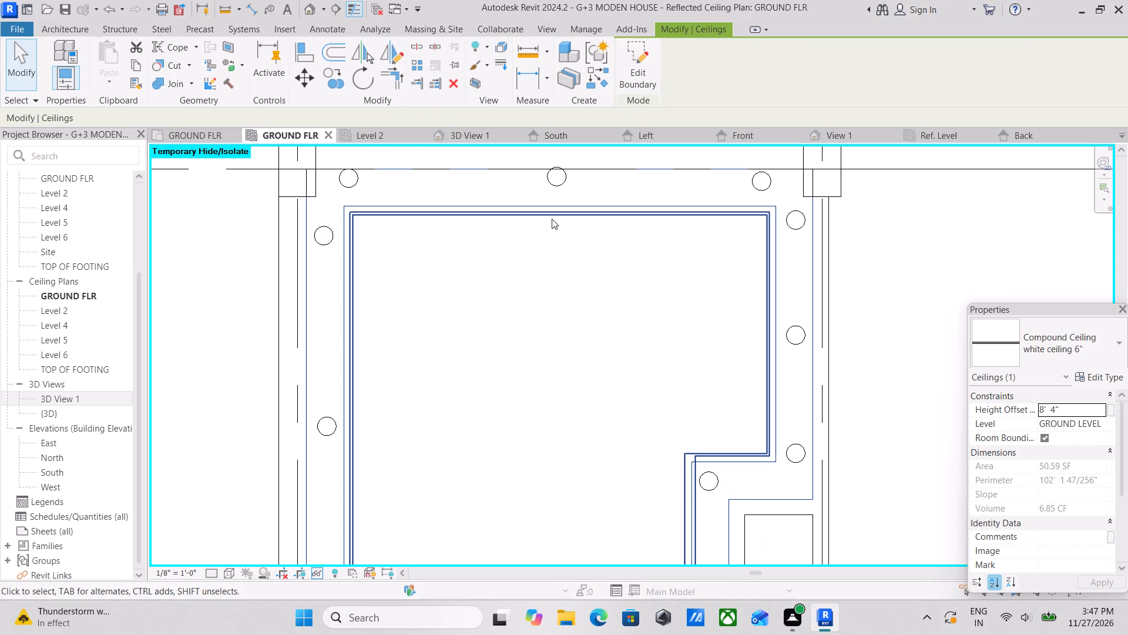
{"action": "left_click", "coordinate": [770, 359]}
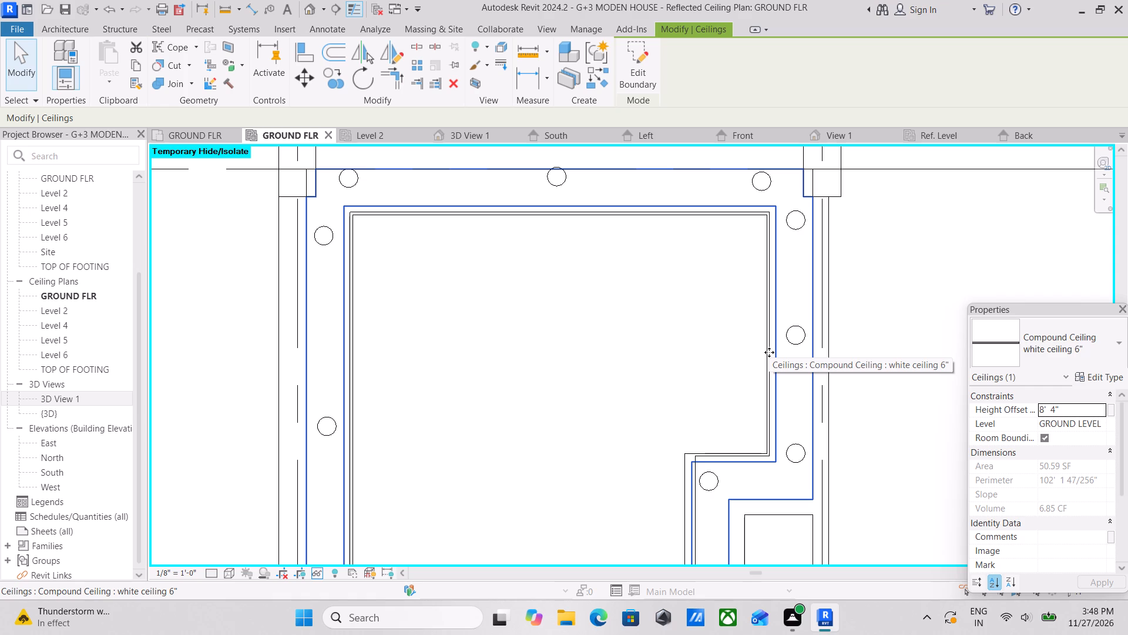
{"action": "scroll", "coordinate": [770, 343], "scroll_direction": "down", "scroll_amount": 2}
{"action": "scroll", "coordinate": [729, 185], "scroll_direction": "up", "scroll_amount": 2}
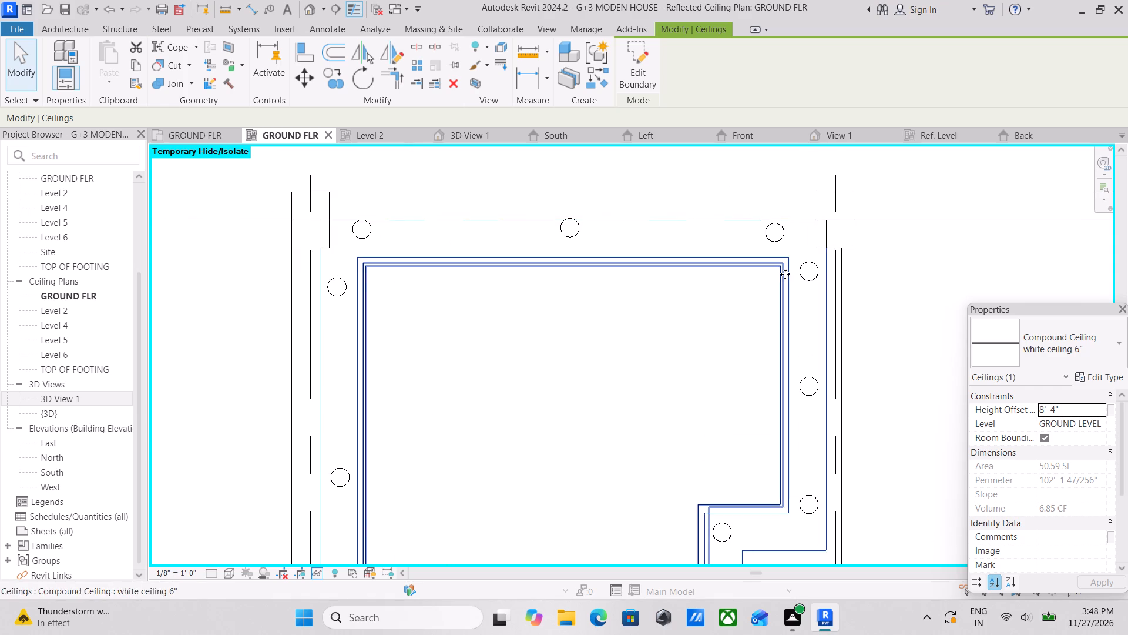
{"action": "left_click", "coordinate": [821, 315]}
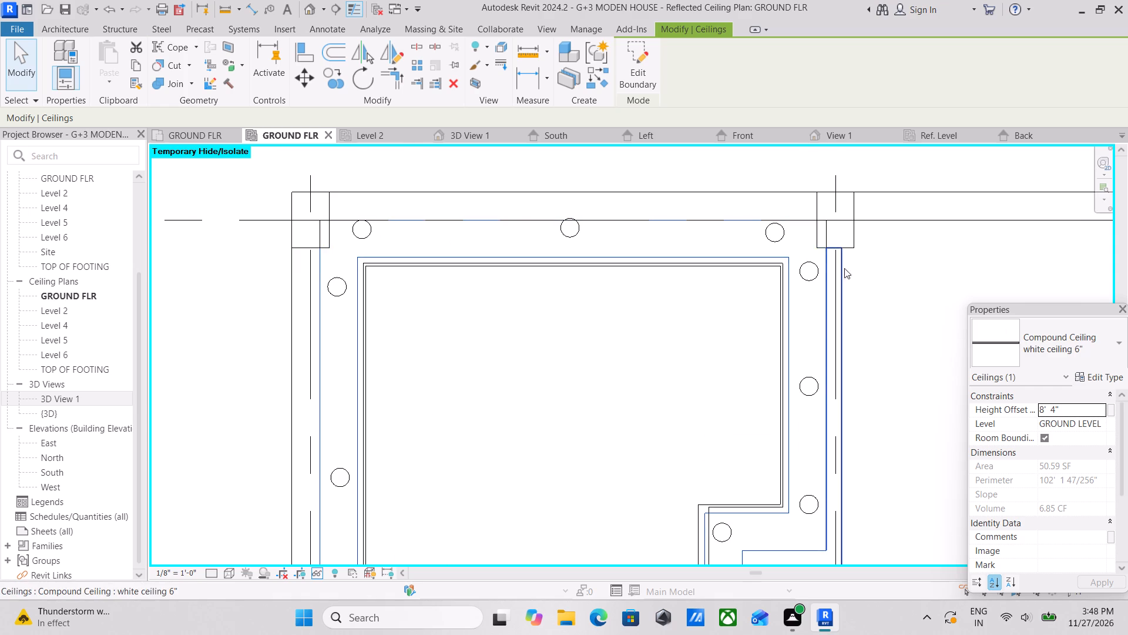
{"action": "middle_click_drag", "start_coordinate": [855, 235], "coordinate": [676, 139]}
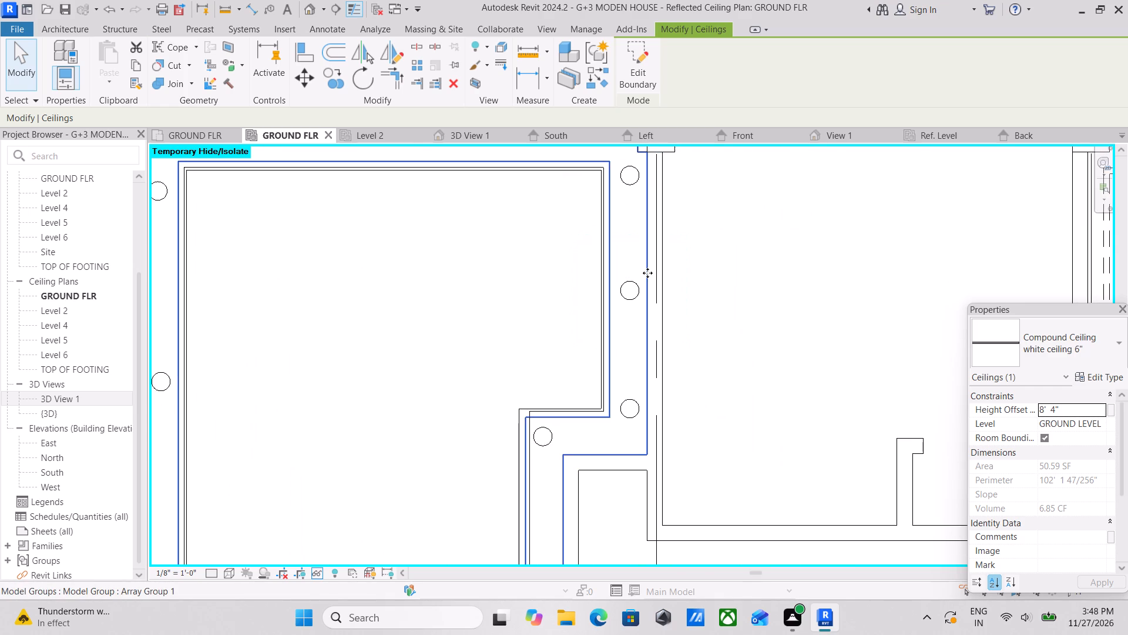
{"action": "left_click", "coordinate": [647, 273]}
Survey the other ground-floor rooms in the ceiling plan, comparing them with the bedroom that has the fixture border.
{"action": "scroll", "coordinate": [726, 249], "scroll_direction": "down", "scroll_amount": 2}
{"action": "middle_click_drag", "start_coordinate": [726, 249], "coordinate": [738, 191]}
{"action": "scroll", "coordinate": [738, 191], "scroll_direction": "down", "scroll_amount": 1}
{"action": "middle_click_drag", "start_coordinate": [738, 191], "coordinate": [513, 269]}
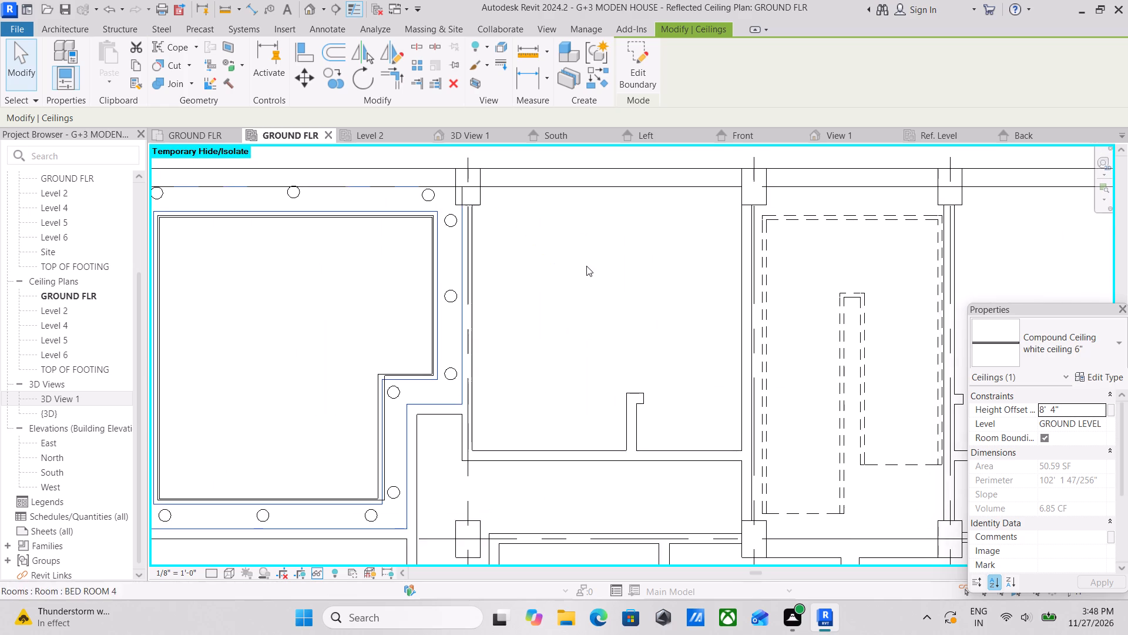
{"action": "scroll", "coordinate": [587, 266], "scroll_direction": "down", "scroll_amount": 2}
{"action": "middle_click_drag", "start_coordinate": [587, 266], "coordinate": [596, 273]}
{"action": "middle_click_drag", "start_coordinate": [596, 273], "coordinate": [627, 232]}
{"action": "scroll", "coordinate": [607, 255], "scroll_direction": "down", "scroll_amount": 2}
{"action": "middle_click_drag", "start_coordinate": [627, 232], "coordinate": [476, 255]}
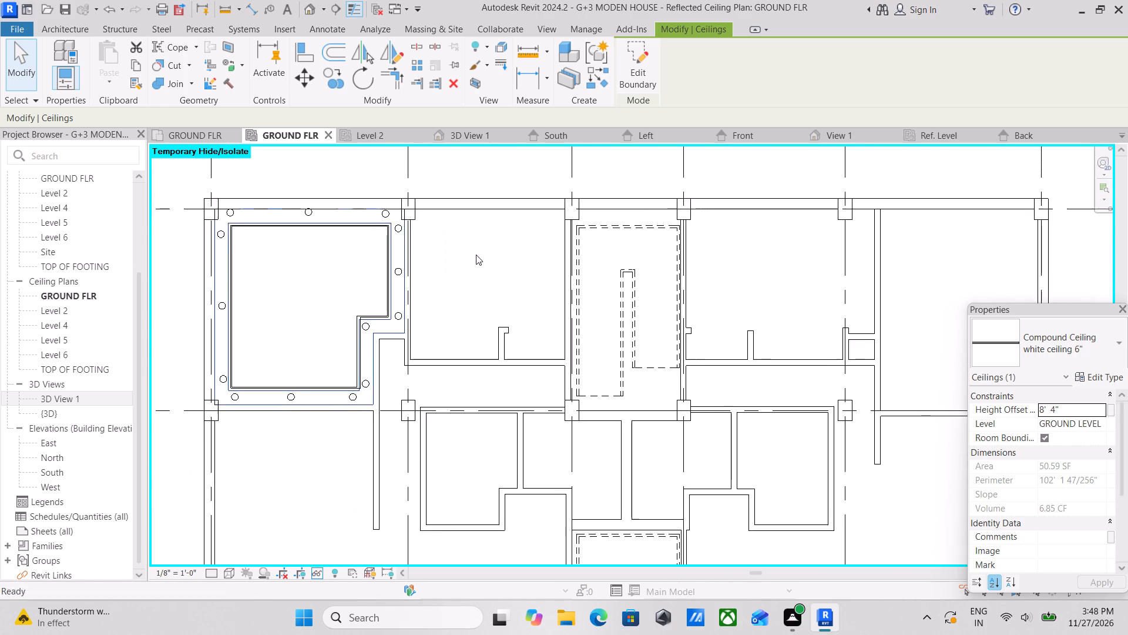
{"action": "scroll", "coordinate": [719, 268], "scroll_direction": "down", "scroll_amount": 1}
{"action": "middle_click_drag", "start_coordinate": [719, 268], "coordinate": [549, 248]}
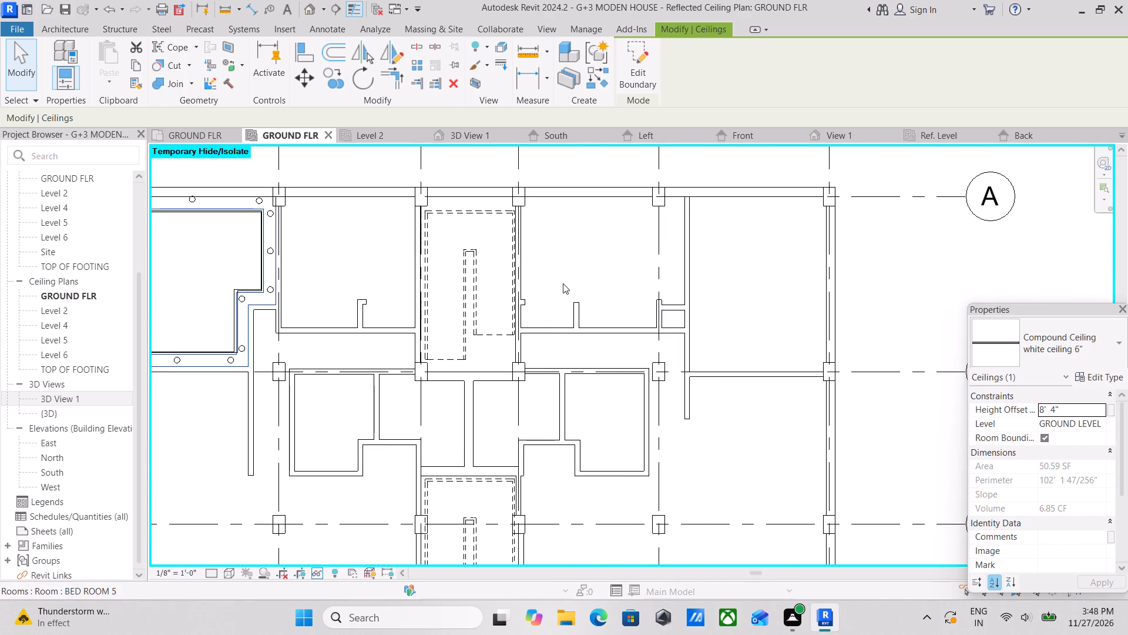
{"action": "middle_click_drag", "start_coordinate": [678, 296], "coordinate": [738, 273]}
{"action": "middle_click_drag", "start_coordinate": [511, 272], "coordinate": [608, 243]}
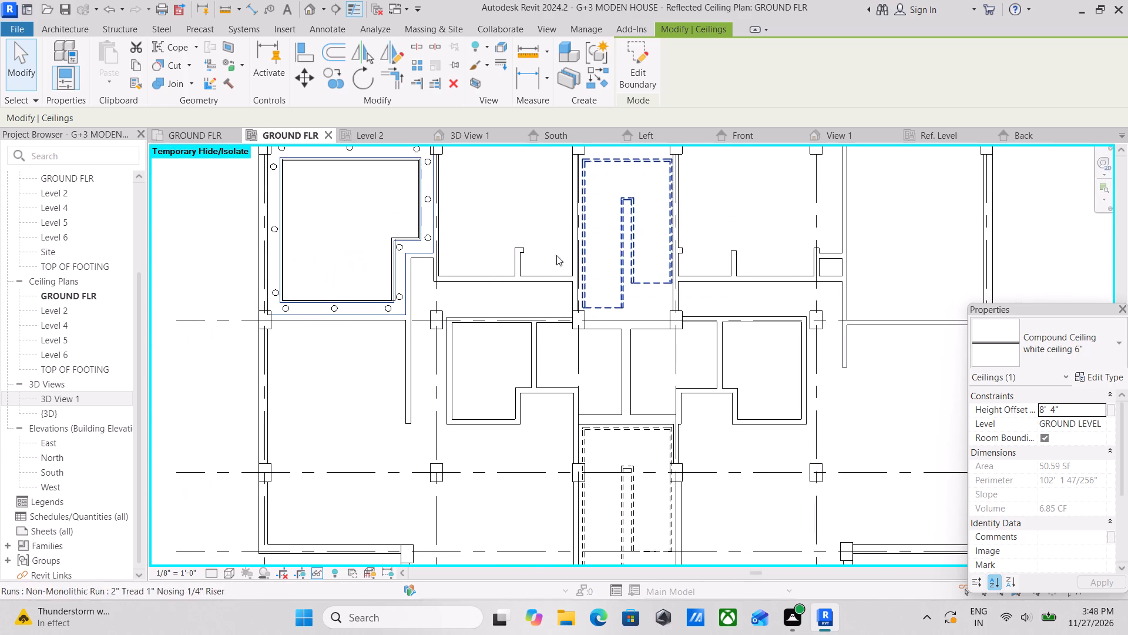
{"action": "middle_click_drag", "start_coordinate": [424, 233], "coordinate": [512, 287]}
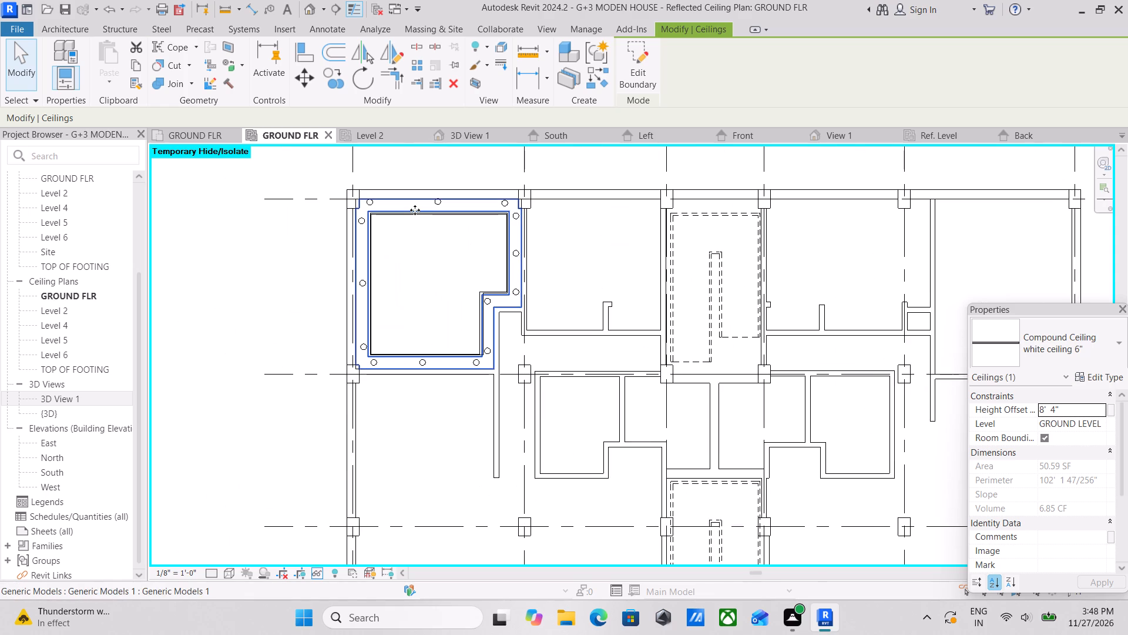
Nudge the middle disc fixture on the bedroom's upper border inward, until its offset dimension from the wall is 0' - 9 1/4".
{"action": "left_click", "coordinate": [415, 210]}
{"action": "scroll", "coordinate": [415, 210], "scroll_direction": "up", "scroll_amount": 3}
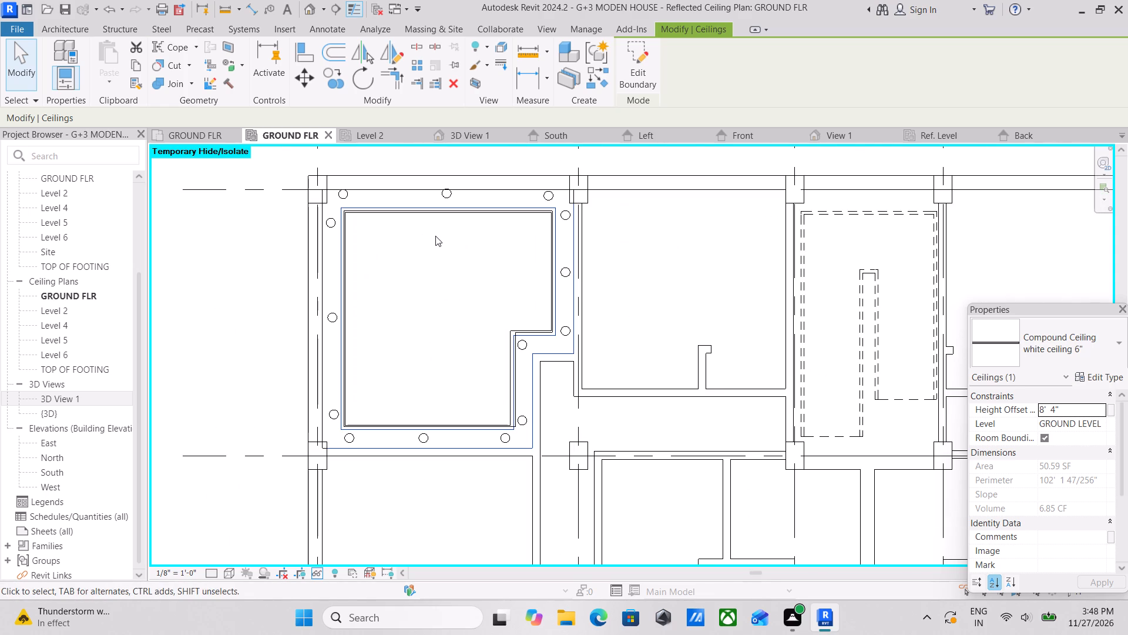
{"action": "scroll", "coordinate": [435, 236], "scroll_direction": "down", "scroll_amount": 2}
{"action": "middle_click_drag", "start_coordinate": [435, 236], "coordinate": [485, 327]}
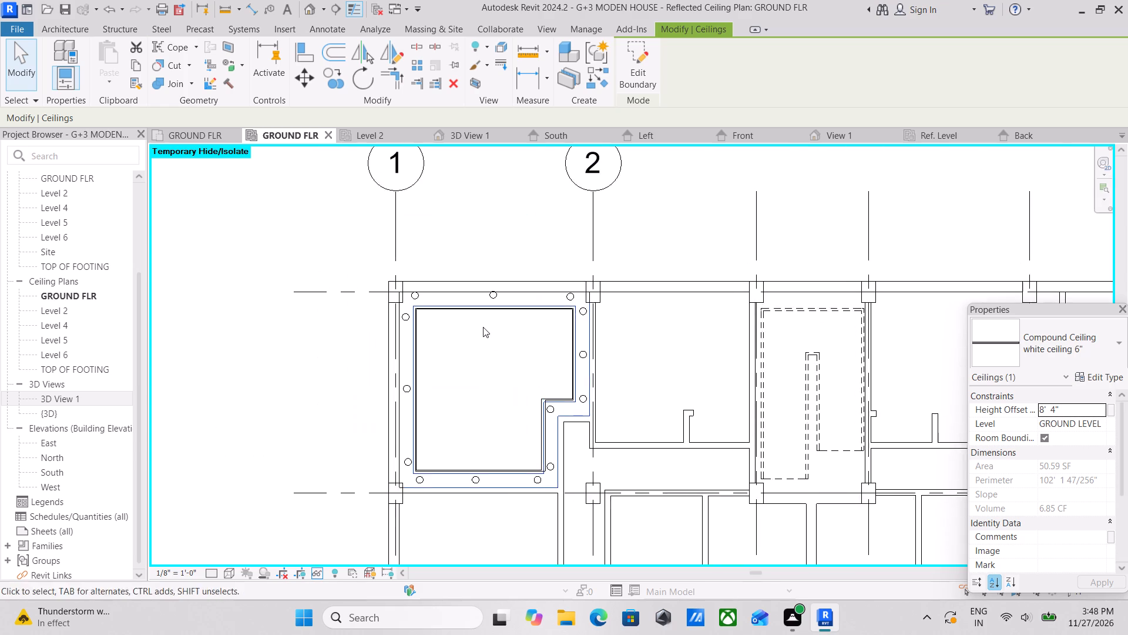
{"action": "scroll", "coordinate": [409, 267], "scroll_direction": "up", "scroll_amount": 6}
{"action": "left_click", "coordinate": [507, 329]}
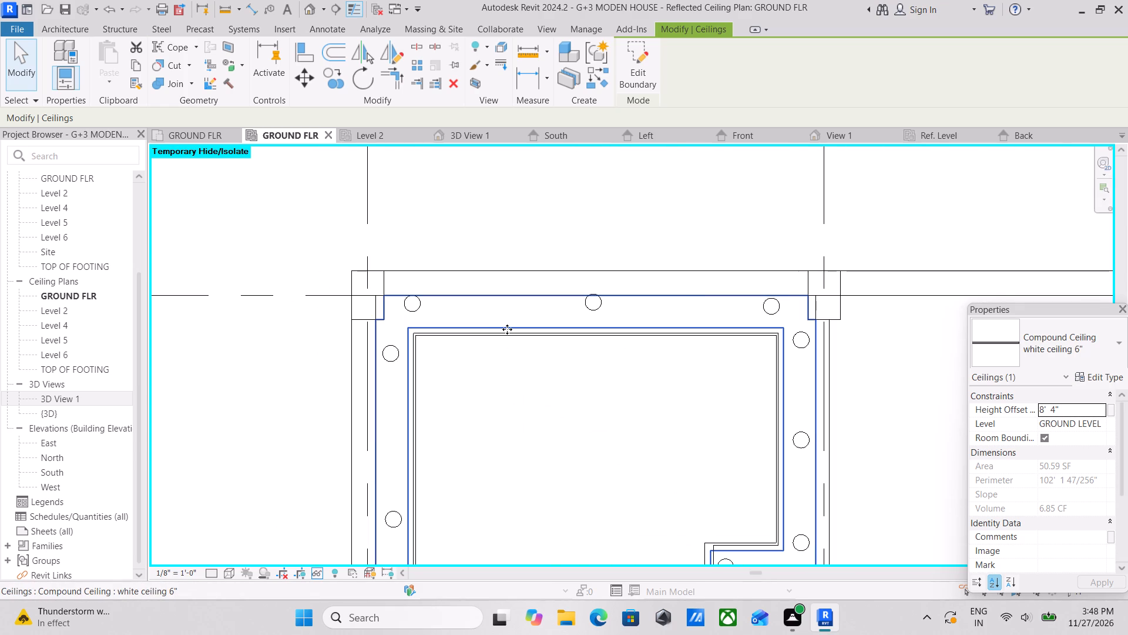
{"action": "scroll", "coordinate": [538, 315], "scroll_direction": "up", "scroll_amount": 3}
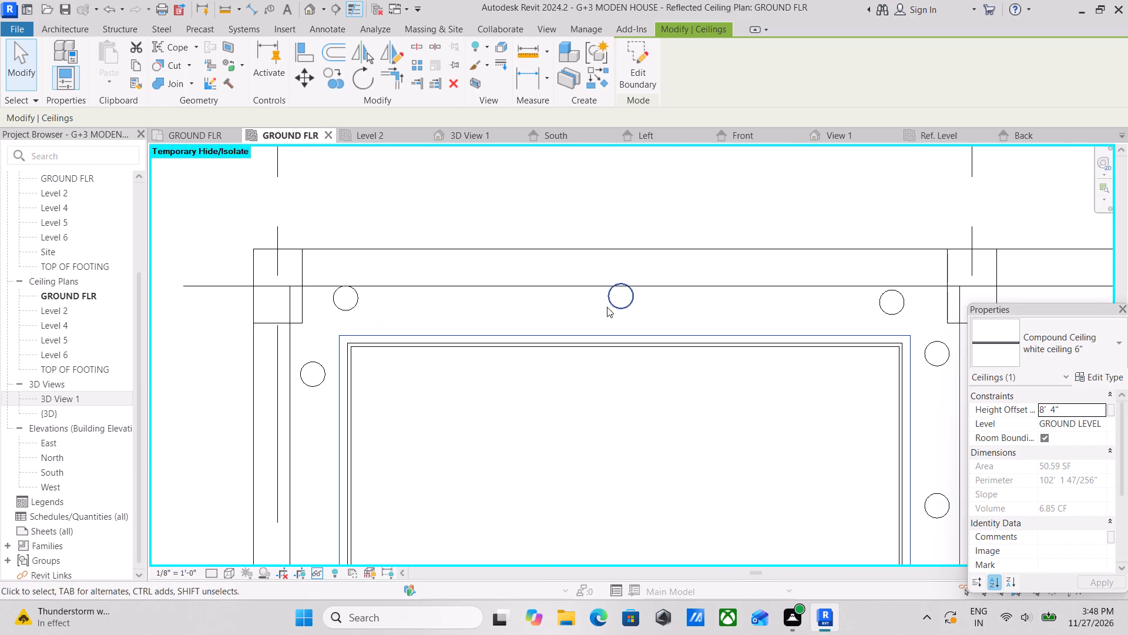
{"action": "left_click", "coordinate": [615, 306]}
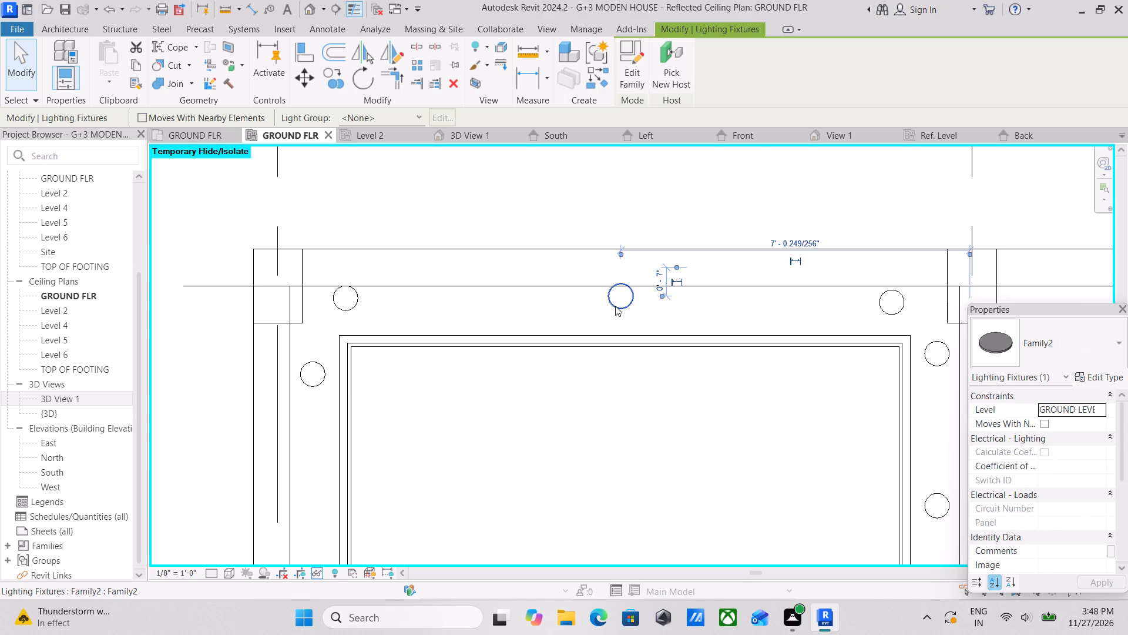
{"action": "key", "text": "Down"}
{"action": "key", "text": "Down"}
{"action": "key", "text": "Down"}
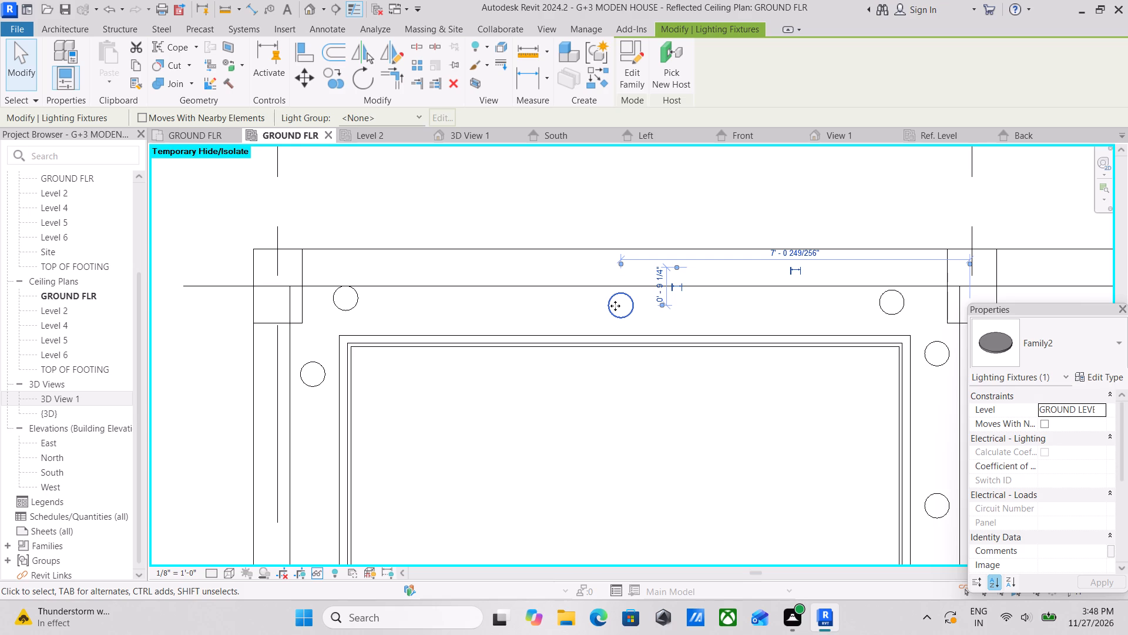
Nudge the disc fixture at the right end of the bedroom's upper border two increments inward from the wall.
{"action": "scroll", "coordinate": [807, 322], "scroll_direction": "up", "scroll_amount": 1}
{"action": "middle_click_drag", "start_coordinate": [858, 311], "coordinate": [674, 331]}
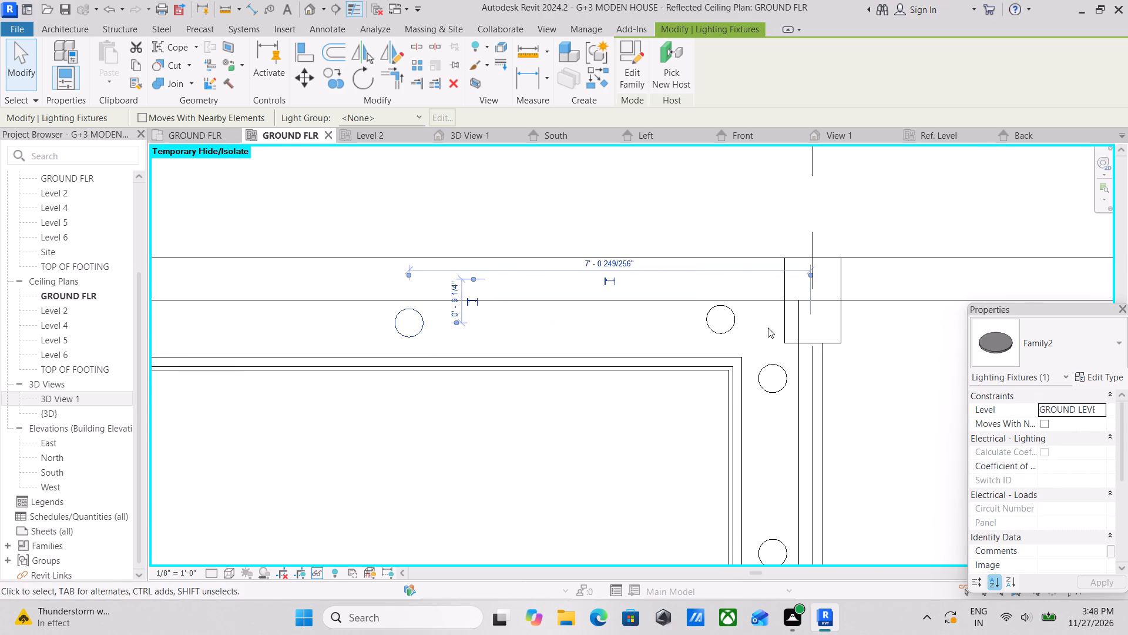
{"action": "left_click", "coordinate": [731, 330]}
{"action": "key", "text": "Down"}
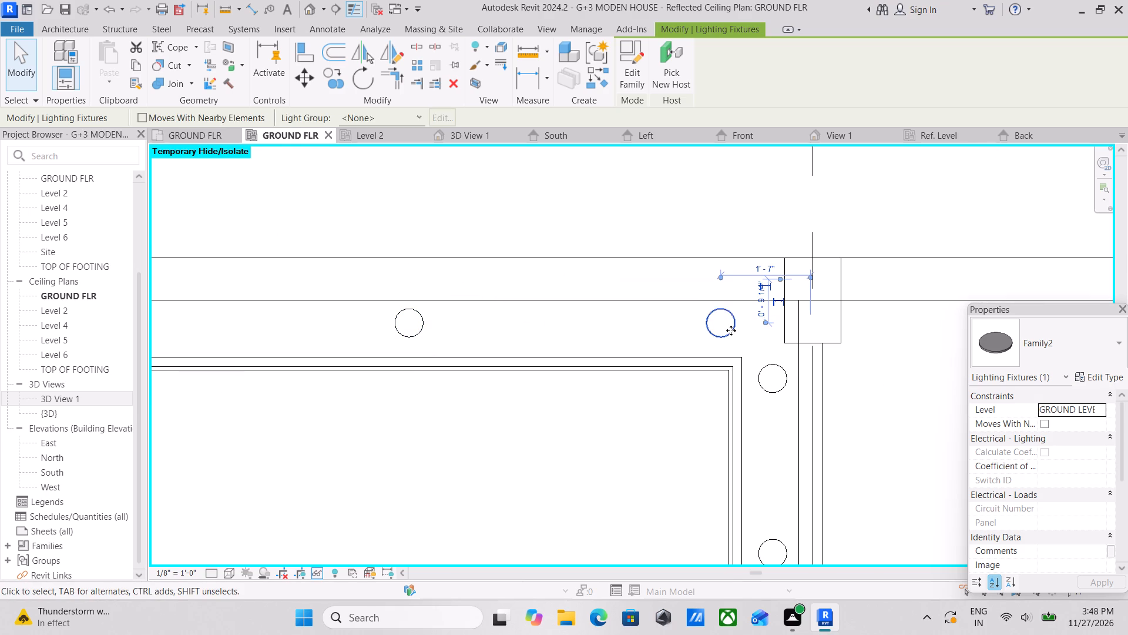
{"action": "key", "text": "Down"}
Nudge the uppermost disc fixture on the bedroom's right-hand border inward, until its offset from the wall is 0' - 9".
{"action": "scroll", "coordinate": [773, 373], "scroll_direction": "down", "scroll_amount": 1}
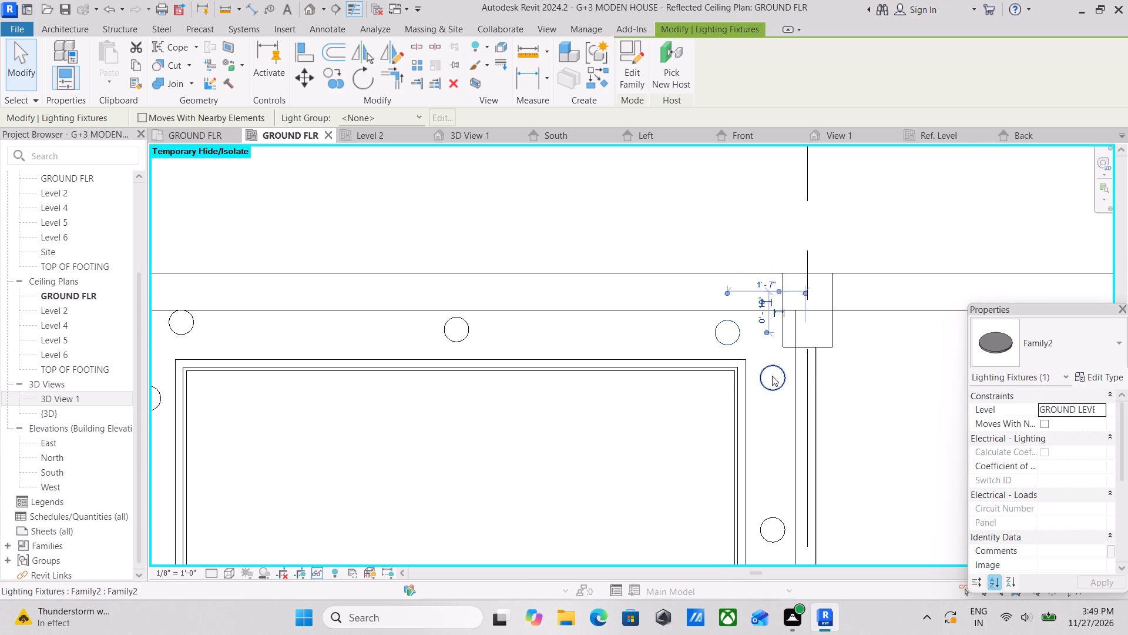
{"action": "left_click", "coordinate": [773, 376]}
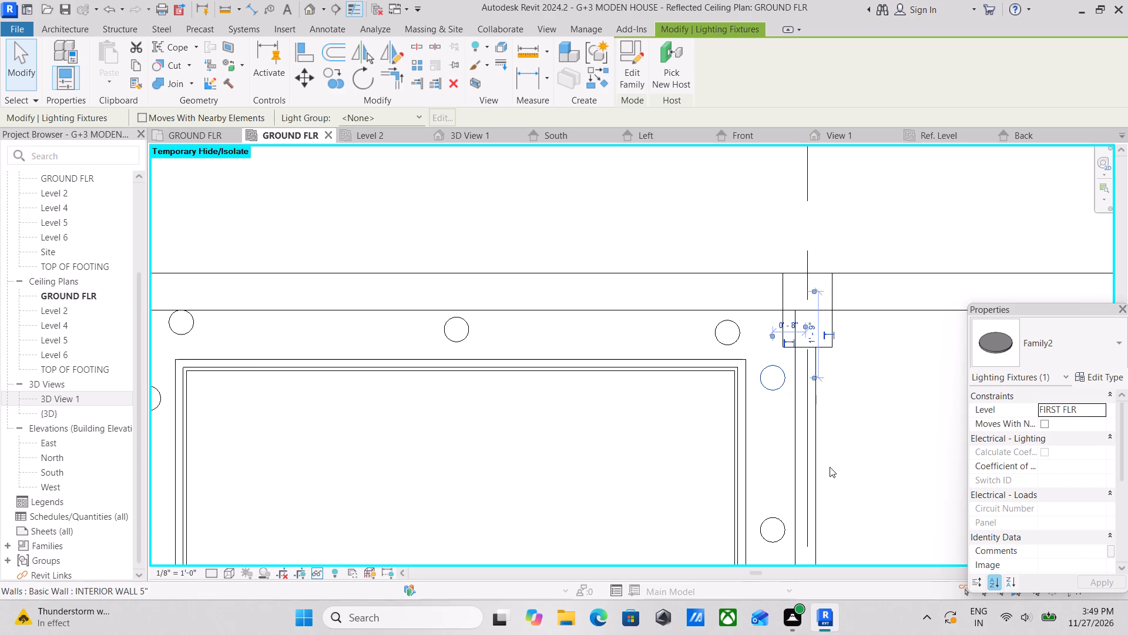
{"action": "scroll", "coordinate": [798, 432], "scroll_direction": "down", "scroll_amount": 1}
{"action": "left_click", "coordinate": [777, 390]}
{"action": "middle_click_drag", "start_coordinate": [773, 431], "coordinate": [782, 401]}
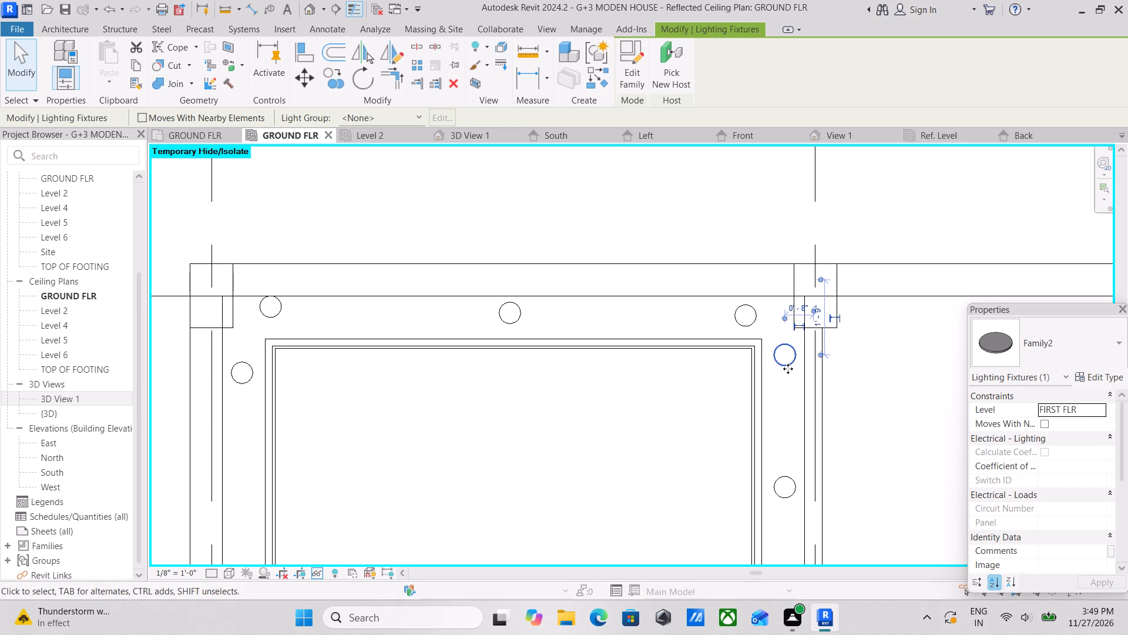
{"action": "key", "text": "Left"}
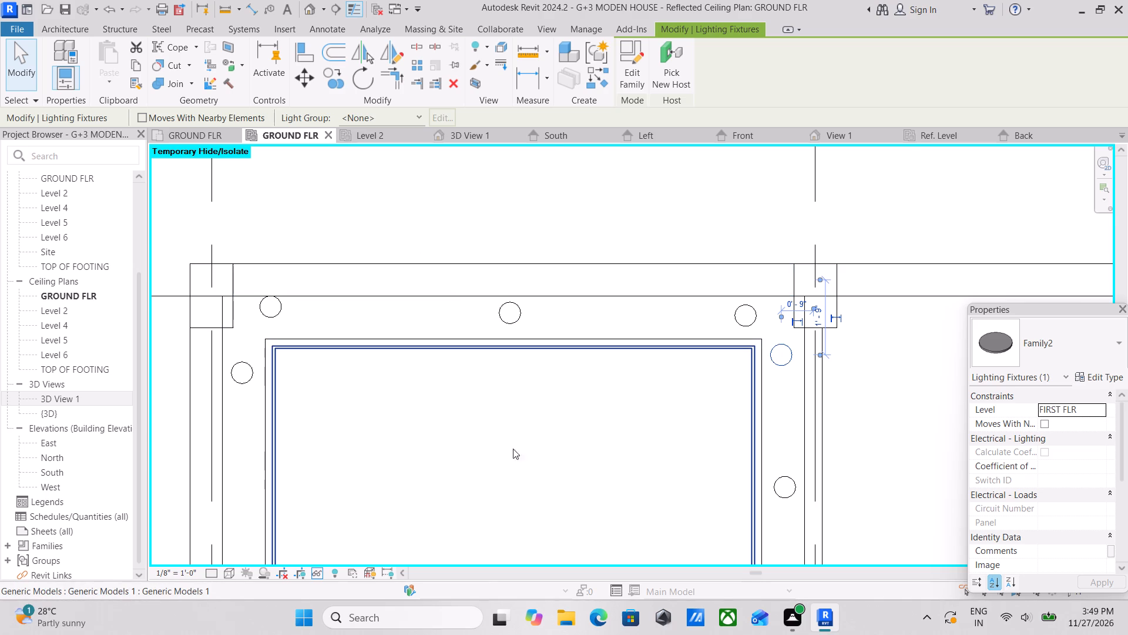
Select the second disc fixture down the bedroom's right-hand border, which belongs to Array Group 1.
{"action": "middle_click_drag", "start_coordinate": [554, 399], "coordinate": [495, 278]}
{"action": "left_click", "coordinate": [719, 374]}
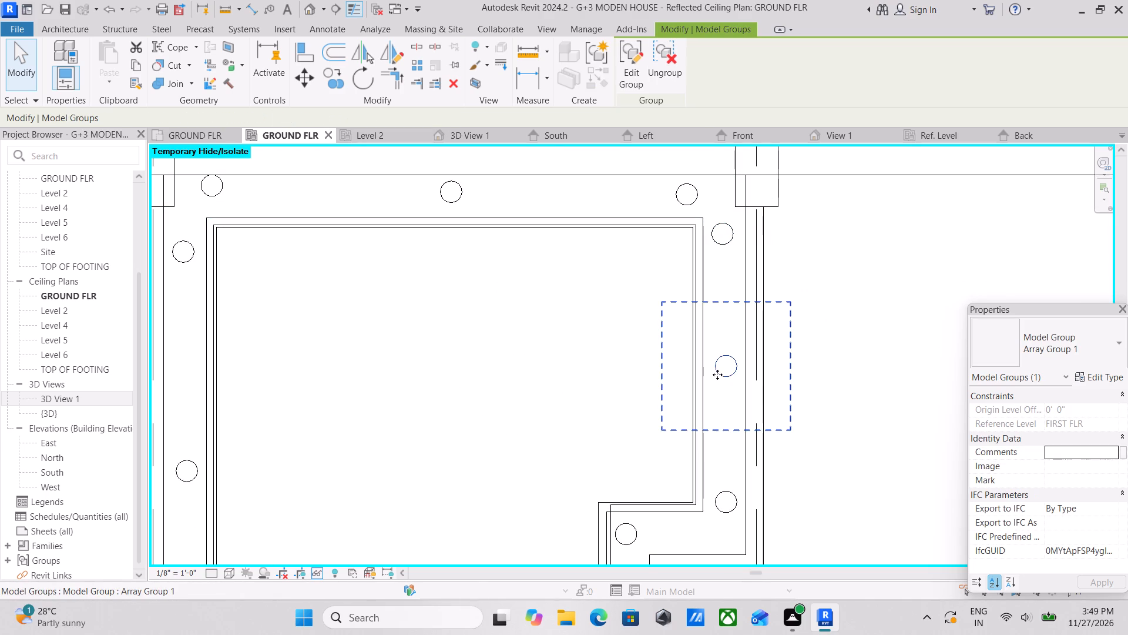
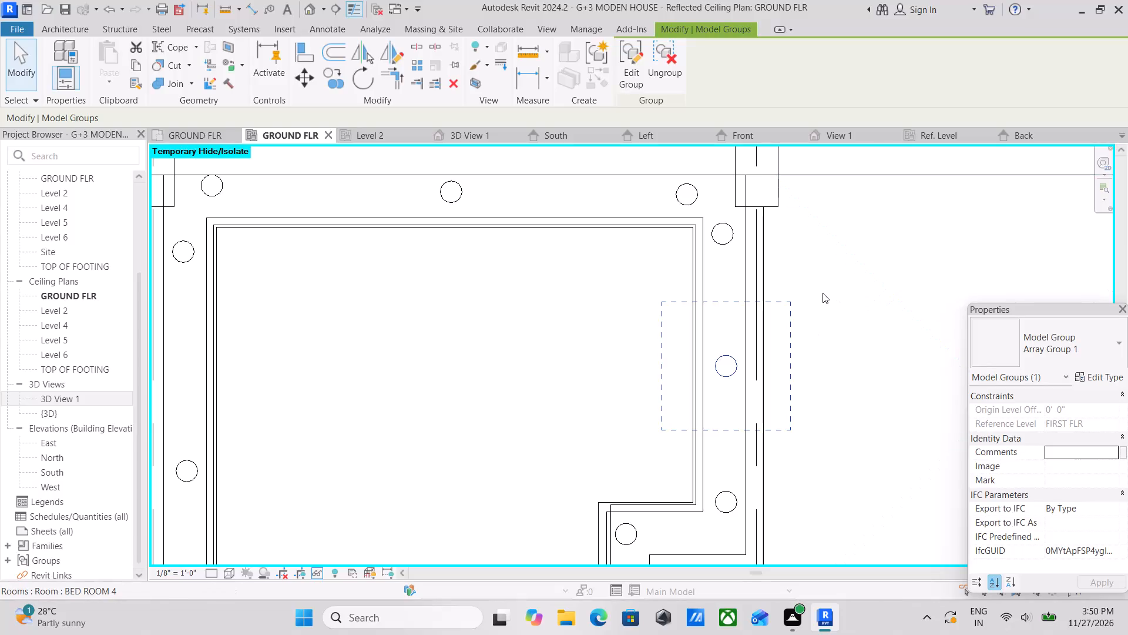
Nudge the three lights along the bedroom's upper ceiling border slightly down toward the middle of the band.
{"action": "scroll", "coordinate": [793, 296], "scroll_direction": "up", "scroll_amount": 2}
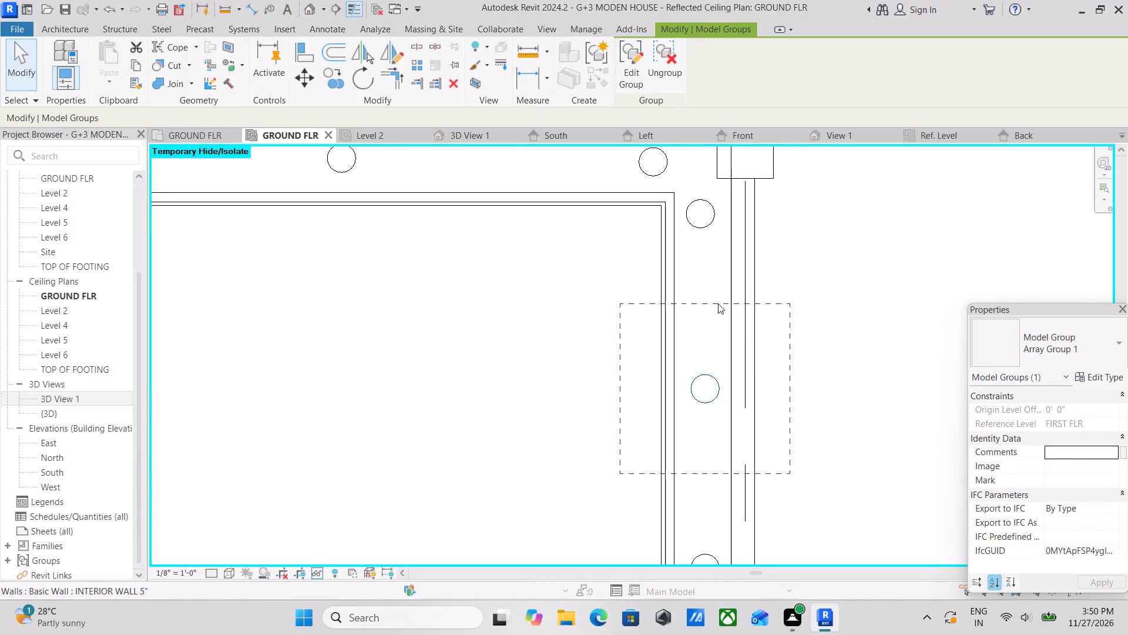
{"action": "scroll", "coordinate": [474, 240], "scroll_direction": "down", "scroll_amount": 2}
{"action": "middle_click_drag", "start_coordinate": [474, 240], "coordinate": [596, 292]}
{"action": "middle_click_drag", "start_coordinate": [441, 259], "coordinate": [474, 292]}
{"action": "left_click", "coordinate": [540, 268]}
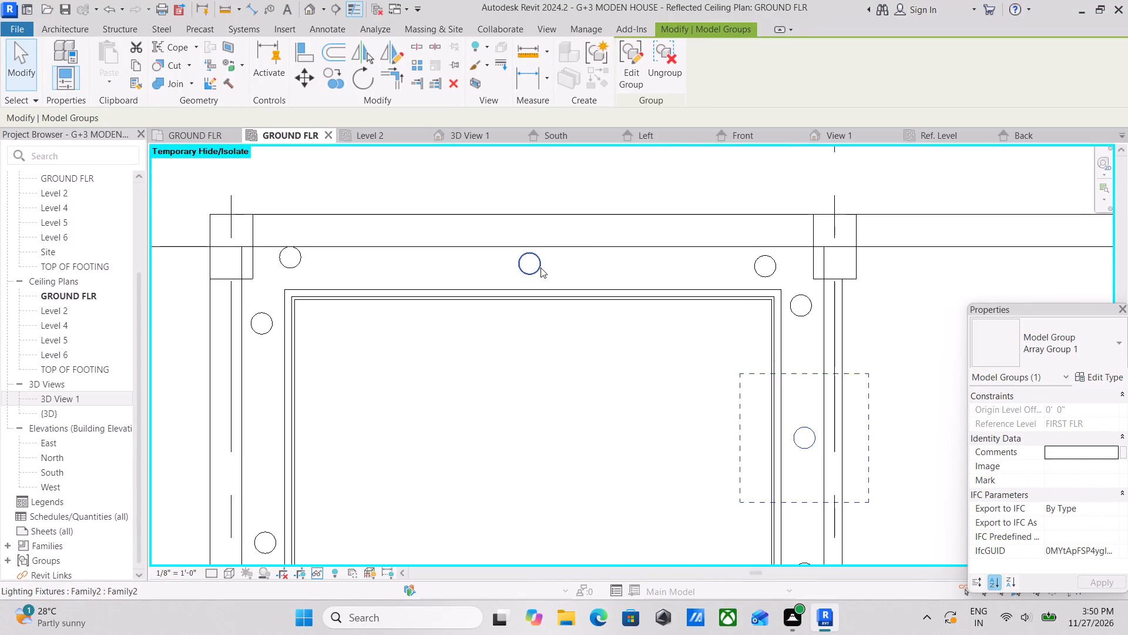
{"action": "key", "text": "Down"}
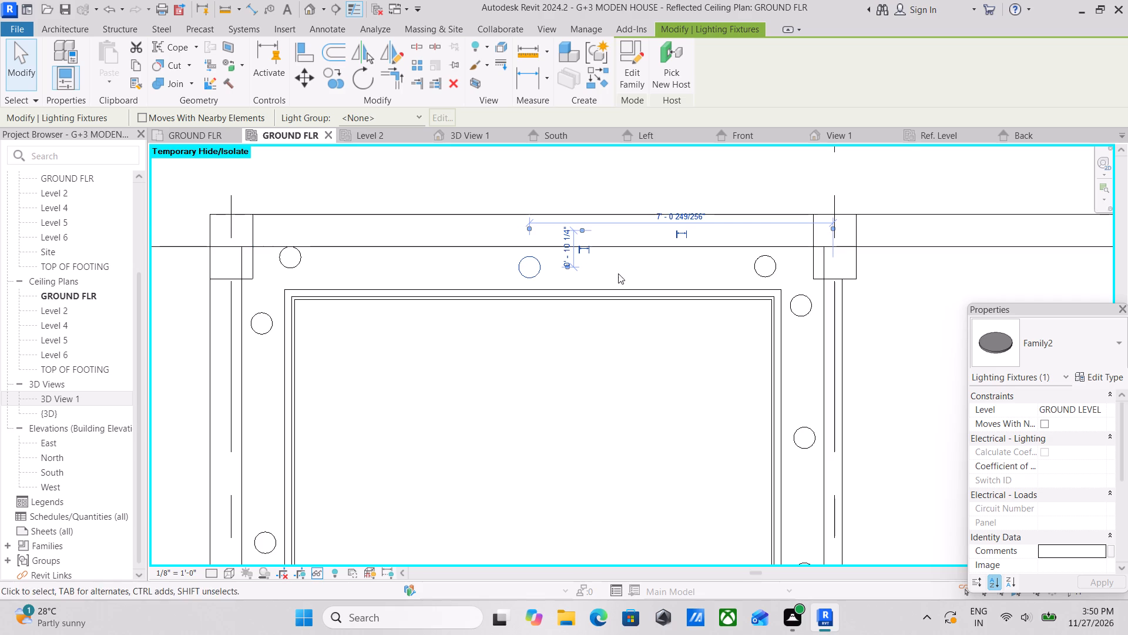
{"action": "middle_click_drag", "start_coordinate": [672, 292], "coordinate": [630, 333]}
{"action": "middle_click_drag", "start_coordinate": [341, 312], "coordinate": [529, 308]}
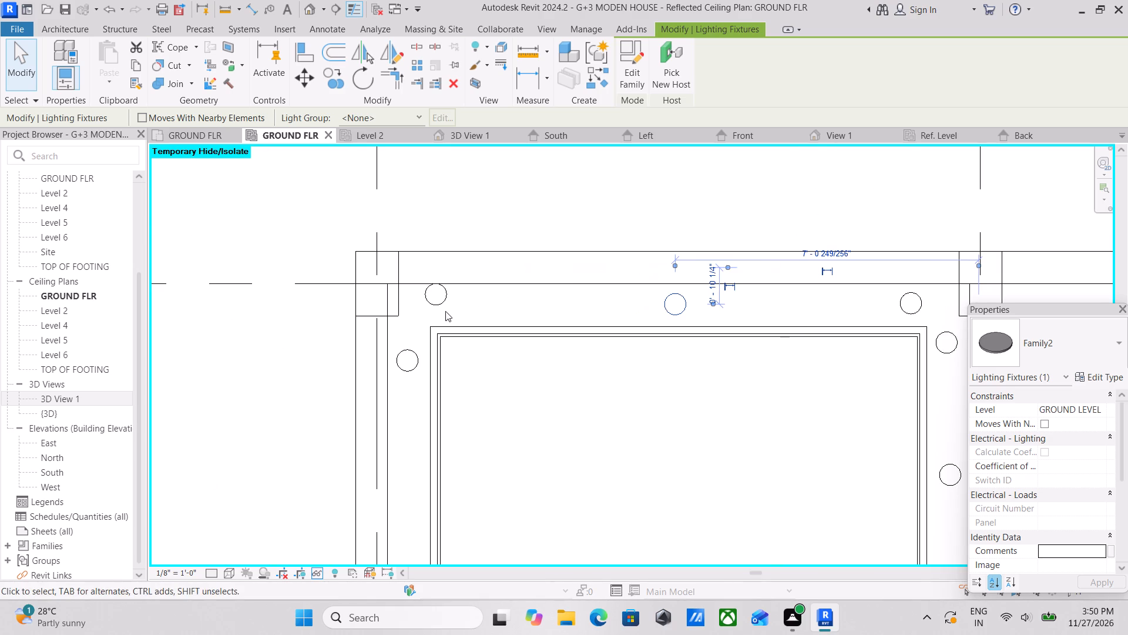
{"action": "left_click", "coordinate": [434, 305]}
{"action": "key", "text": "Down"}
{"action": "key", "text": "Down"}
{"action": "key", "text": "Down"}
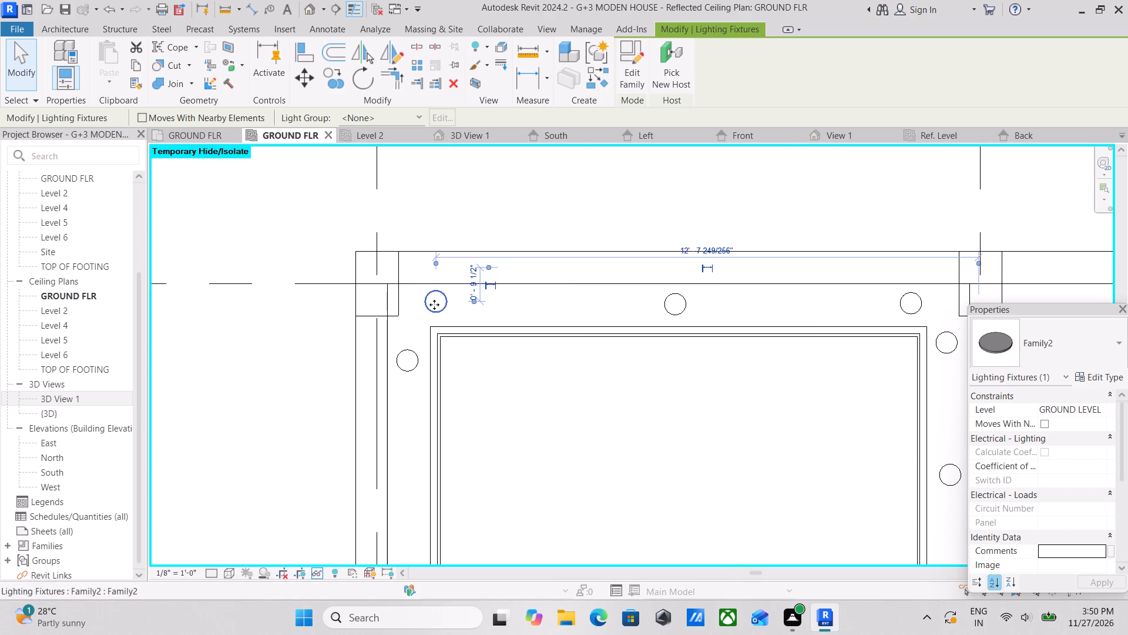
{"action": "left_click", "coordinate": [905, 308]}
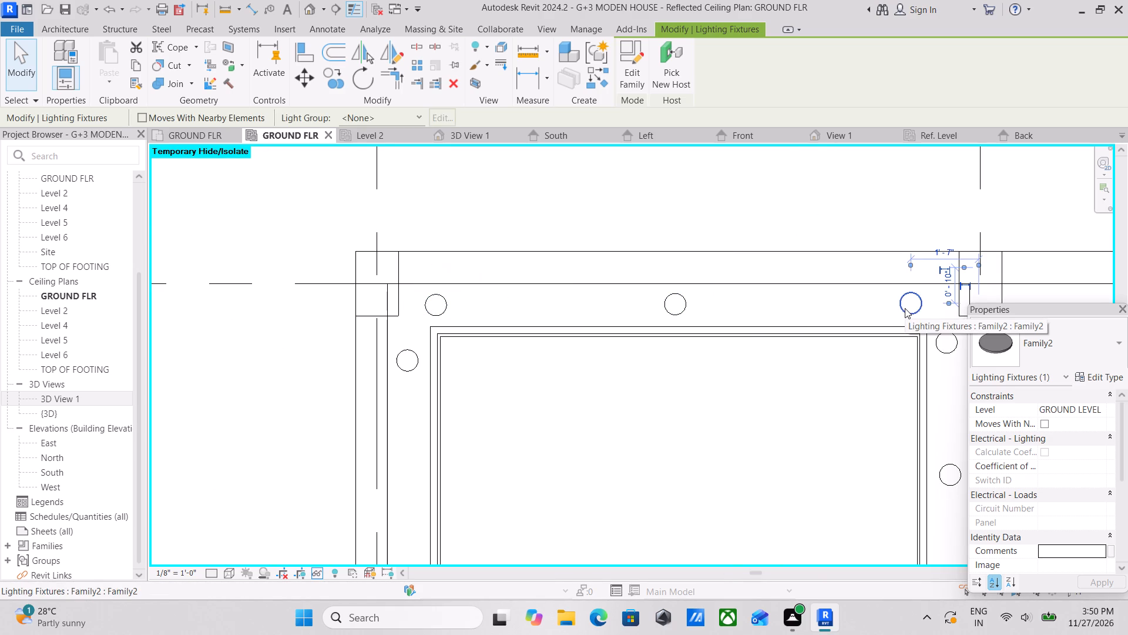
{"action": "key", "text": "Down"}
{"action": "scroll", "coordinate": [905, 308], "scroll_direction": "down", "scroll_amount": 2}
{"action": "middle_click_drag", "start_coordinate": [902, 307], "coordinate": [888, 253]}
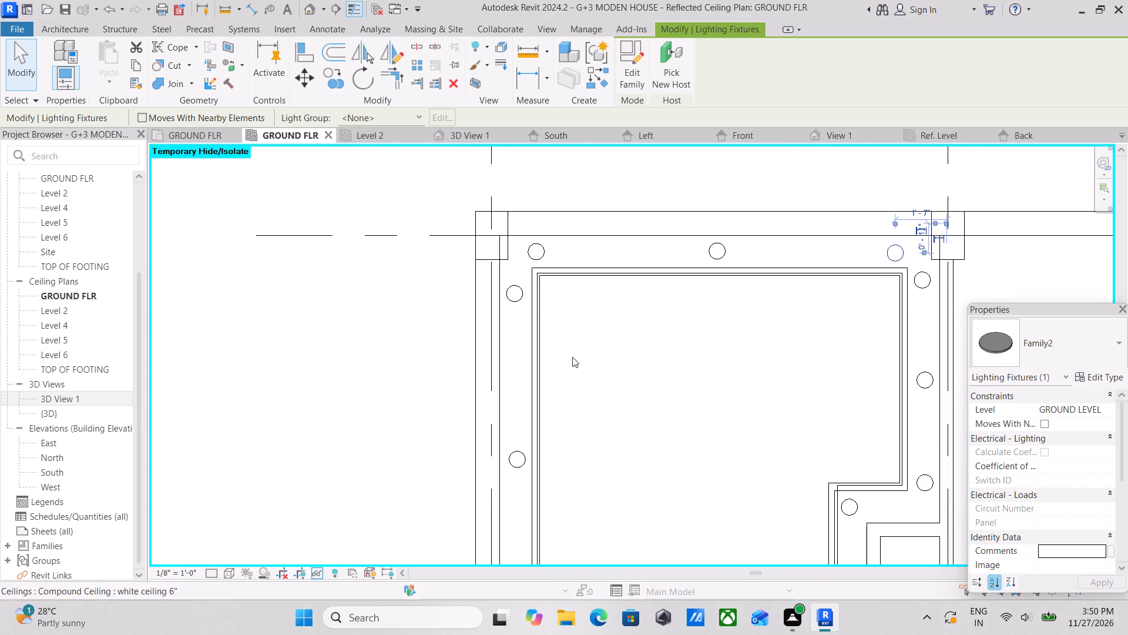
{"action": "key", "text": "Escape"}
Nudge the uppermost light in the bedroom's left ceiling border slightly right, in line with the light below it.
{"action": "left_click", "coordinate": [511, 289]}
{"action": "key", "text": "Right"}
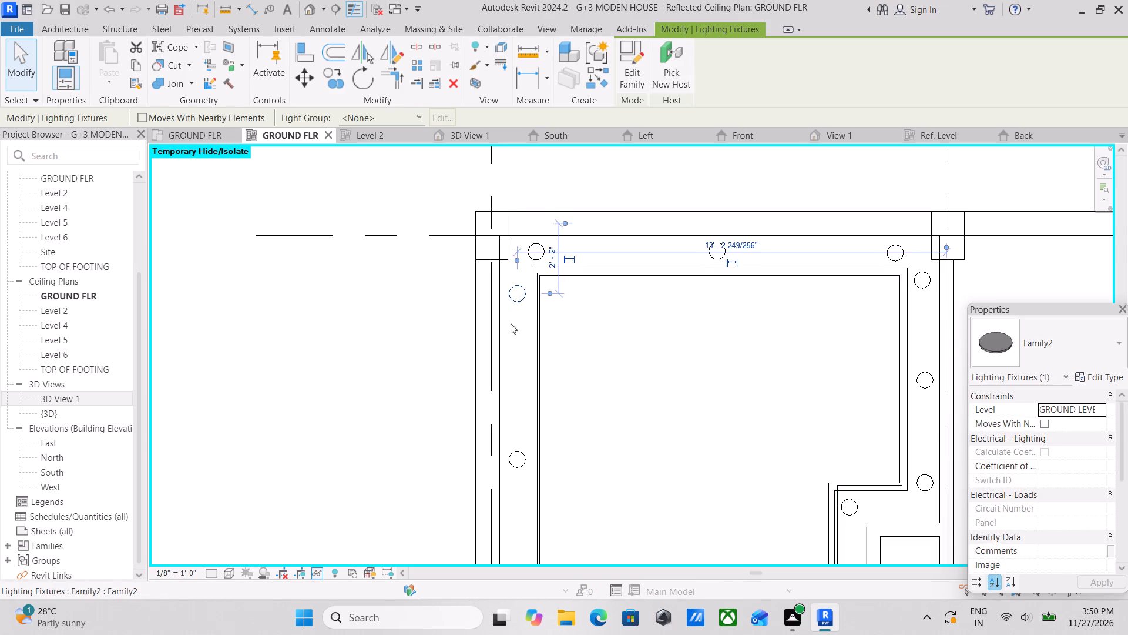
{"action": "middle_click_drag", "start_coordinate": [508, 335], "coordinate": [522, 299]}
{"action": "left_click", "coordinate": [525, 426]}
{"action": "middle_click_drag", "start_coordinate": [526, 426], "coordinate": [526, 315]}
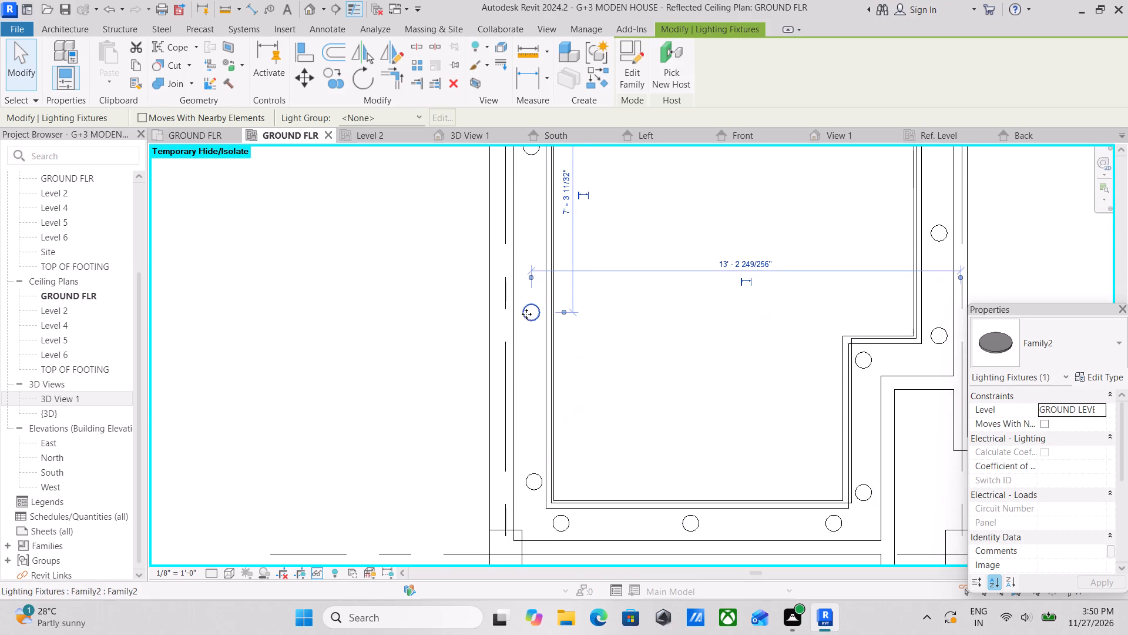
{"action": "middle_click_drag", "start_coordinate": [532, 425], "coordinate": [542, 345]}
{"action": "left_click", "coordinate": [546, 399]}
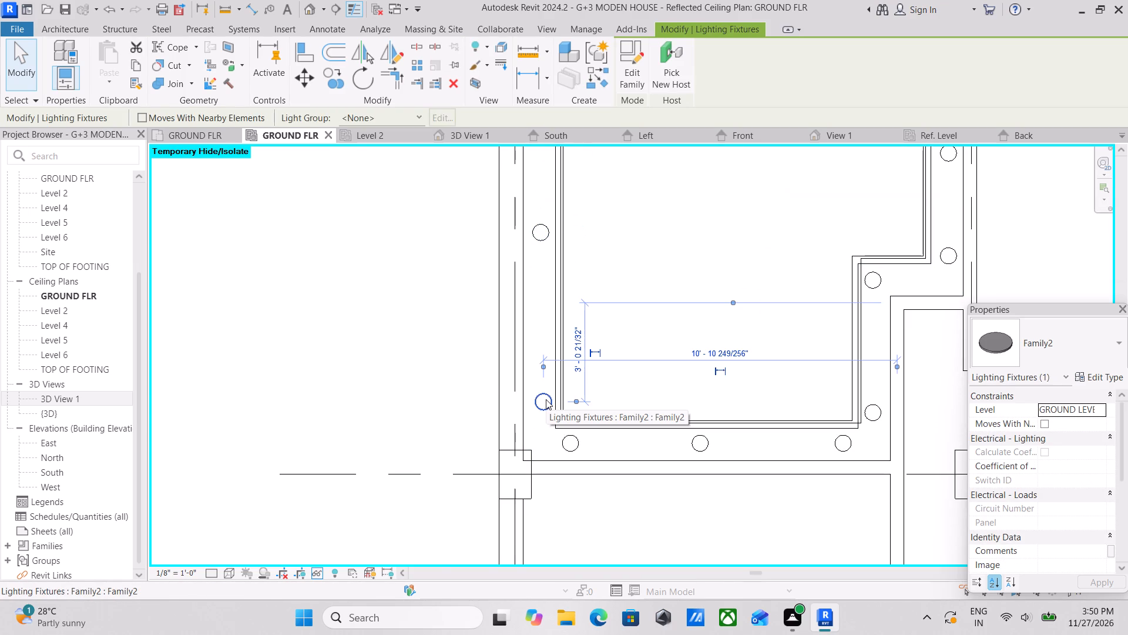
{"action": "middle_click", "coordinate": [548, 398]}
{"action": "scroll", "coordinate": [548, 398], "scroll_direction": "down", "scroll_amount": 1}
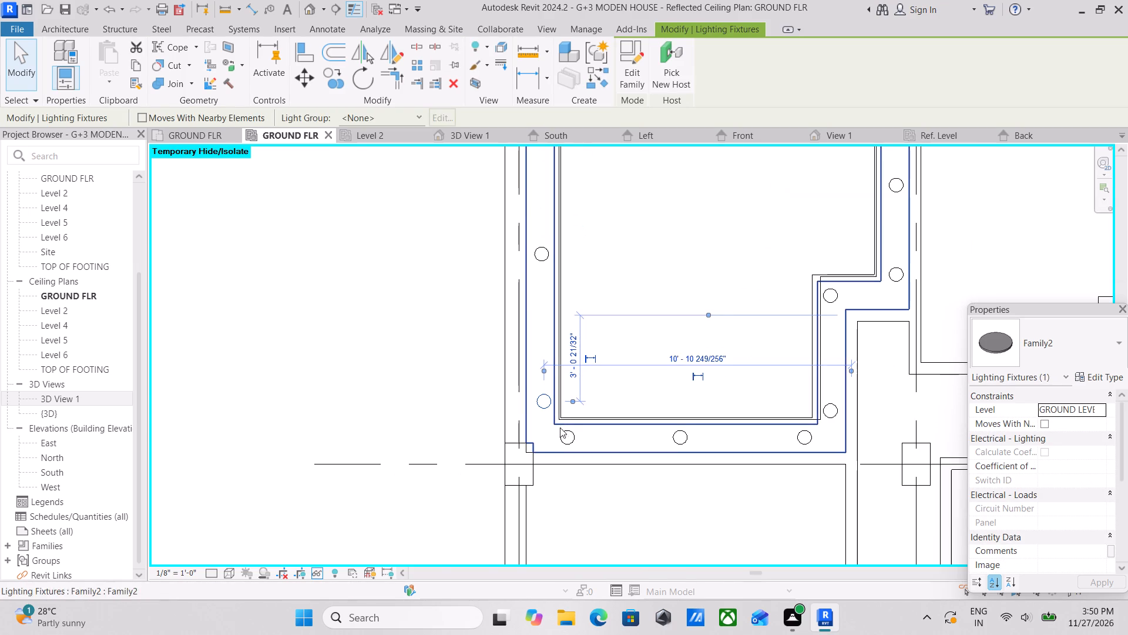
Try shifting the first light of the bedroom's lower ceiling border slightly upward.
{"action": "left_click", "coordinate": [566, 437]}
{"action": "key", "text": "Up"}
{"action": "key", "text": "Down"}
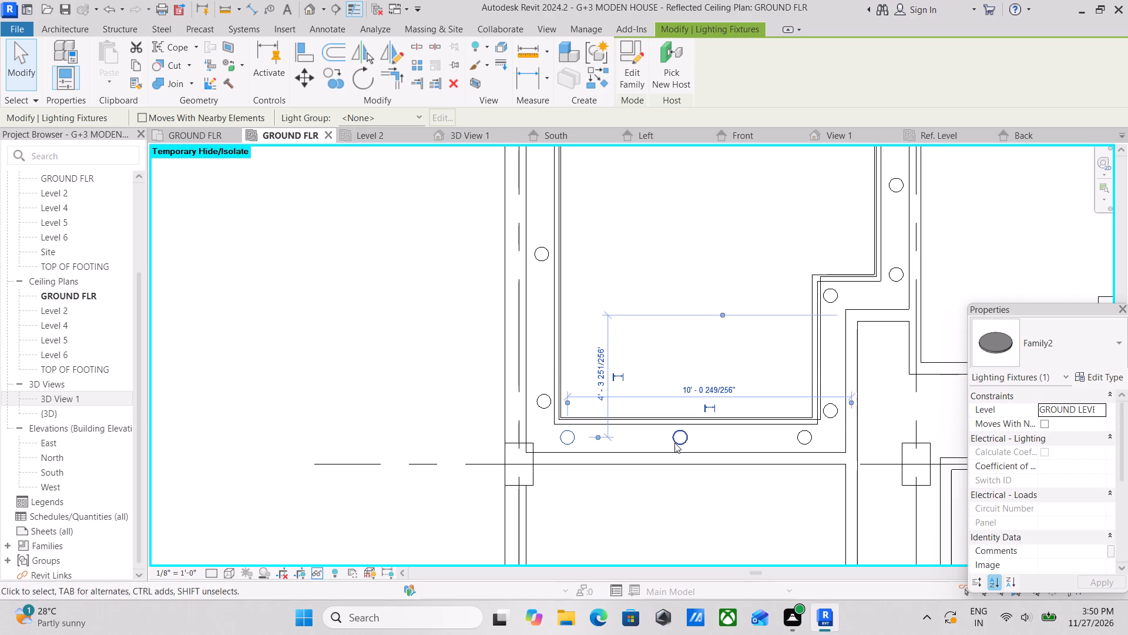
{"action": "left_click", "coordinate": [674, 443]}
Nudge the two lights below the ceiling's stepped corner slightly right, moving the lower one slightly up as well.
{"action": "left_click", "coordinate": [838, 407]}
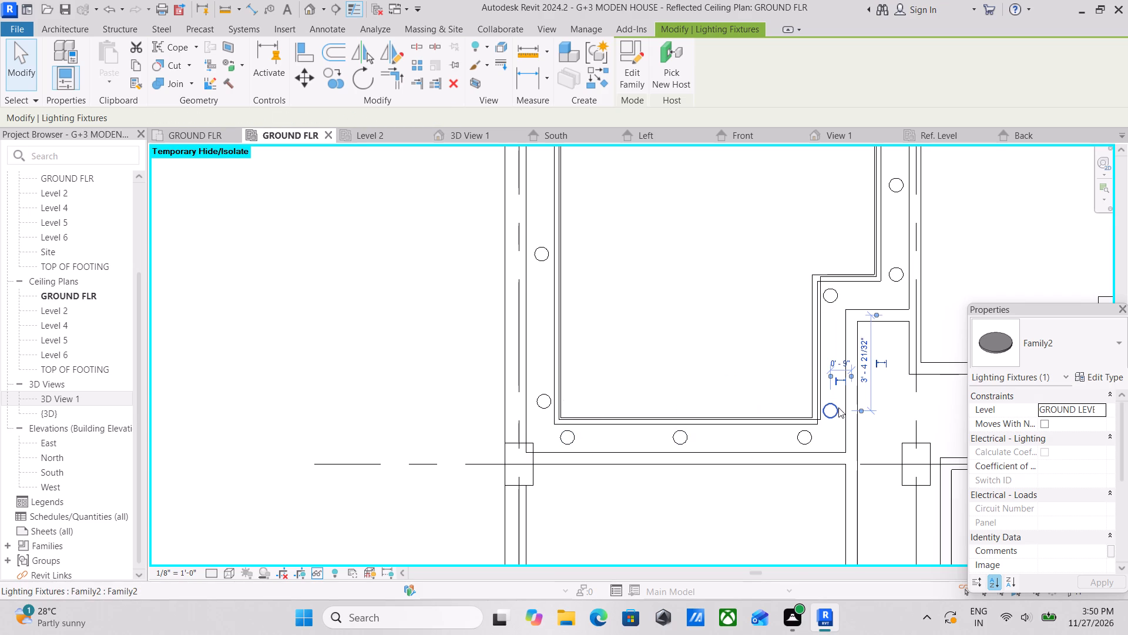
{"action": "key", "text": "Right"}
{"action": "key", "text": "Up"}
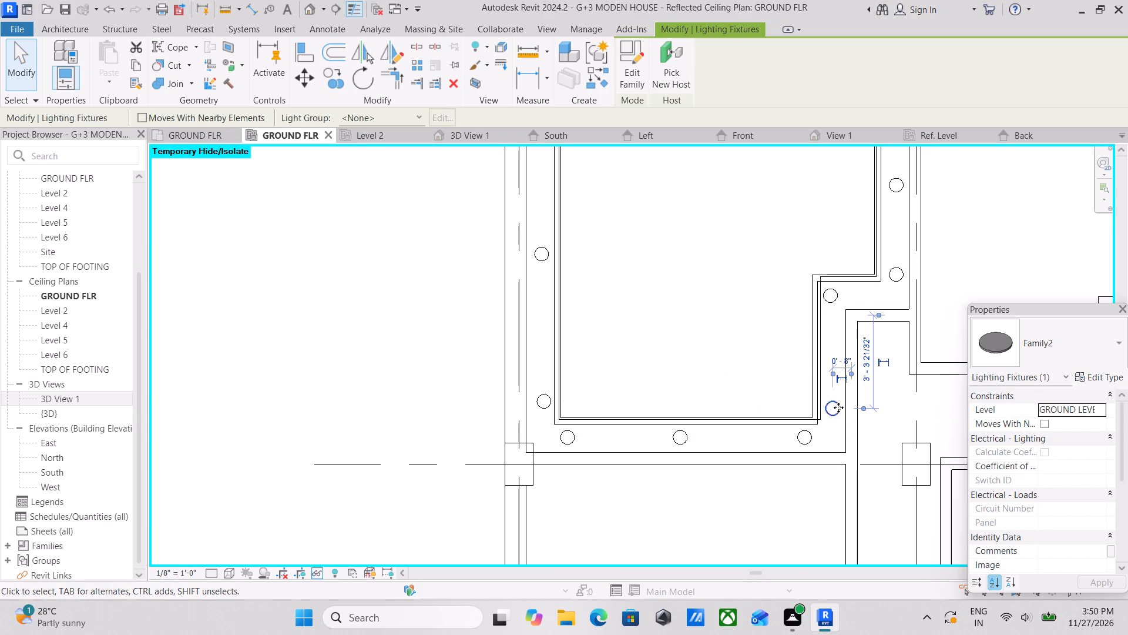
{"action": "left_click", "coordinate": [838, 299]}
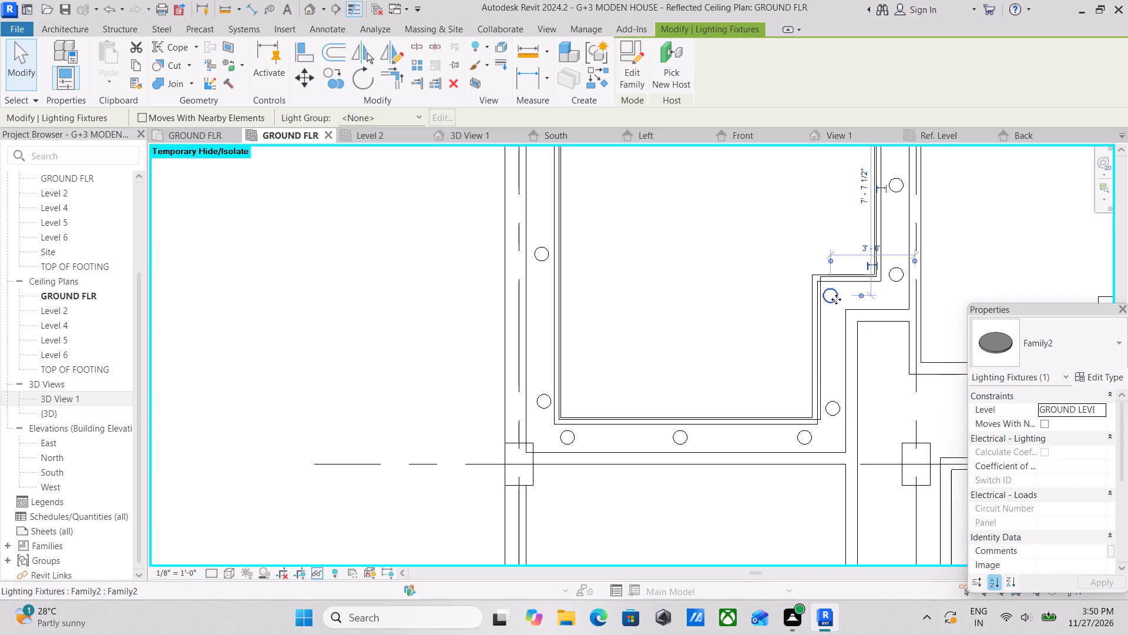
{"action": "key", "text": "Right"}
{"action": "middle_click_drag", "start_coordinate": [840, 299], "coordinate": [750, 351]}
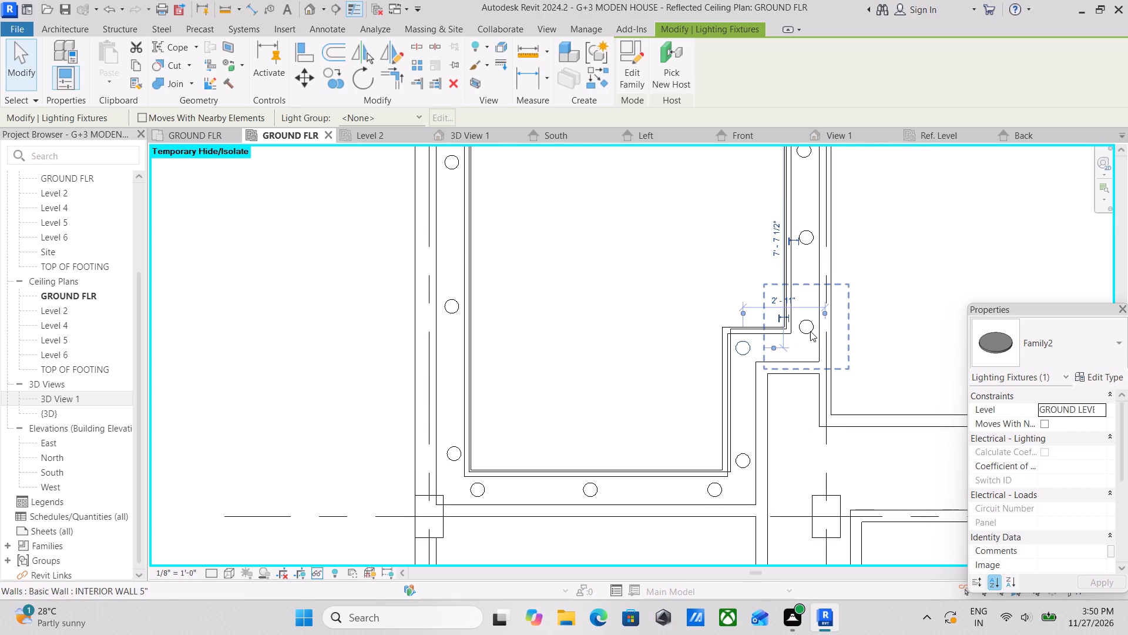
Ungroup the array group of the right ceiling border's light nearest the stepped corner.
{"action": "left_click", "coordinate": [810, 331]}
{"action": "scroll", "coordinate": [805, 316], "scroll_direction": "up", "scroll_amount": 1}
{"action": "middle_click_drag", "start_coordinate": [804, 310], "coordinate": [786, 367]}
{"action": "middle_click_drag", "start_coordinate": [795, 326], "coordinate": [787, 363]}
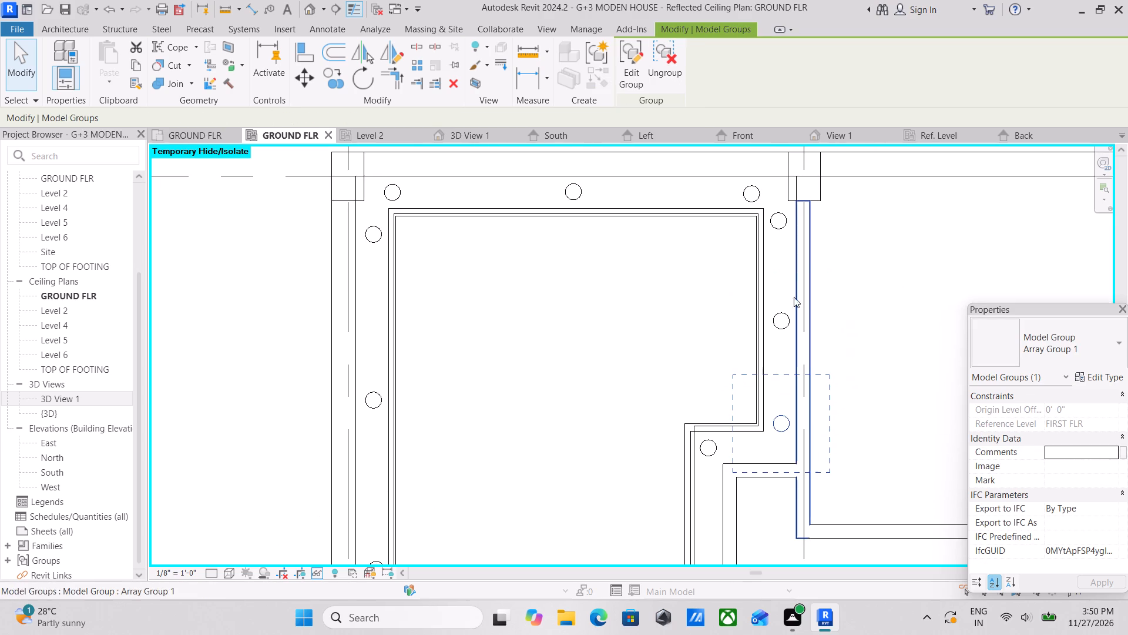
{"action": "left_click", "coordinate": [670, 56]}
{"action": "scroll", "coordinate": [793, 476], "scroll_direction": "up", "scroll_amount": 2}
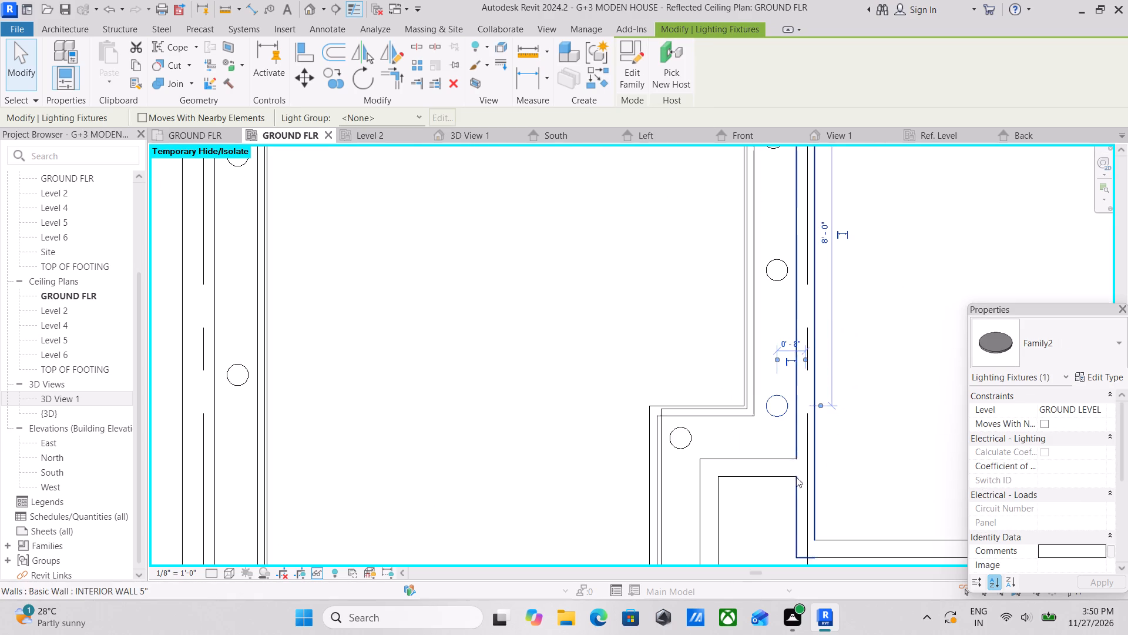
{"action": "scroll", "coordinate": [785, 392], "scroll_direction": "up", "scroll_amount": 6}
{"action": "key", "text": "Escape"}
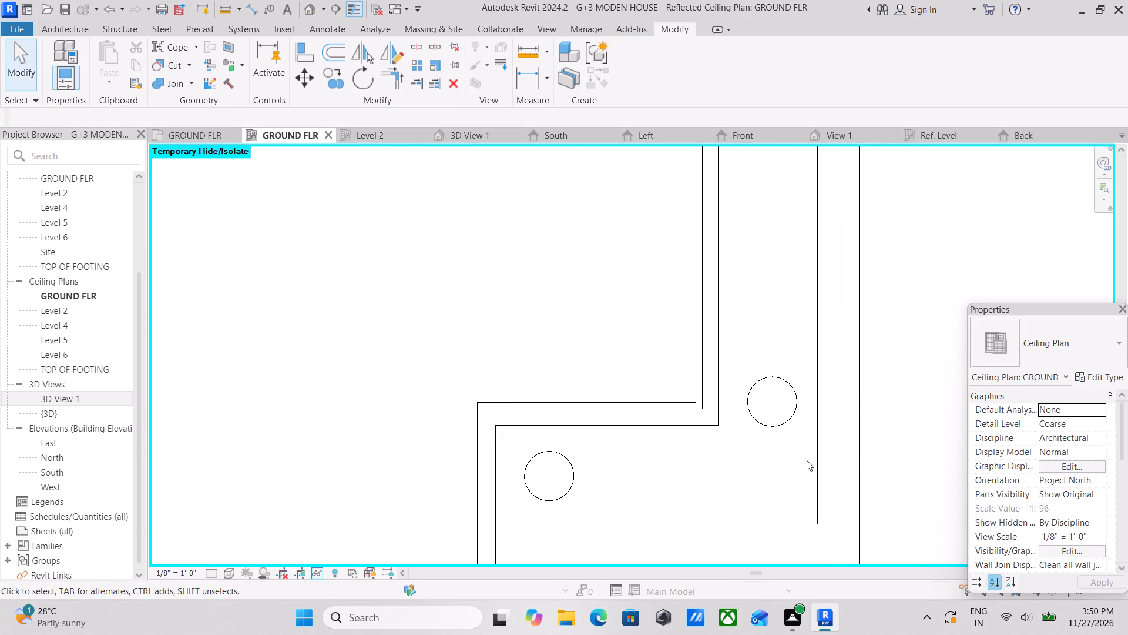
Ungroup the array group of the middle light in the bedroom's right ceiling border.
{"action": "middle_click_drag", "start_coordinate": [796, 400], "coordinate": [784, 516]}
{"action": "middle_click_drag", "start_coordinate": [764, 306], "coordinate": [767, 393]}
{"action": "left_click", "coordinate": [768, 285]}
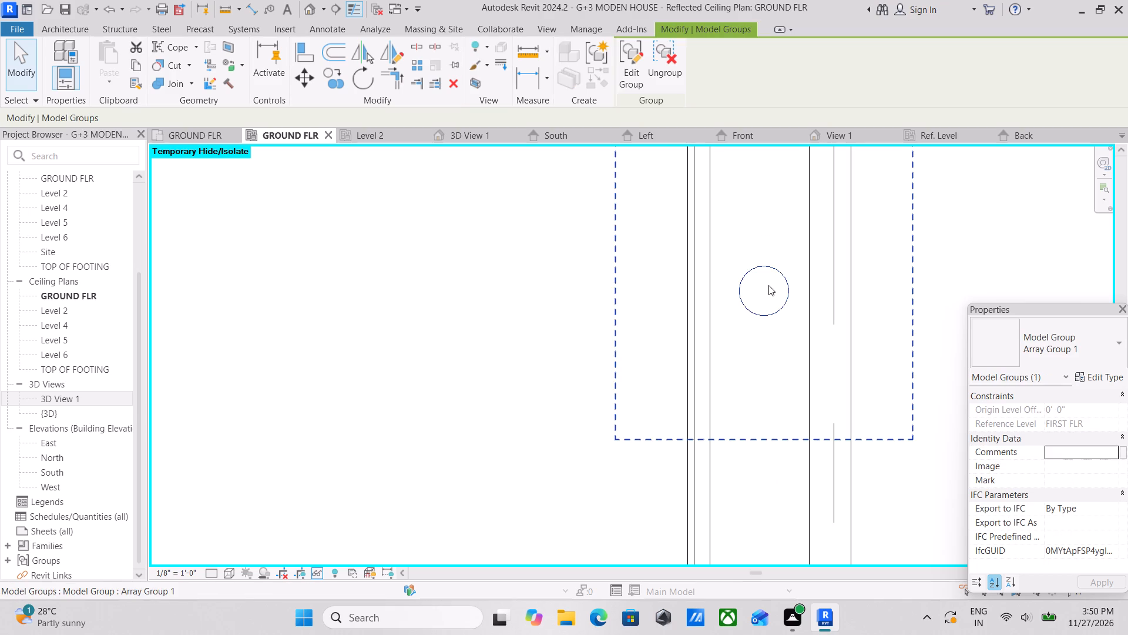
{"action": "scroll", "coordinate": [768, 285], "scroll_direction": "down", "scroll_amount": 3}
{"action": "left_click", "coordinate": [667, 59]}
{"action": "scroll", "coordinate": [787, 326], "scroll_direction": "down", "scroll_amount": 1}
{"action": "middle_click_drag", "start_coordinate": [787, 326], "coordinate": [784, 395]}
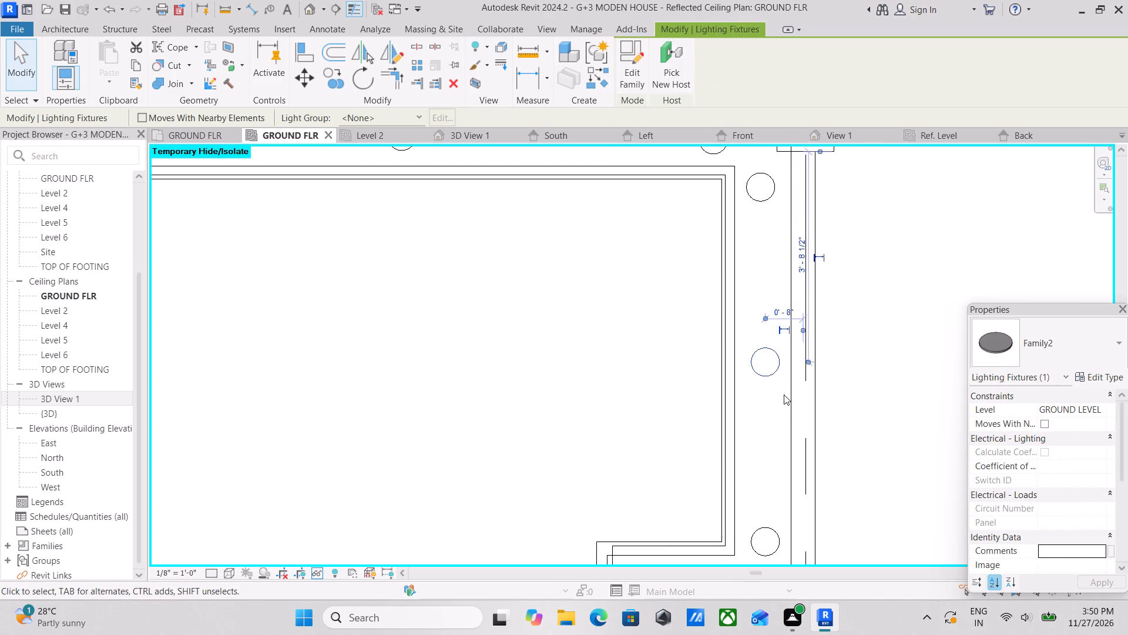
{"action": "key", "text": "Escape"}
Nudge the uppermost light in the right ceiling border slightly right, in line with the lights below it.
{"action": "middle_click_drag", "start_coordinate": [781, 365], "coordinate": [764, 469]}
{"action": "left_click", "coordinate": [752, 303]}
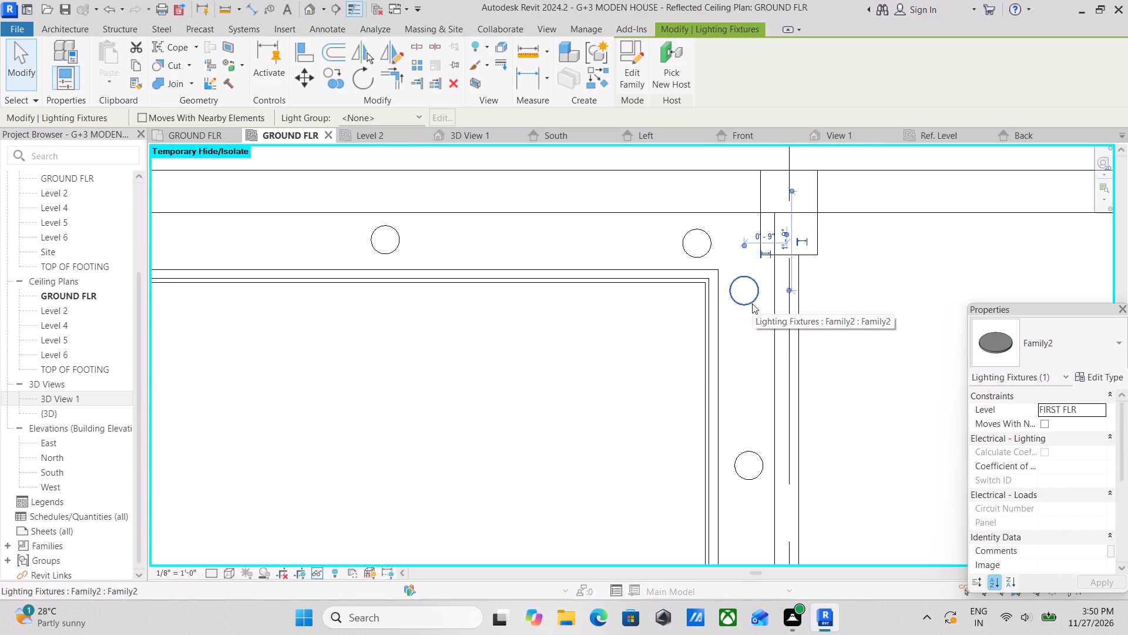
{"action": "key", "text": "Right"}
{"action": "key", "text": "Right"}
{"action": "scroll", "coordinate": [752, 303], "scroll_direction": "down", "scroll_amount": 3}
{"action": "key", "text": "Escape"}
Copy the bedroom's white ceiling 6" border with all its round lights horizontally into the neighbouring room past grid 2, using the ceiling's lower-left corner as base point.
{"action": "middle_click_drag", "start_coordinate": [538, 320], "coordinate": [691, 251]}
{"action": "scroll", "coordinate": [597, 294], "scroll_direction": "down", "scroll_amount": 1}
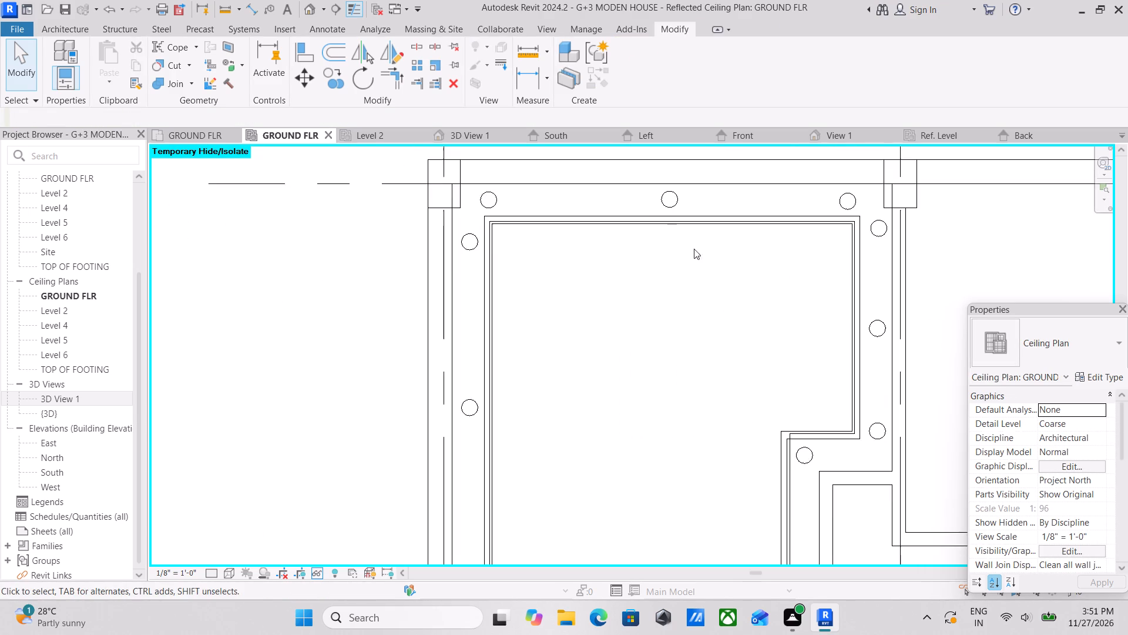
{"action": "scroll", "coordinate": [620, 305], "scroll_direction": "down", "scroll_amount": 3}
{"action": "middle_click_drag", "start_coordinate": [619, 293], "coordinate": [595, 339]}
{"action": "middle_click_drag", "start_coordinate": [746, 435], "coordinate": [786, 349]}
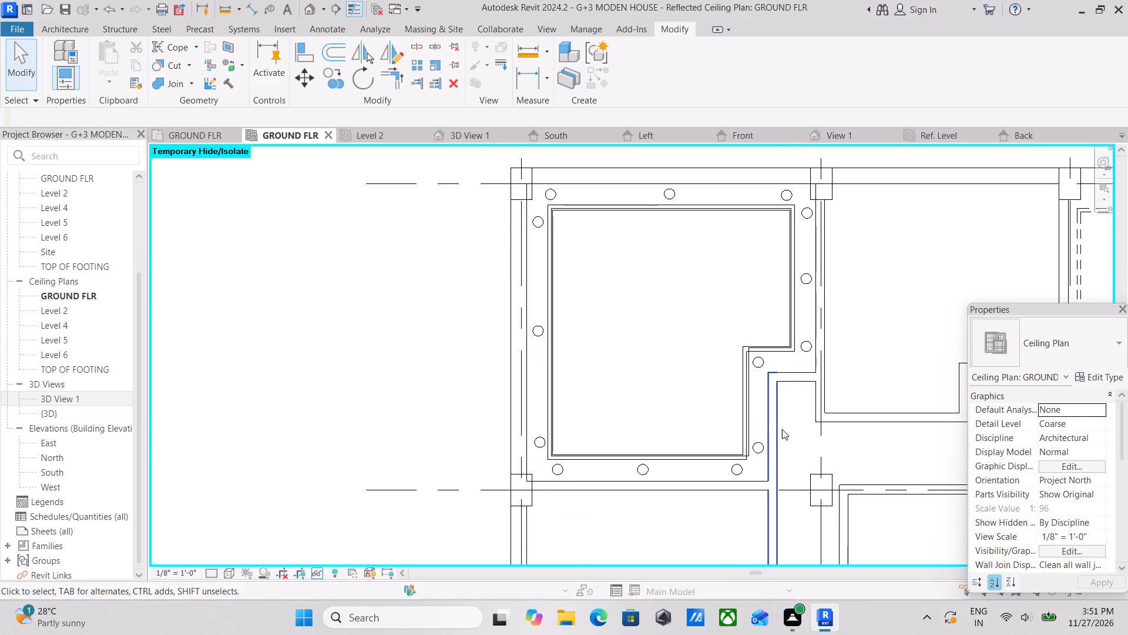
{"action": "middle_click_drag", "start_coordinate": [570, 469], "coordinate": [593, 452]}
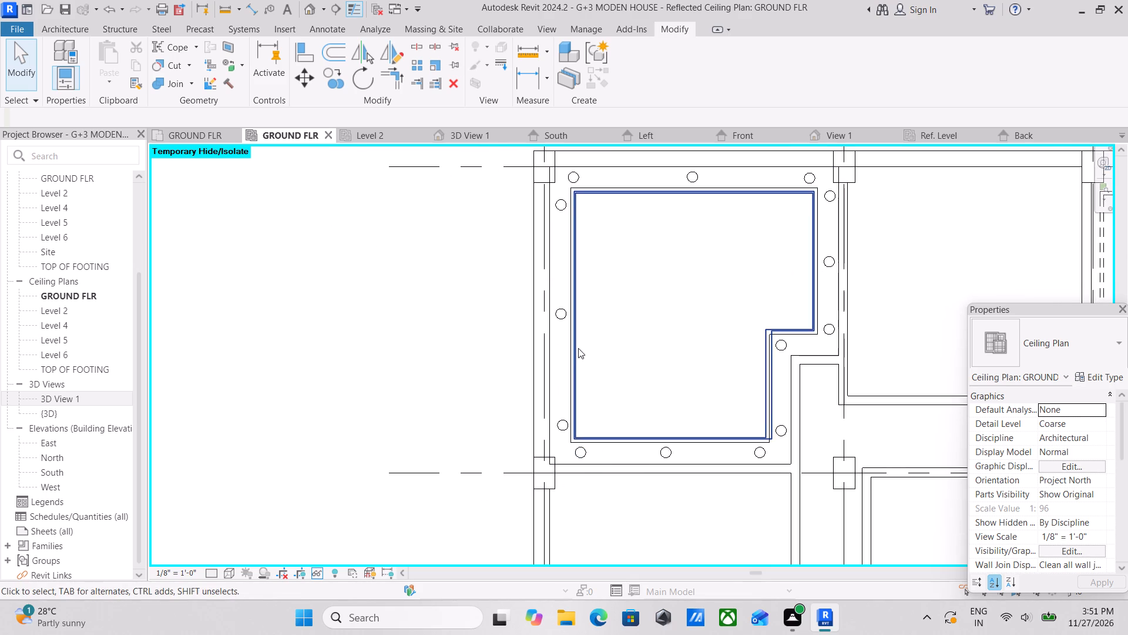
{"action": "middle_click_drag", "start_coordinate": [578, 348], "coordinate": [557, 444]}
{"action": "left_click", "coordinate": [556, 285]}
{"action": "scroll", "coordinate": [556, 285], "scroll_direction": "up", "scroll_amount": 1}
{"action": "middle_click_drag", "start_coordinate": [556, 285], "coordinate": [541, 392]}
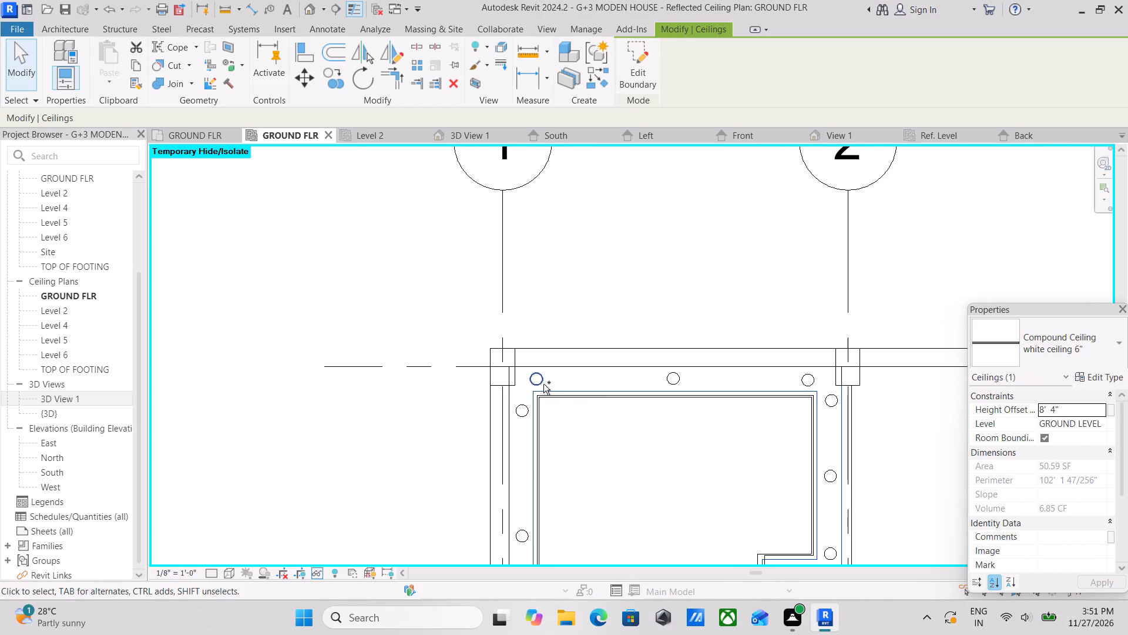
{"action": "left_click", "coordinate": [539, 380], "text": "ctrl"}
{"action": "type", "text": "SA"}
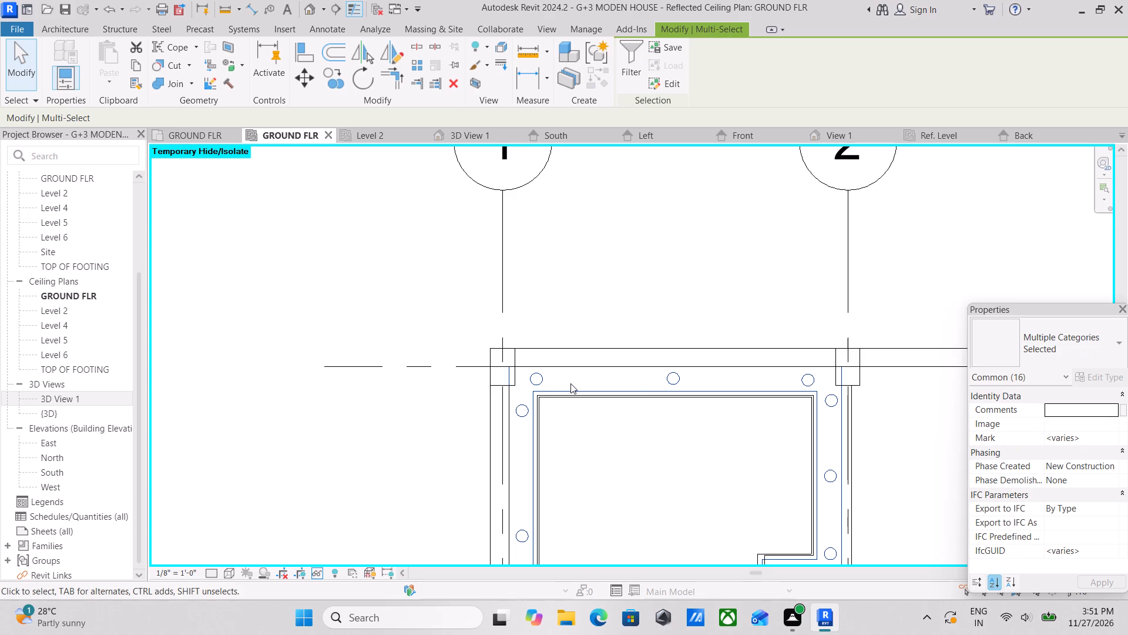
{"action": "scroll", "coordinate": [639, 390], "scroll_direction": "down", "scroll_amount": 2}
{"action": "middle_click_drag", "start_coordinate": [639, 390], "coordinate": [634, 323]}
{"action": "middle_click_drag", "start_coordinate": [648, 403], "coordinate": [614, 341]}
{"action": "middle_click_drag", "start_coordinate": [592, 362], "coordinate": [637, 376]}
{"action": "middle_click_drag", "start_coordinate": [620, 363], "coordinate": [620, 393]}
{"action": "type", "text": "CO"}
{"action": "scroll", "coordinate": [549, 286], "scroll_direction": "up", "scroll_amount": 3}
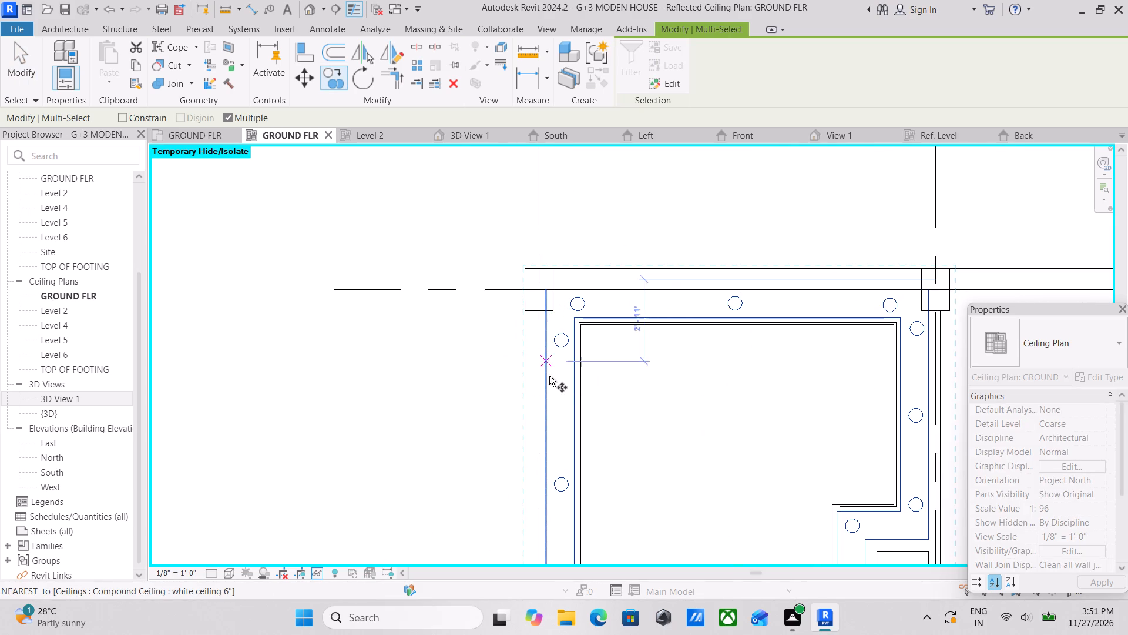
{"action": "scroll", "coordinate": [600, 380], "scroll_direction": "down", "scroll_amount": 2}
{"action": "middle_click_drag", "start_coordinate": [601, 384], "coordinate": [629, 290]}
{"action": "middle_click_drag", "start_coordinate": [642, 362], "coordinate": [652, 335]}
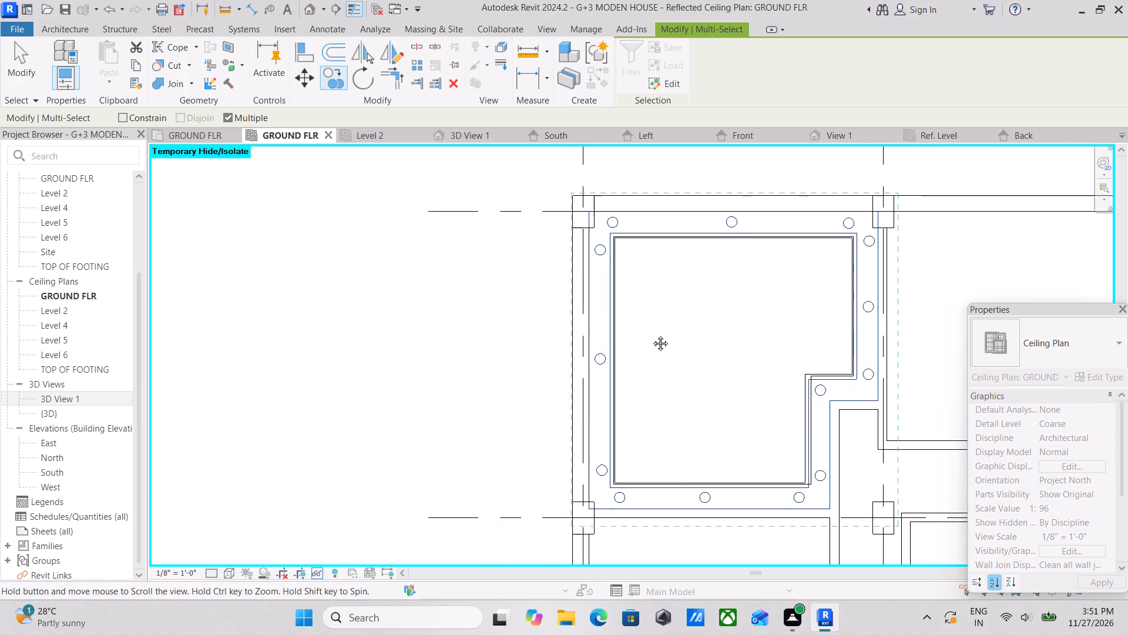
{"action": "middle_click_drag", "start_coordinate": [652, 335], "coordinate": [668, 298]}
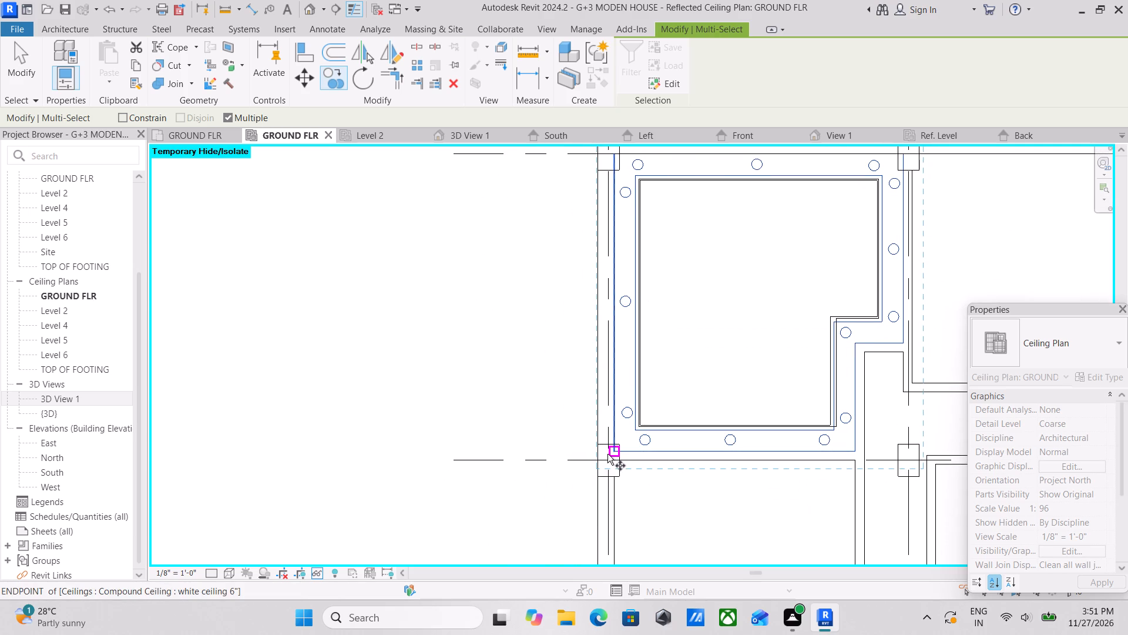
{"action": "left_click", "coordinate": [611, 453]}
{"action": "middle_click_drag", "start_coordinate": [713, 447], "coordinate": [468, 410]}
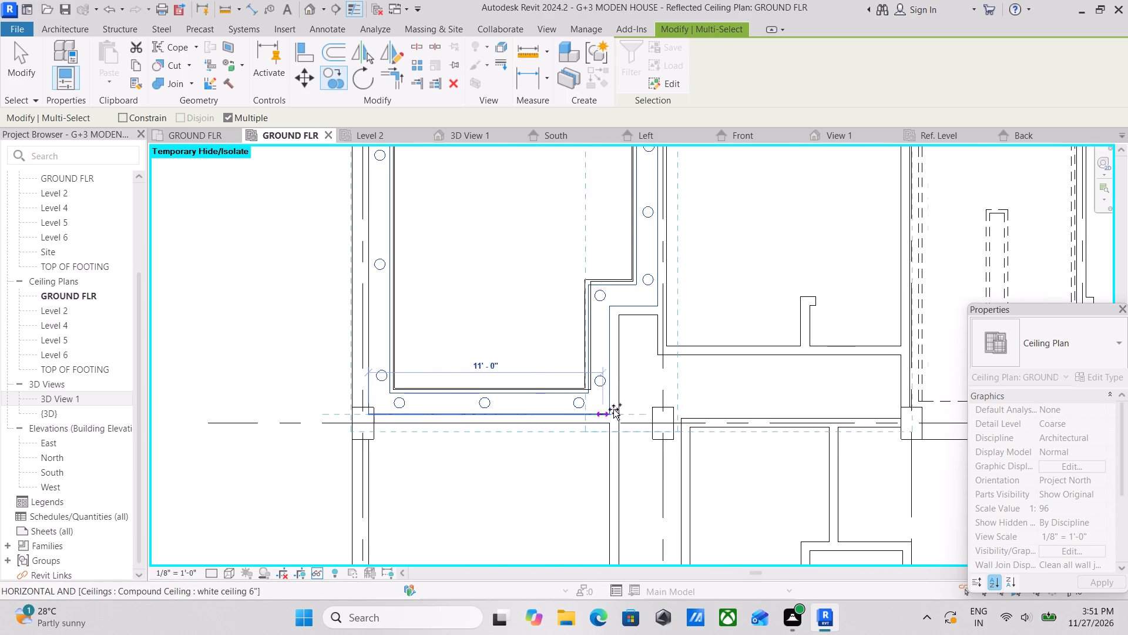
{"action": "middle_click_drag", "start_coordinate": [676, 407], "coordinate": [641, 533]}
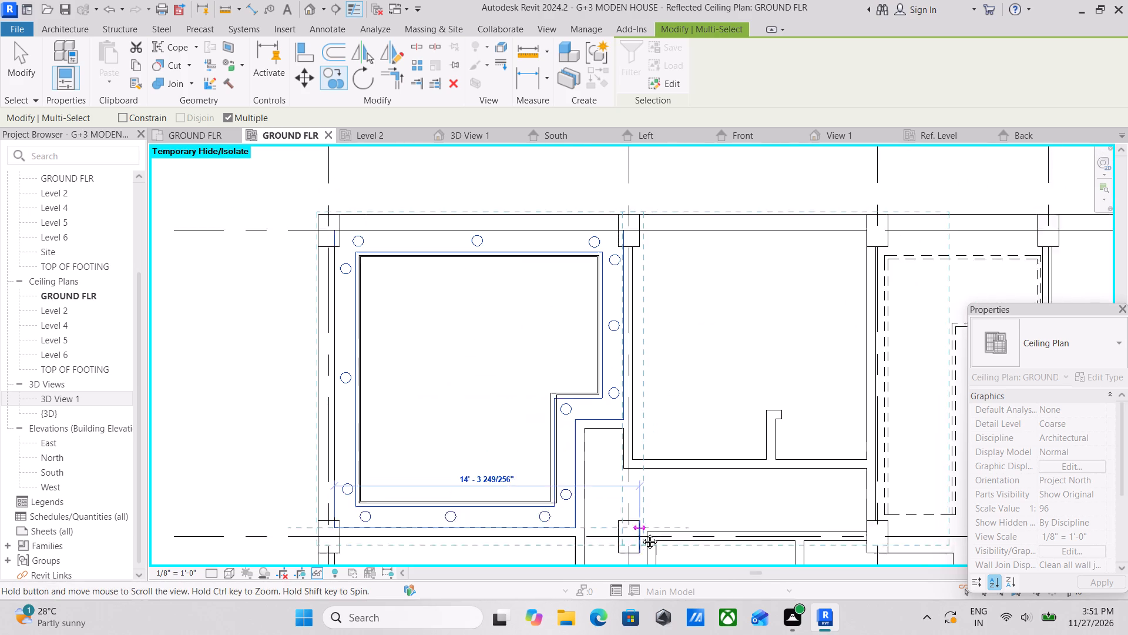
{"action": "middle_click_drag", "start_coordinate": [641, 533], "coordinate": [640, 539]}
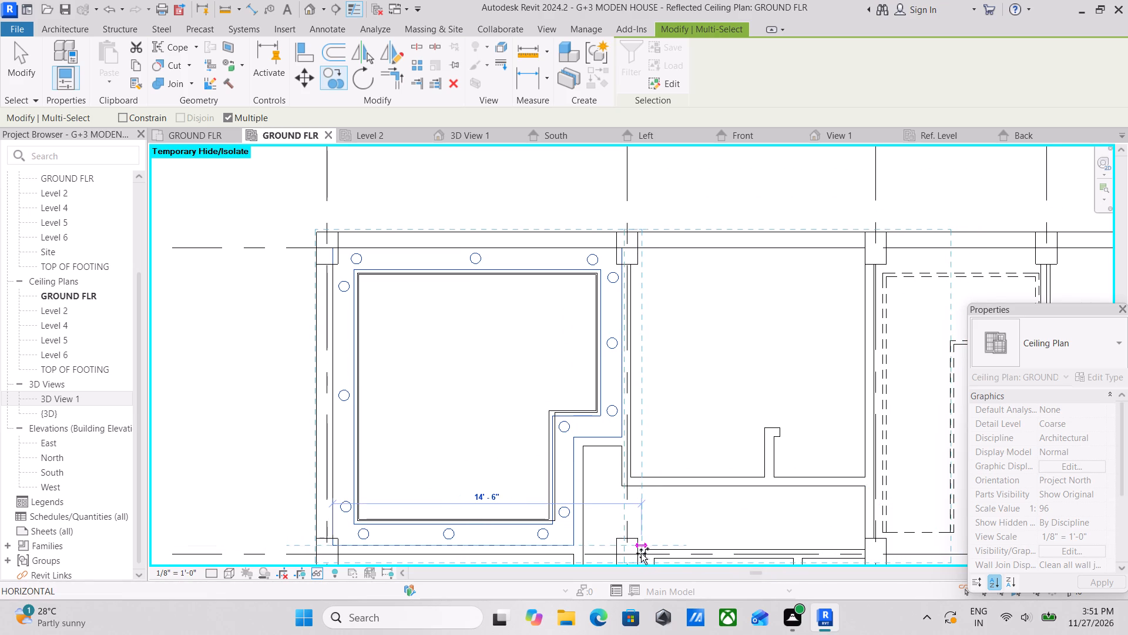
{"action": "left_click", "coordinate": [649, 552]}
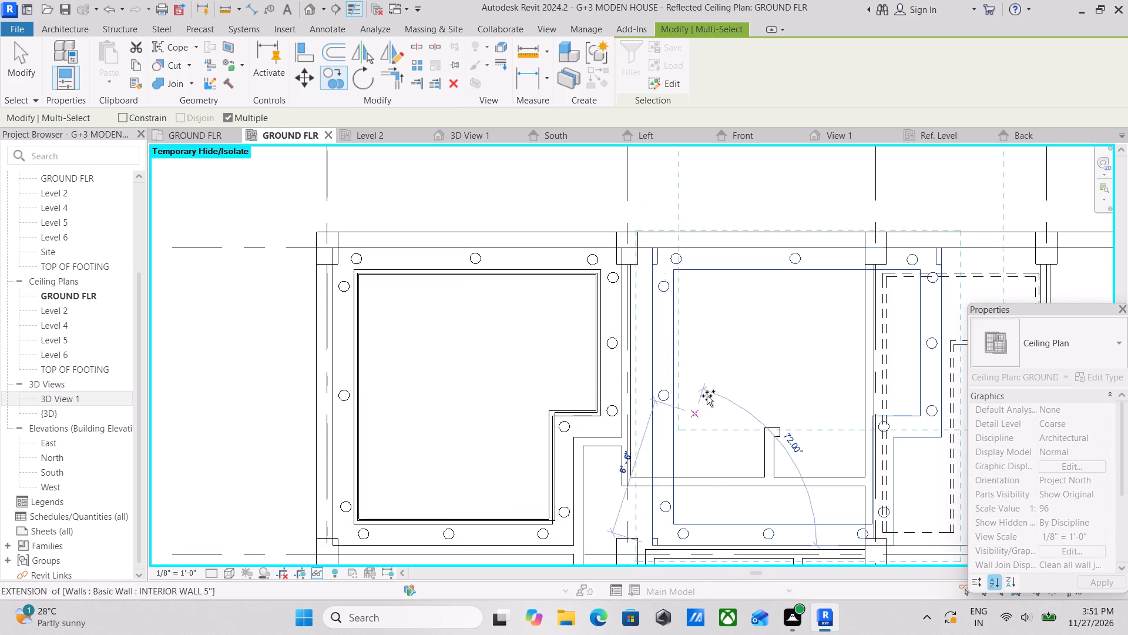
{"action": "key", "text": "Escape"}
{"action": "middle_click_drag", "start_coordinate": [733, 354], "coordinate": [602, 414]}
{"action": "key", "text": "Escape"}
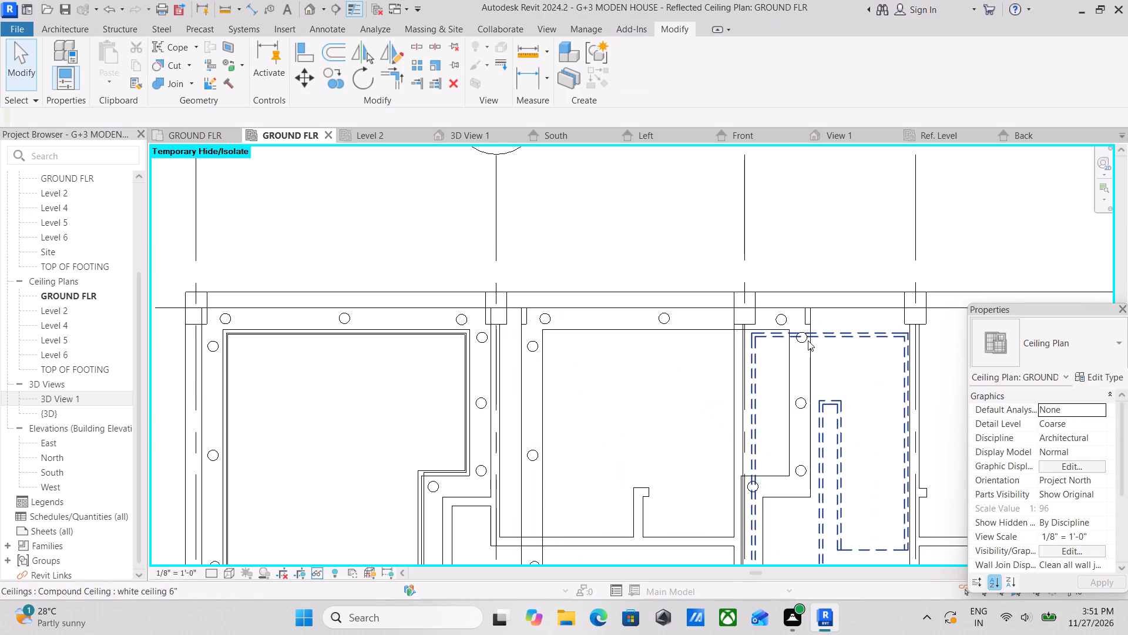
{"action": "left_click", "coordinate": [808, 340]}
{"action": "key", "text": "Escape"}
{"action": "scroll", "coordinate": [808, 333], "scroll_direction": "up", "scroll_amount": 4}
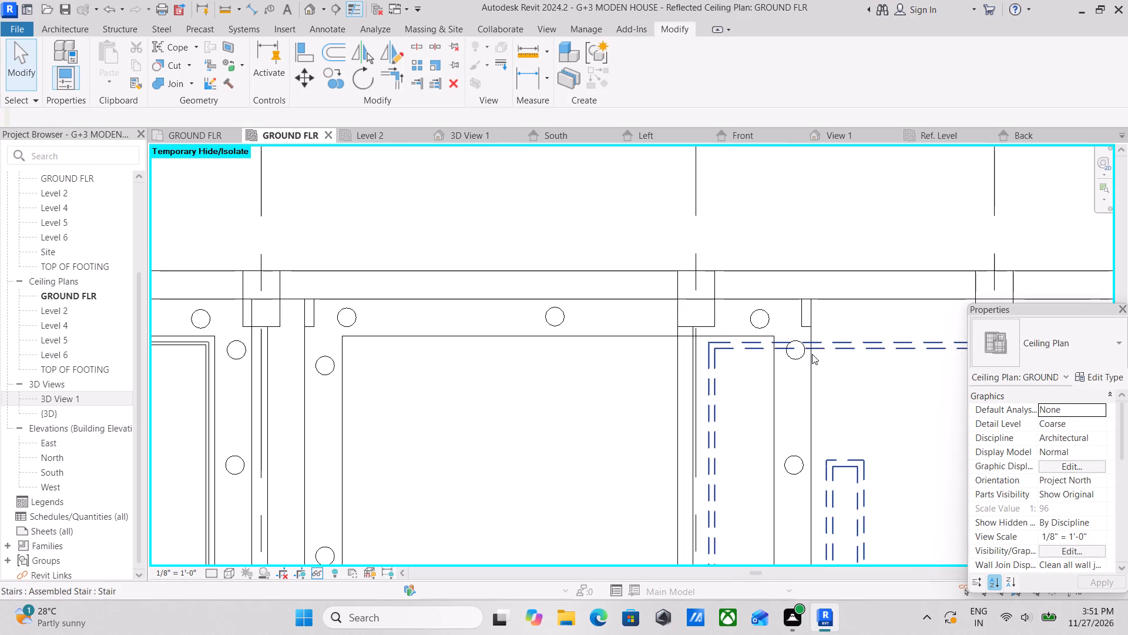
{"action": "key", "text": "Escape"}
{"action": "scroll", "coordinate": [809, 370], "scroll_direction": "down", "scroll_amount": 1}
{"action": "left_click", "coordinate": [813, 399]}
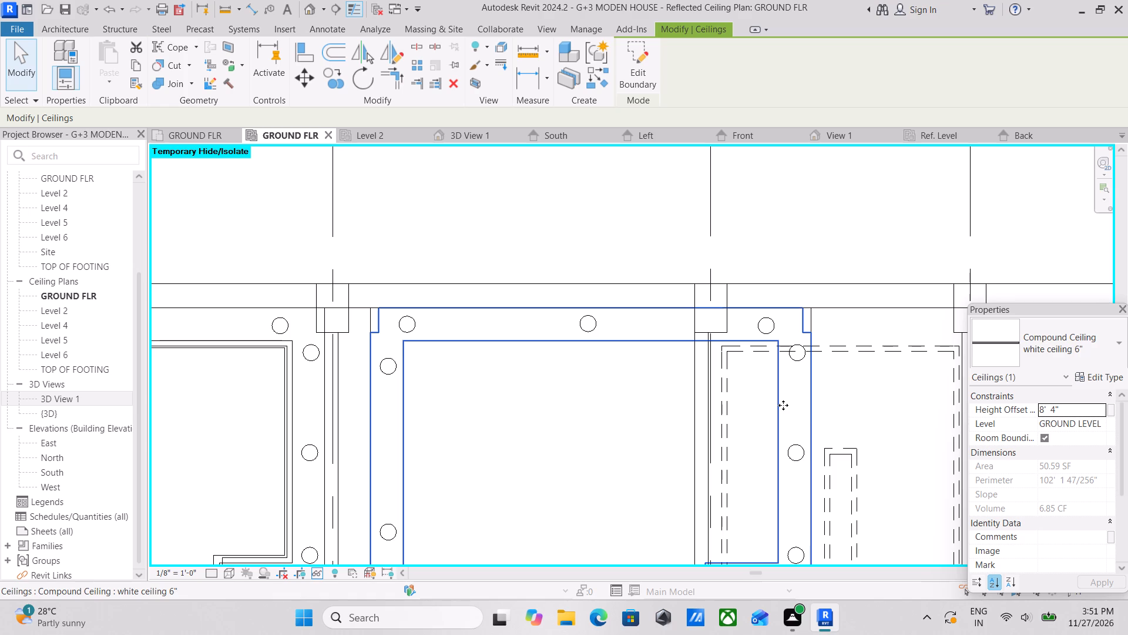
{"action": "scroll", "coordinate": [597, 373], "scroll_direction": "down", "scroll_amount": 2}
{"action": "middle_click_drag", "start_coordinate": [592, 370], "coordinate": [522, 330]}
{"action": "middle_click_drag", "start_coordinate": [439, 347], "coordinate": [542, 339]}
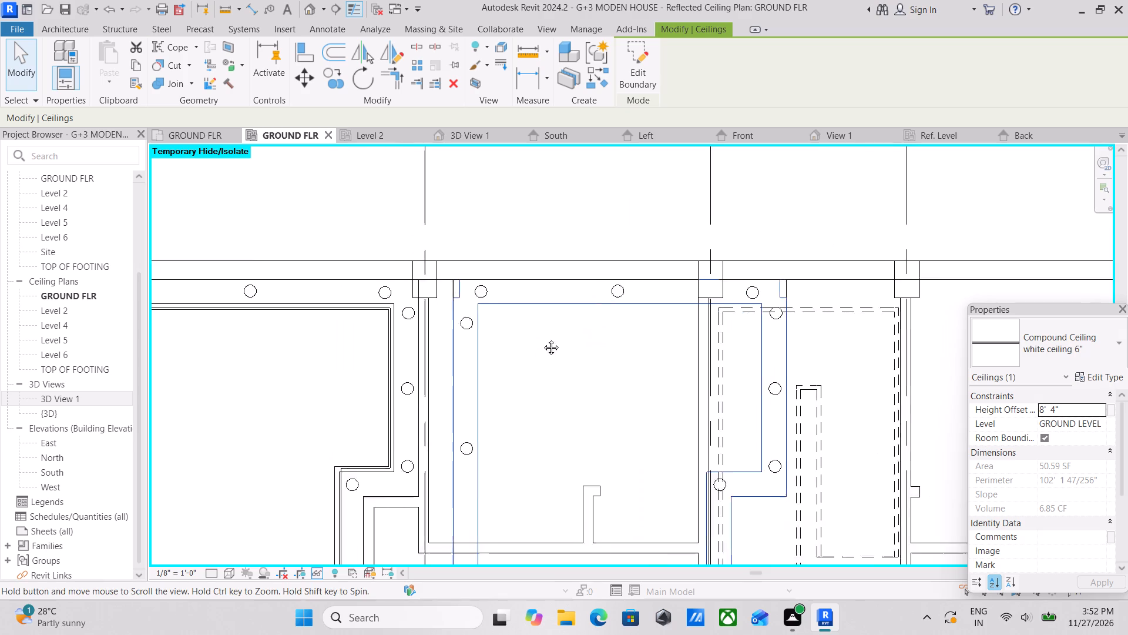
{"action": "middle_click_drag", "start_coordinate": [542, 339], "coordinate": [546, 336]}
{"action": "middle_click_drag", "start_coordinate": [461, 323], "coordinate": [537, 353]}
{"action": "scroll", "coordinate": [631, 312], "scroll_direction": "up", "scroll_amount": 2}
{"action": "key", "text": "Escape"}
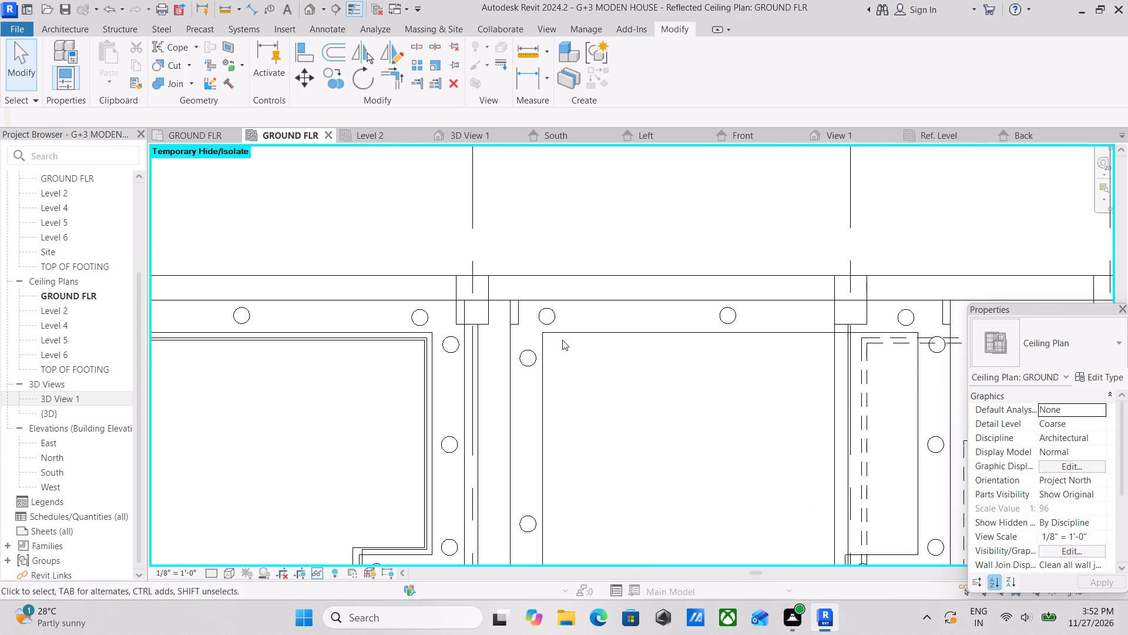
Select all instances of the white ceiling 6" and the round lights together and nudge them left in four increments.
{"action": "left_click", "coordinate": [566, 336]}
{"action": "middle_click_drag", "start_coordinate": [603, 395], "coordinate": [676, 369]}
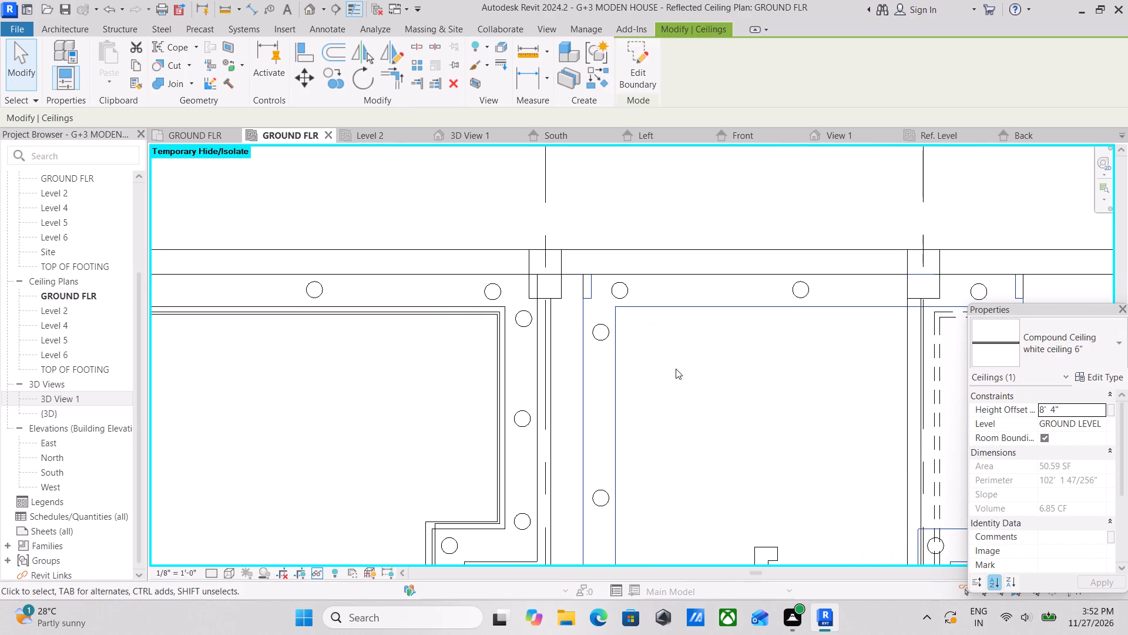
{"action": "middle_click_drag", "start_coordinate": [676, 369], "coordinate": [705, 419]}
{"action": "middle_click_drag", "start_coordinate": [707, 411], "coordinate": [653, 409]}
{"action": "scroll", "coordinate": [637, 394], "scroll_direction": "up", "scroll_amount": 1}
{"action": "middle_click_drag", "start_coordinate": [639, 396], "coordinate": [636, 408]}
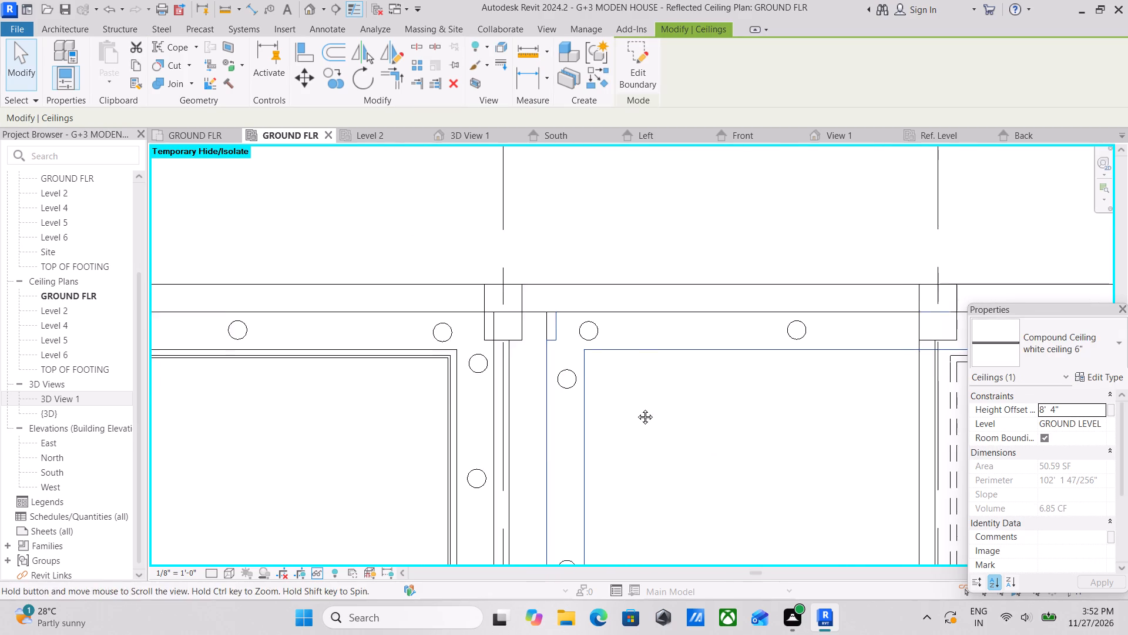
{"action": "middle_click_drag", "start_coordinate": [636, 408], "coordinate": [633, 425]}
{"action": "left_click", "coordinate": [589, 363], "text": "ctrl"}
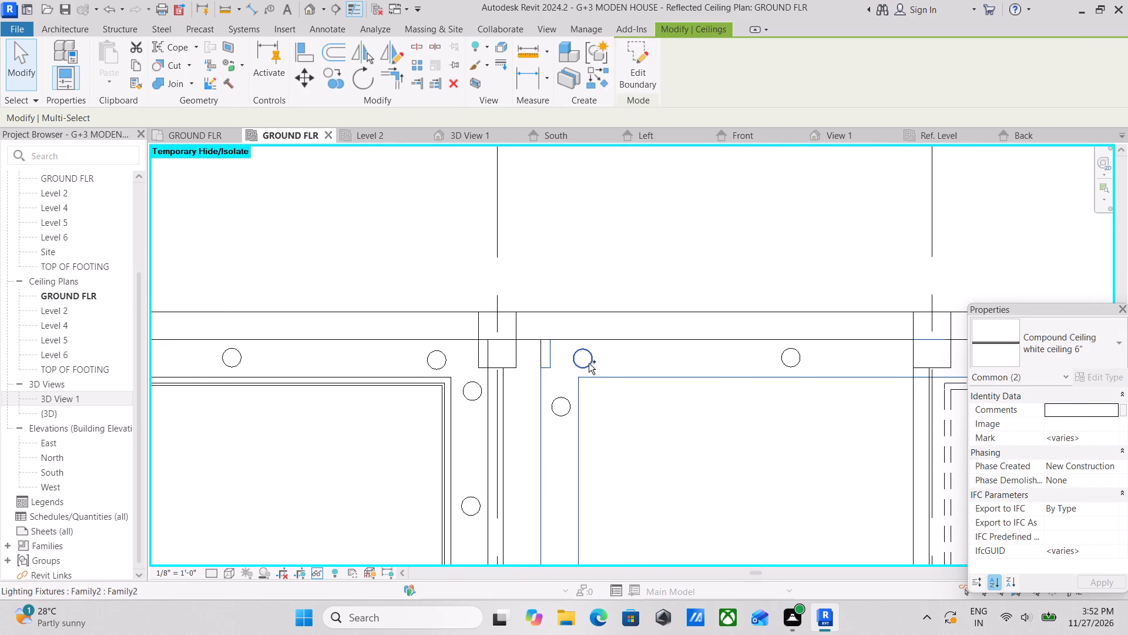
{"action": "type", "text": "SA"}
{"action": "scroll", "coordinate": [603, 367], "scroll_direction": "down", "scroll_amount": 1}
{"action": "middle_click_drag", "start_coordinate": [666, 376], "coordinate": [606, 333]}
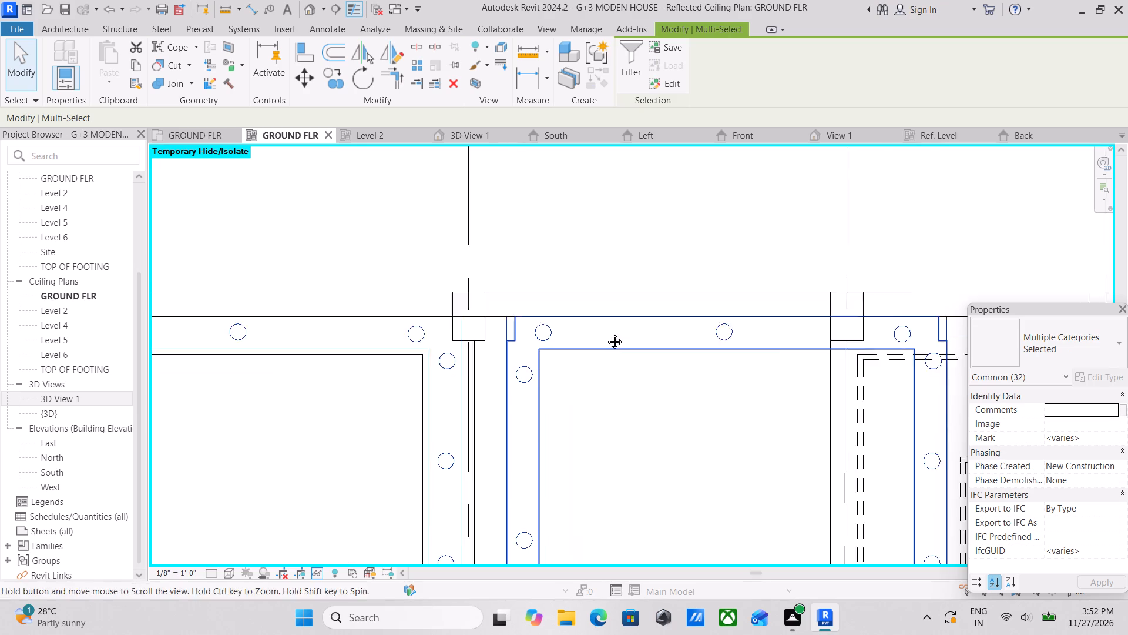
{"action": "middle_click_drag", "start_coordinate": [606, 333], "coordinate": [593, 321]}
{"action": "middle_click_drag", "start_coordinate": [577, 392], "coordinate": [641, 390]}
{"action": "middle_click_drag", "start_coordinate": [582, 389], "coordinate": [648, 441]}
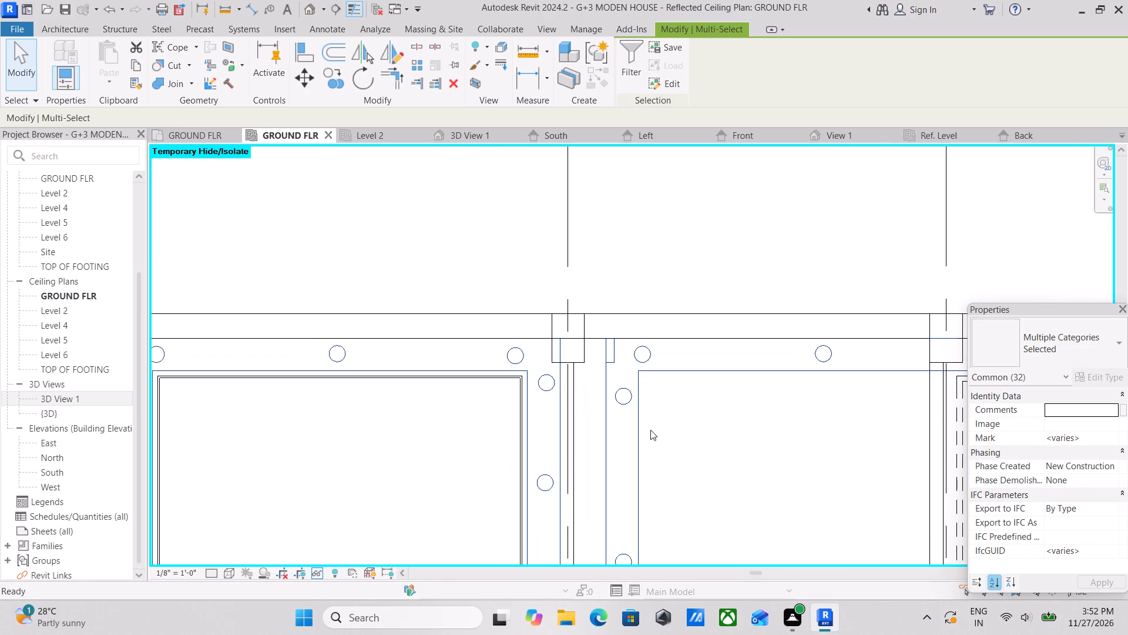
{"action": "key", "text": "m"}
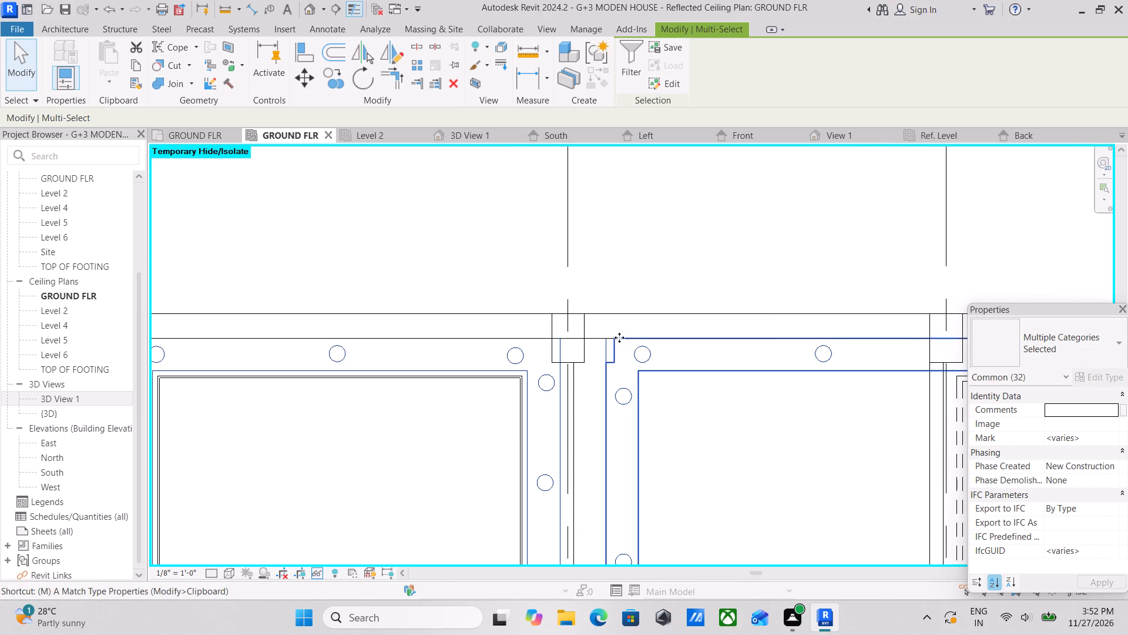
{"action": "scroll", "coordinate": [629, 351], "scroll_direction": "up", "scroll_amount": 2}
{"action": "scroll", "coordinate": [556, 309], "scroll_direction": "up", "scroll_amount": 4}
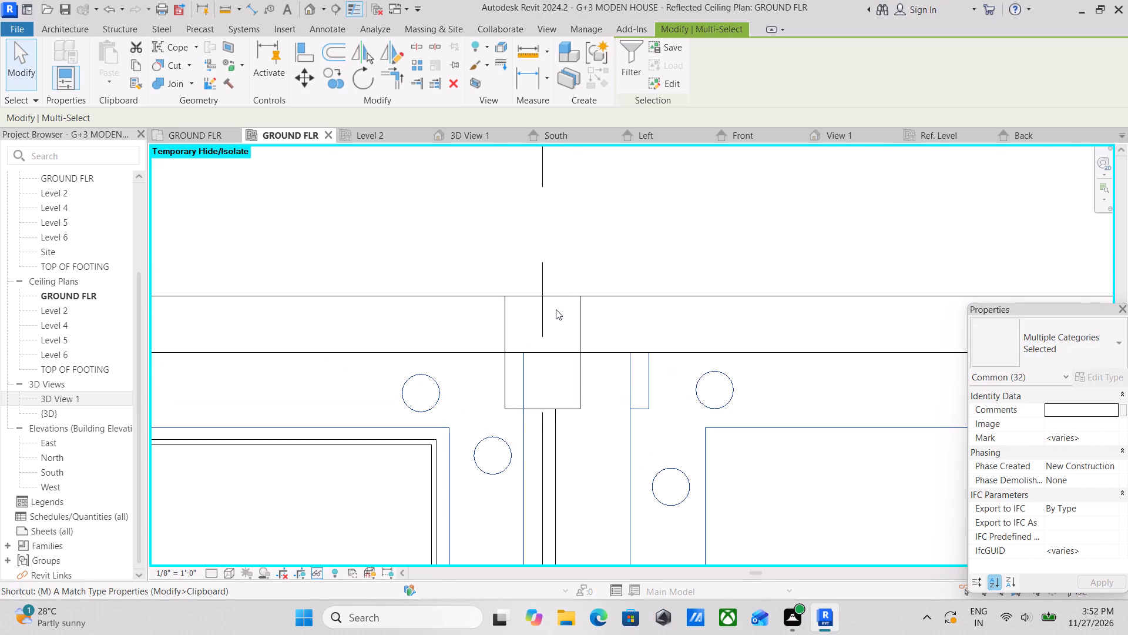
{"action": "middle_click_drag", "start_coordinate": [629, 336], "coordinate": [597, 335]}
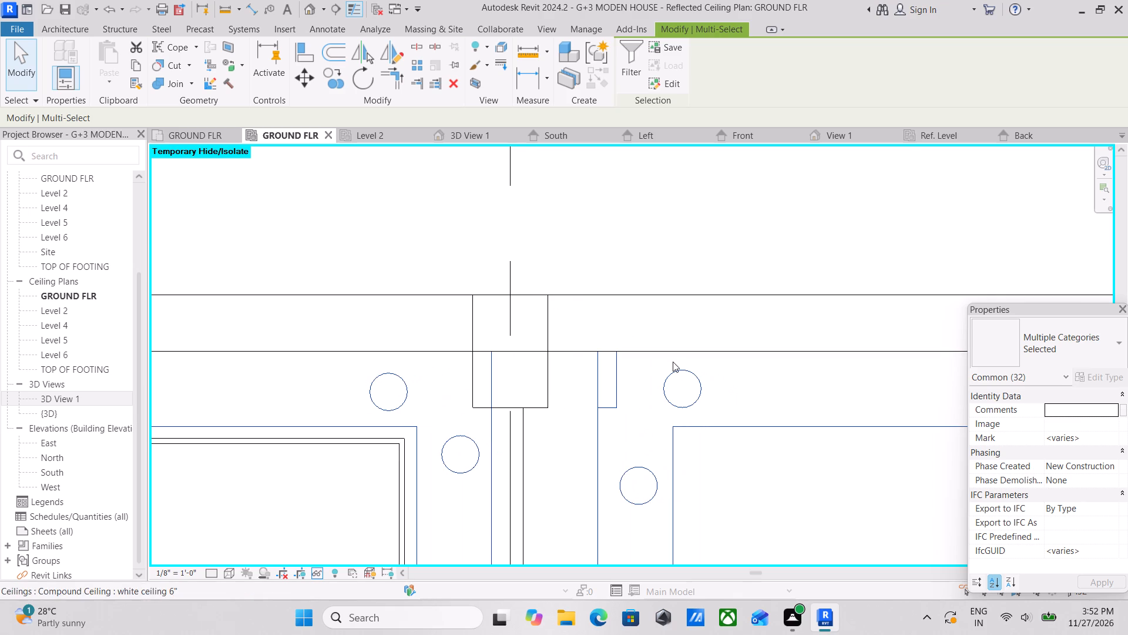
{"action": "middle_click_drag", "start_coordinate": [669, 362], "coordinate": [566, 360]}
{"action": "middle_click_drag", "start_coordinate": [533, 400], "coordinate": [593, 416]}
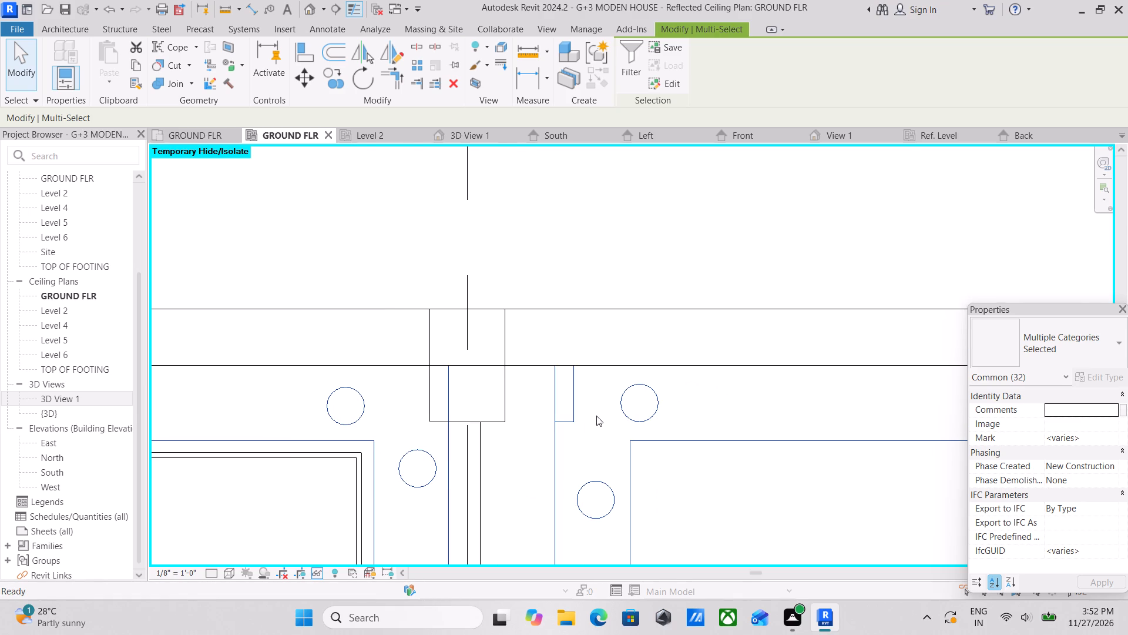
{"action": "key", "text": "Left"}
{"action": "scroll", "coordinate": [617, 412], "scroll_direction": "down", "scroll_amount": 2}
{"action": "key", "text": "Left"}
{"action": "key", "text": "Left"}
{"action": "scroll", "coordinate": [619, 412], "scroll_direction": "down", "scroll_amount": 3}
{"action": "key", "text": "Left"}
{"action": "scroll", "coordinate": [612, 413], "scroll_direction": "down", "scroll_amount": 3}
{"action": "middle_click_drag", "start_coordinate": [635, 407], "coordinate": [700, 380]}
Undo the left nudges and the copy of the ceiling border with its lights in the room past grid 2.
{"action": "key", "text": "ctrl+z"}
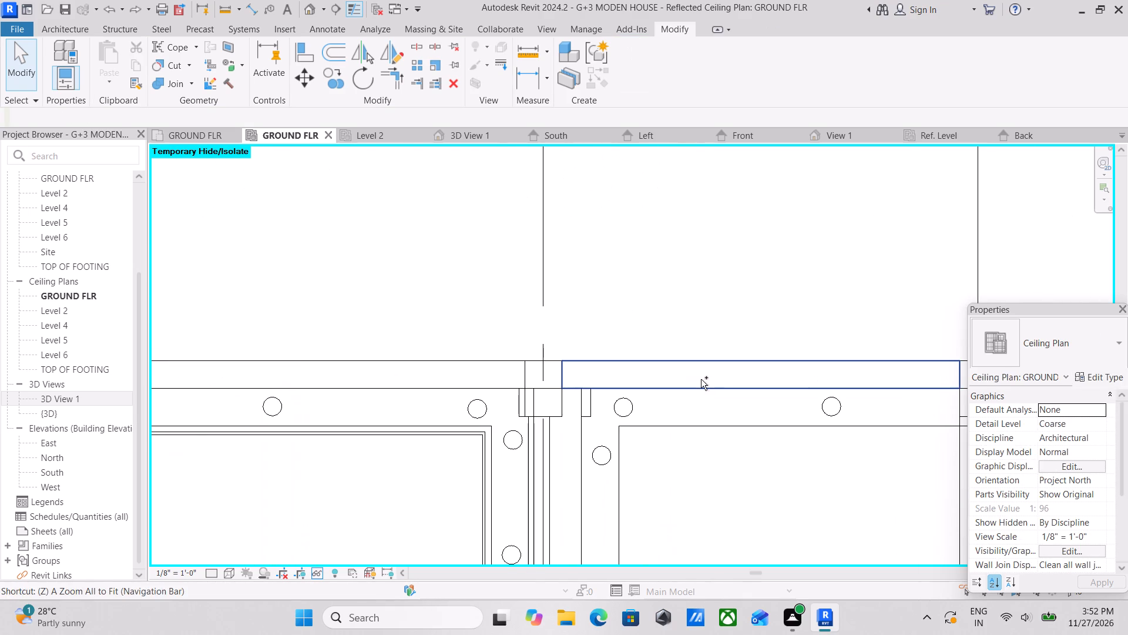
{"action": "key", "text": "z"}
{"action": "scroll", "coordinate": [701, 379], "scroll_direction": "down", "scroll_amount": 4}
{"action": "scroll", "coordinate": [733, 414], "scroll_direction": "down", "scroll_amount": 1}
{"action": "middle_click_drag", "start_coordinate": [733, 414], "coordinate": [720, 334]}
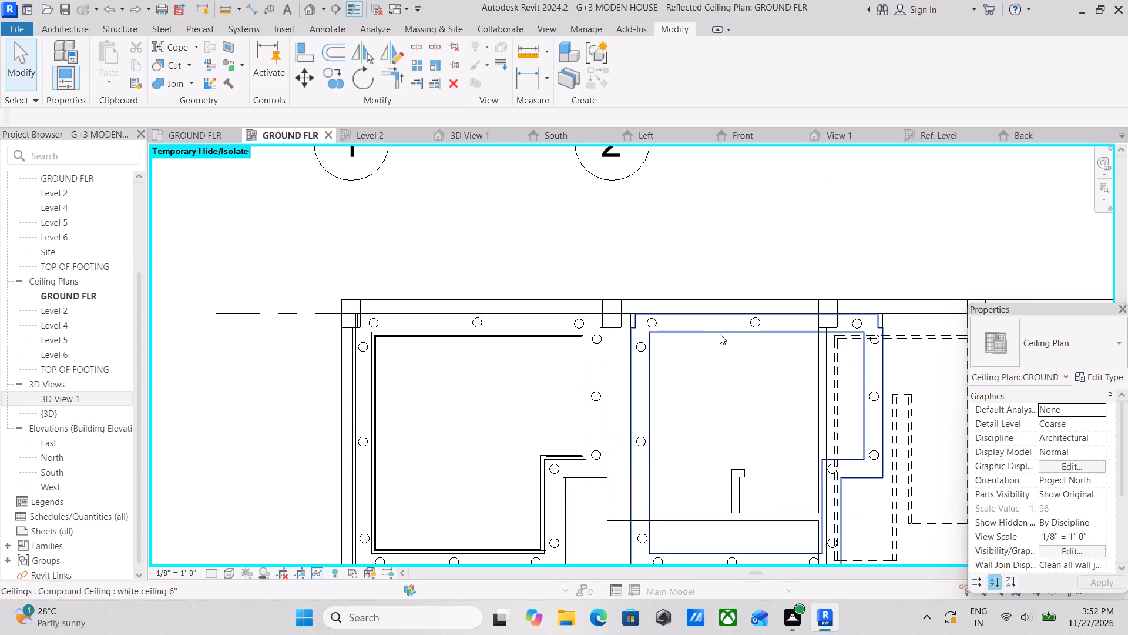
{"action": "key", "text": "ctrl+z"}
{"action": "key", "text": "ctrl+z"}
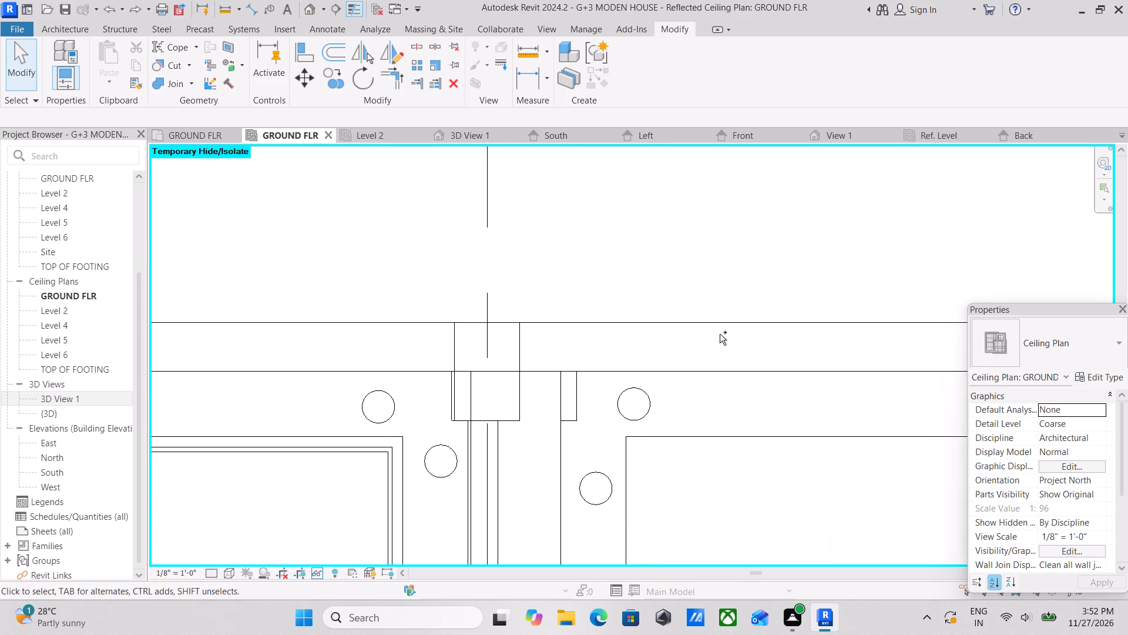
{"action": "key", "text": "ctrl+z"}
{"action": "scroll", "coordinate": [720, 334], "scroll_direction": "down", "scroll_amount": 3, "text": "ctrl"}
{"action": "key", "text": "ctrl+z"}
{"action": "scroll", "coordinate": [720, 334], "scroll_direction": "down", "scroll_amount": 3}
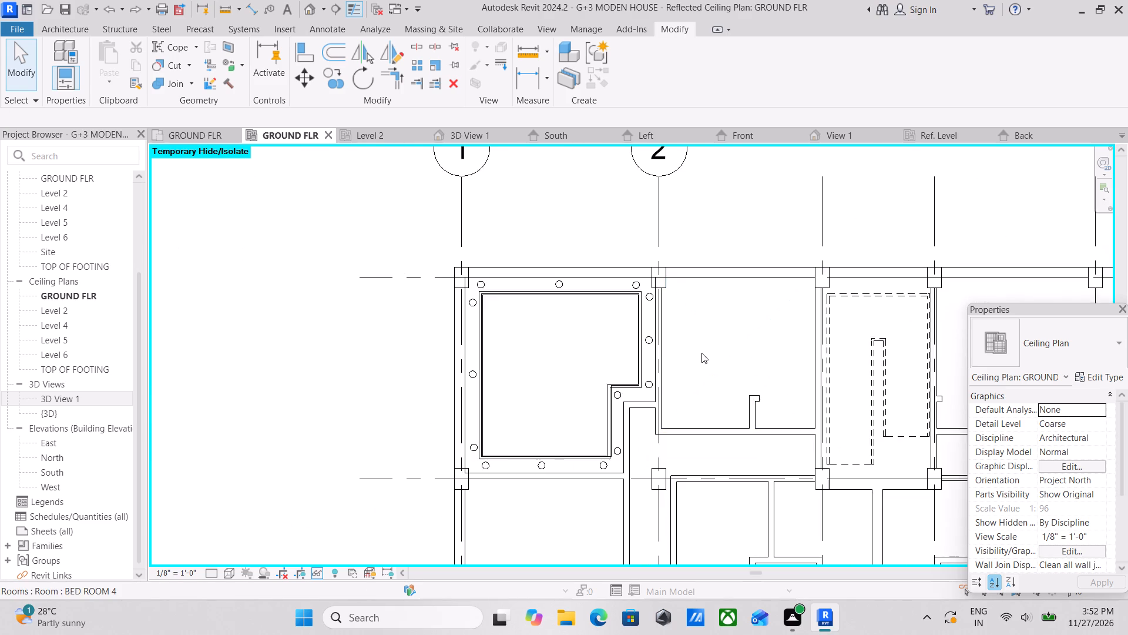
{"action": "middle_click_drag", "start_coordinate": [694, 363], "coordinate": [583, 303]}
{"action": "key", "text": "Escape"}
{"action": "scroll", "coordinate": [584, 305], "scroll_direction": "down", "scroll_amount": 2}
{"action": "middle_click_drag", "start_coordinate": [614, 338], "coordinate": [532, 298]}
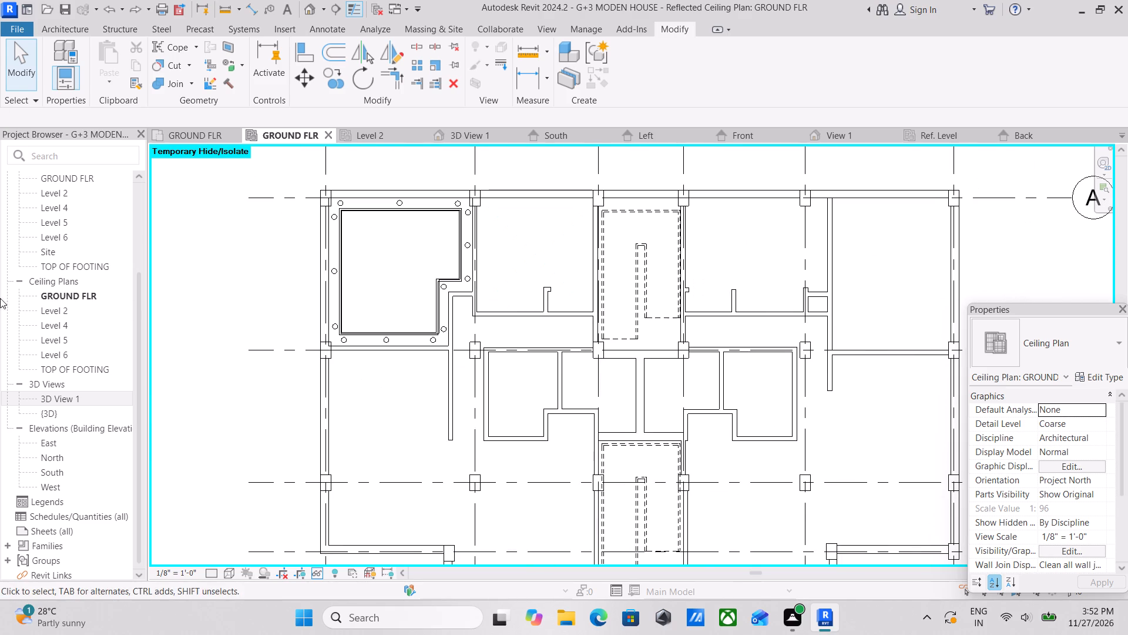
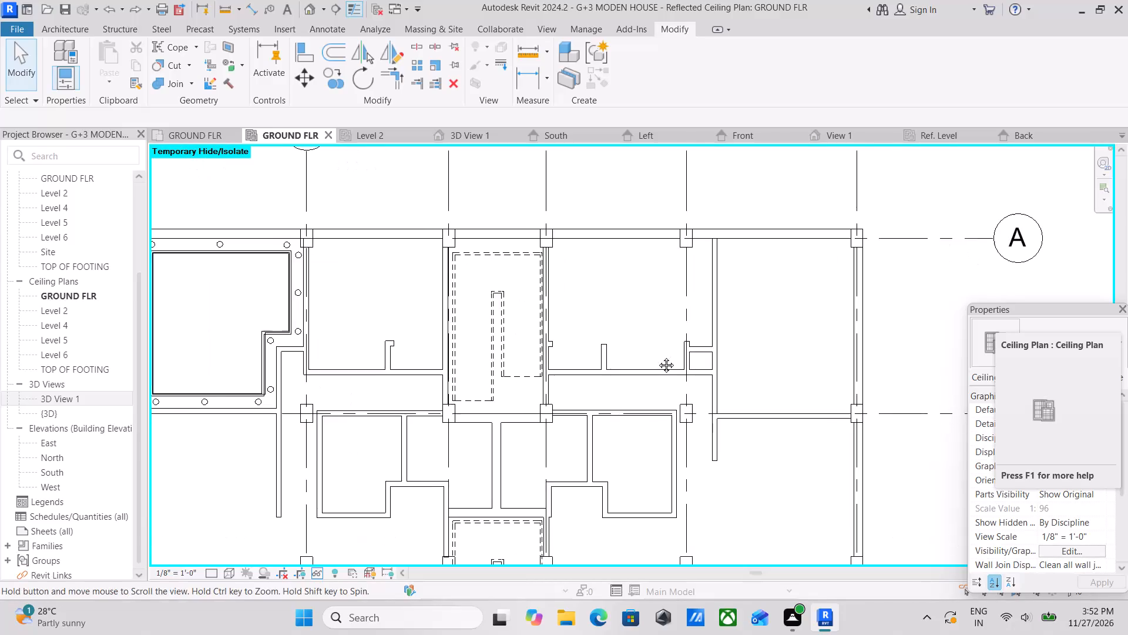
Look over the ground-floor reflected ceiling plan around the rooms that have no ceiling border.
{"action": "scroll", "coordinate": [688, 287], "scroll_direction": "up", "scroll_amount": 2}
{"action": "scroll", "coordinate": [643, 347], "scroll_direction": "down", "scroll_amount": 1}
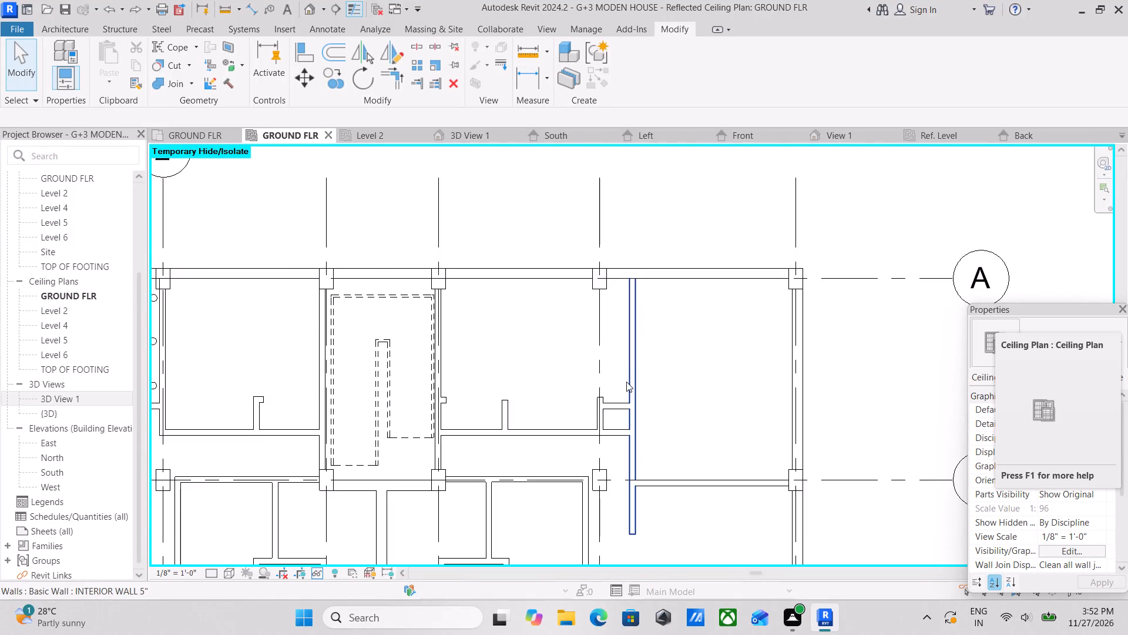
{"action": "middle_click_drag", "start_coordinate": [626, 382], "coordinate": [804, 255]}
{"action": "scroll", "coordinate": [643, 350], "scroll_direction": "down", "scroll_amount": 2}
{"action": "middle_click_drag", "start_coordinate": [639, 351], "coordinate": [808, 276]}
{"action": "scroll", "coordinate": [498, 442], "scroll_direction": "down", "scroll_amount": 1}
{"action": "middle_click_drag", "start_coordinate": [521, 423], "coordinate": [641, 279]}
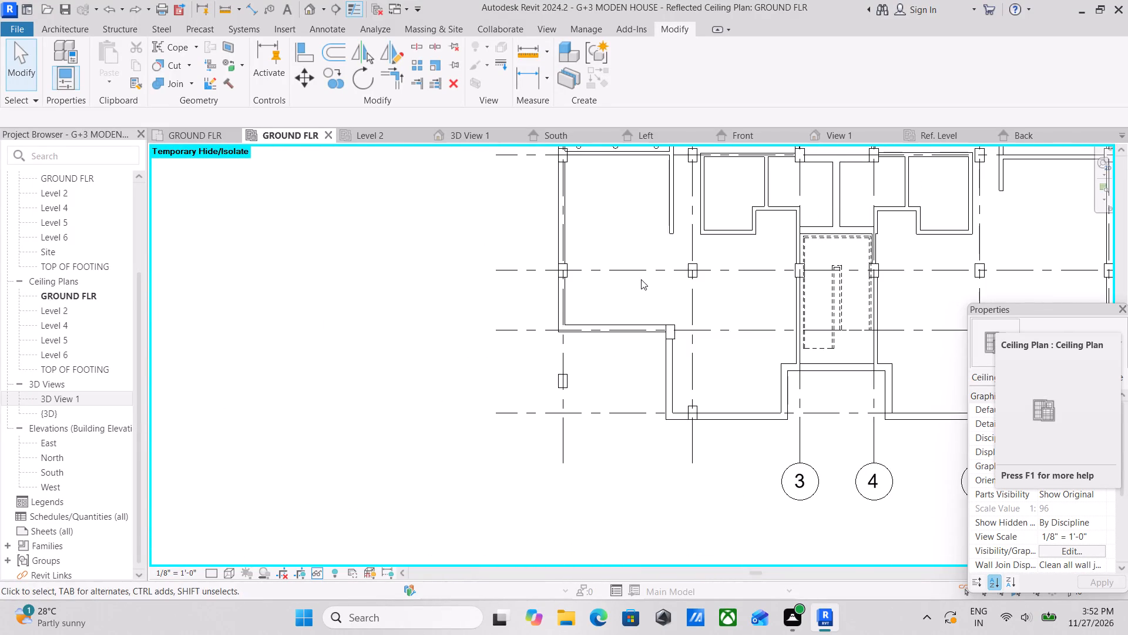
{"action": "middle_click_drag", "start_coordinate": [641, 279], "coordinate": [630, 377]}
{"action": "middle_click_drag", "start_coordinate": [767, 324], "coordinate": [570, 406]}
{"action": "middle_click_drag", "start_coordinate": [728, 356], "coordinate": [642, 414]}
{"action": "scroll", "coordinate": [751, 299], "scroll_direction": "up", "scroll_amount": 2}
{"action": "middle_click_drag", "start_coordinate": [743, 301], "coordinate": [743, 302]}
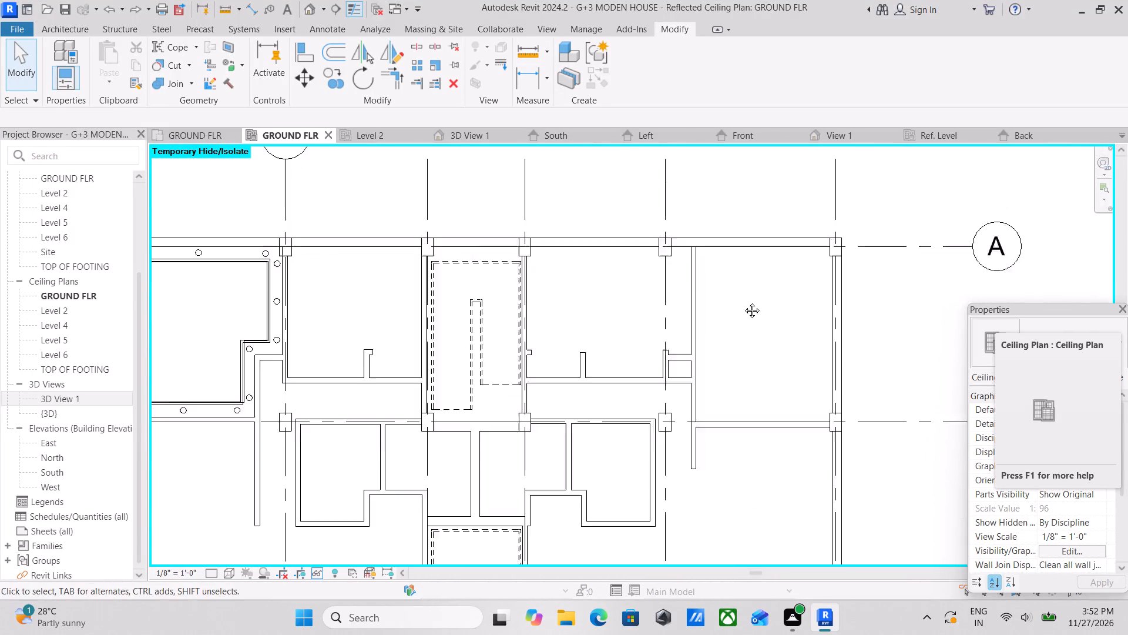
{"action": "middle_click_drag", "start_coordinate": [743, 302], "coordinate": [763, 332]}
{"action": "middle_click_drag", "start_coordinate": [519, 334], "coordinate": [739, 333]}
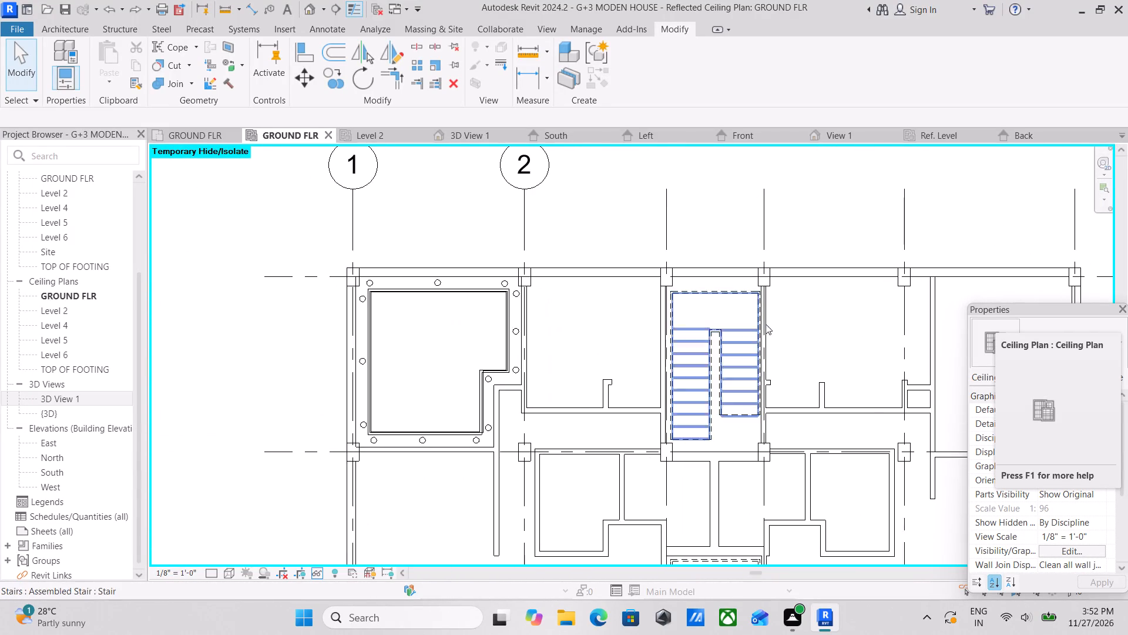
{"action": "middle_click_drag", "start_coordinate": [774, 320], "coordinate": [599, 314]}
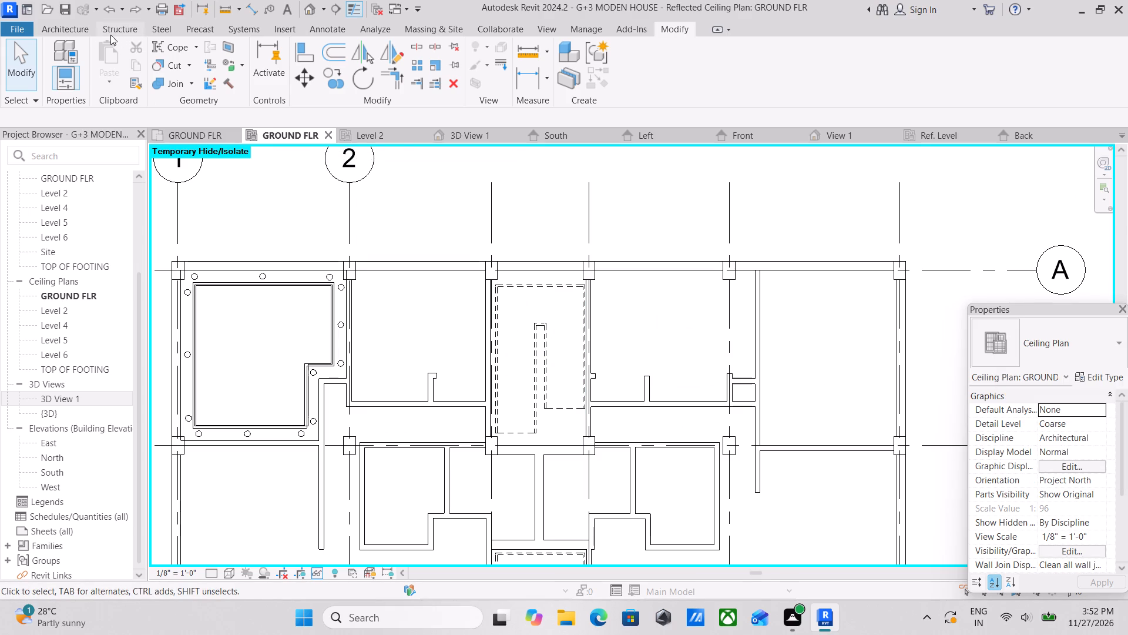
Place an automatic white ceiling 6" with an 8' 6" height offset in BED ROOM 6, the end room near grid A.
{"action": "left_click", "coordinate": [66, 27]}
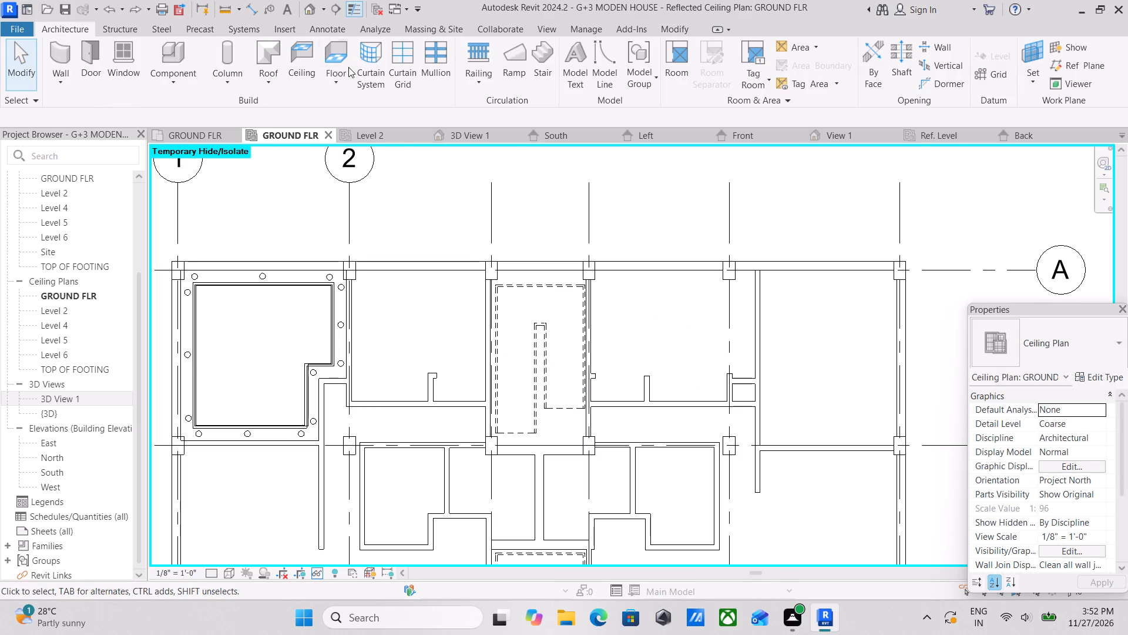
{"action": "left_click", "coordinate": [302, 78]}
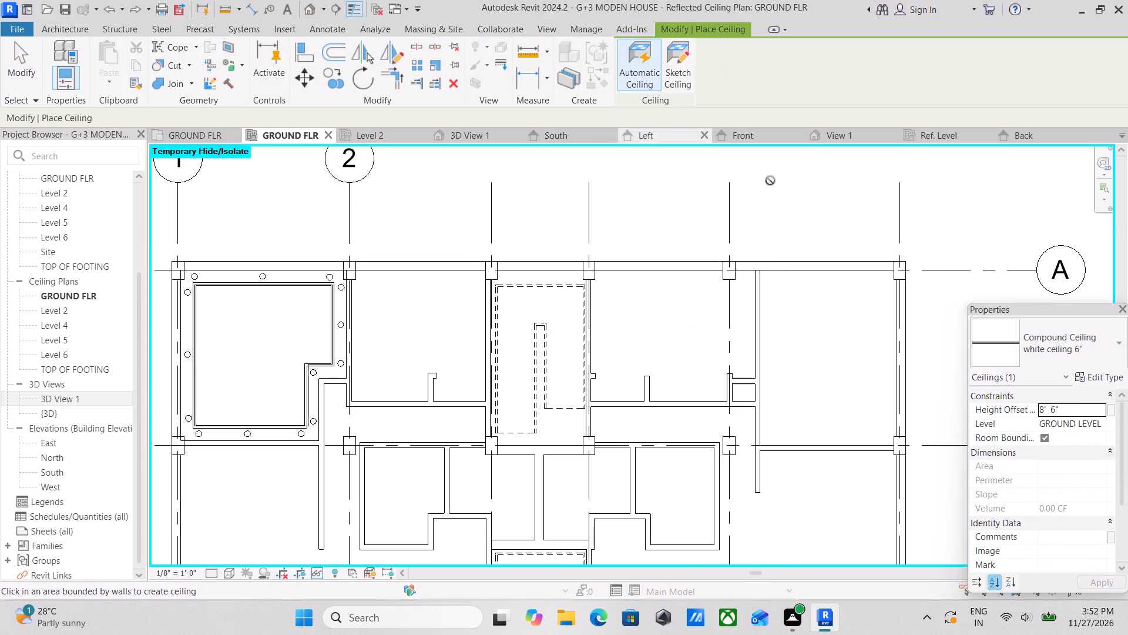
{"action": "scroll", "coordinate": [1037, 339], "scroll_direction": "up", "scroll_amount": 1}
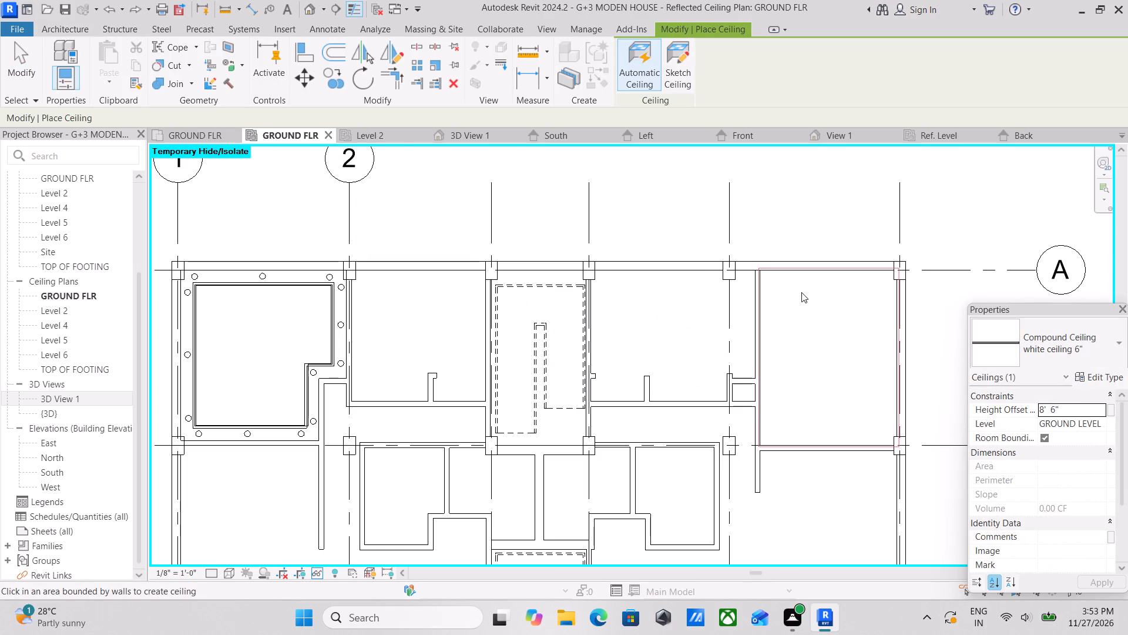
{"action": "scroll", "coordinate": [801, 292], "scroll_direction": "up", "scroll_amount": 3}
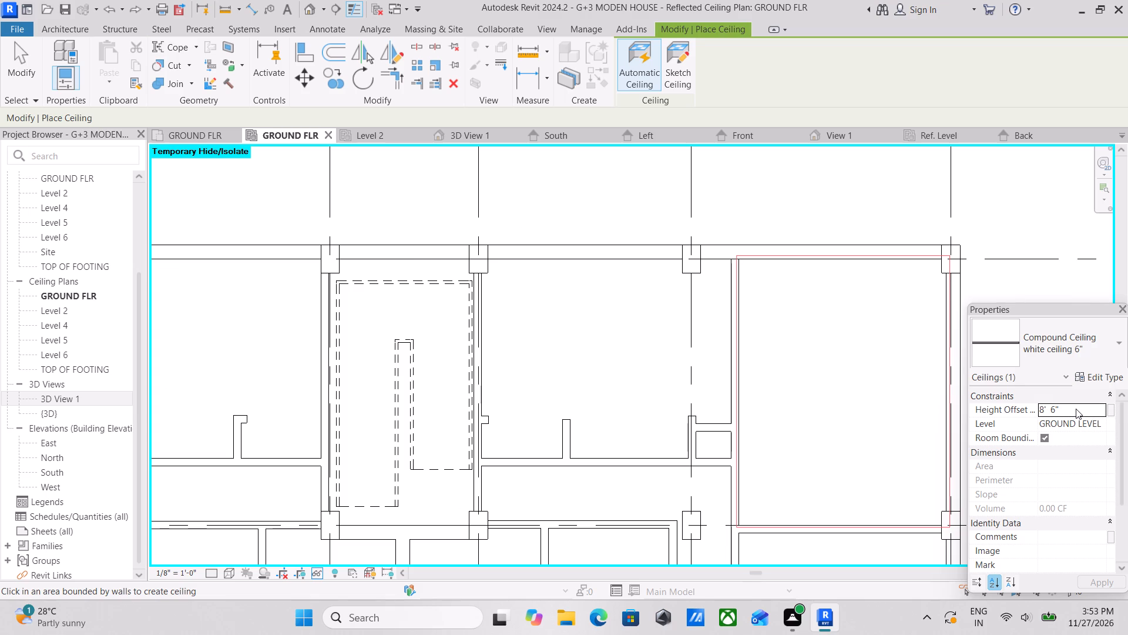
{"action": "scroll", "coordinate": [968, 340], "scroll_direction": "up", "scroll_amount": 1}
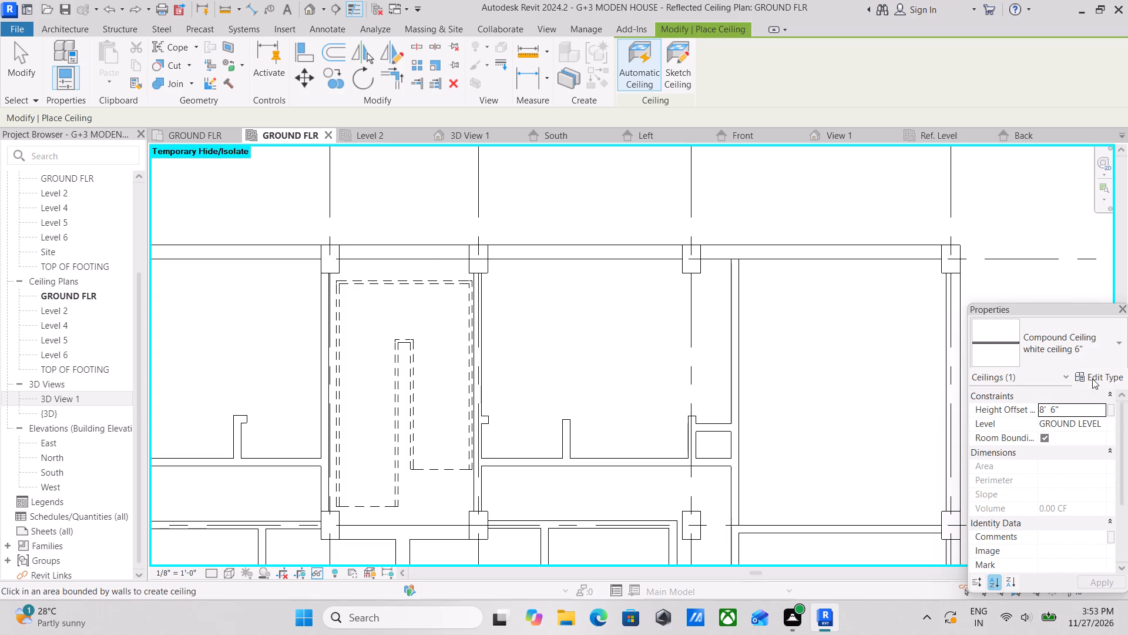
{"action": "left_click", "coordinate": [1086, 412]}
{"action": "scroll", "coordinate": [820, 309], "scroll_direction": "up", "scroll_amount": 1}
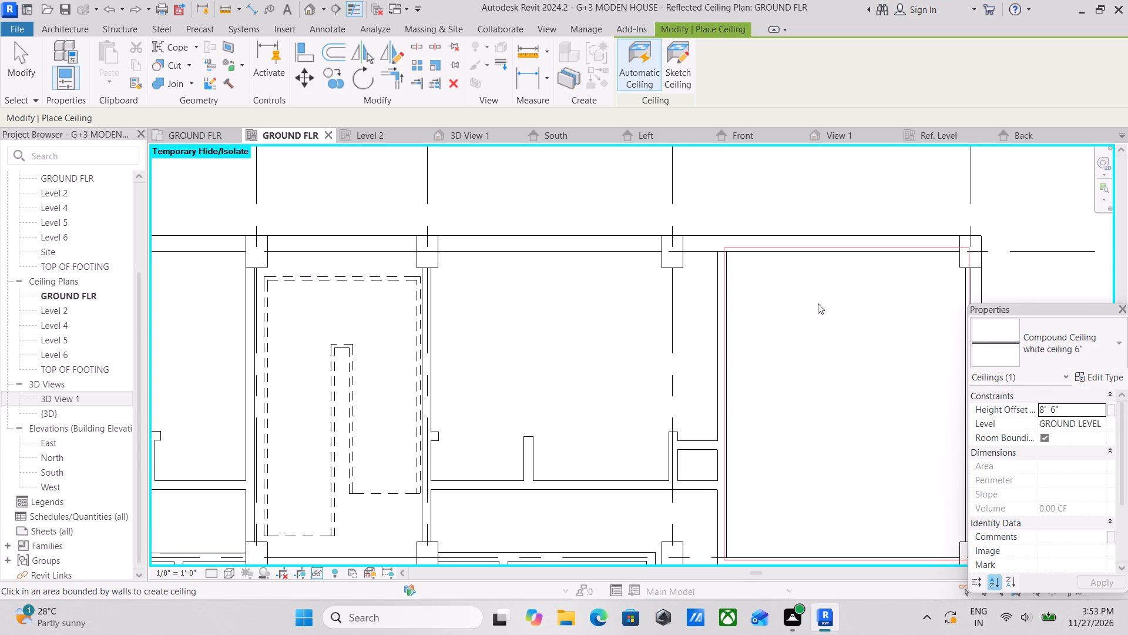
{"action": "left_click", "coordinate": [1107, 356]}
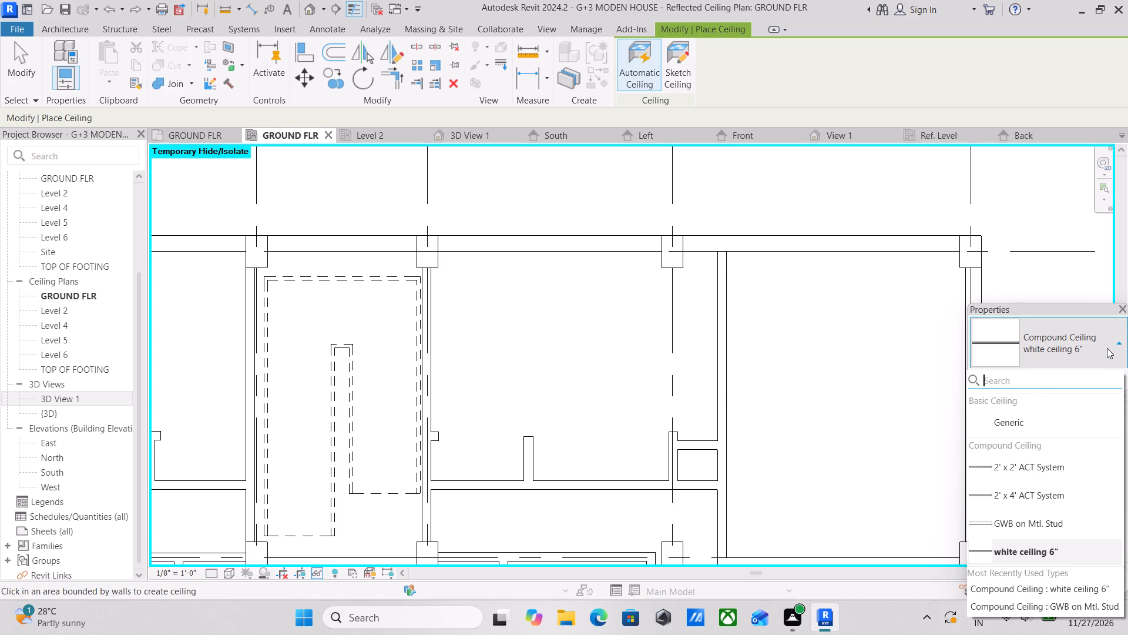
{"action": "left_click", "coordinate": [1107, 348]}
{"action": "left_click", "coordinate": [850, 336]}
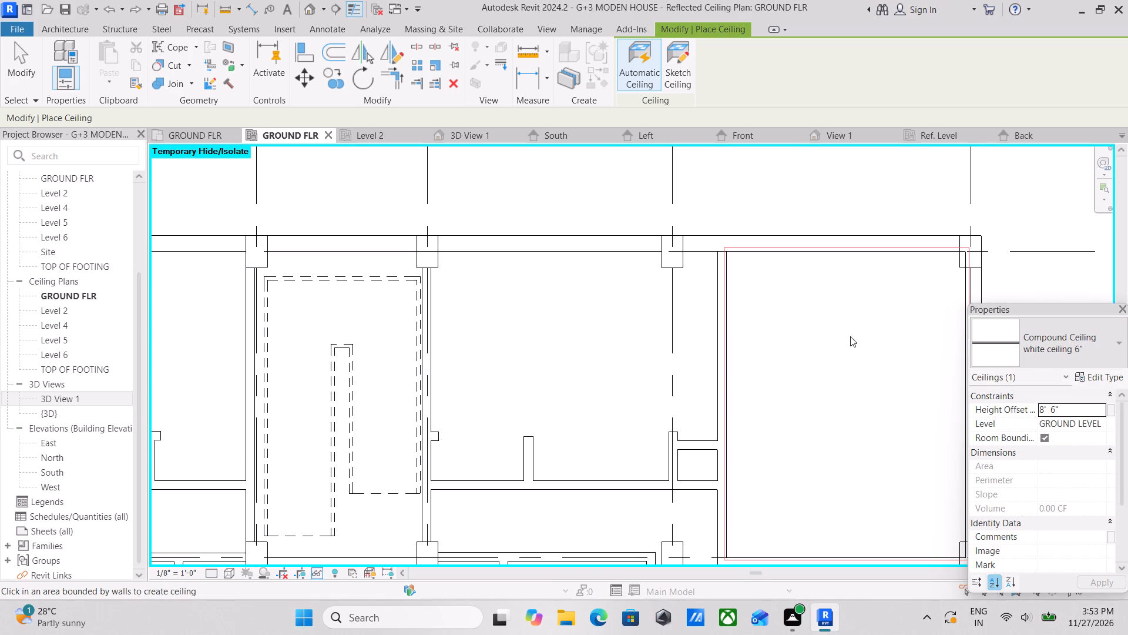
{"action": "middle_click_drag", "start_coordinate": [853, 319], "coordinate": [780, 231]}
{"action": "key", "text": "Escape"}
{"action": "key", "text": "Escape"}
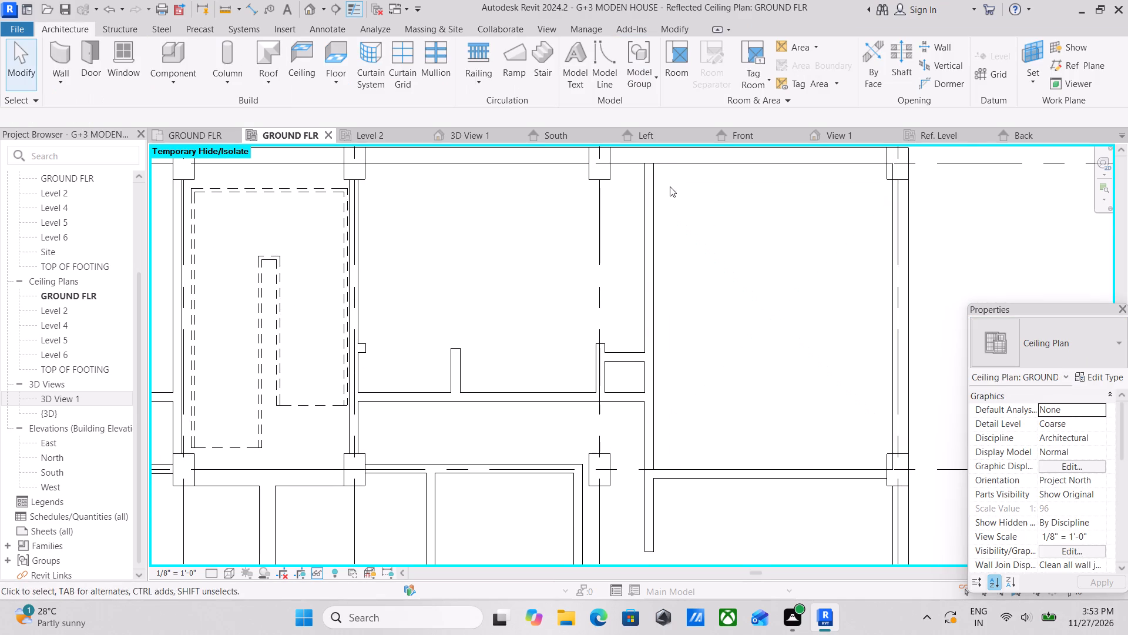
Temporarily hide the BED ROOM 6 room element in the ceiling plan.
{"action": "middle_click_drag", "start_coordinate": [664, 195], "coordinate": [684, 259]}
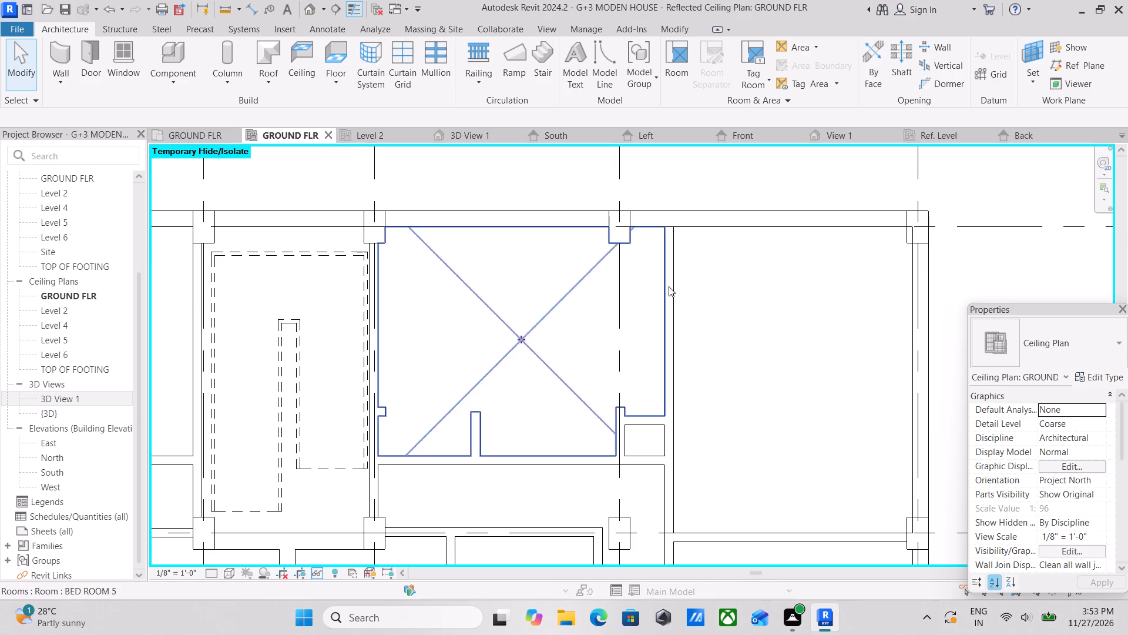
{"action": "left_click", "coordinate": [793, 377]}
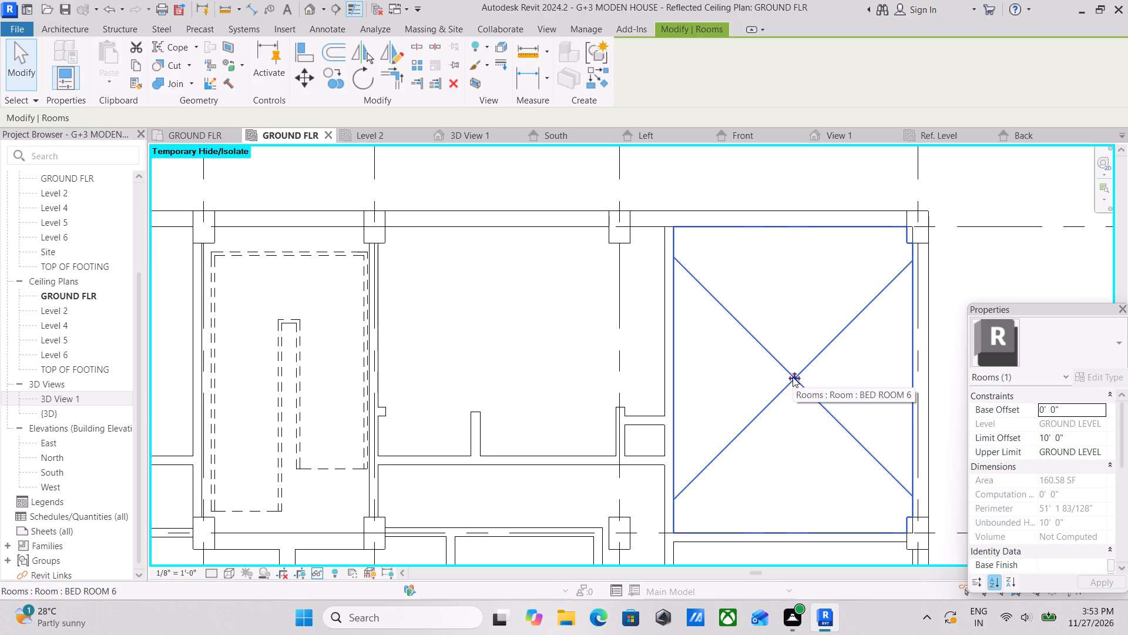
{"action": "type", "text": "HH"}
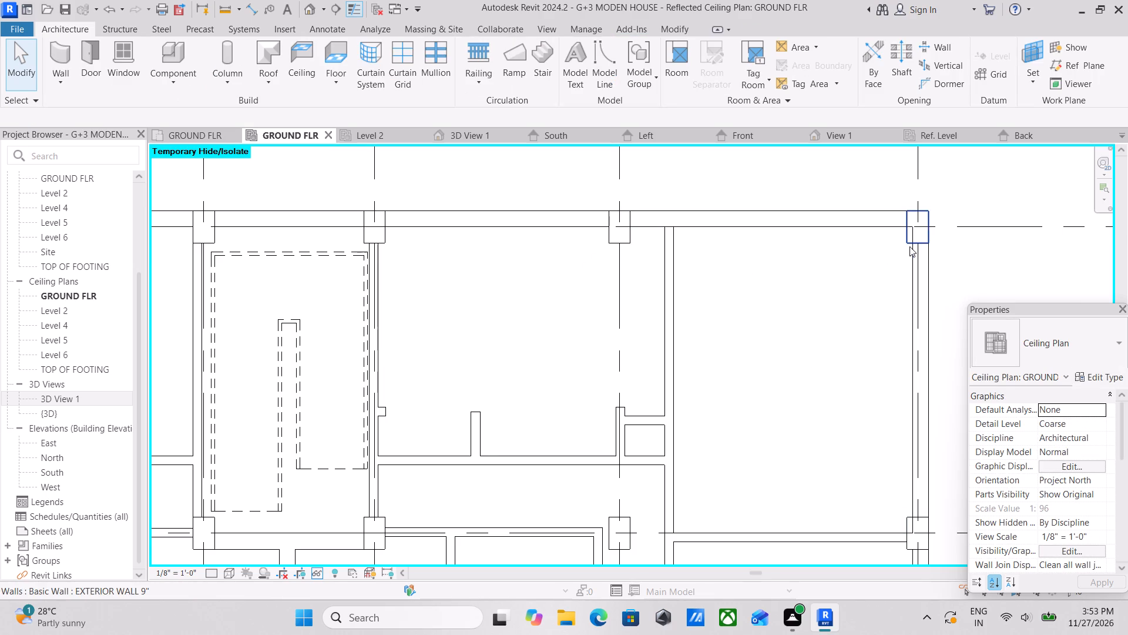
Inspect the new white ceiling 6" in BED ROOM 6 and its extent within the surrounding walls.
{"action": "scroll", "coordinate": [914, 233], "scroll_direction": "up", "scroll_amount": 8}
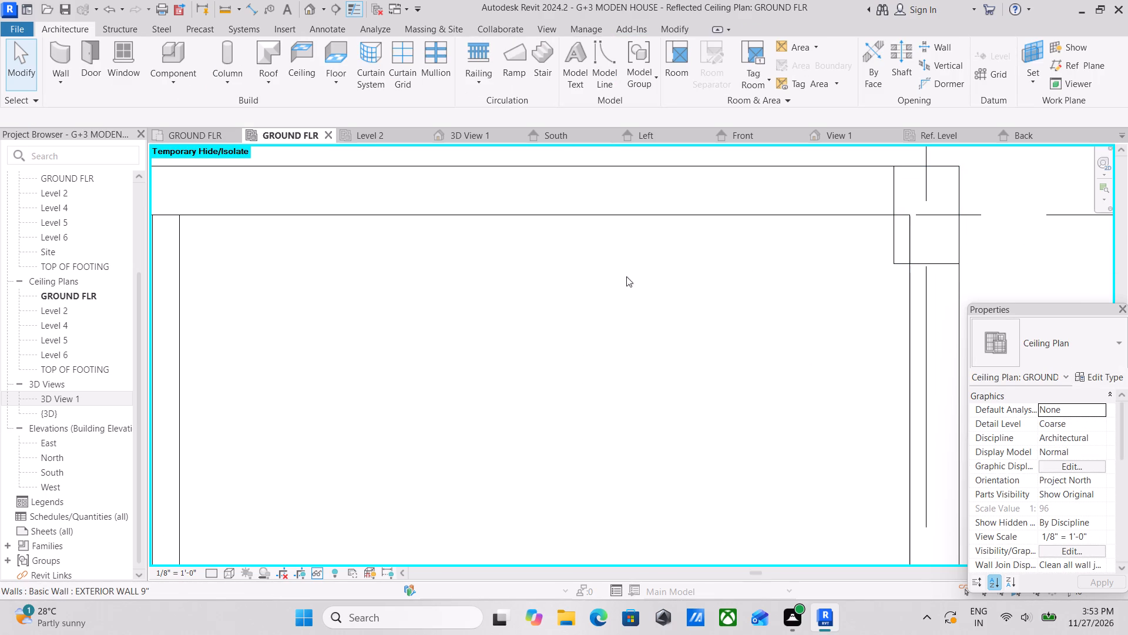
{"action": "left_click", "coordinate": [909, 231]}
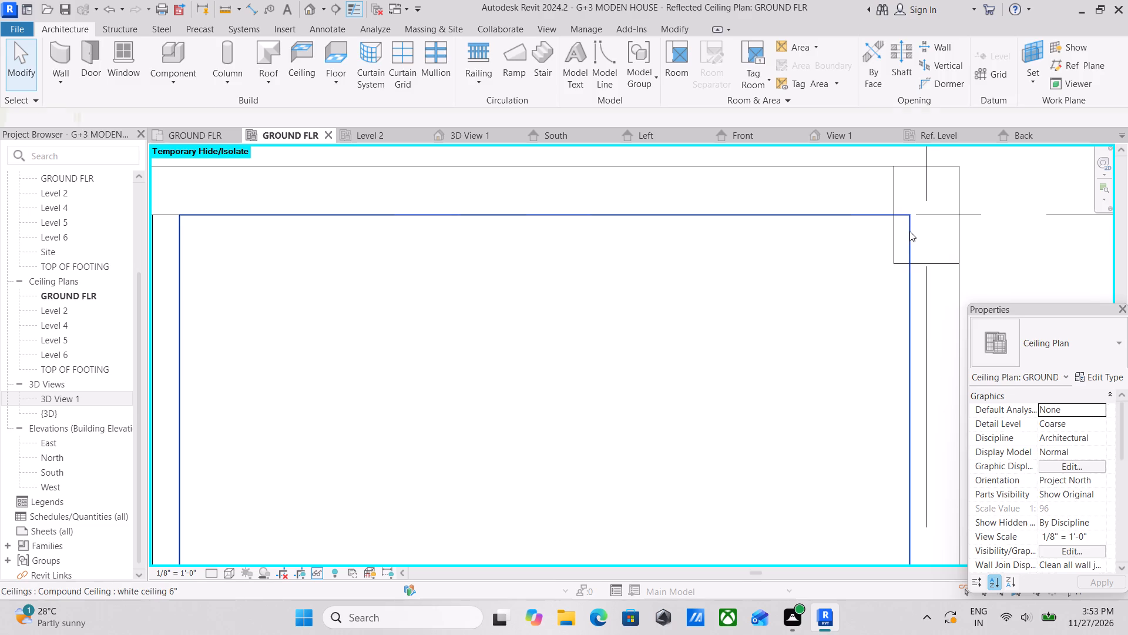
{"action": "scroll", "coordinate": [909, 231], "scroll_direction": "down", "scroll_amount": 3}
{"action": "scroll", "coordinate": [775, 312], "scroll_direction": "down", "scroll_amount": 2}
{"action": "middle_click_drag", "start_coordinate": [781, 309], "coordinate": [856, 278]}
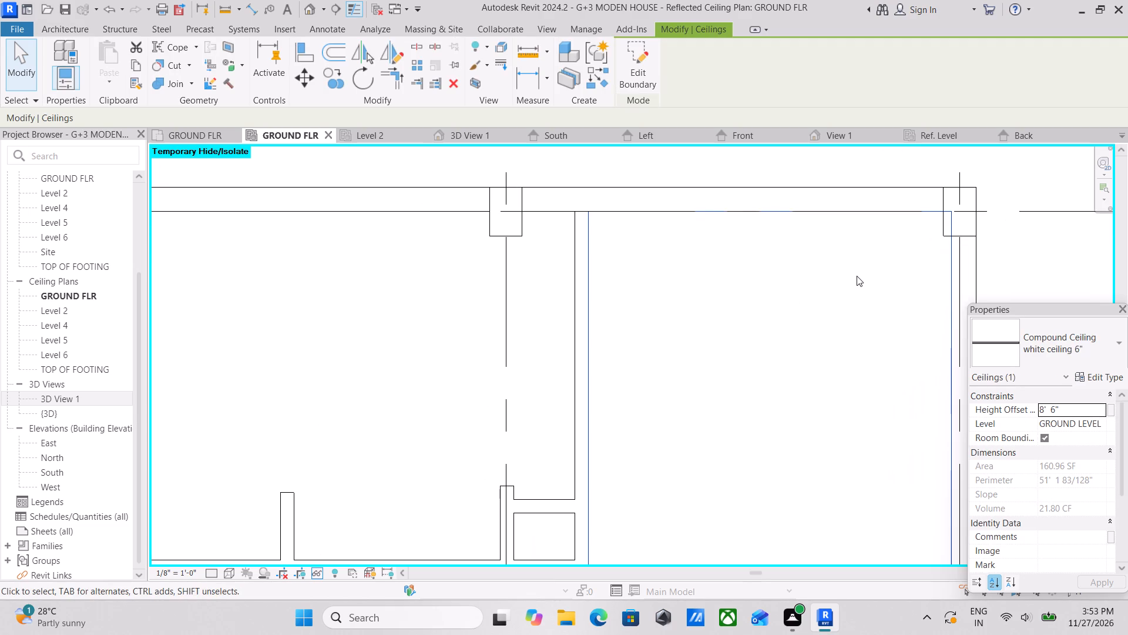
{"action": "key", "text": "Escape"}
{"action": "scroll", "coordinate": [857, 276], "scroll_direction": "down", "scroll_amount": 1}
{"action": "middle_click_drag", "start_coordinate": [845, 294], "coordinate": [813, 166]}
{"action": "key", "text": "Escape"}
{"action": "scroll", "coordinate": [746, 331], "scroll_direction": "down", "scroll_amount": 2}
{"action": "middle_click_drag", "start_coordinate": [746, 331], "coordinate": [741, 195]}
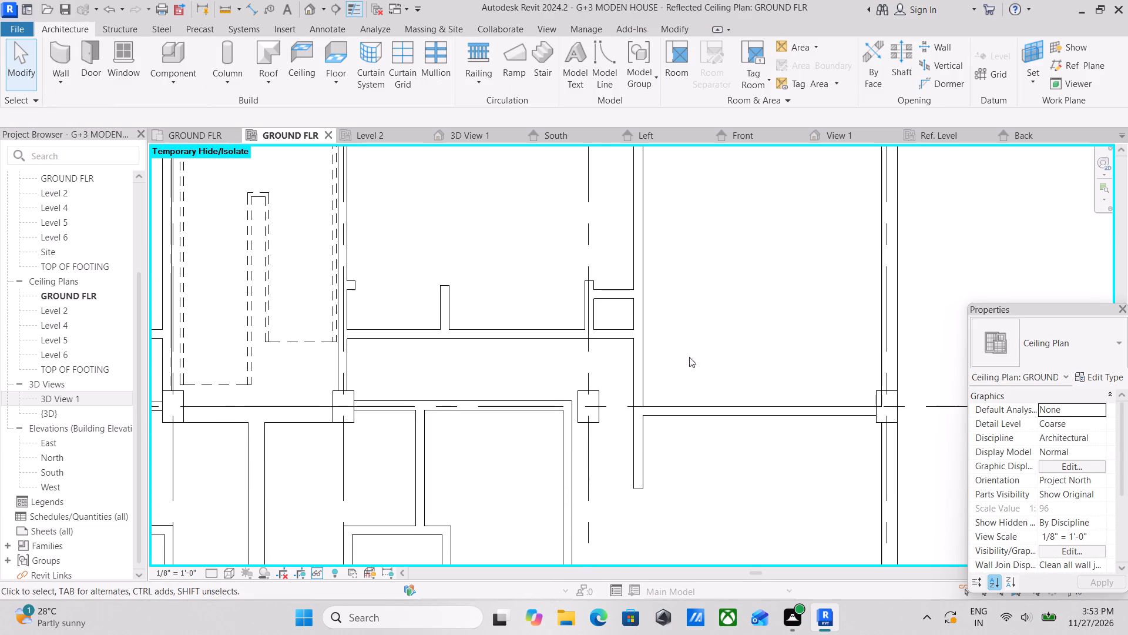
{"action": "middle_click_drag", "start_coordinate": [785, 336], "coordinate": [714, 386]}
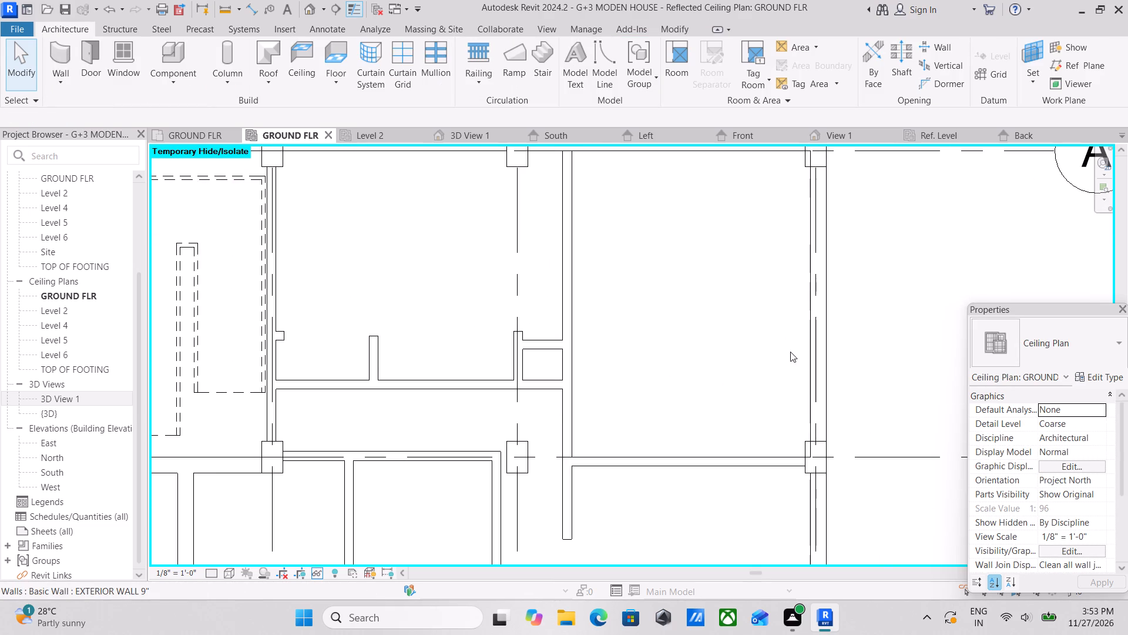
{"action": "middle_click_drag", "start_coordinate": [790, 352], "coordinate": [788, 456]}
Open the boundary sketch of the BED ROOM 6 ceiling to inspect it, and finish the sketch.
{"action": "scroll", "coordinate": [819, 257], "scroll_direction": "up", "scroll_amount": 3}
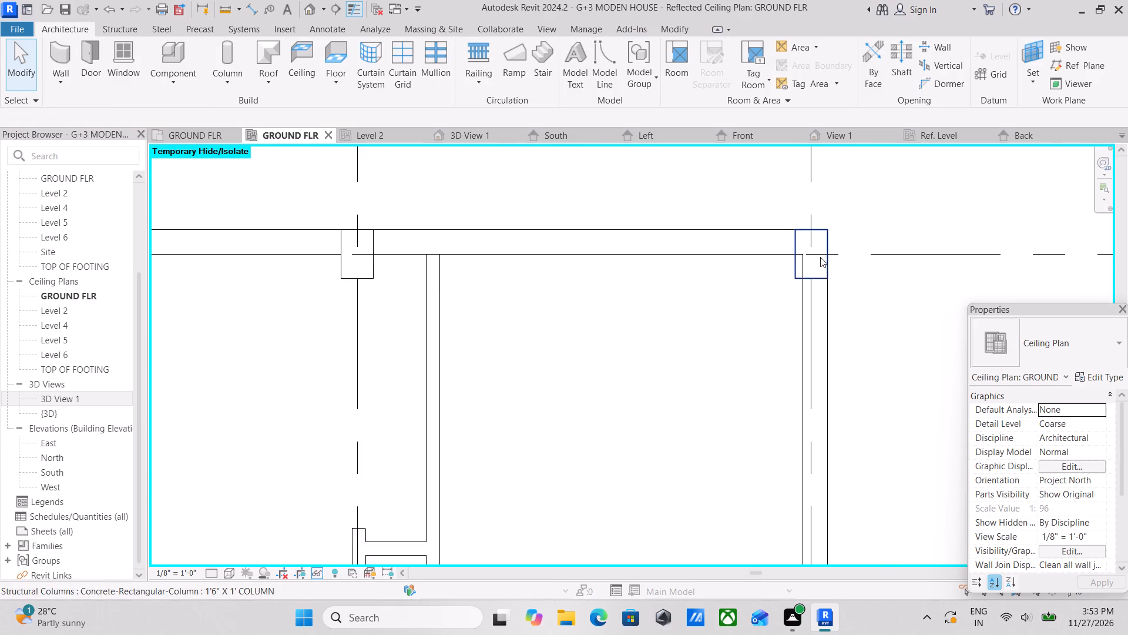
{"action": "scroll", "coordinate": [820, 257], "scroll_direction": "up", "scroll_amount": 3}
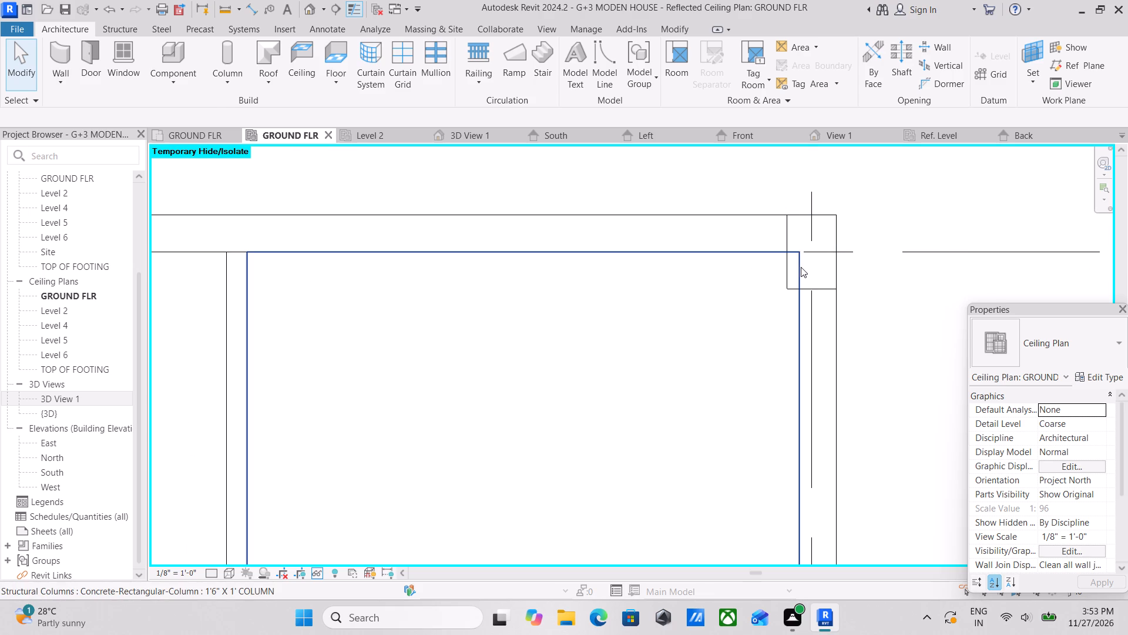
{"action": "left_click", "coordinate": [801, 267]}
{"action": "scroll", "coordinate": [801, 267], "scroll_direction": "down", "scroll_amount": 3}
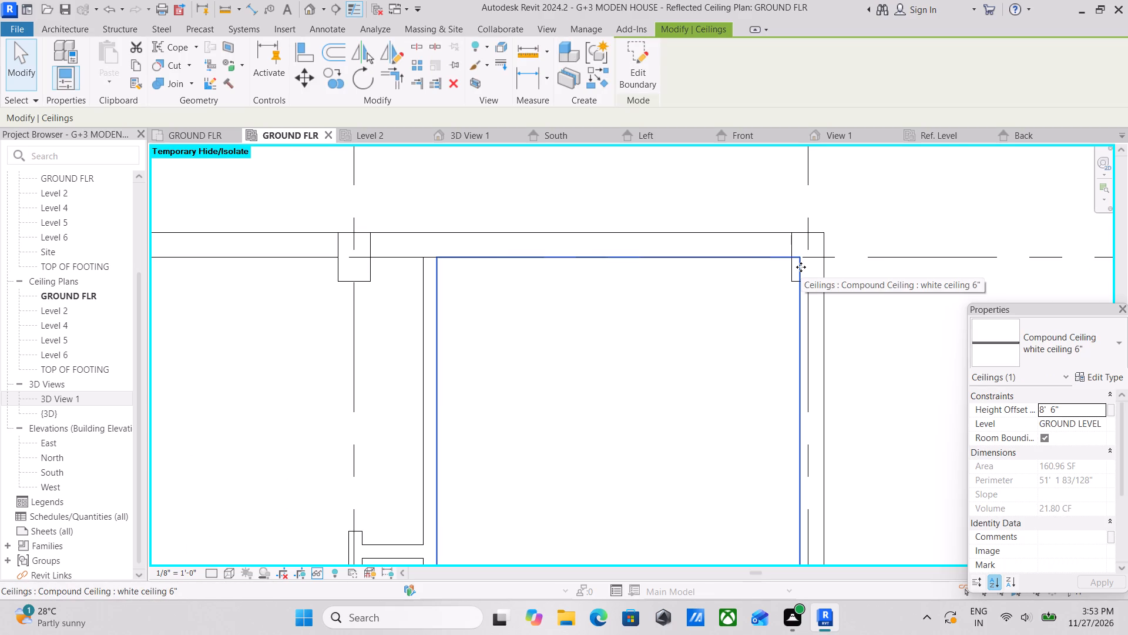
{"action": "left_click", "coordinate": [649, 59]}
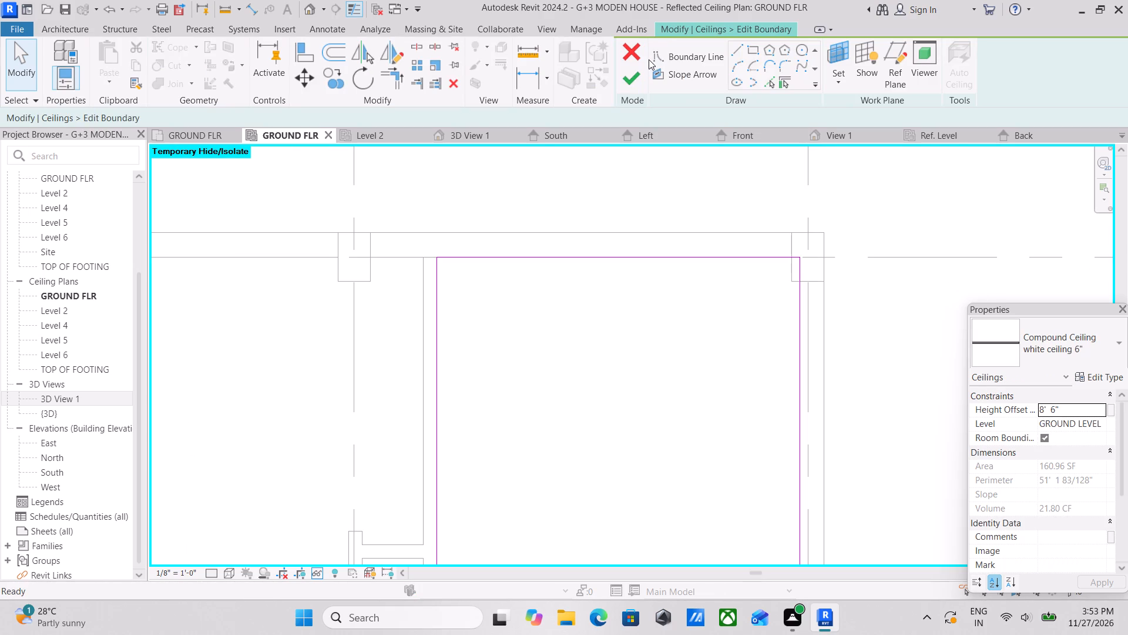
{"action": "left_click", "coordinate": [626, 78]}
{"action": "key", "text": "Escape"}
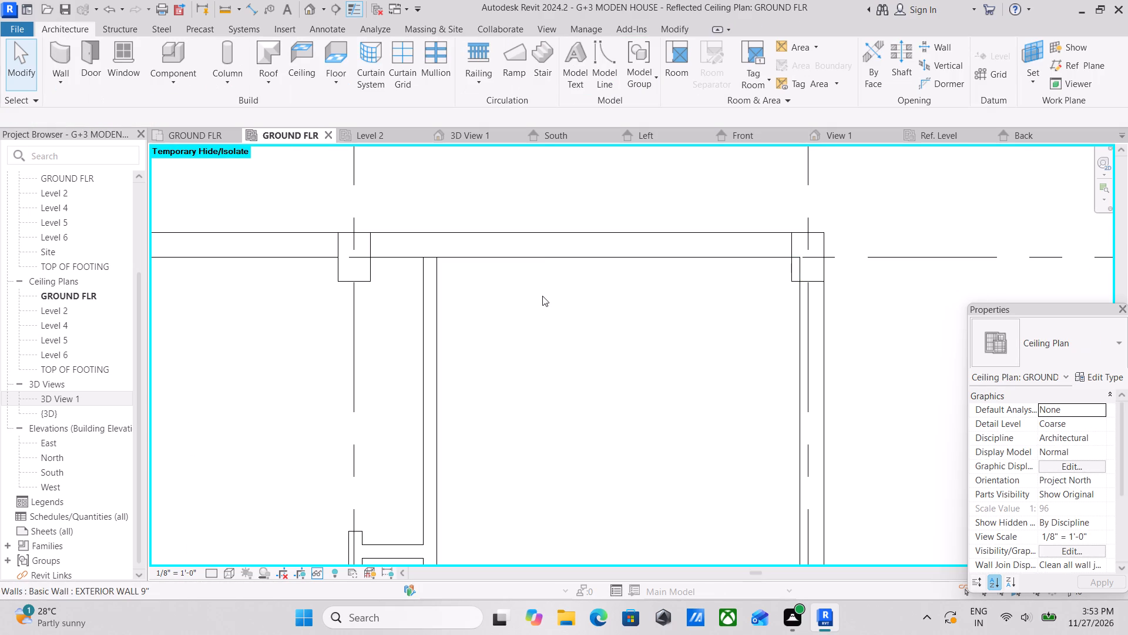
Start a sketched white ceiling 6" for BED ROOM 6 and set its height offset to 8' 4".
{"action": "middle_click_drag", "start_coordinate": [544, 295], "coordinate": [600, 262]}
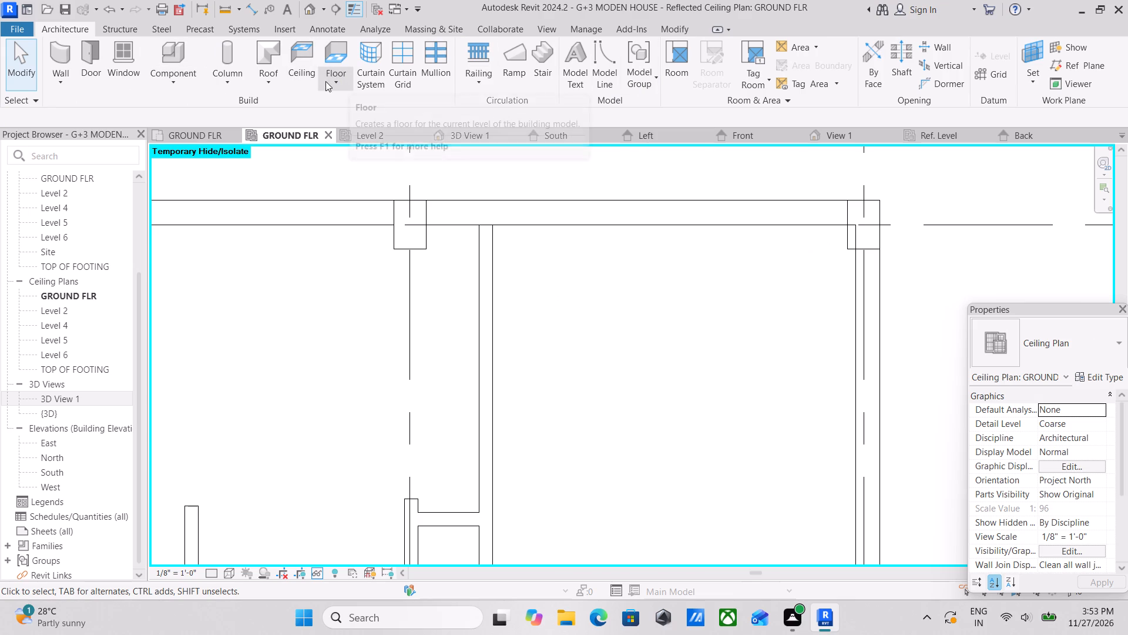
{"action": "left_click", "coordinate": [307, 79]}
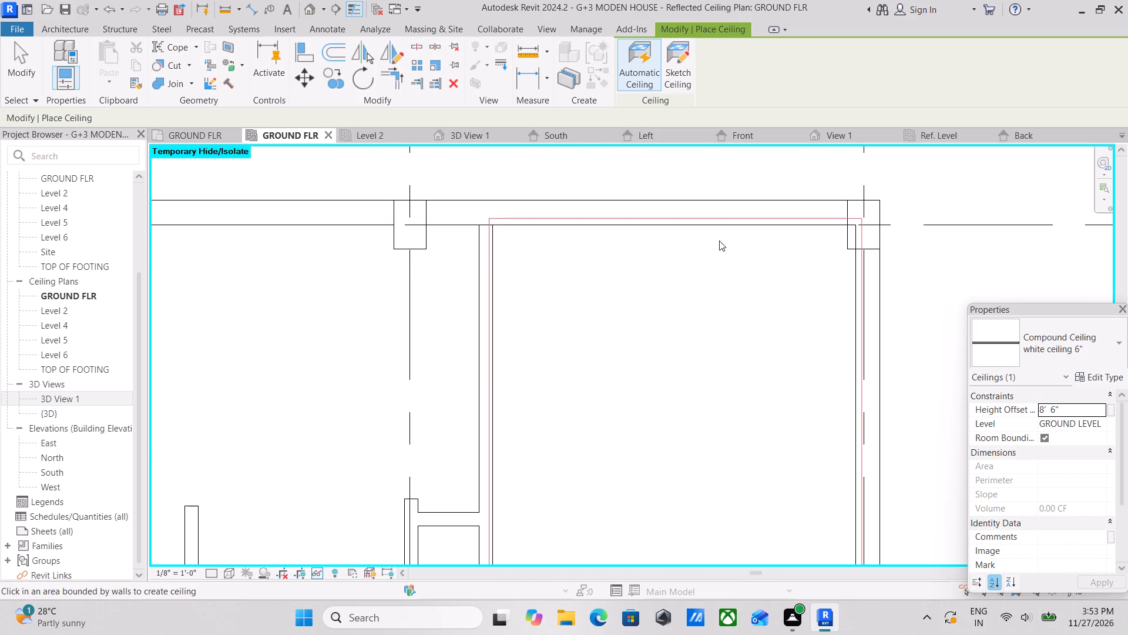
{"action": "left_click", "coordinate": [677, 64]}
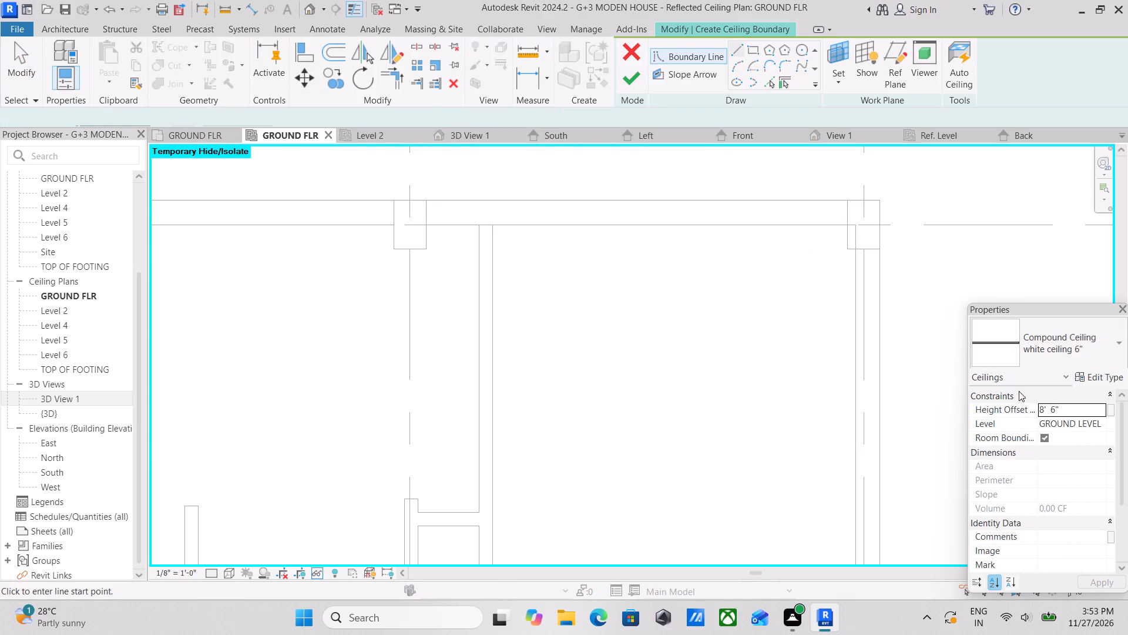
{"action": "left_click", "coordinate": [1065, 408]}
{"action": "left_click_drag", "start_coordinate": [1068, 407], "coordinate": [1006, 407]}
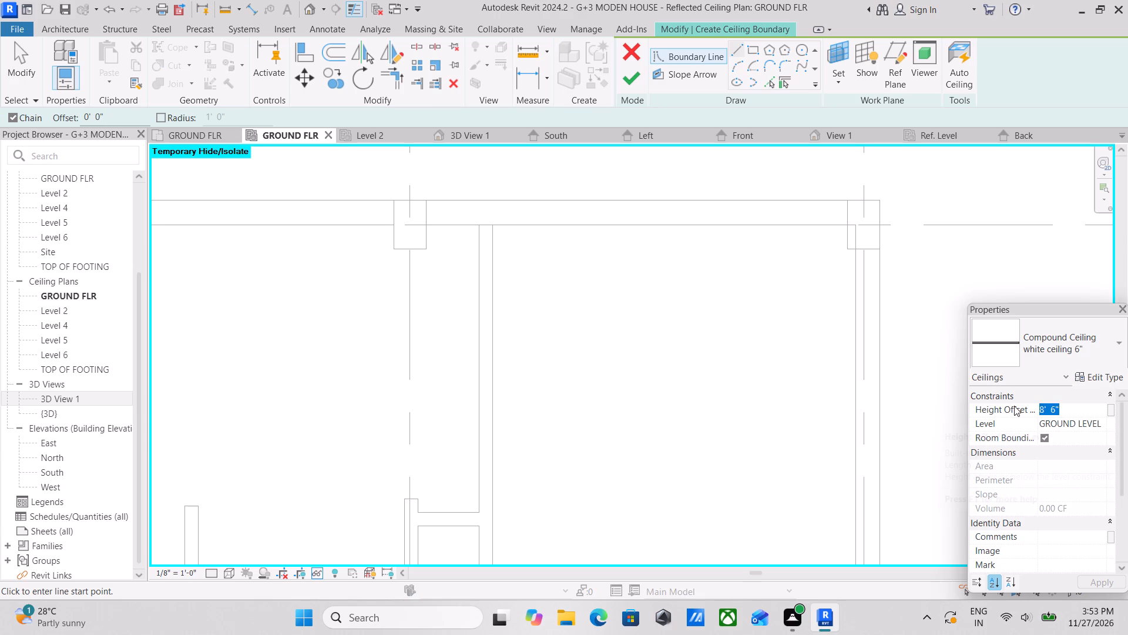
{"action": "key", "text": "8"}
{"action": "key", "text": "apostrophe"}
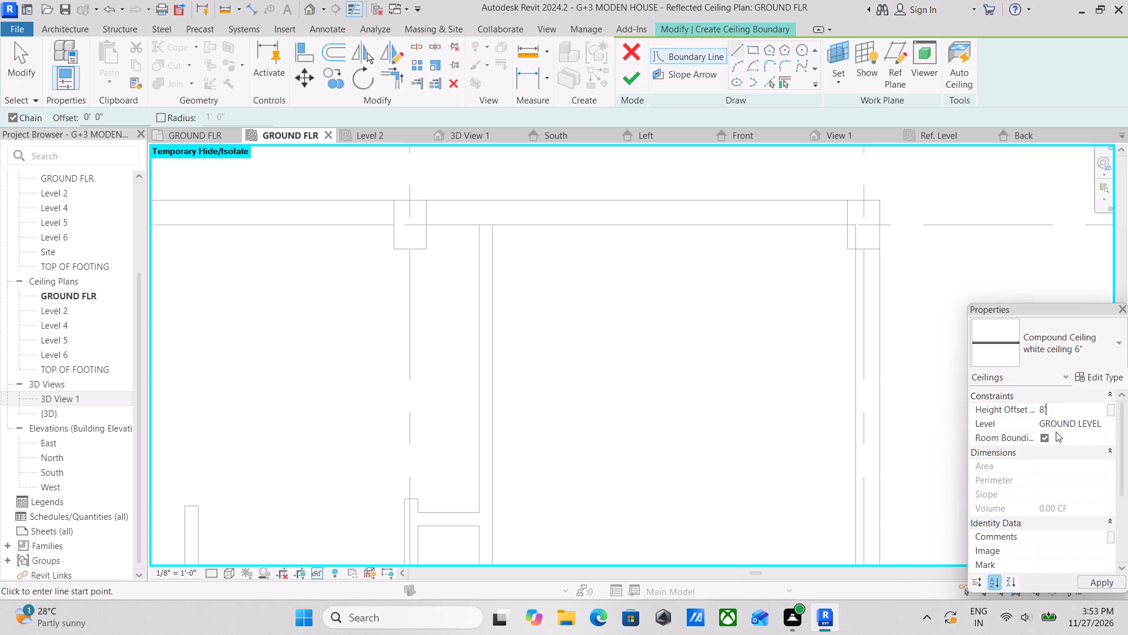
{"action": "key", "text": "4"}
{"action": "key", "text": "shift+quotedbl"}
{"action": "key", "text": "Return"}
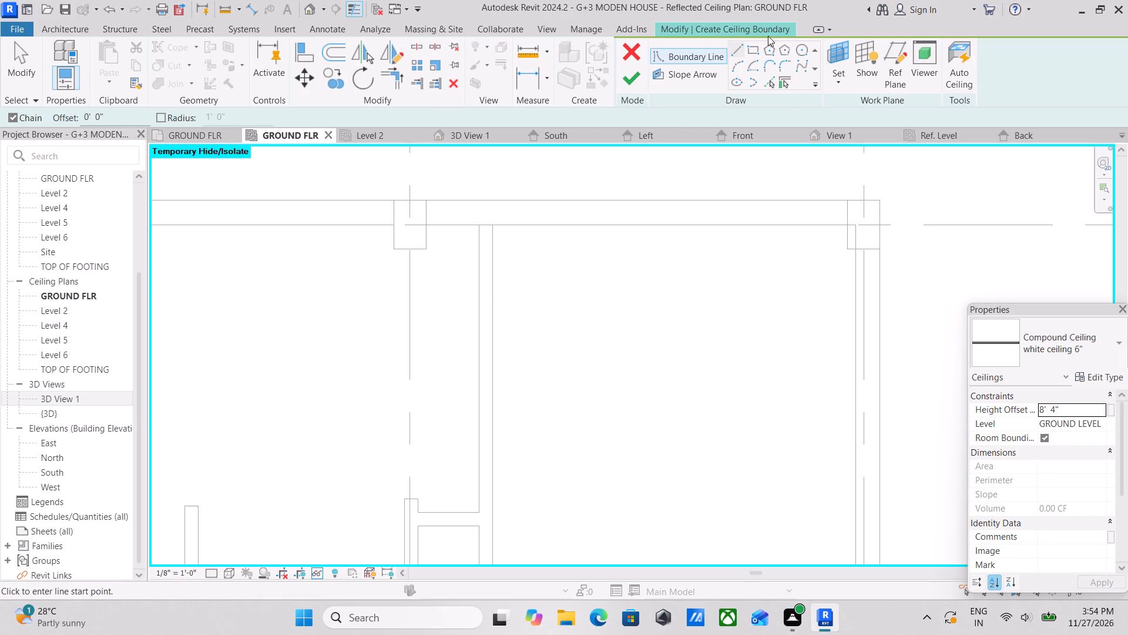
Sketch the border's inner rectangle in BED ROOM 6, offset 1' inward from the room's wall corners.
{"action": "left_click", "coordinate": [755, 48]}
{"action": "middle_click_drag", "start_coordinate": [659, 297], "coordinate": [761, 225]}
{"action": "scroll", "coordinate": [708, 255], "scroll_direction": "down", "scroll_amount": 1}
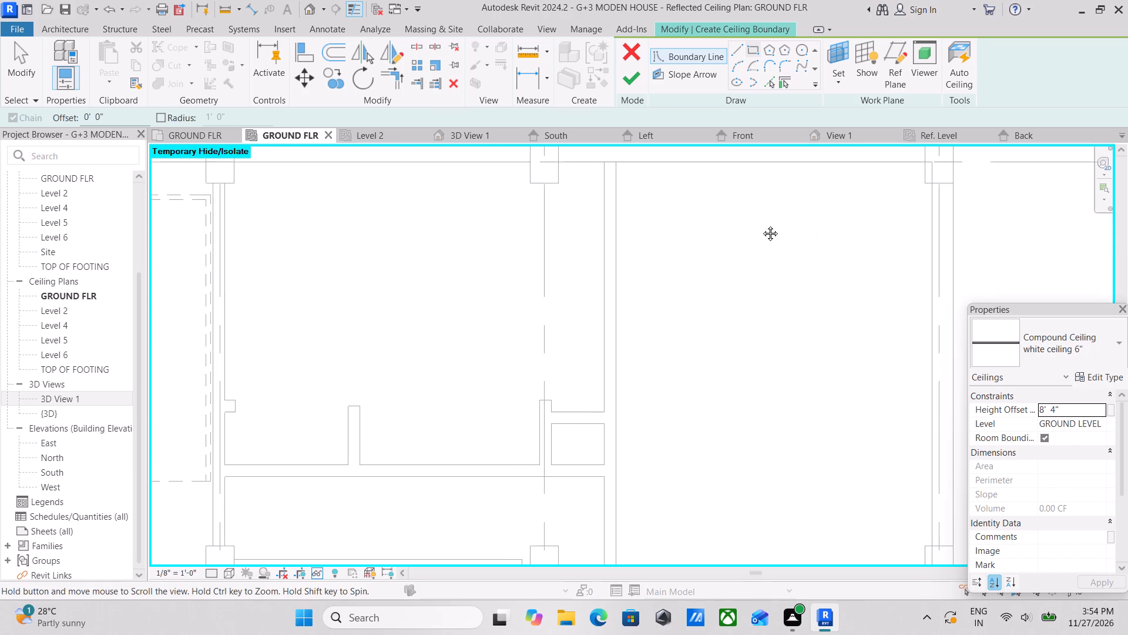
{"action": "middle_click_drag", "start_coordinate": [761, 225], "coordinate": [752, 273]}
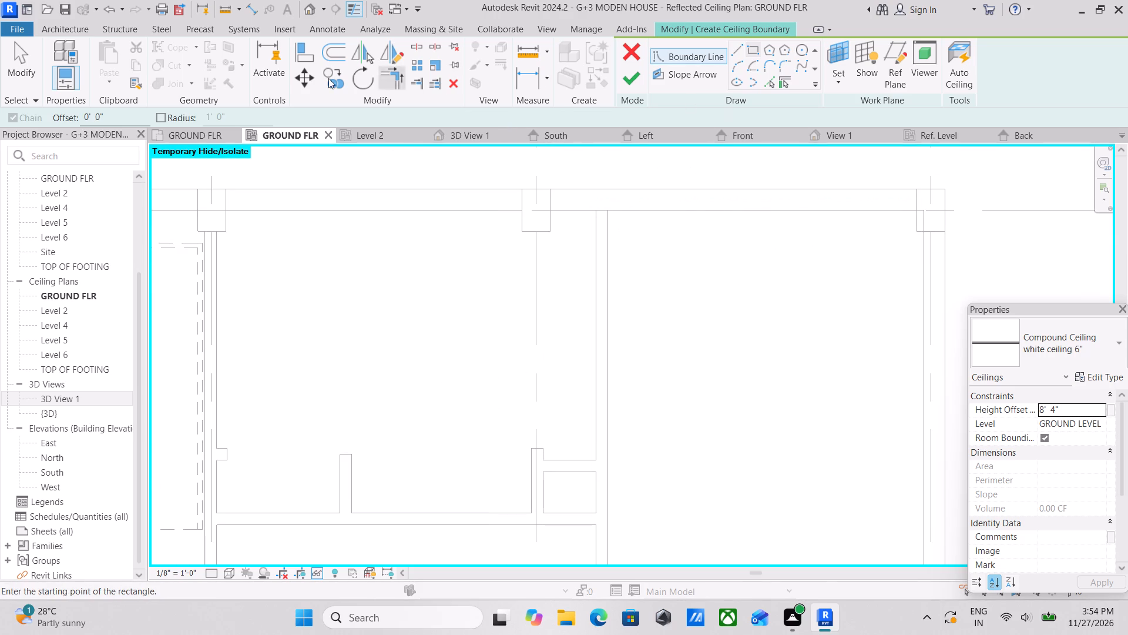
{"action": "left_click_drag", "start_coordinate": [119, 113], "coordinate": [40, 115]}
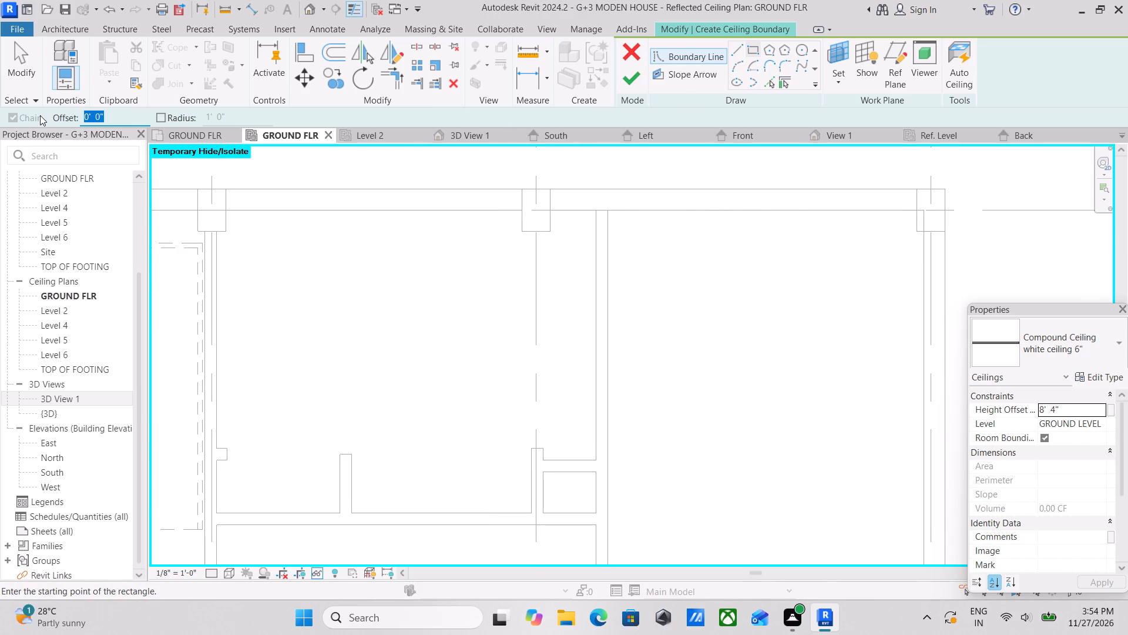
{"action": "key", "text": "1"}
{"action": "key", "text": "apostrophe"}
{"action": "key", "text": "Return"}
{"action": "left_click", "coordinate": [612, 210]}
{"action": "middle_click_drag", "start_coordinate": [715, 315], "coordinate": [675, 229]}
{"action": "key", "text": "space"}
{"action": "middle_click_drag", "start_coordinate": [761, 333], "coordinate": [727, 216]}
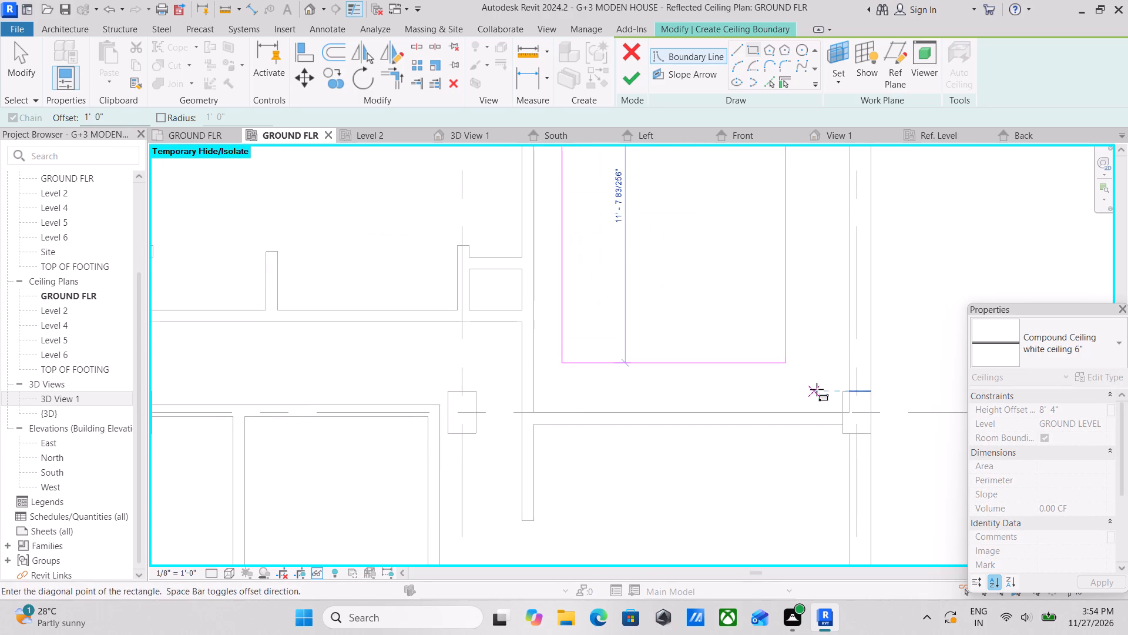
{"action": "left_click", "coordinate": [852, 413]}
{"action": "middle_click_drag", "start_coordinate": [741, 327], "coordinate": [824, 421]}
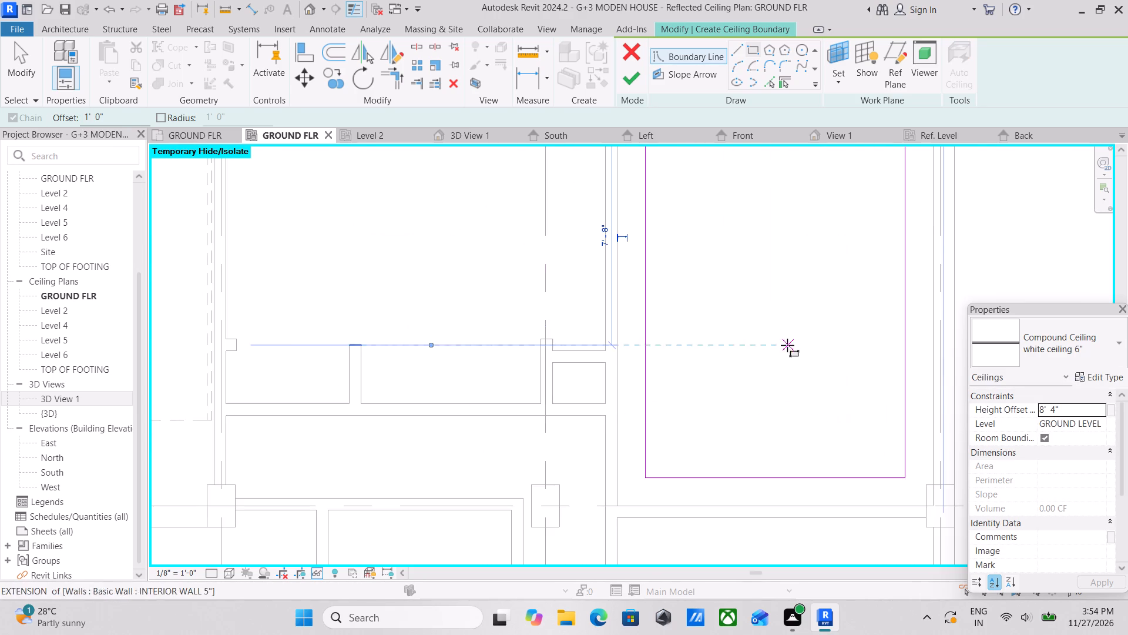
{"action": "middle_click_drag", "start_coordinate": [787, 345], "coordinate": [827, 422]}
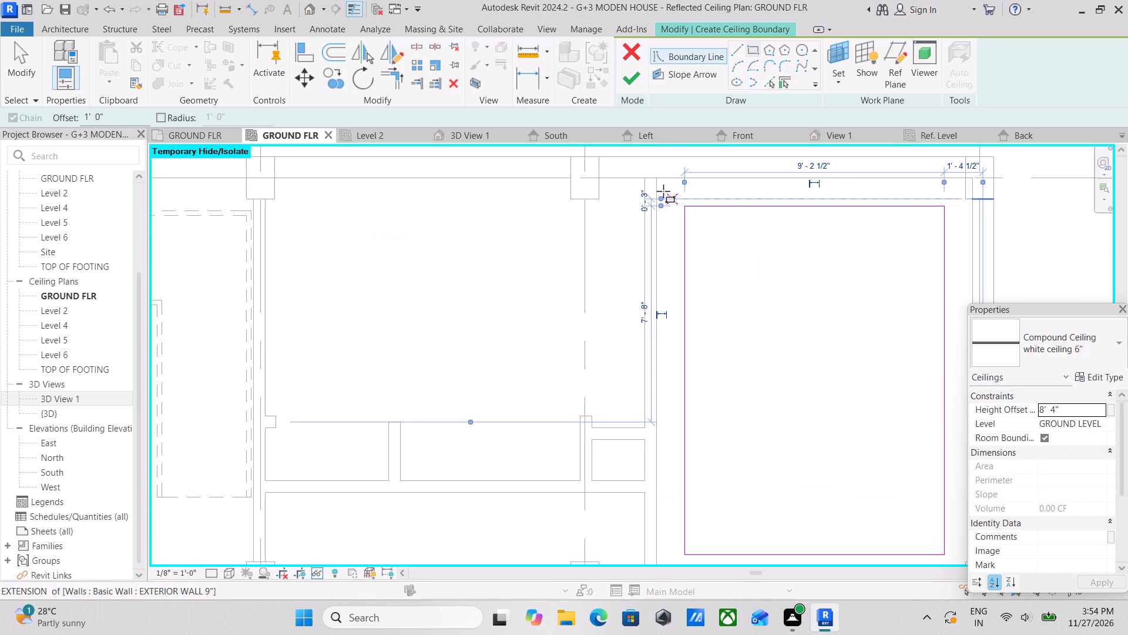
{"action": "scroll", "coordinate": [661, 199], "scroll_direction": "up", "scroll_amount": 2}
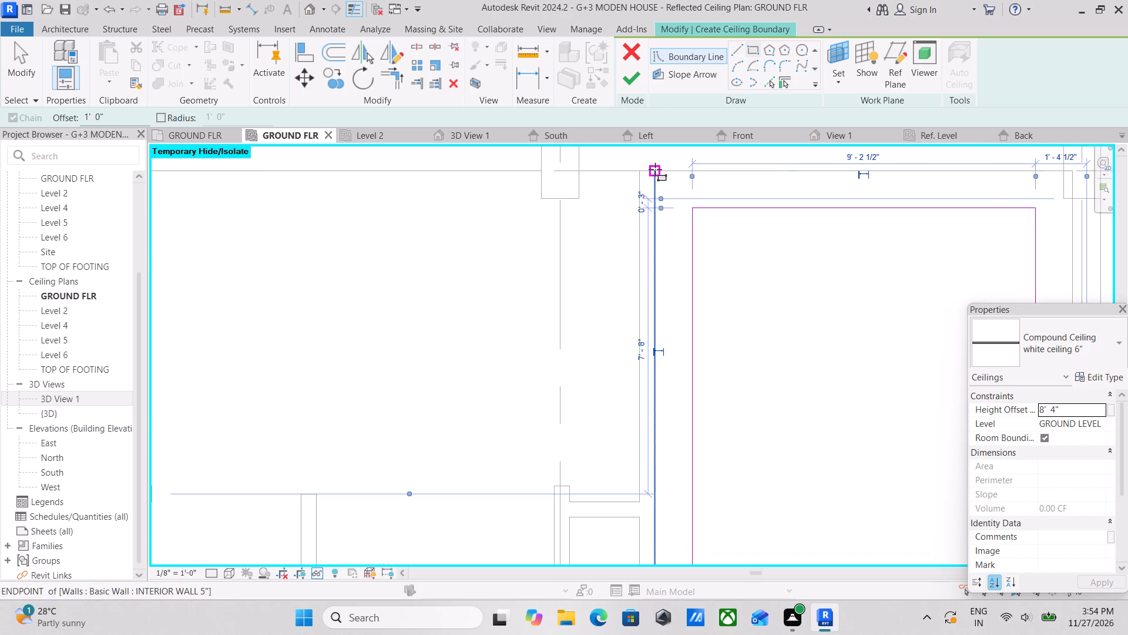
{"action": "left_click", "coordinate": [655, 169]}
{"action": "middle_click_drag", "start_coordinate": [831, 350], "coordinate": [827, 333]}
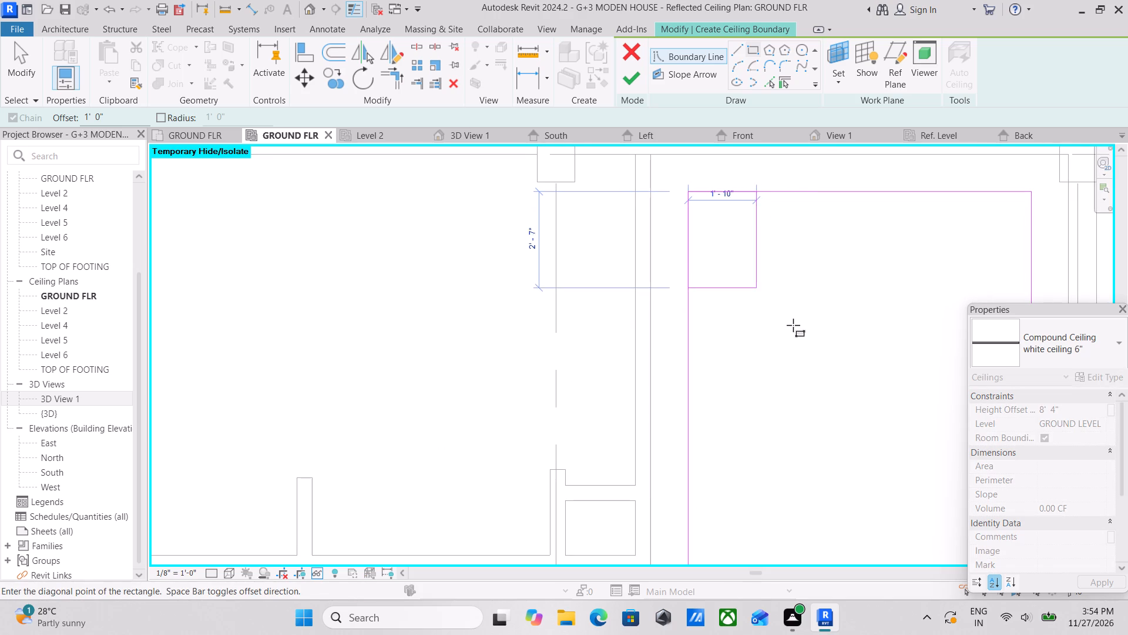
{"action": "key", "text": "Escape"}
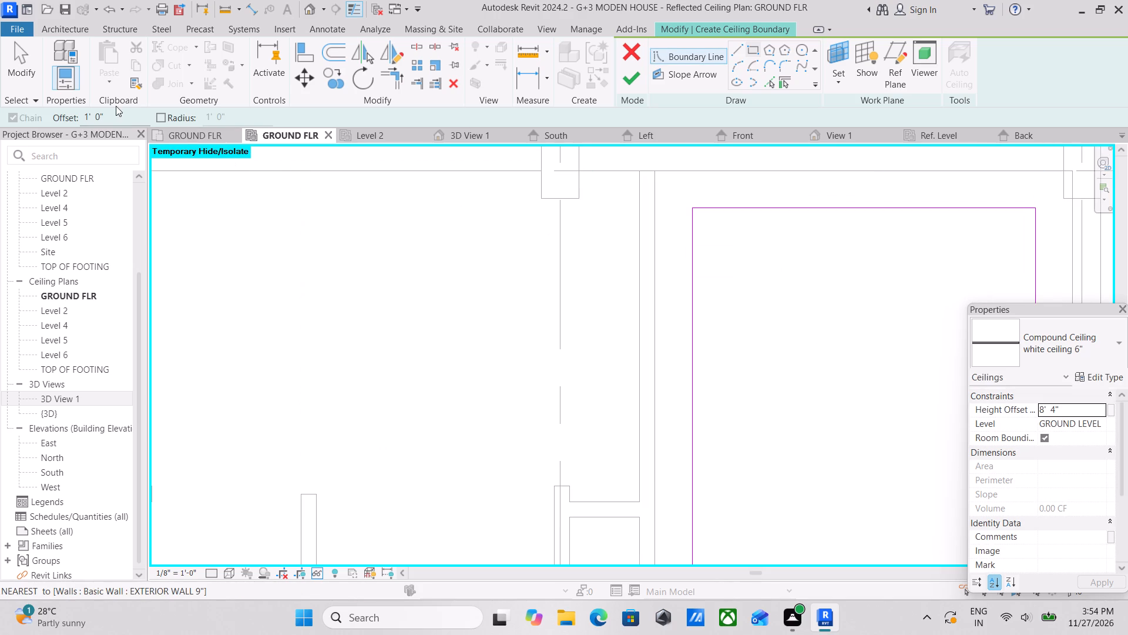
Sketch the border's outer rectangle with a 0' offset between opposite wall corners of BED ROOM 6.
{"action": "left_click_drag", "start_coordinate": [110, 115], "coordinate": [32, 120]}
{"action": "key", "text": "0"}
{"action": "key", "text": "Return"}
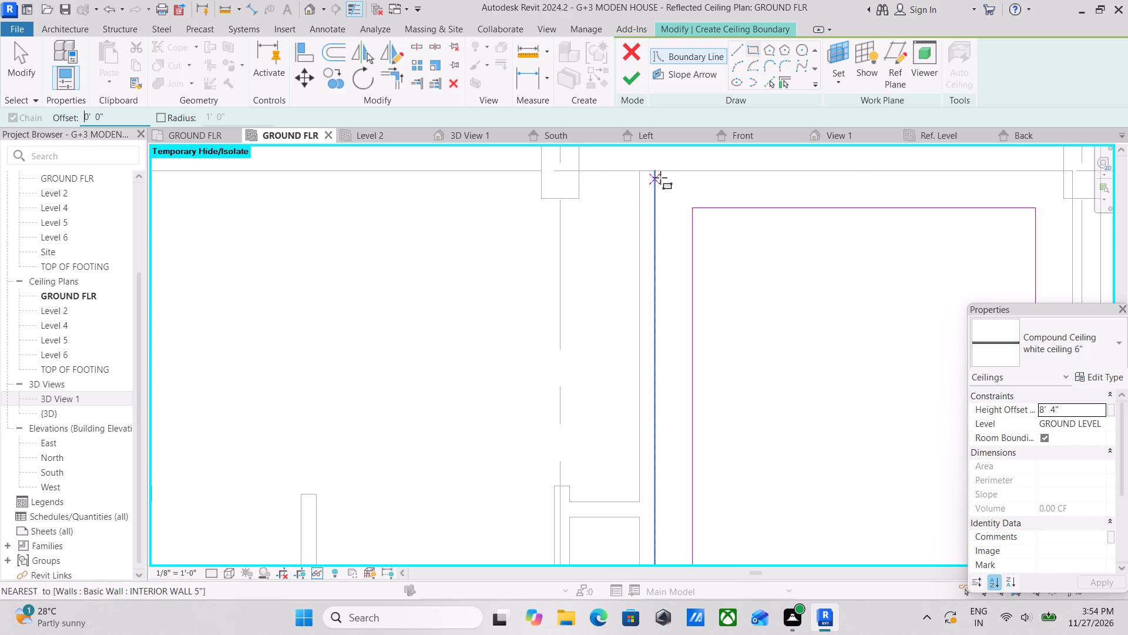
{"action": "left_click", "coordinate": [654, 171]}
{"action": "middle_click_drag", "start_coordinate": [792, 350], "coordinate": [701, 259]}
{"action": "middle_click_drag", "start_coordinate": [830, 382], "coordinate": [773, 275]}
{"action": "middle_click_drag", "start_coordinate": [863, 421], "coordinate": [818, 359]}
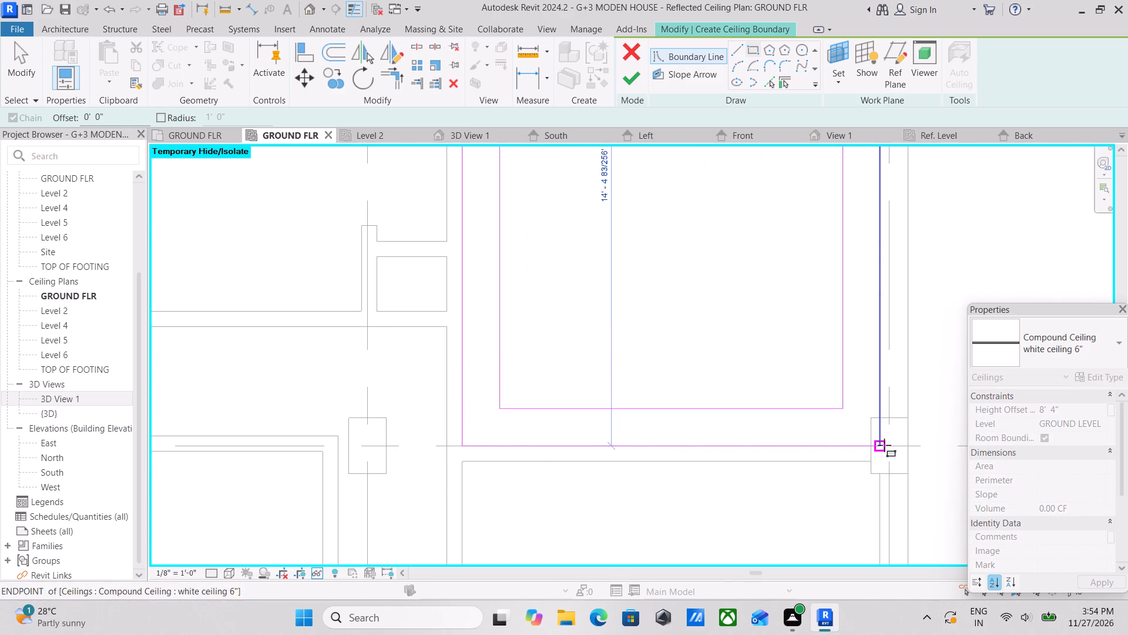
{"action": "left_click", "coordinate": [884, 445]}
{"action": "middle_click_drag", "start_coordinate": [734, 322], "coordinate": [813, 405]}
{"action": "key", "text": "Escape"}
{"action": "key", "text": "Escape"}
{"action": "scroll", "coordinate": [761, 312], "scroll_direction": "down", "scroll_amount": 4}
{"action": "key", "text": "Escape"}
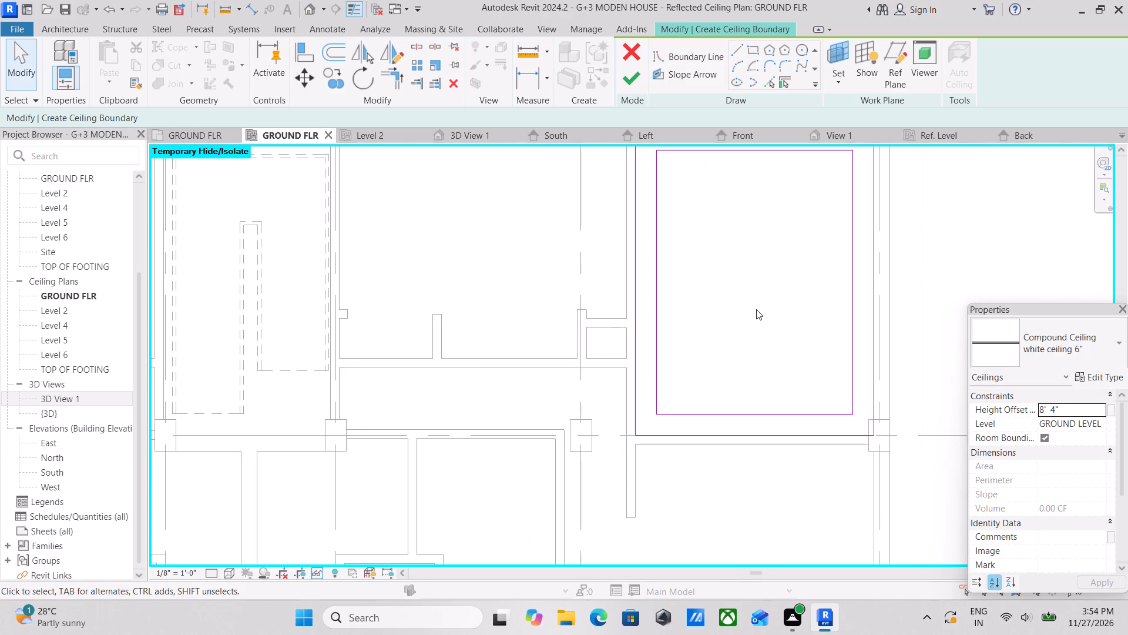
{"action": "key", "text": "Escape"}
{"action": "key", "text": "Escape"}
Examine the finished bedroom's ceiling border and light layout for comparison with the BED ROOM 6 border sketch.
{"action": "scroll", "coordinate": [704, 295], "scroll_direction": "down", "scroll_amount": 1}
{"action": "middle_click_drag", "start_coordinate": [704, 295], "coordinate": [719, 339]}
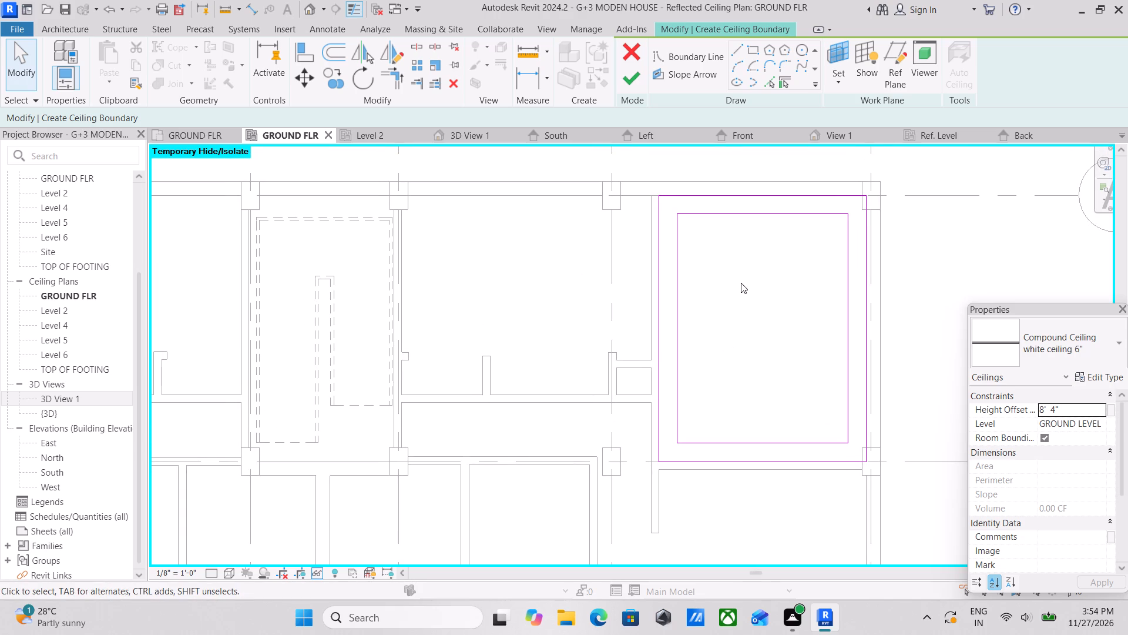
{"action": "scroll", "coordinate": [700, 246], "scroll_direction": "up", "scroll_amount": 1}
{"action": "scroll", "coordinate": [713, 294], "scroll_direction": "down", "scroll_amount": 2}
{"action": "middle_click_drag", "start_coordinate": [721, 310], "coordinate": [871, 319]}
{"action": "middle_click_drag", "start_coordinate": [540, 337], "coordinate": [783, 332]}
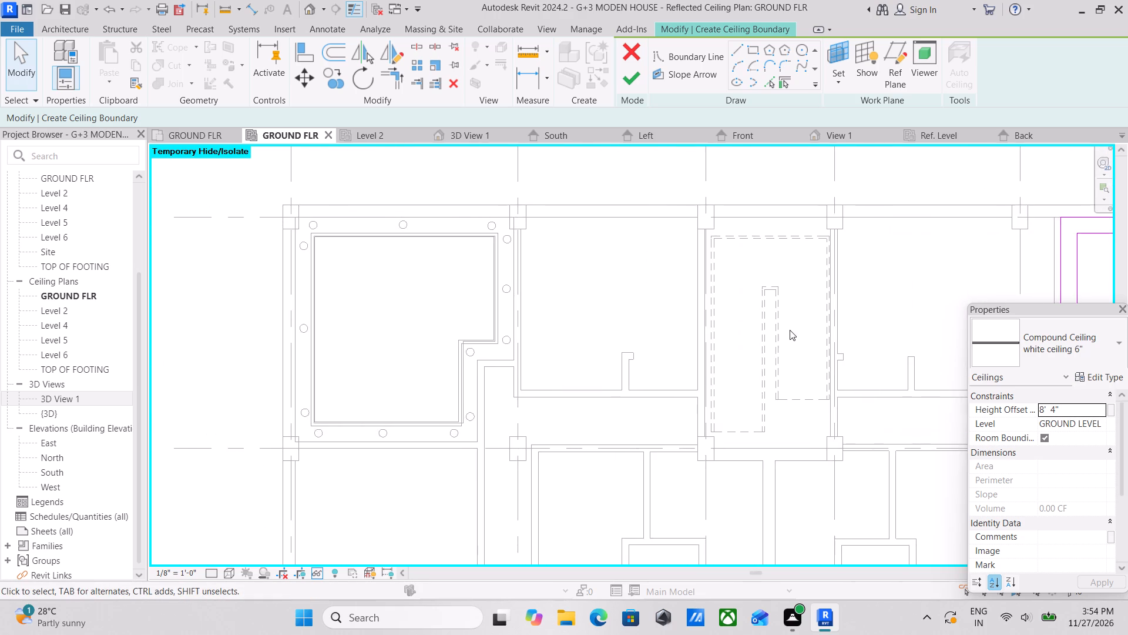
{"action": "scroll", "coordinate": [389, 284], "scroll_direction": "up", "scroll_amount": 2}
{"action": "scroll", "coordinate": [591, 288], "scroll_direction": "up", "scroll_amount": 1}
{"action": "scroll", "coordinate": [529, 294], "scroll_direction": "down", "scroll_amount": 2}
{"action": "middle_click_drag", "start_coordinate": [703, 295], "coordinate": [314, 272]}
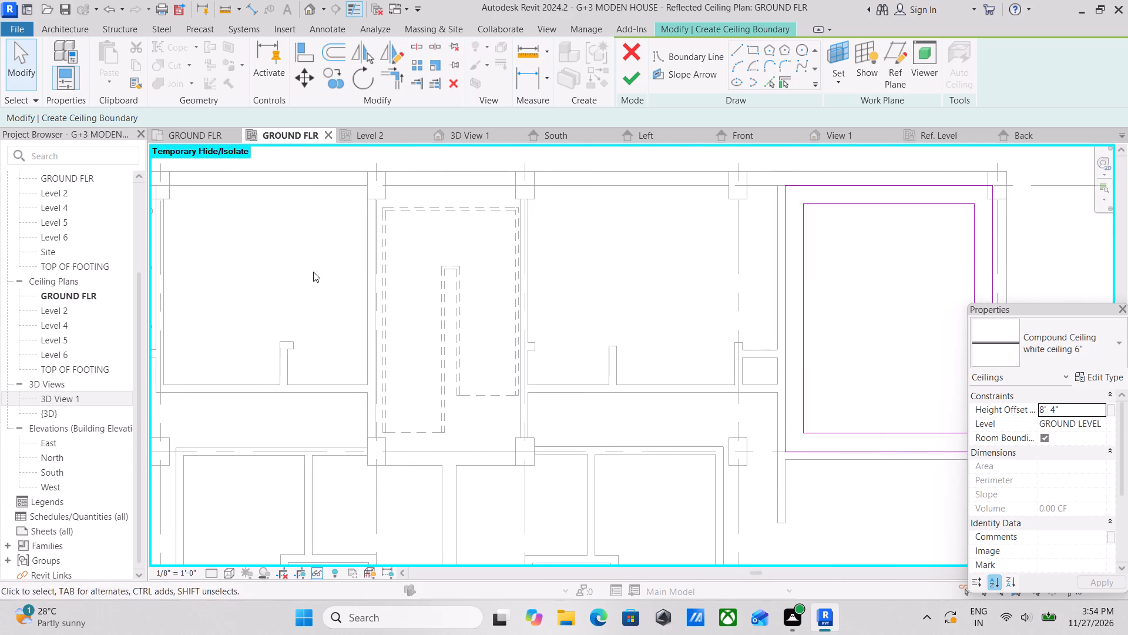
Set the gap between the inner and outer boundary lines on BED ROOM 6's west side to 1' 3".
{"action": "middle_click_drag", "start_coordinate": [804, 270], "coordinate": [645, 276]}
{"action": "middle_click_drag", "start_coordinate": [720, 249], "coordinate": [744, 290]}
{"action": "left_click", "coordinate": [667, 362]}
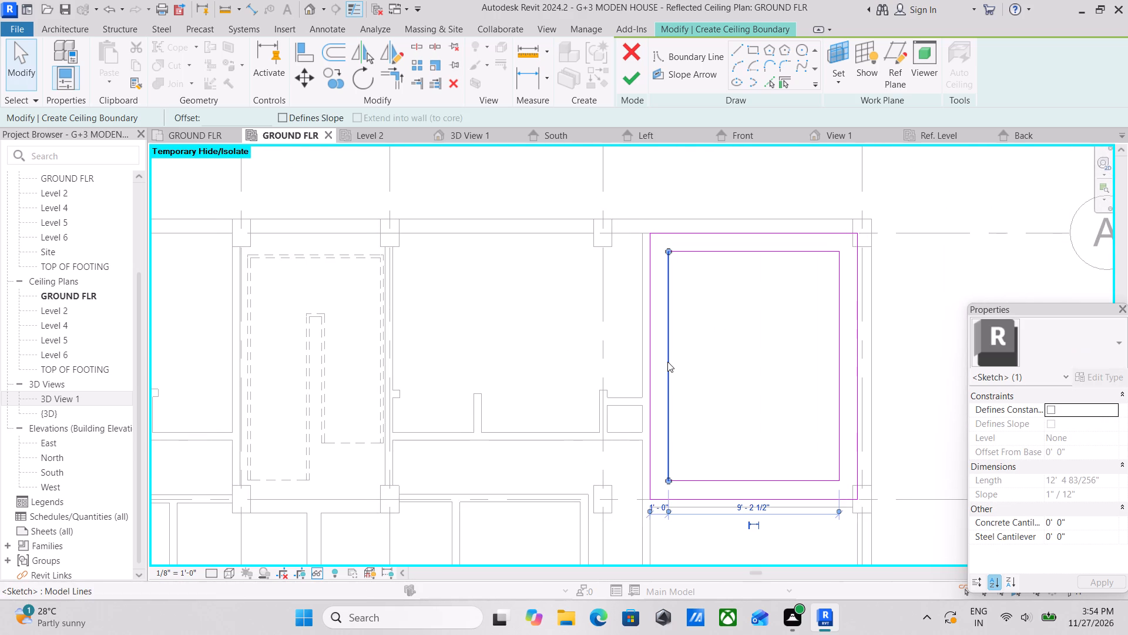
{"action": "key", "text": "Right"}
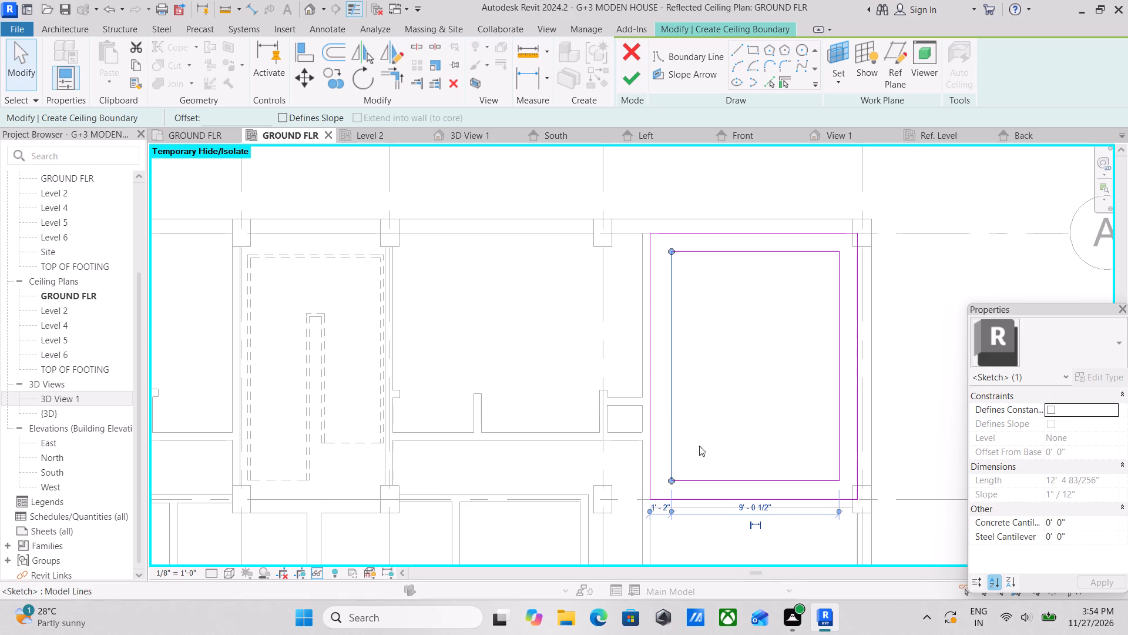
{"action": "left_click", "coordinate": [662, 506]}
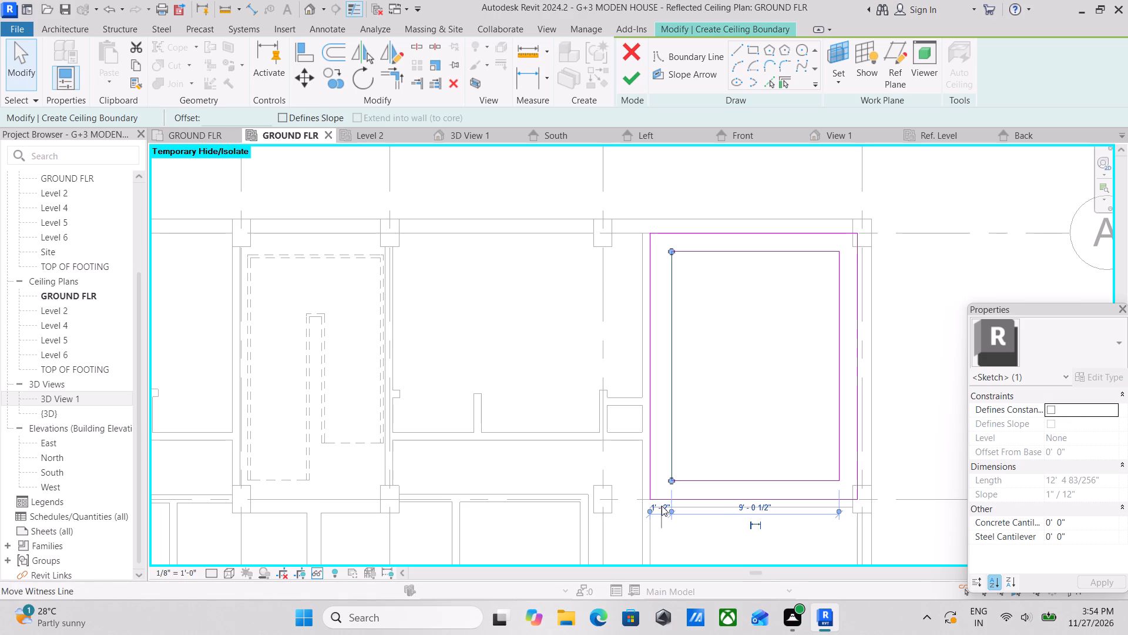
{"action": "scroll", "coordinate": [657, 509], "scroll_direction": "up", "scroll_amount": 8}
{"action": "left_click", "coordinate": [663, 511]}
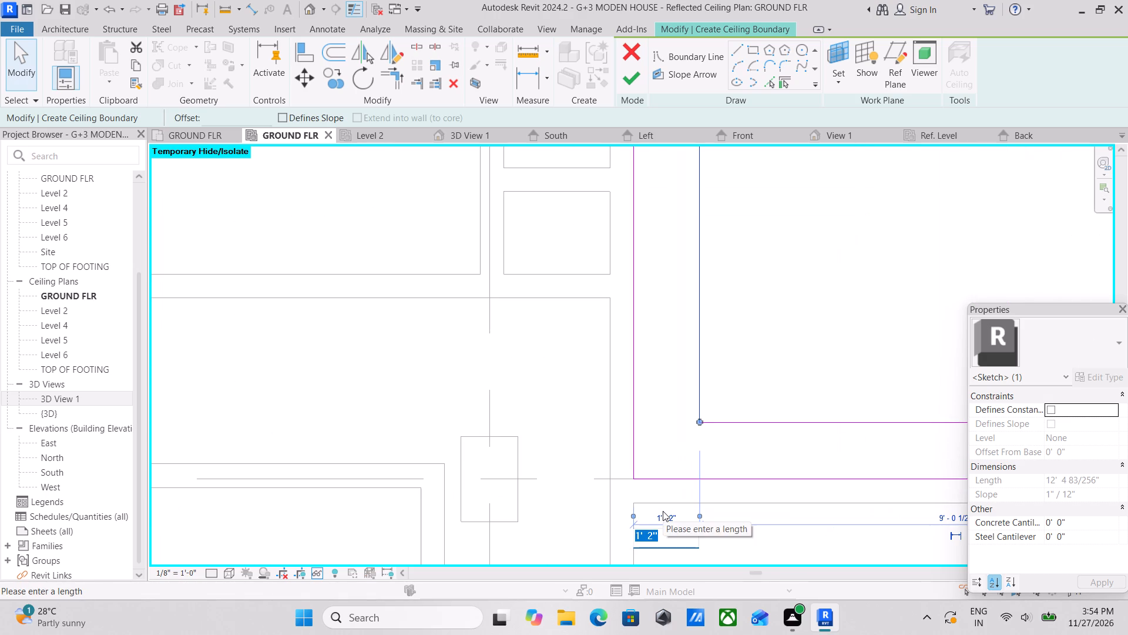
{"action": "key", "text": "1"}
{"action": "key", "text": "apostrophe"}
{"action": "key", "text": "3"}
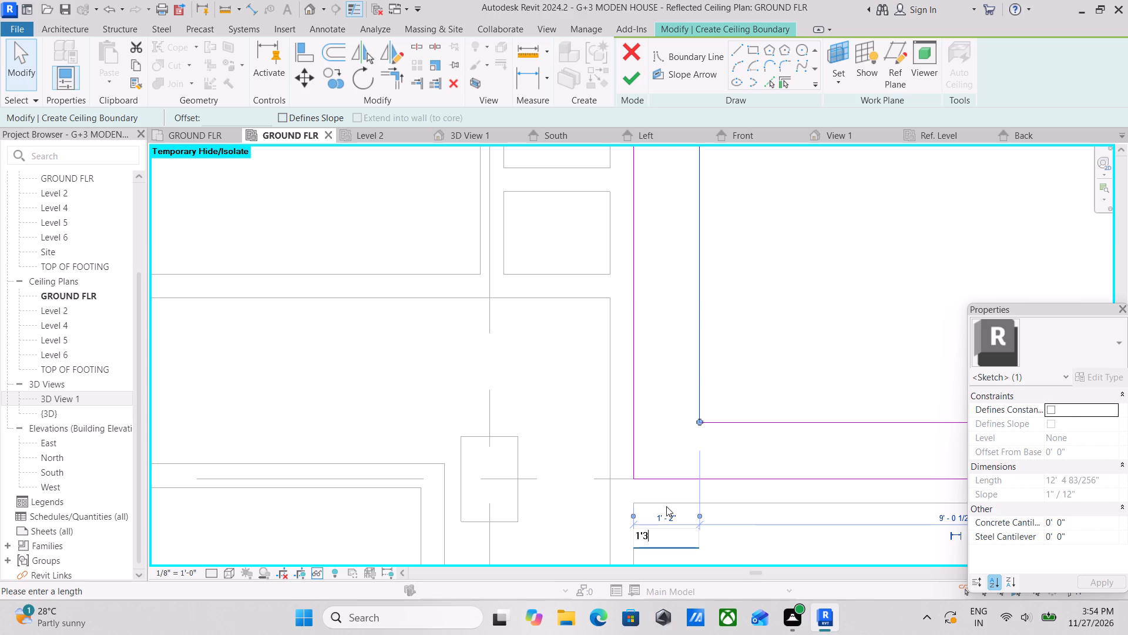
{"action": "key", "text": "shift+quotedbl"}
{"action": "key", "text": "Return"}
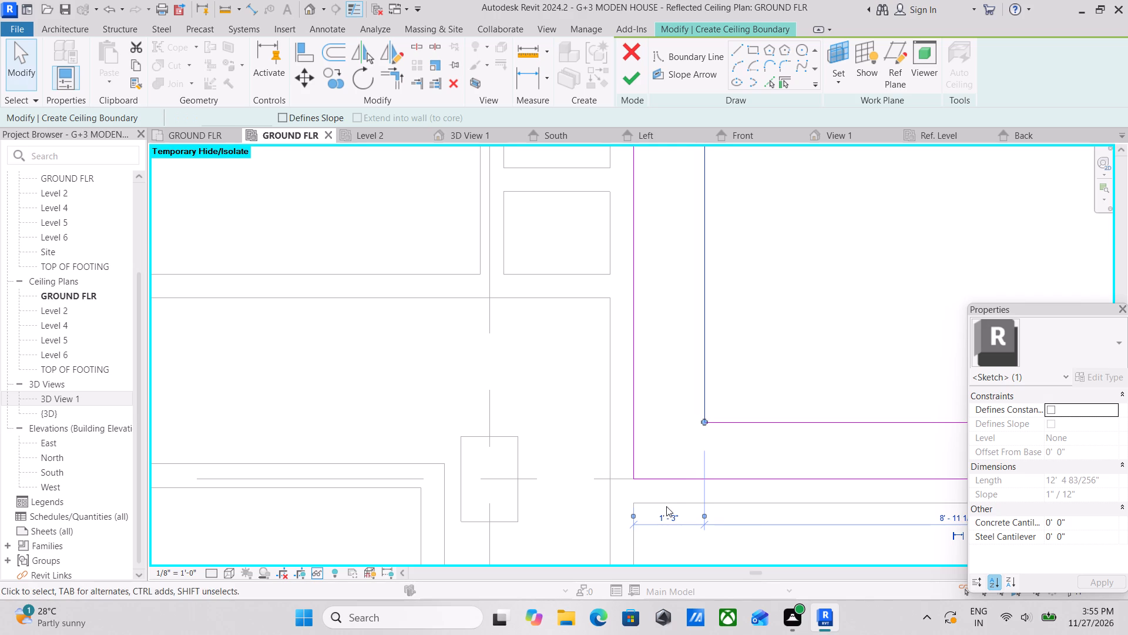
{"action": "key", "text": "Escape"}
Set the gap between the inner and outer boundary lines on BED ROOM 6's north side to 1' 3".
{"action": "scroll", "coordinate": [701, 489], "scroll_direction": "down", "scroll_amount": 4}
{"action": "middle_click_drag", "start_coordinate": [741, 477], "coordinate": [679, 597]}
{"action": "middle_click_drag", "start_coordinate": [733, 363], "coordinate": [696, 517]}
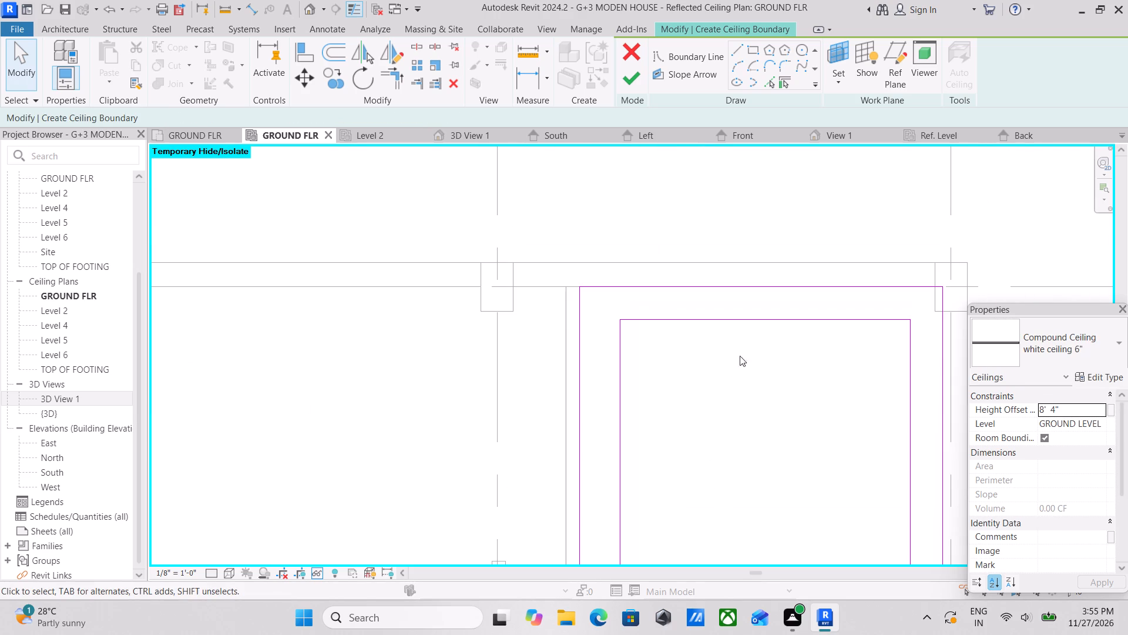
{"action": "left_click", "coordinate": [753, 314]}
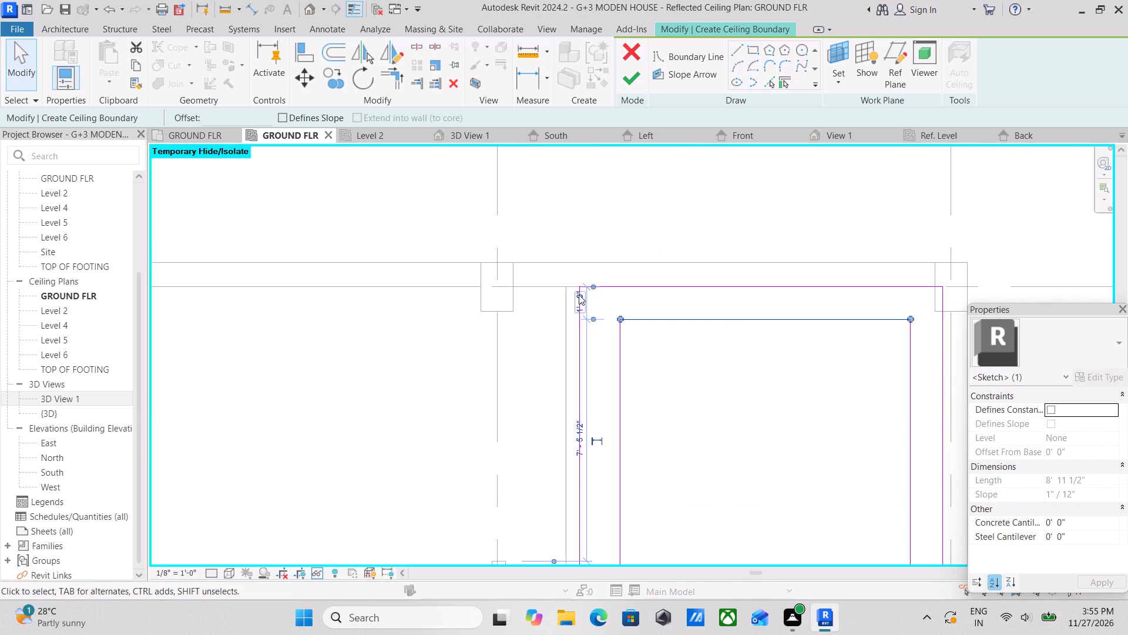
{"action": "left_click", "coordinate": [579, 295]}
{"action": "type", "text": "1'3"}
{"action": "key", "text": "shift+quotedbl"}
{"action": "key", "text": "Return"}
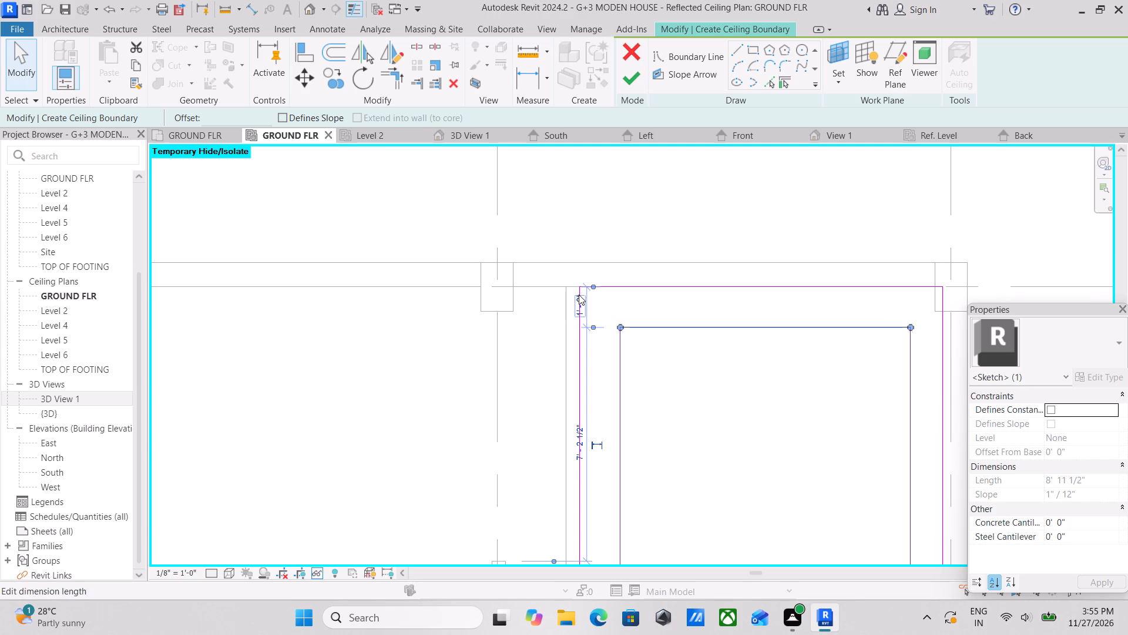
{"action": "key", "text": "Escape"}
Set the gap between the inner and outer boundary lines on BED ROOM 6's south side to 1' 3".
{"action": "scroll", "coordinate": [622, 285], "scroll_direction": "down", "scroll_amount": 2}
{"action": "middle_click_drag", "start_coordinate": [660, 332], "coordinate": [630, 265]}
{"action": "middle_click_drag", "start_coordinate": [623, 507], "coordinate": [653, 322]}
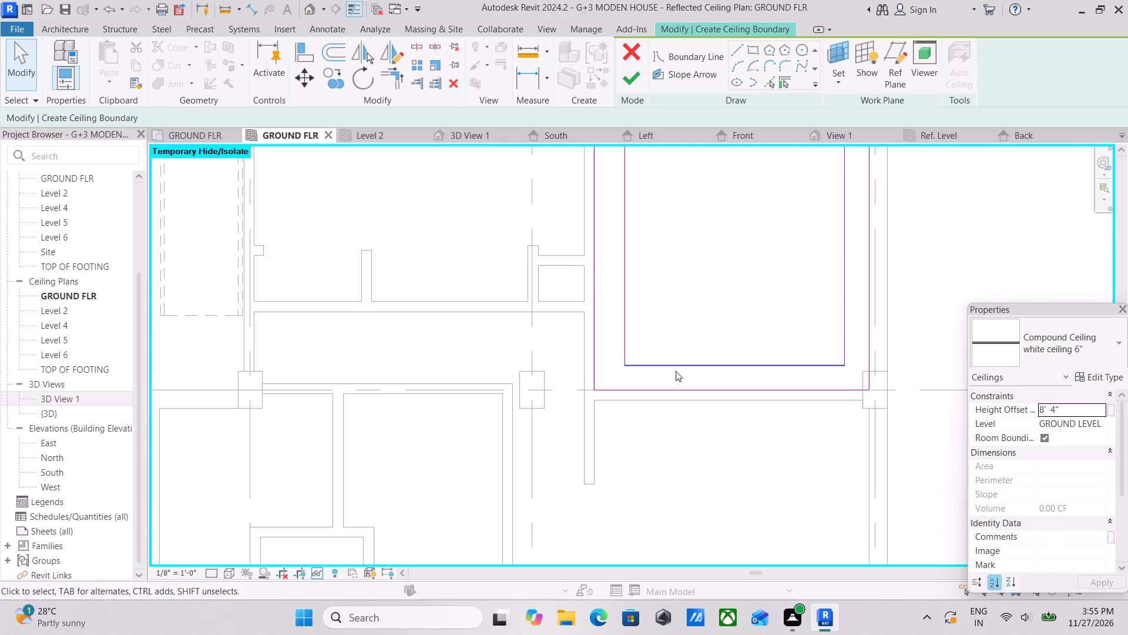
{"action": "left_click", "coordinate": [813, 368]}
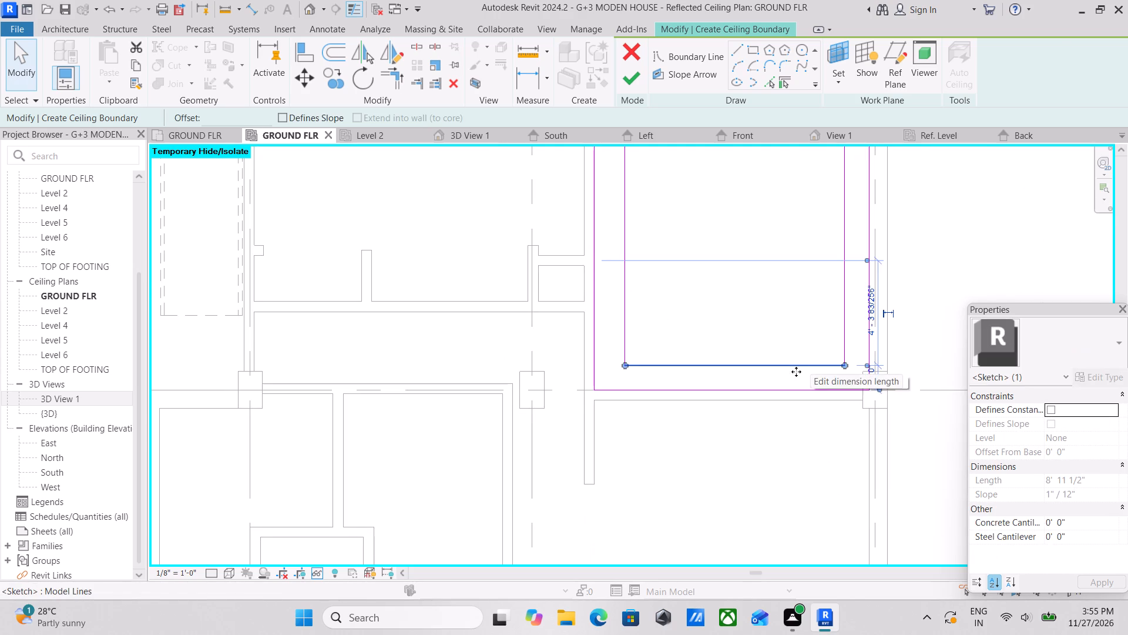
{"action": "scroll", "coordinate": [883, 378], "scroll_direction": "up", "scroll_amount": 2}
{"action": "left_click", "coordinate": [869, 373]}
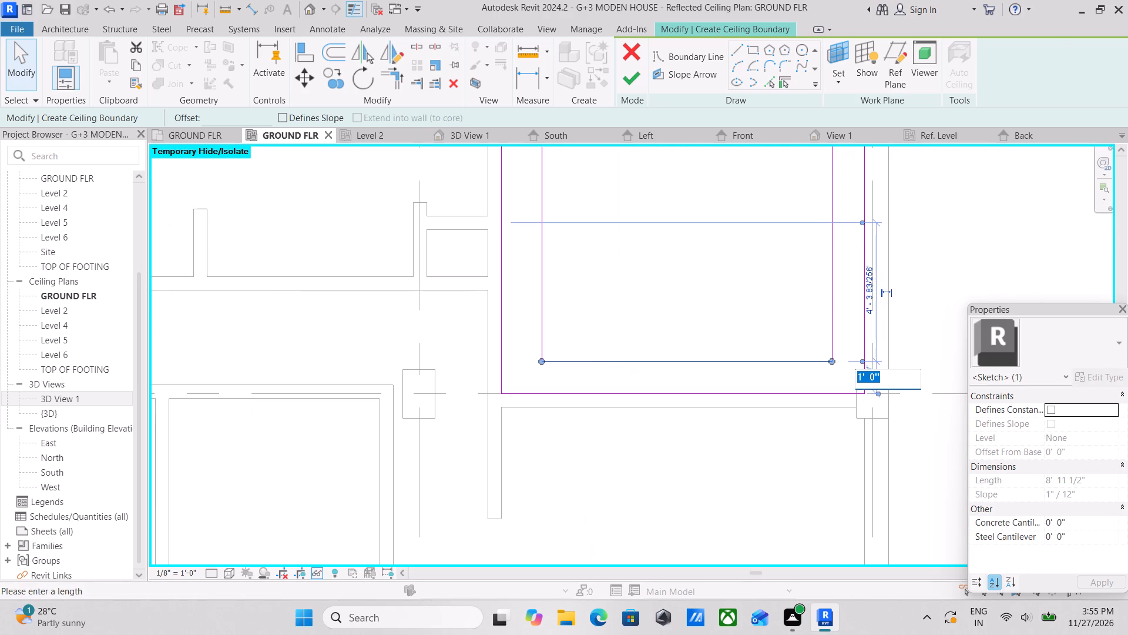
{"action": "type", "text": "1'"}
{"action": "key", "text": "3"}
{"action": "key", "text": "shift+quotedbl"}
{"action": "key", "text": "Return"}
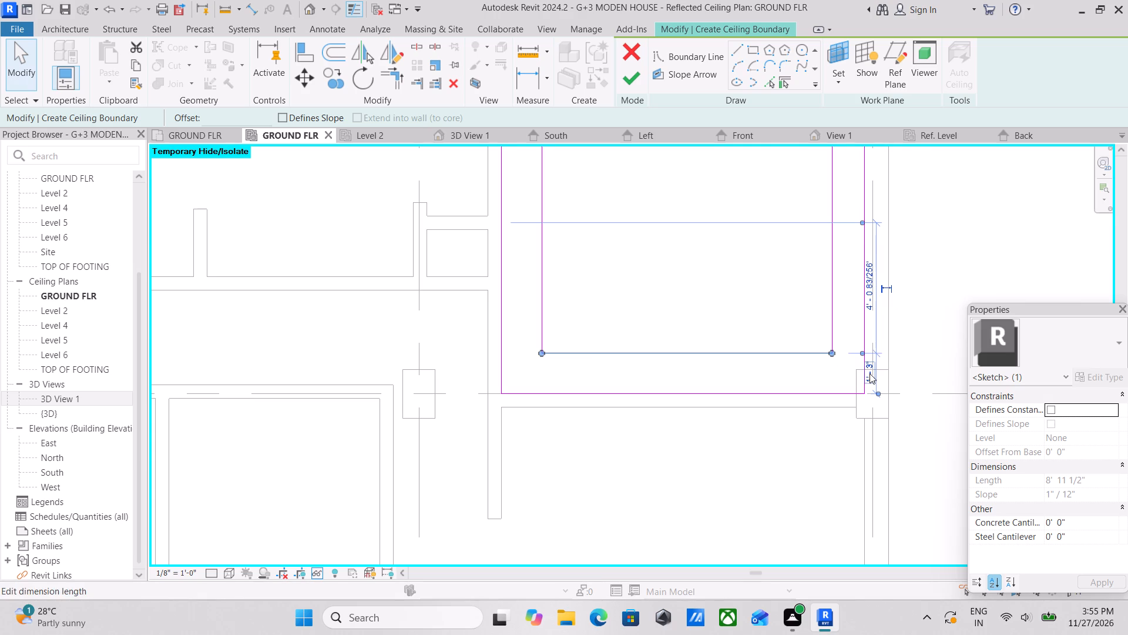
{"action": "key", "text": "Escape"}
Set the gap between the inner and outer boundary lines on BED ROOM 6's east side to 1' 3".
{"action": "scroll", "coordinate": [814, 387], "scroll_direction": "down", "scroll_amount": 2}
{"action": "middle_click_drag", "start_coordinate": [813, 403], "coordinate": [800, 498]}
{"action": "middle_click_drag", "start_coordinate": [828, 331], "coordinate": [830, 410]}
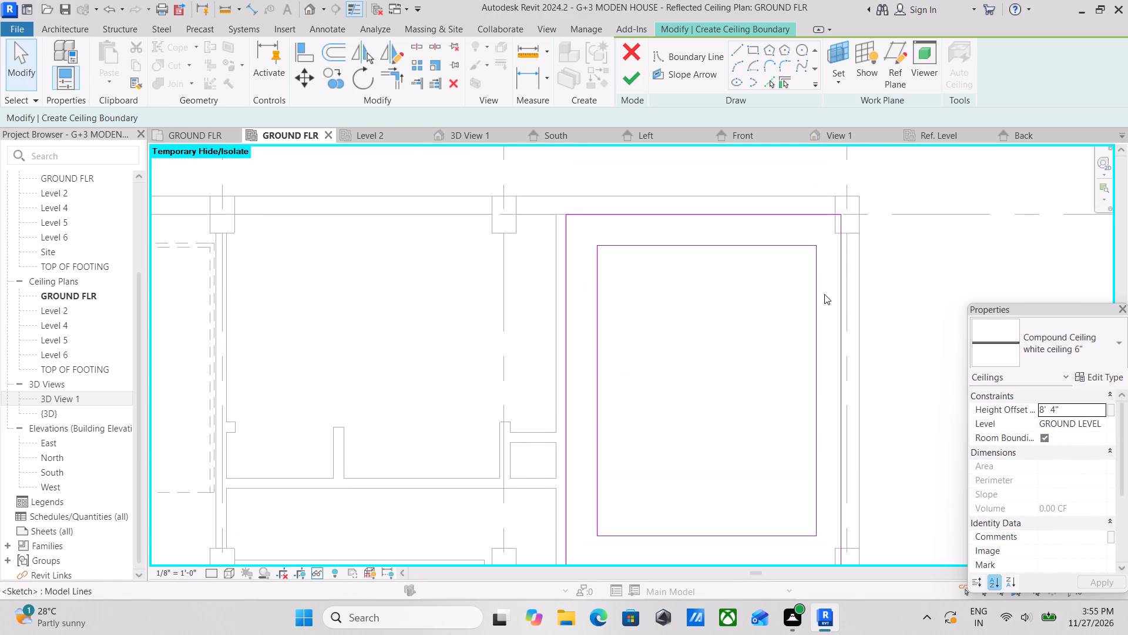
{"action": "left_click", "coordinate": [813, 307]}
{"action": "left_click", "coordinate": [830, 204]}
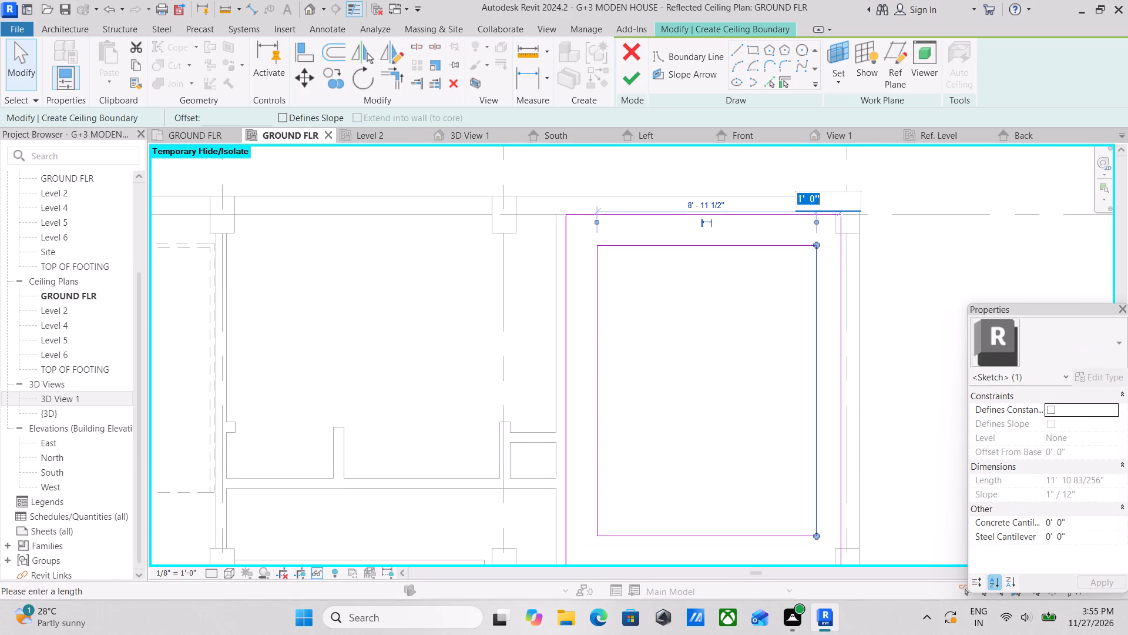
{"action": "type", "text": "1'3"}
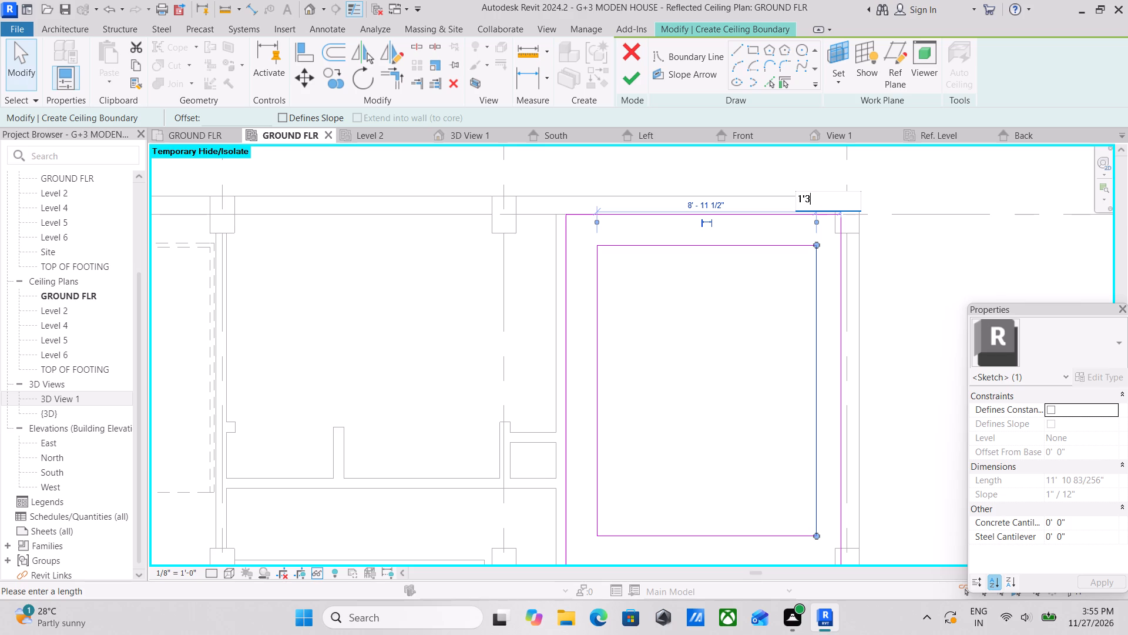
{"action": "key", "text": "shift+quotedbl"}
{"action": "key", "text": "Return"}
{"action": "key", "text": "Escape"}
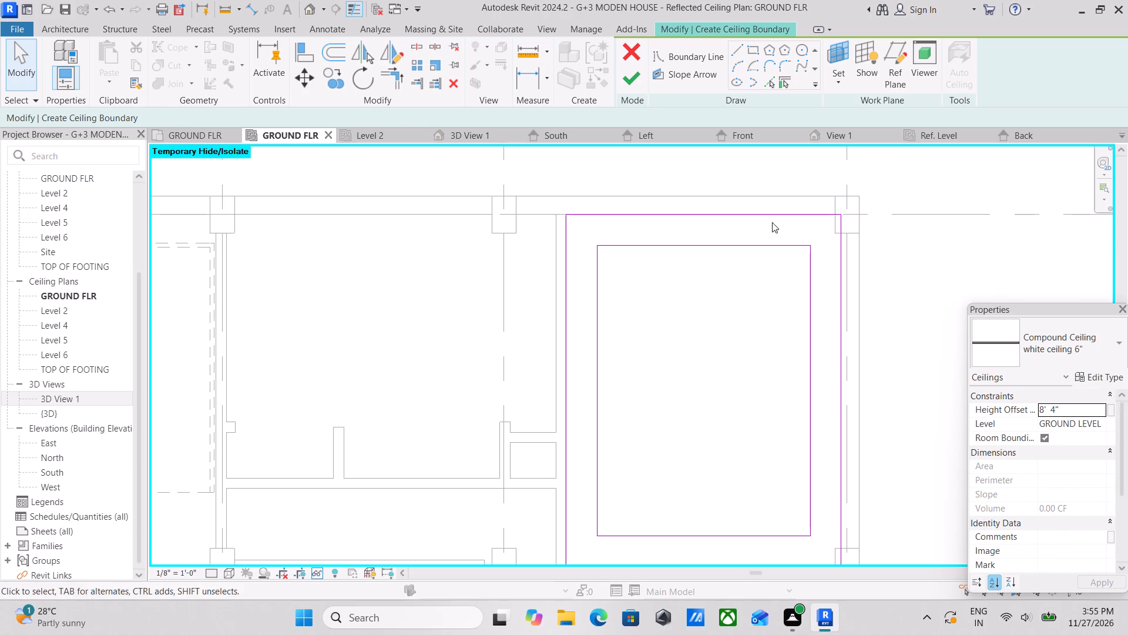
Finish the boundary sketch to create BED ROOM 6's lower ceiling border.
{"action": "scroll", "coordinate": [737, 228], "scroll_direction": "down", "scroll_amount": 2}
{"action": "middle_click_drag", "start_coordinate": [696, 322], "coordinate": [729, 261]}
{"action": "scroll", "coordinate": [715, 282], "scroll_direction": "down", "scroll_amount": 1}
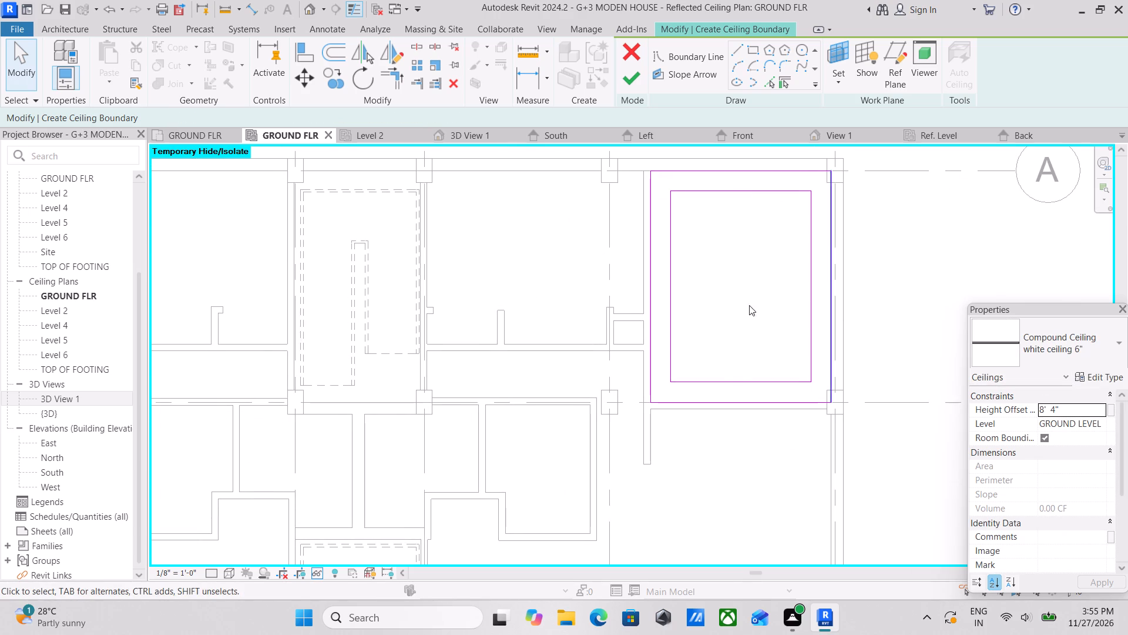
{"action": "middle_click_drag", "start_coordinate": [749, 305], "coordinate": [807, 356]}
{"action": "scroll", "coordinate": [758, 328], "scroll_direction": "down", "scroll_amount": 1}
{"action": "middle_click_drag", "start_coordinate": [758, 328], "coordinate": [929, 289]}
{"action": "middle_click_drag", "start_coordinate": [568, 301], "coordinate": [596, 319]}
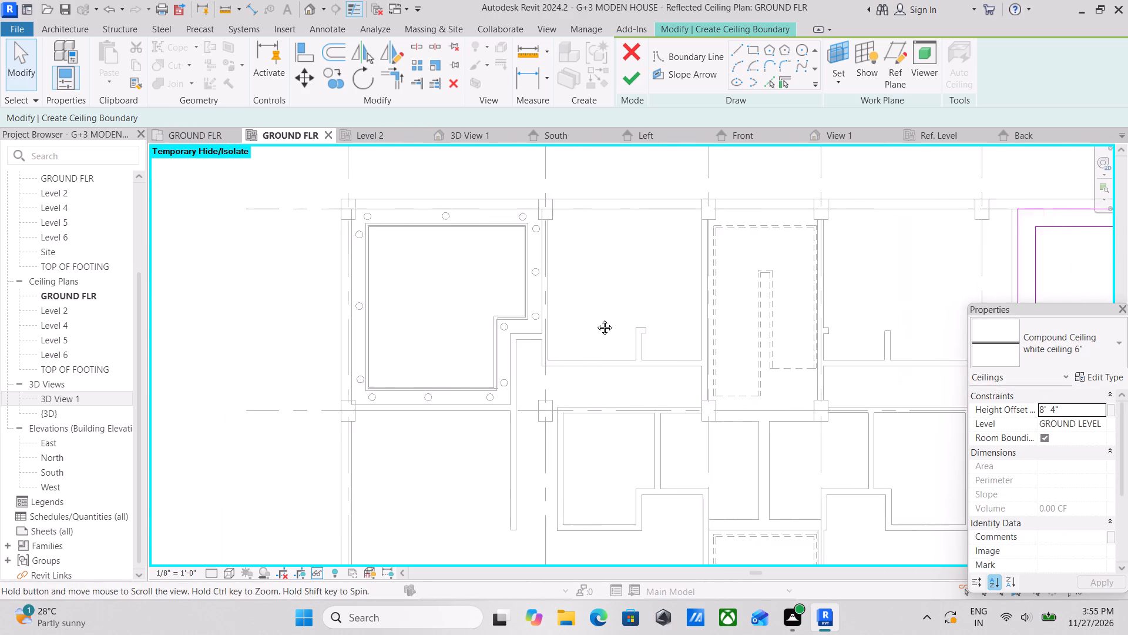
{"action": "middle_click_drag", "start_coordinate": [596, 319], "coordinate": [513, 322]}
{"action": "left_click", "coordinate": [637, 78]}
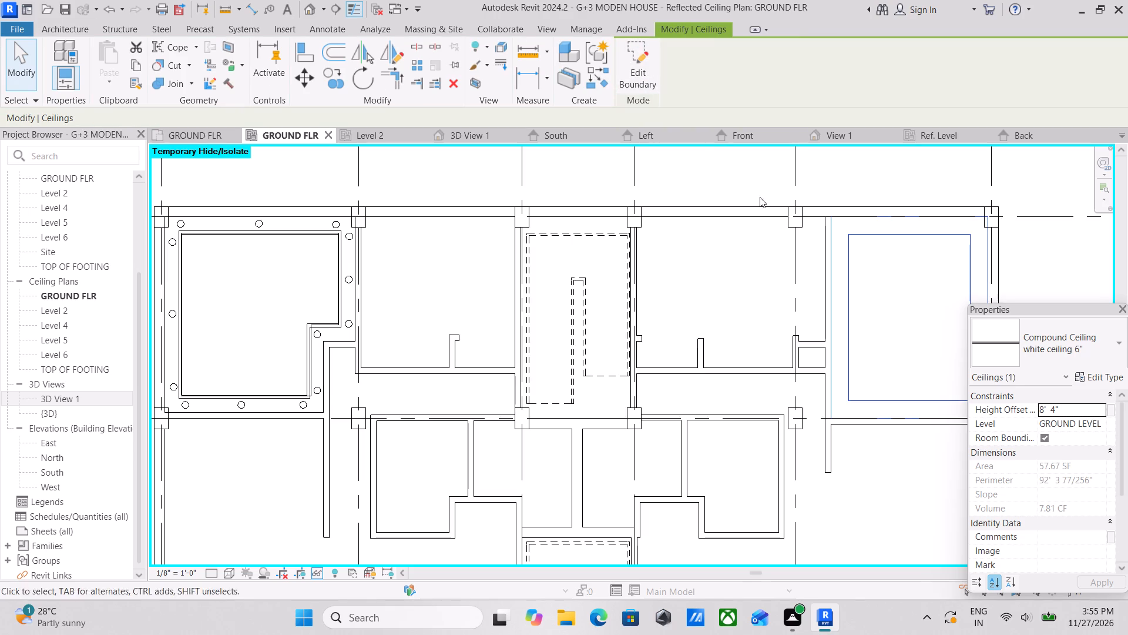
{"action": "key", "text": "Escape"}
Create a similar Family2 light from the finished bedroom's fixture and place it at the northwest corner of BED ROOM 6's border, about 1' 3" from the north wall's centreline.
{"action": "middle_click_drag", "start_coordinate": [623, 224], "coordinate": [733, 187]}
{"action": "scroll", "coordinate": [407, 206], "scroll_direction": "up", "scroll_amount": 2}
{"action": "middle_click_drag", "start_coordinate": [407, 206], "coordinate": [509, 259]}
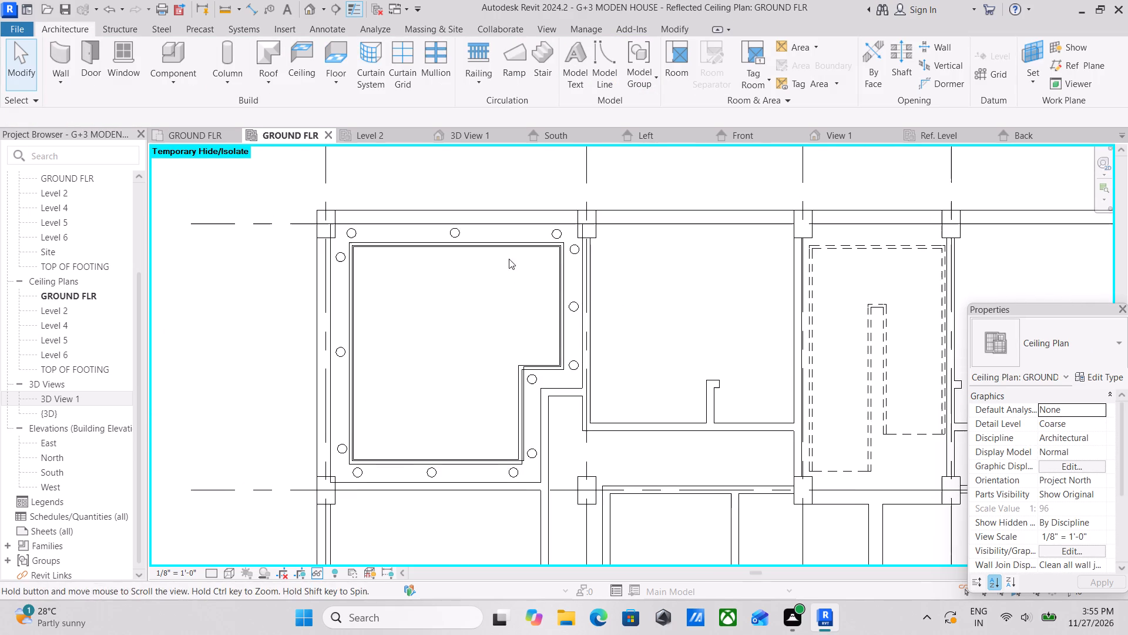
{"action": "middle_click_drag", "start_coordinate": [509, 259], "coordinate": [508, 259]}
{"action": "left_click", "coordinate": [454, 234]}
{"action": "scroll", "coordinate": [454, 234], "scroll_direction": "up", "scroll_amount": 2}
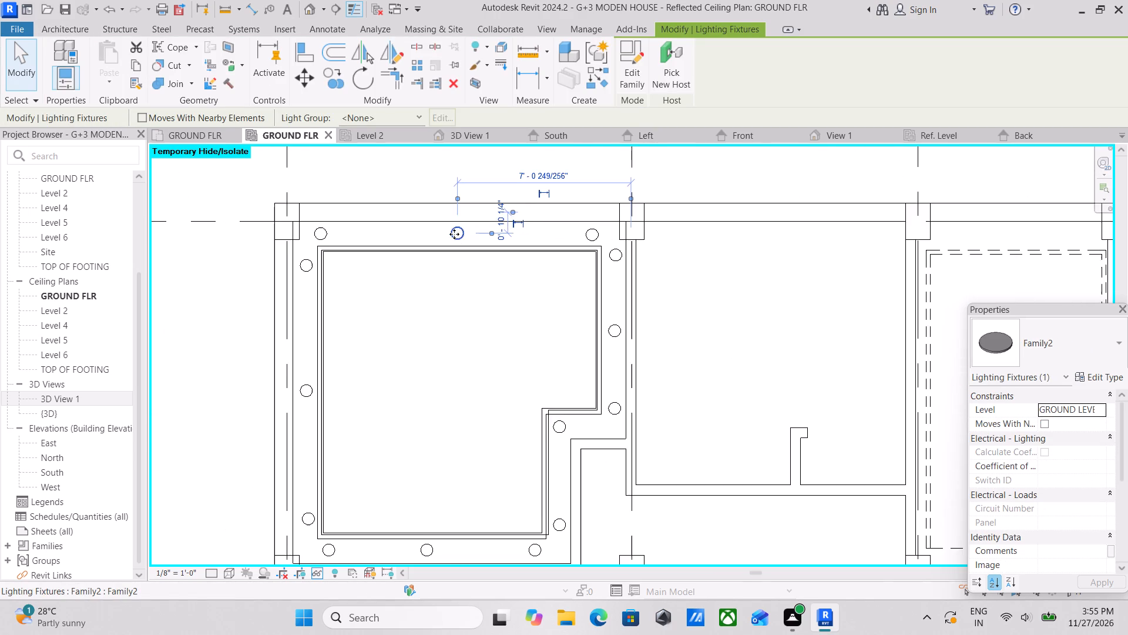
{"action": "middle_click_drag", "start_coordinate": [454, 234], "coordinate": [458, 272]}
{"action": "type", "text": "CS"}
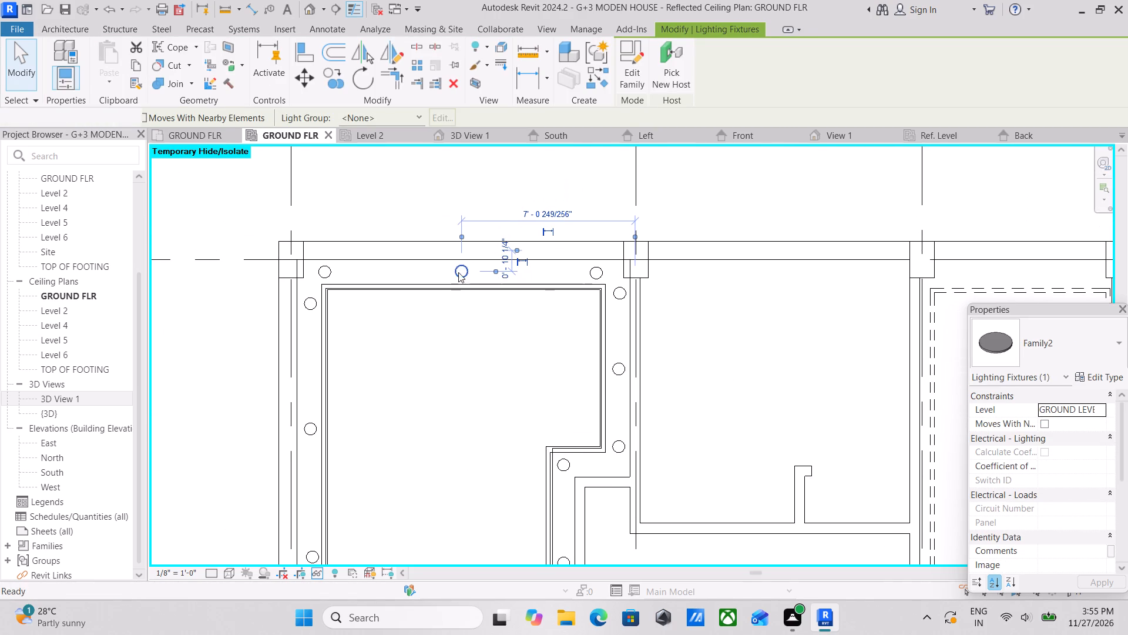
{"action": "middle_click_drag", "start_coordinate": [619, 293], "coordinate": [367, 290]}
{"action": "middle_click_drag", "start_coordinate": [739, 296], "coordinate": [498, 310]}
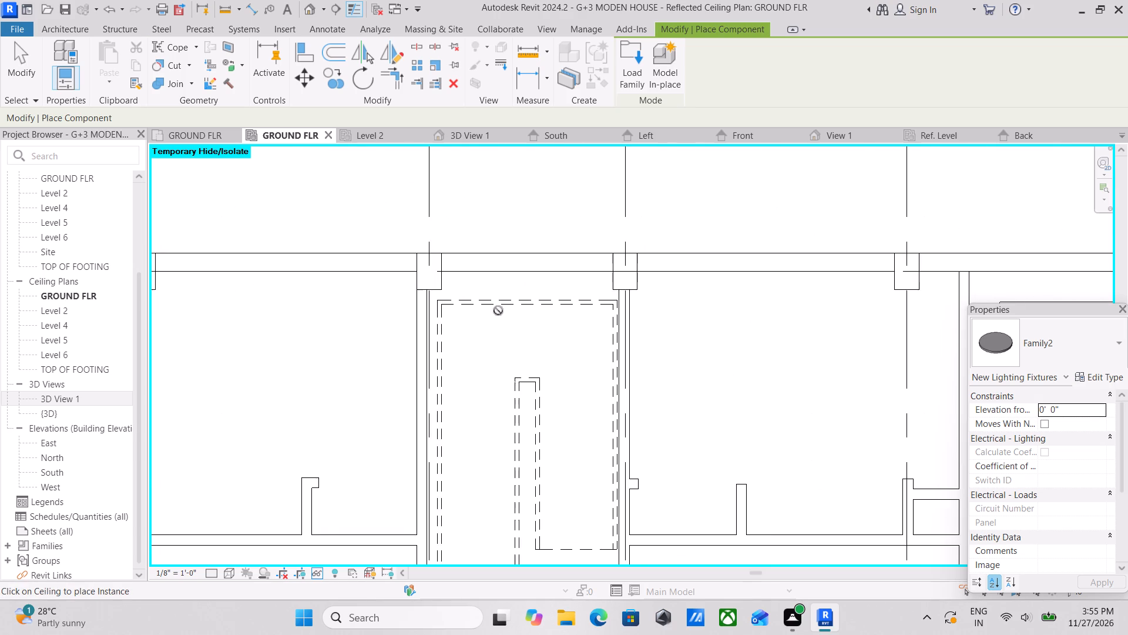
{"action": "scroll", "coordinate": [634, 325], "scroll_direction": "down", "scroll_amount": 2}
{"action": "scroll", "coordinate": [734, 320], "scroll_direction": "down", "scroll_amount": 1}
{"action": "middle_click_drag", "start_coordinate": [731, 321], "coordinate": [518, 330]}
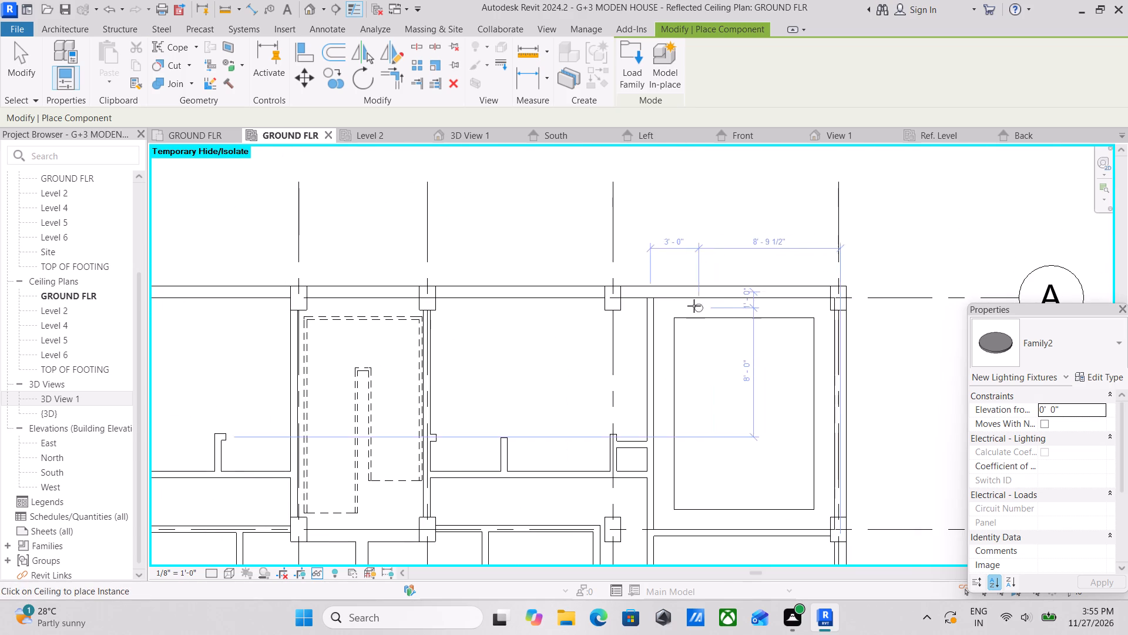
{"action": "scroll", "coordinate": [686, 309], "scroll_direction": "up", "scroll_amount": 3}
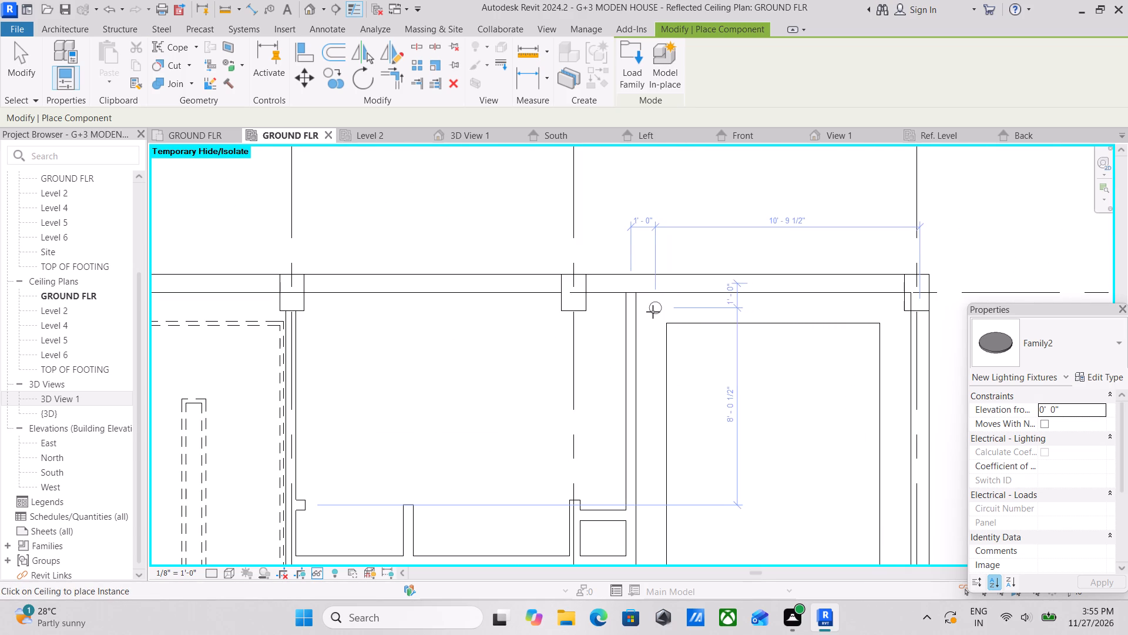
{"action": "scroll", "coordinate": [649, 313], "scroll_direction": "up", "scroll_amount": 4}
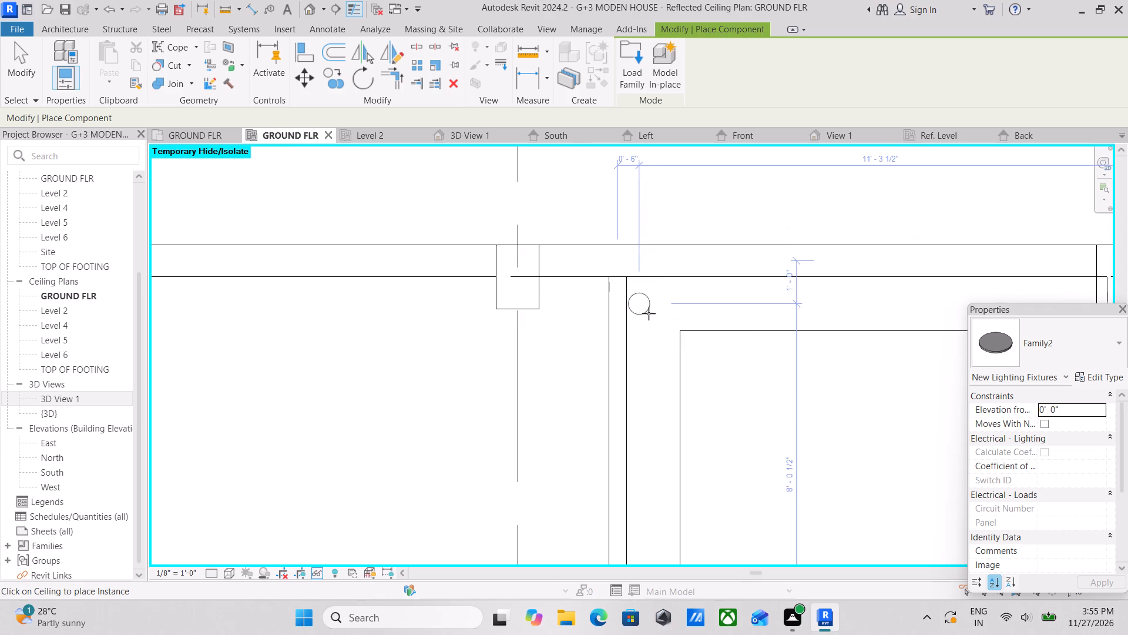
{"action": "left_click", "coordinate": [653, 315]}
{"action": "scroll", "coordinate": [674, 286], "scroll_direction": "up", "scroll_amount": 3}
{"action": "key", "text": "Escape"}
{"action": "key", "text": "Escape"}
{"action": "key", "text": "Escape"}
{"action": "key", "text": "Escape"}
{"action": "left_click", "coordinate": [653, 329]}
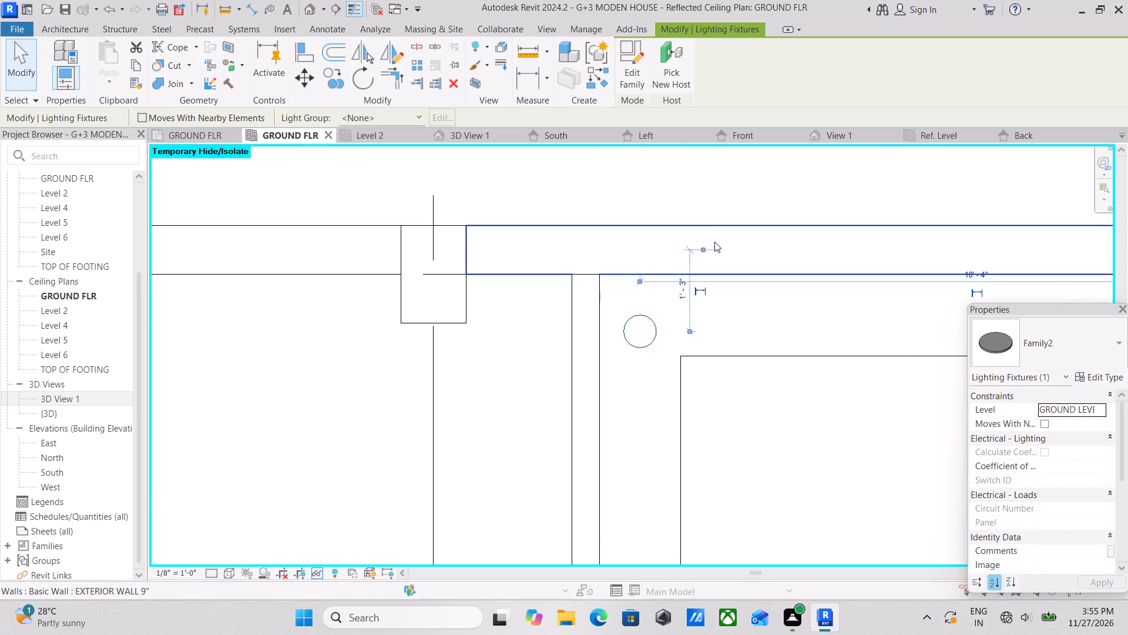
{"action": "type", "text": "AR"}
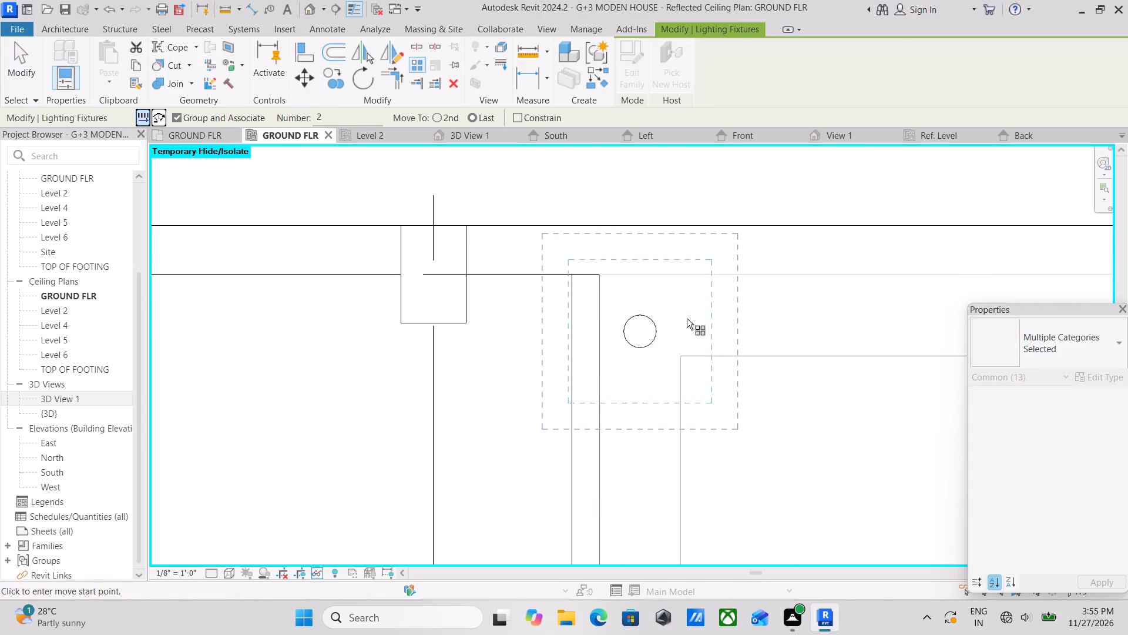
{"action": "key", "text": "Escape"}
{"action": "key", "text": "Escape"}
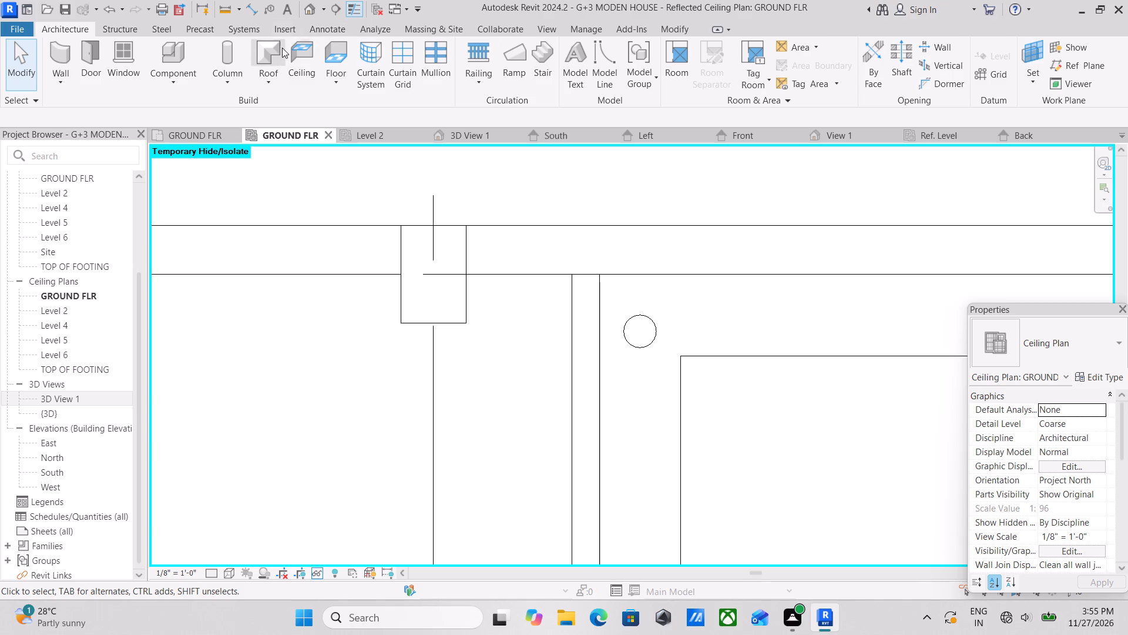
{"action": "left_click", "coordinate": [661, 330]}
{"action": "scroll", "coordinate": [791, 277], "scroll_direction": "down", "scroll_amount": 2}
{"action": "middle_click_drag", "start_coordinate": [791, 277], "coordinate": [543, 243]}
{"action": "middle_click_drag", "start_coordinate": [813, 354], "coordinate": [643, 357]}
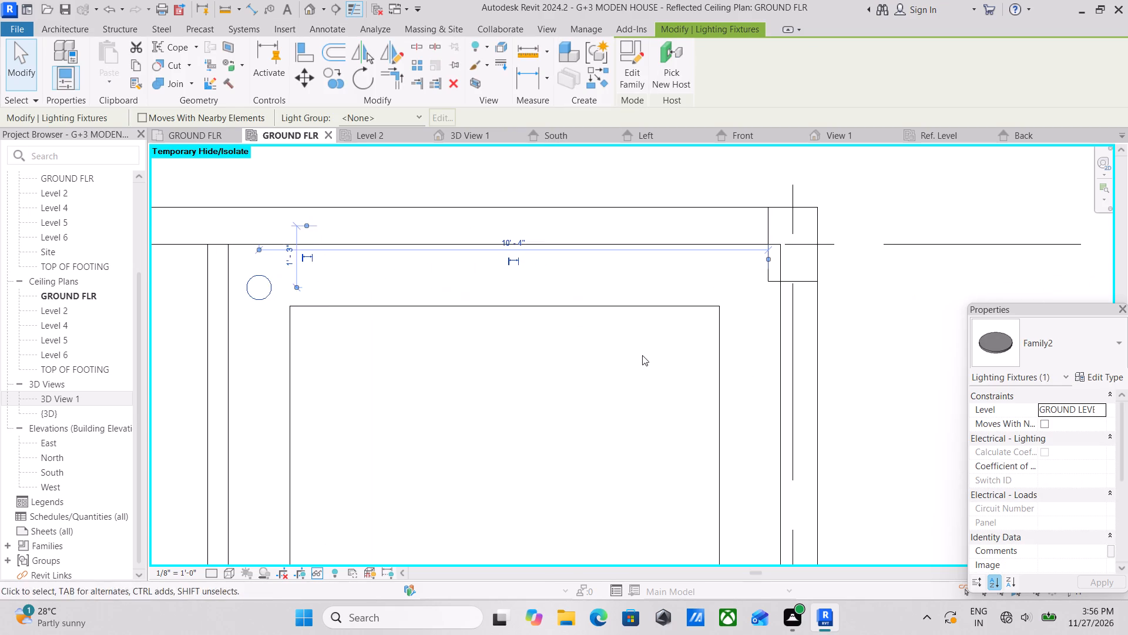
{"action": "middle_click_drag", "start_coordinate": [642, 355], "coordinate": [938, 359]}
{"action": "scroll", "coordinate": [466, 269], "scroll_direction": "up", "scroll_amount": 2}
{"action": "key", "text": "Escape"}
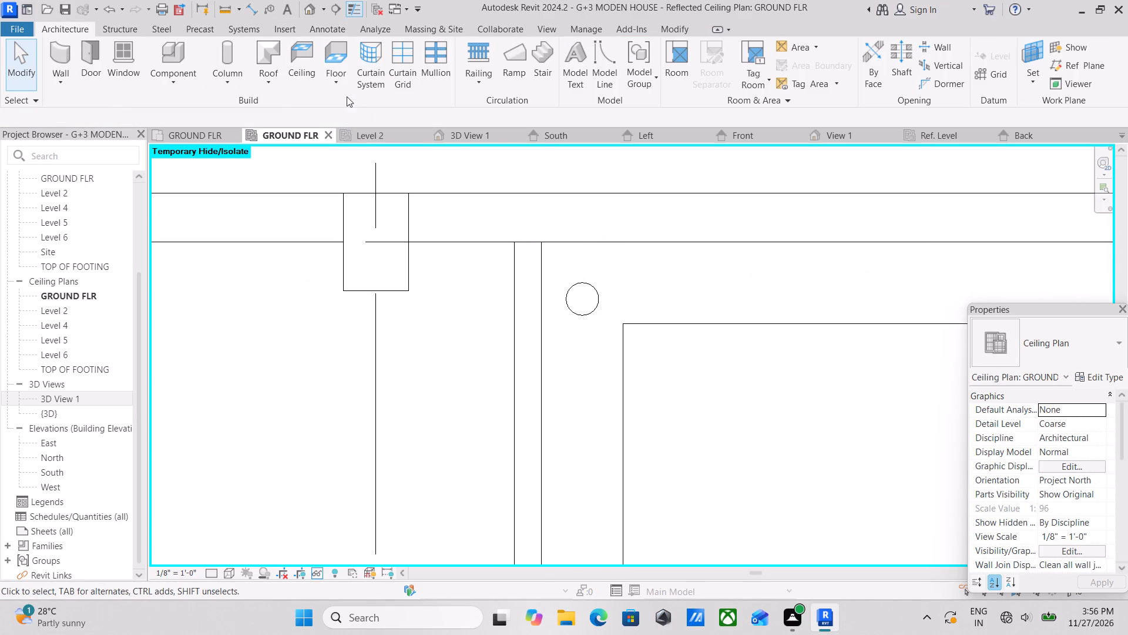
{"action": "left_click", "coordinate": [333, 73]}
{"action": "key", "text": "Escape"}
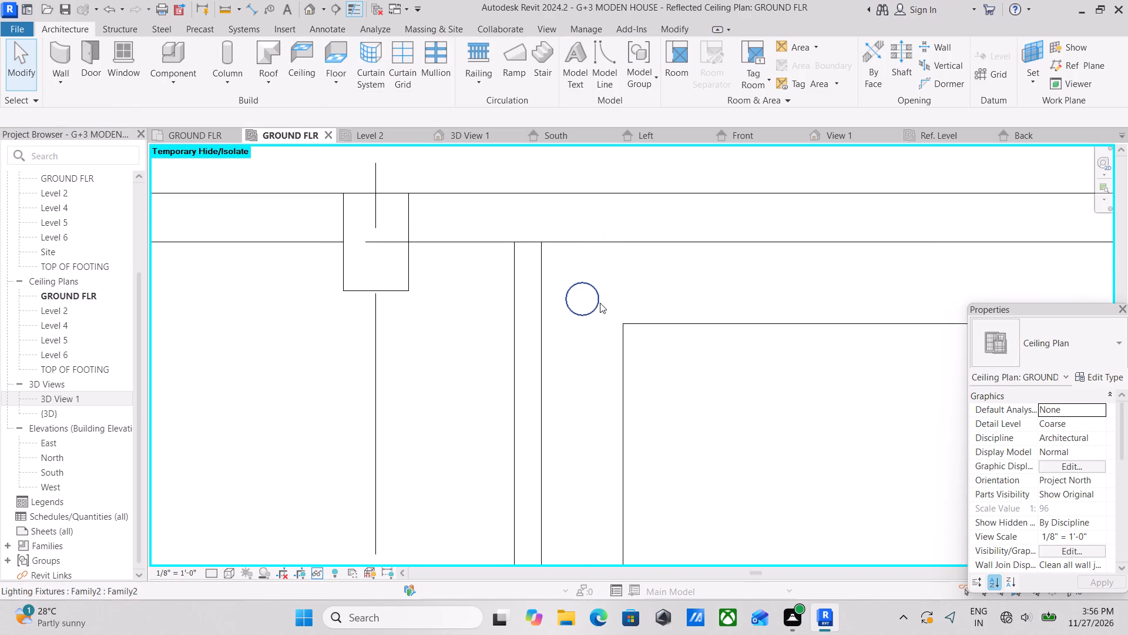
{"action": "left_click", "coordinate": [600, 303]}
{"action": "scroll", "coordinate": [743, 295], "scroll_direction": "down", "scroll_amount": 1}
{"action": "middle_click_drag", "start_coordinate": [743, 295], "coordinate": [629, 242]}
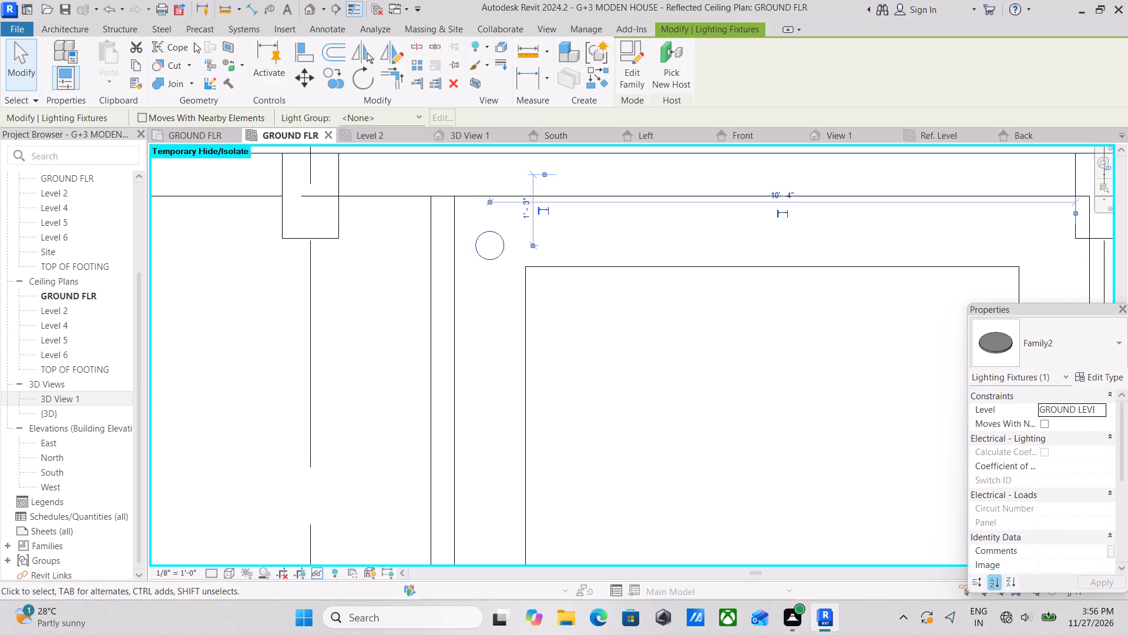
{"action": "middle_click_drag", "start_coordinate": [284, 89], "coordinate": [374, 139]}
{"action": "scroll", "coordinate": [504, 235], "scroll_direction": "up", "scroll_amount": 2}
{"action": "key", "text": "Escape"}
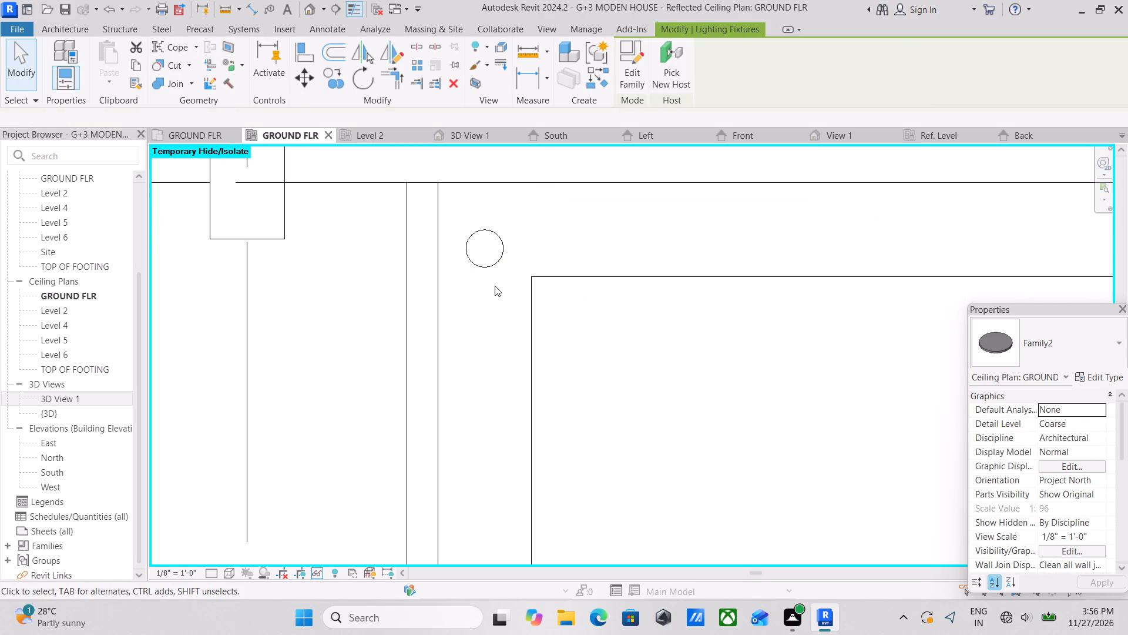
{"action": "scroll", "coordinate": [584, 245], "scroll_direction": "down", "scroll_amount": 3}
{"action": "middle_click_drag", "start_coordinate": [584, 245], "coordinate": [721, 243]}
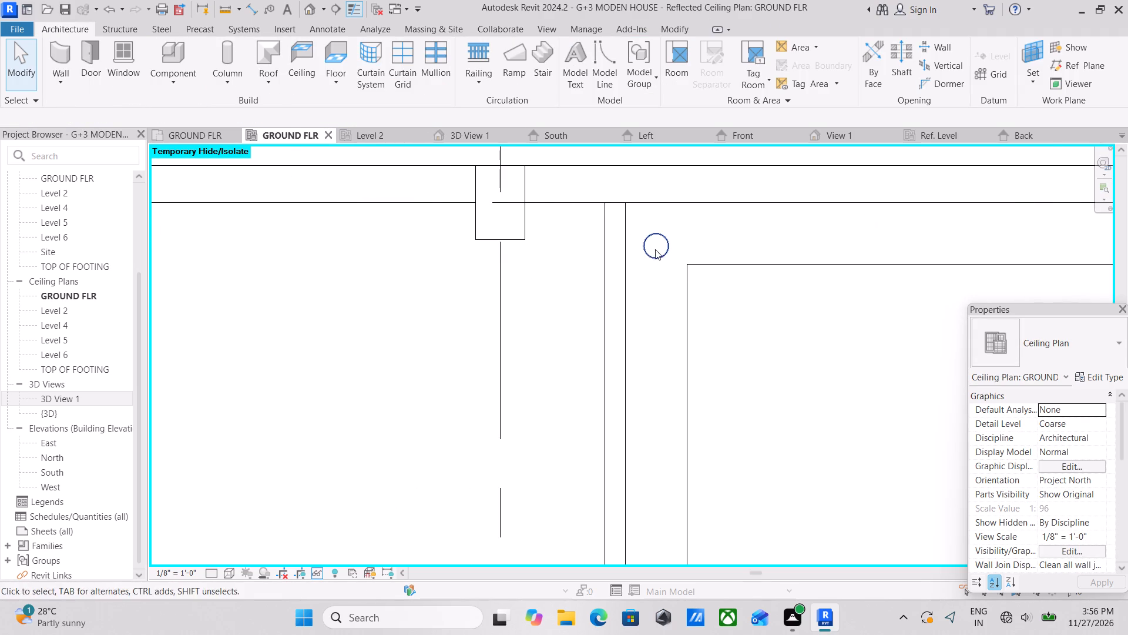
Array the northwest light into four evenly spaced lights along BED ROOM 6's north border, spanning about 9' 8".
{"action": "left_click", "coordinate": [654, 250]}
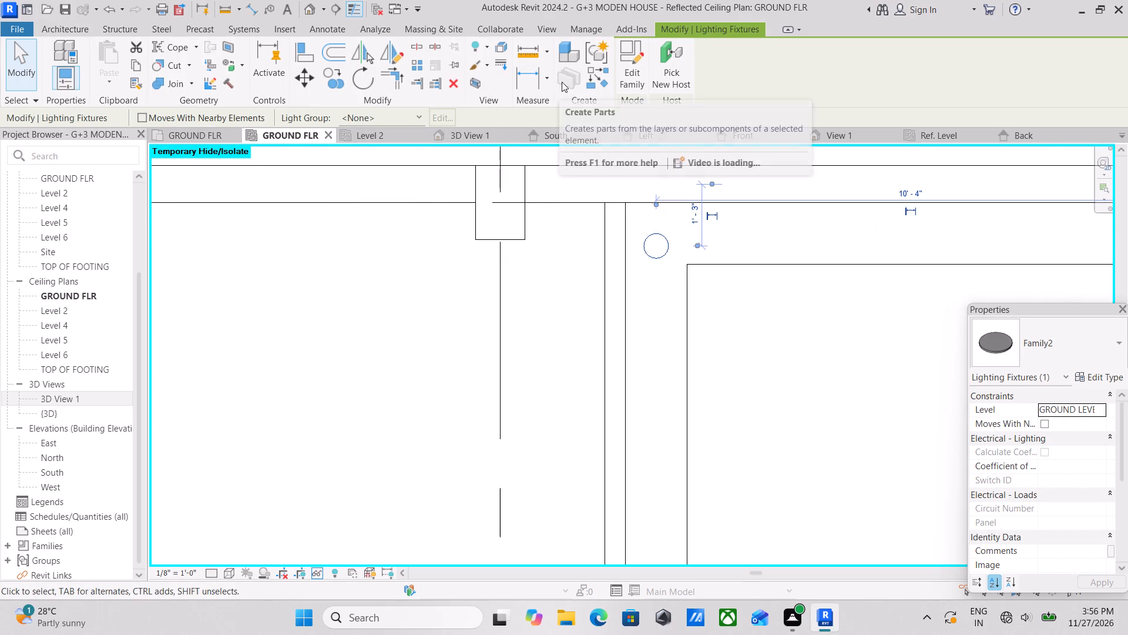
{"action": "left_click", "coordinate": [419, 65]}
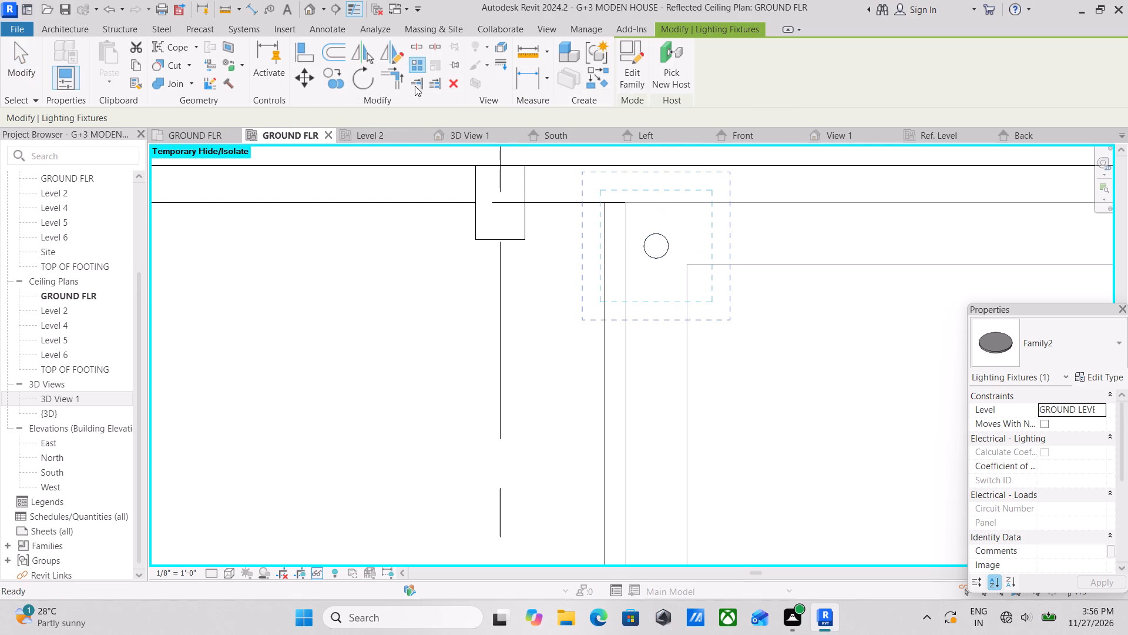
{"action": "left_click", "coordinate": [653, 246]}
{"action": "middle_click_drag", "start_coordinate": [757, 239], "coordinate": [541, 241]}
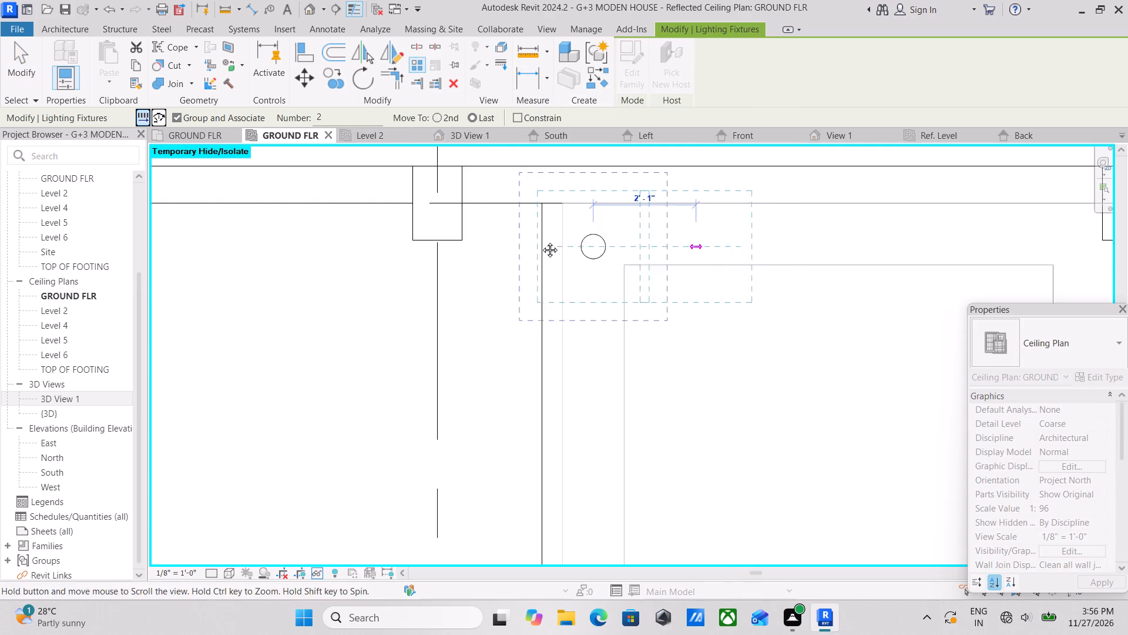
{"action": "middle_click_drag", "start_coordinate": [541, 241], "coordinate": [518, 241]}
{"action": "middle_click_drag", "start_coordinate": [747, 246], "coordinate": [670, 256]}
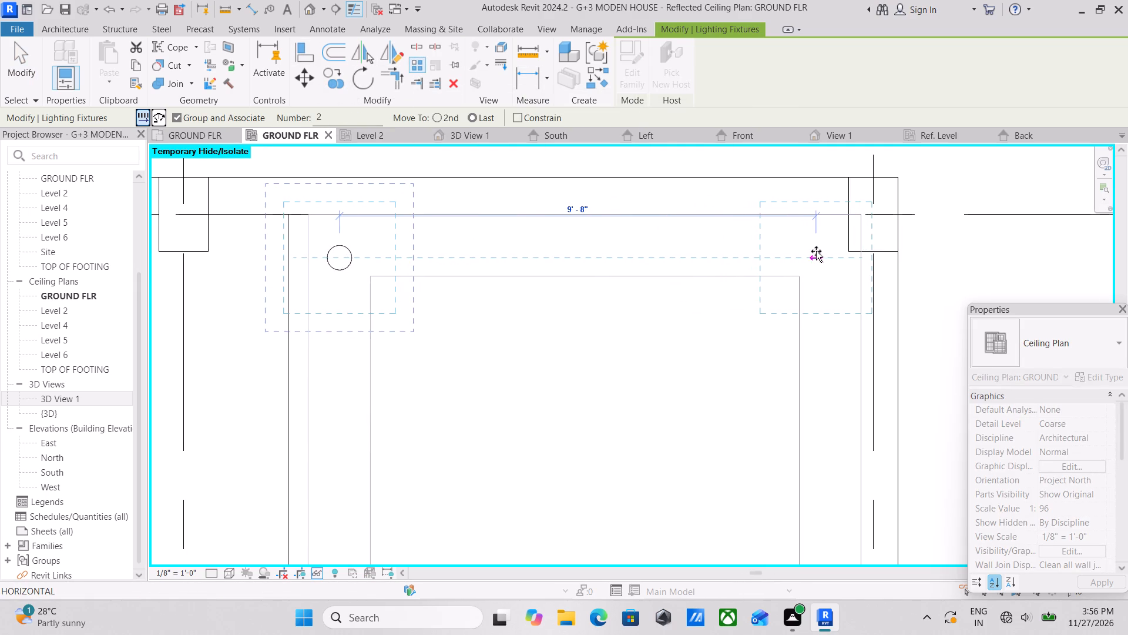
{"action": "left_click", "coordinate": [816, 251]}
{"action": "scroll", "coordinate": [330, 153], "scroll_direction": "down", "scroll_amount": 1}
{"action": "middle_click_drag", "start_coordinate": [331, 153], "coordinate": [431, 247]}
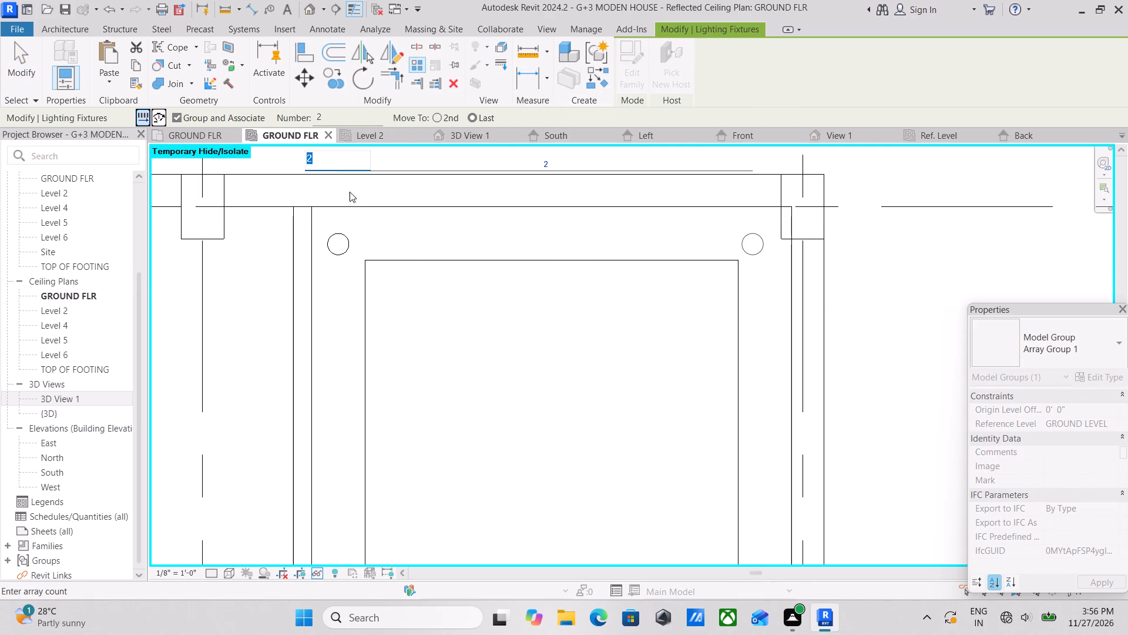
{"action": "middle_click_drag", "start_coordinate": [347, 181], "coordinate": [390, 319]}
{"action": "left_click", "coordinate": [366, 300]}
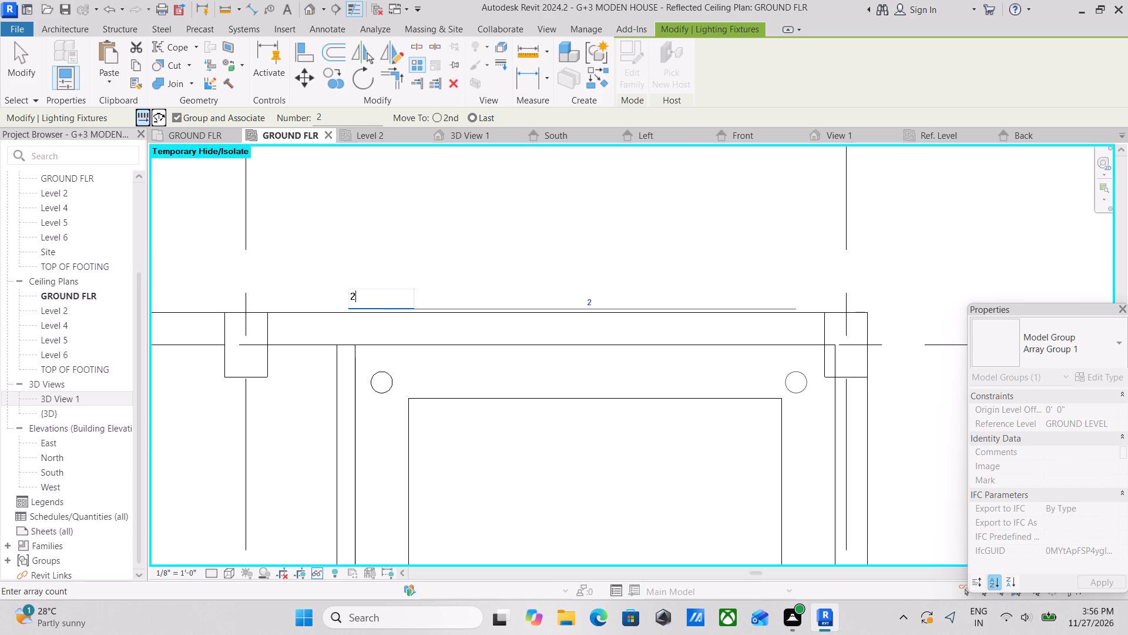
{"action": "left_click_drag", "start_coordinate": [358, 300], "coordinate": [345, 301]}
{"action": "key", "text": "4"}
{"action": "key", "text": "Return"}
{"action": "scroll", "coordinate": [343, 302], "scroll_direction": "down", "scroll_amount": 2}
{"action": "middle_click_drag", "start_coordinate": [347, 301], "coordinate": [376, 280]}
{"action": "key", "text": "Escape"}
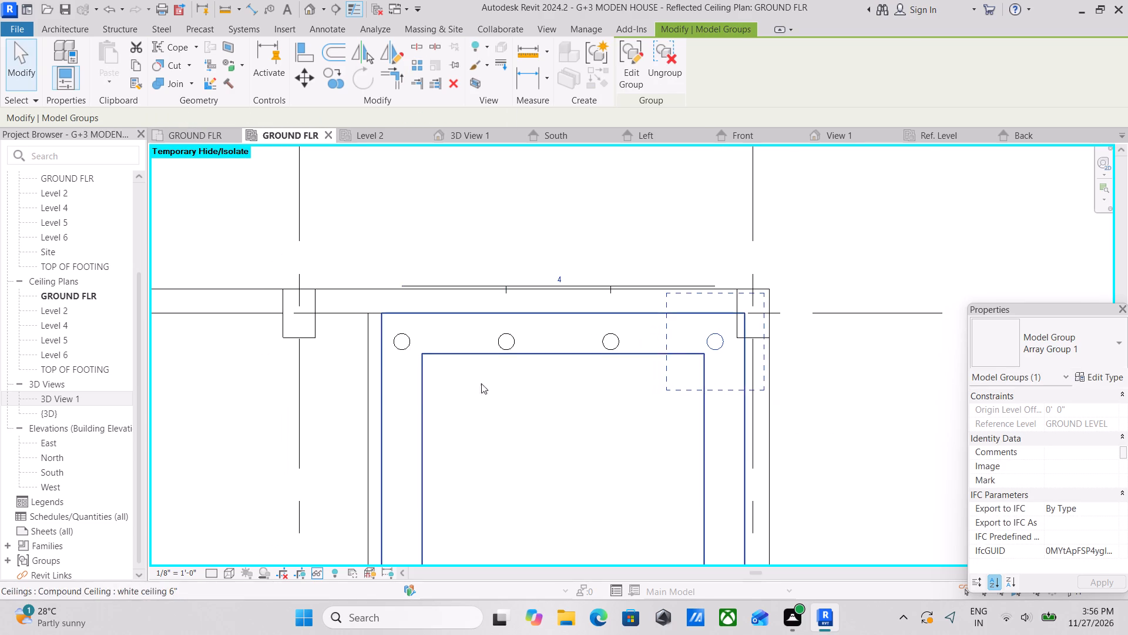
{"action": "key", "text": "Escape"}
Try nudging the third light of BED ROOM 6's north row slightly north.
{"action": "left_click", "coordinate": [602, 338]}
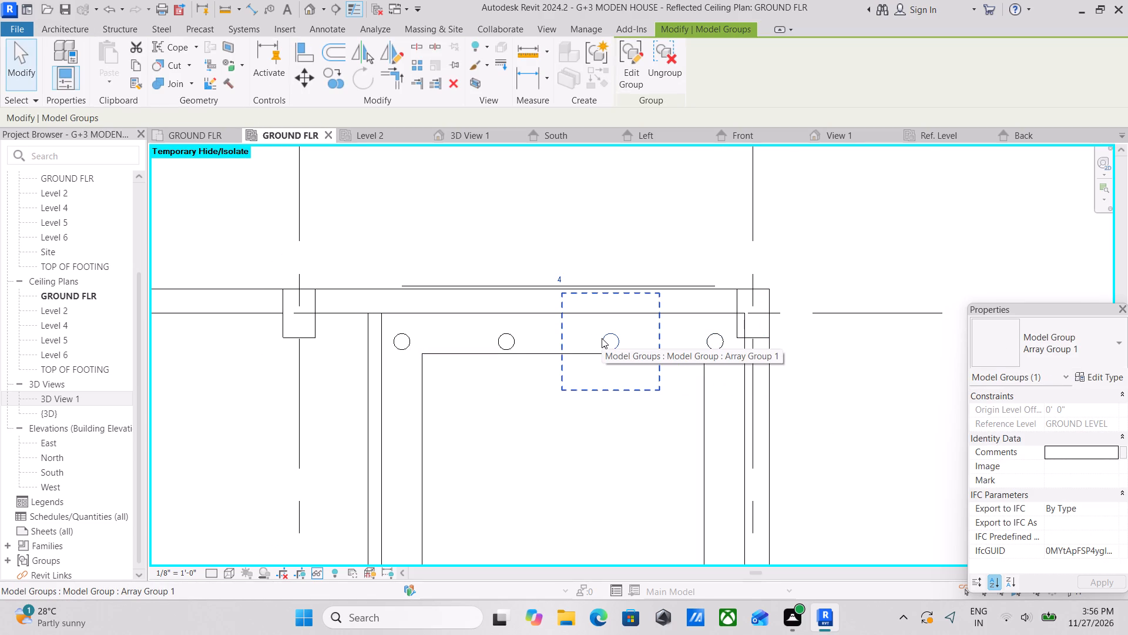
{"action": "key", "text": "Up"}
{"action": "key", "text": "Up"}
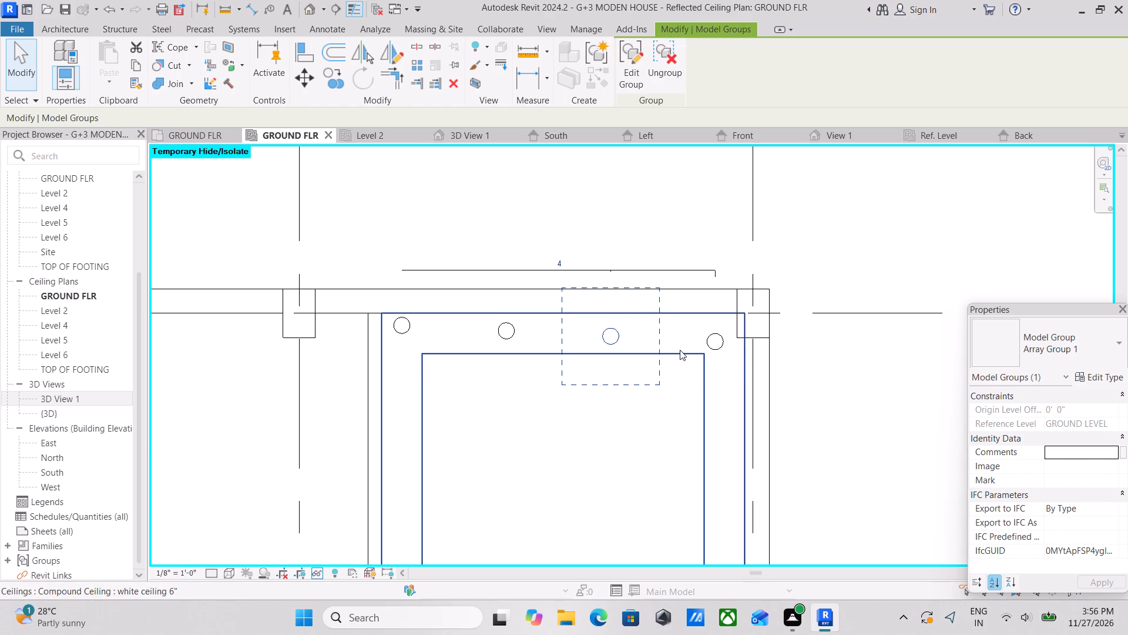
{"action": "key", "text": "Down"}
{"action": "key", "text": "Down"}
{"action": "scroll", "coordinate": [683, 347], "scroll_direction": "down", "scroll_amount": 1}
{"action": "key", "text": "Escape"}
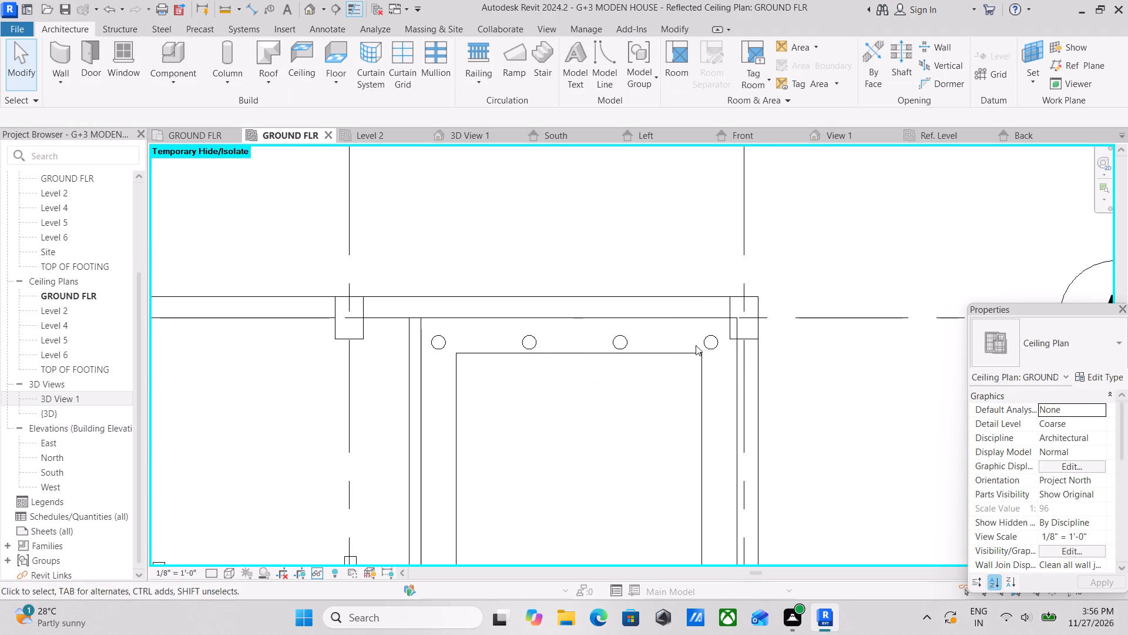
Ungroup the northwest corner light from BED ROOM 6's north row array.
{"action": "left_click", "coordinate": [710, 347]}
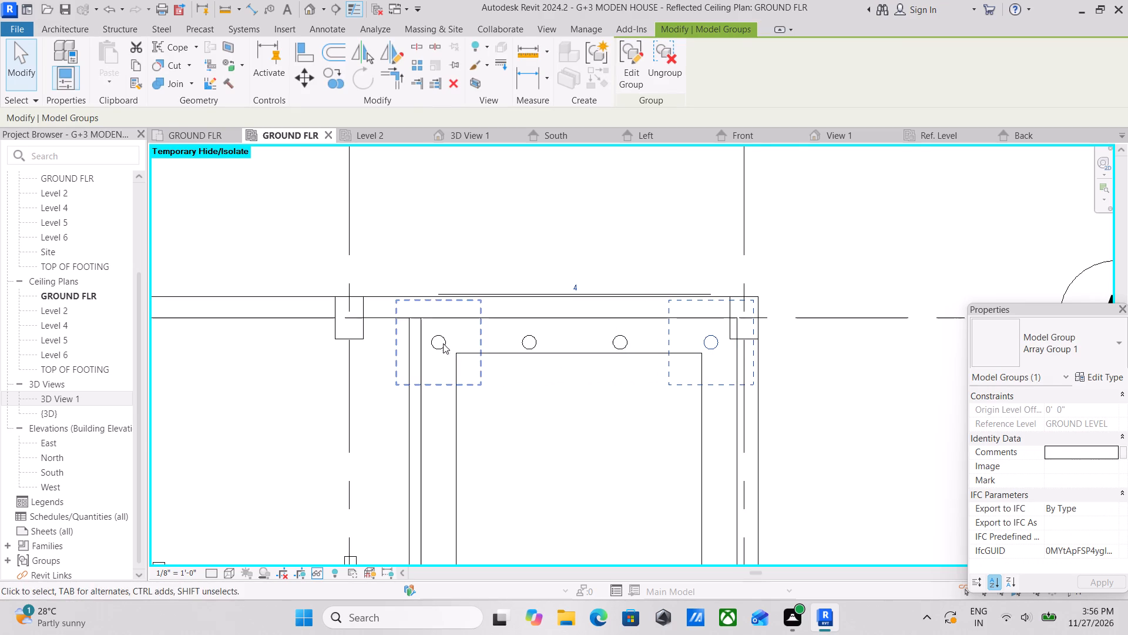
{"action": "scroll", "coordinate": [444, 343], "scroll_direction": "up", "scroll_amount": 1}
{"action": "key", "text": "Escape"}
{"action": "middle_click_drag", "start_coordinate": [474, 347], "coordinate": [516, 306]}
{"action": "key", "text": "Escape"}
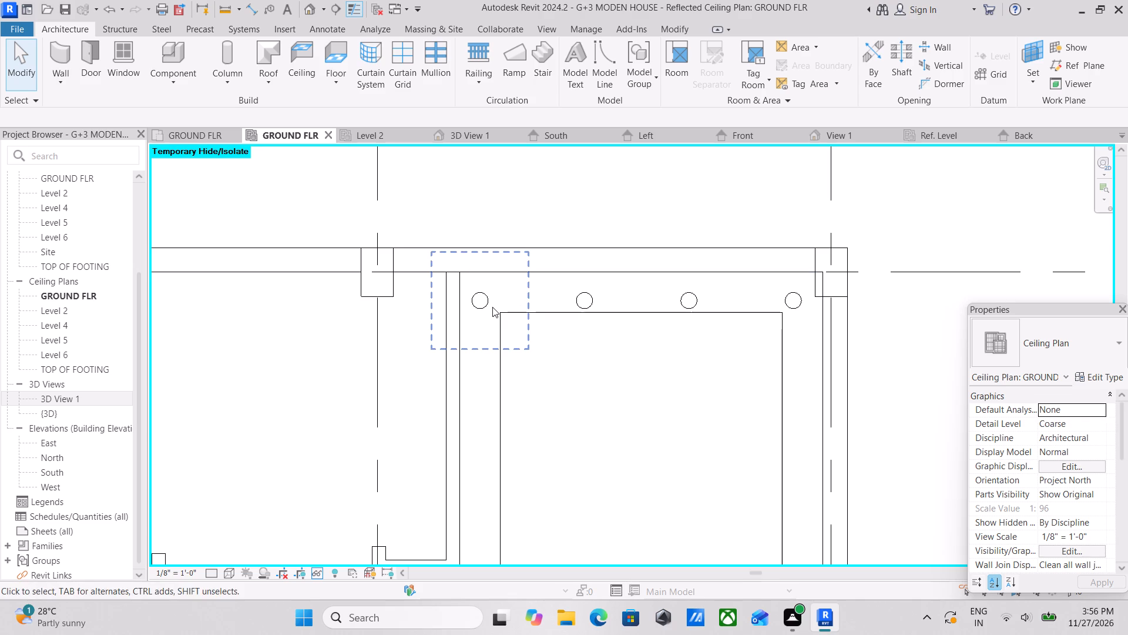
{"action": "left_click", "coordinate": [489, 308]}
{"action": "left_click", "coordinate": [673, 65]}
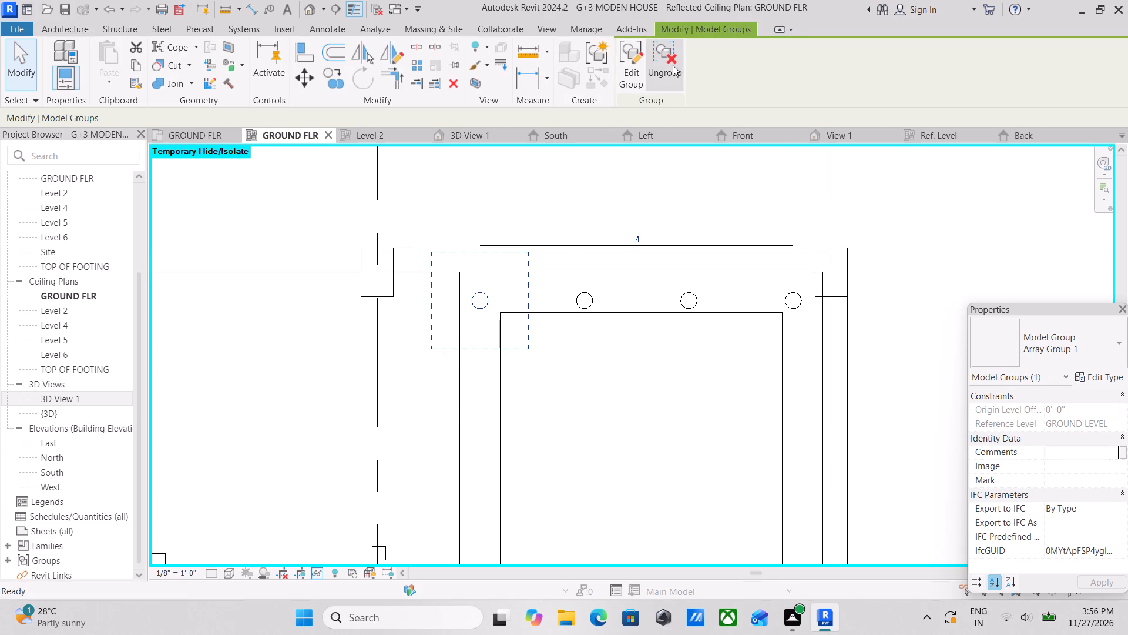
Create a similar Family2 light and place it at BED ROOM 6's southwest border corner, about 9" from the west wall's centreline.
{"action": "scroll", "coordinate": [512, 314], "scroll_direction": "up", "scroll_amount": 2}
{"action": "middle_click_drag", "start_coordinate": [475, 320], "coordinate": [524, 276]}
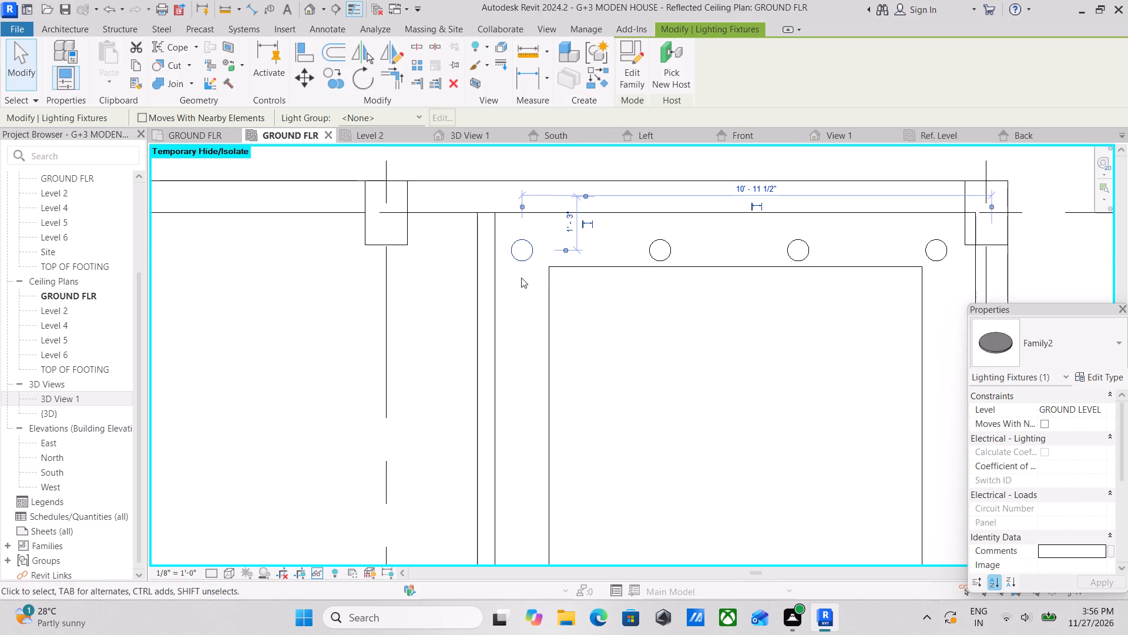
{"action": "key", "text": "c"}
{"action": "key", "text": "s"}
{"action": "middle_click_drag", "start_coordinate": [524, 301], "coordinate": [556, 212]}
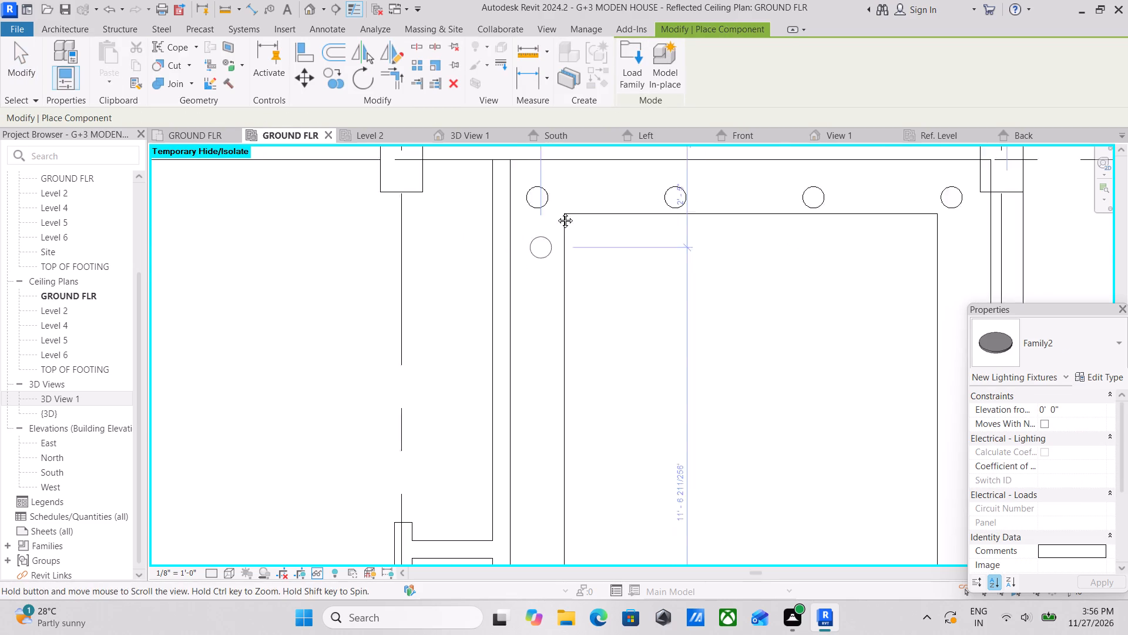
{"action": "middle_click_drag", "start_coordinate": [556, 212], "coordinate": [565, 191]}
{"action": "scroll", "coordinate": [566, 362], "scroll_direction": "down", "scroll_amount": 2}
{"action": "middle_click_drag", "start_coordinate": [566, 362], "coordinate": [583, 188]}
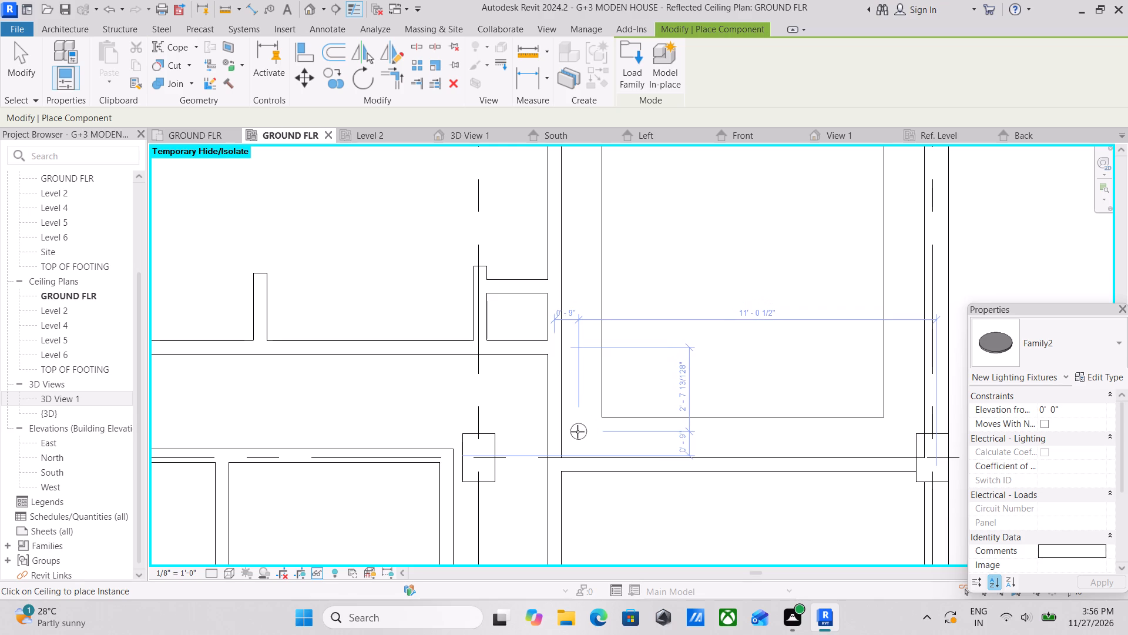
{"action": "left_click", "coordinate": [578, 432]}
{"action": "key", "text": "Escape"}
{"action": "scroll", "coordinate": [606, 444], "scroll_direction": "up", "scroll_amount": 2}
{"action": "key", "text": "Escape"}
{"action": "key", "text": "Escape"}
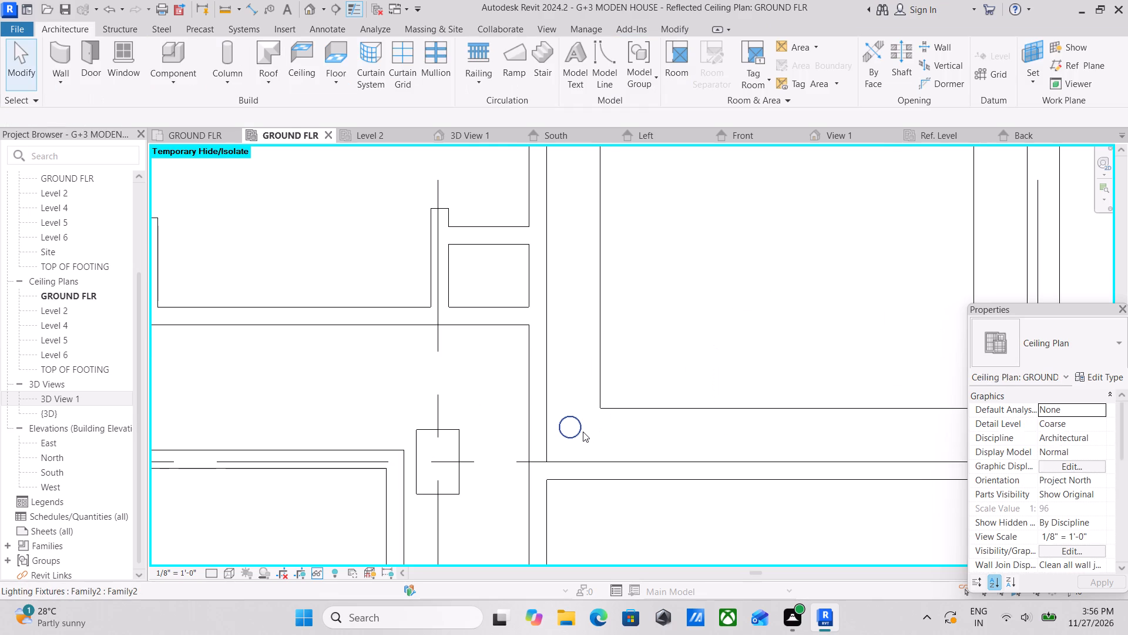
Nudge the southwest light slightly south and east, to about 10' 9 1/2" from the east wall's centreline.
{"action": "left_click", "coordinate": [582, 432]}
{"action": "key", "text": "Down"}
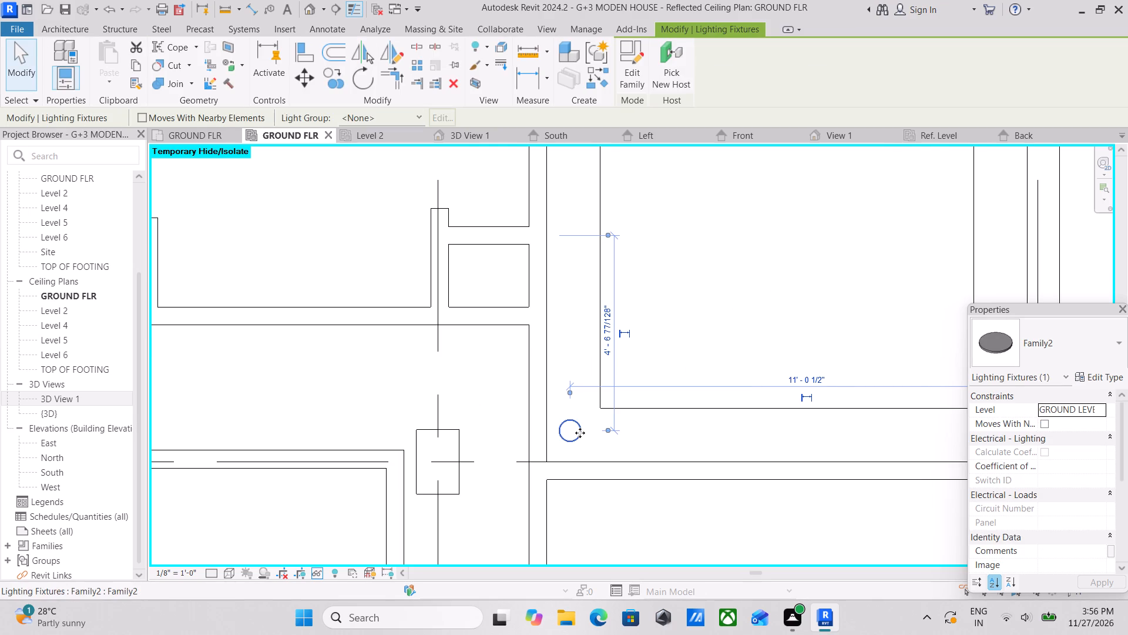
{"action": "key", "text": "Down"}
{"action": "key", "text": "Right"}
{"action": "key", "text": "Right"}
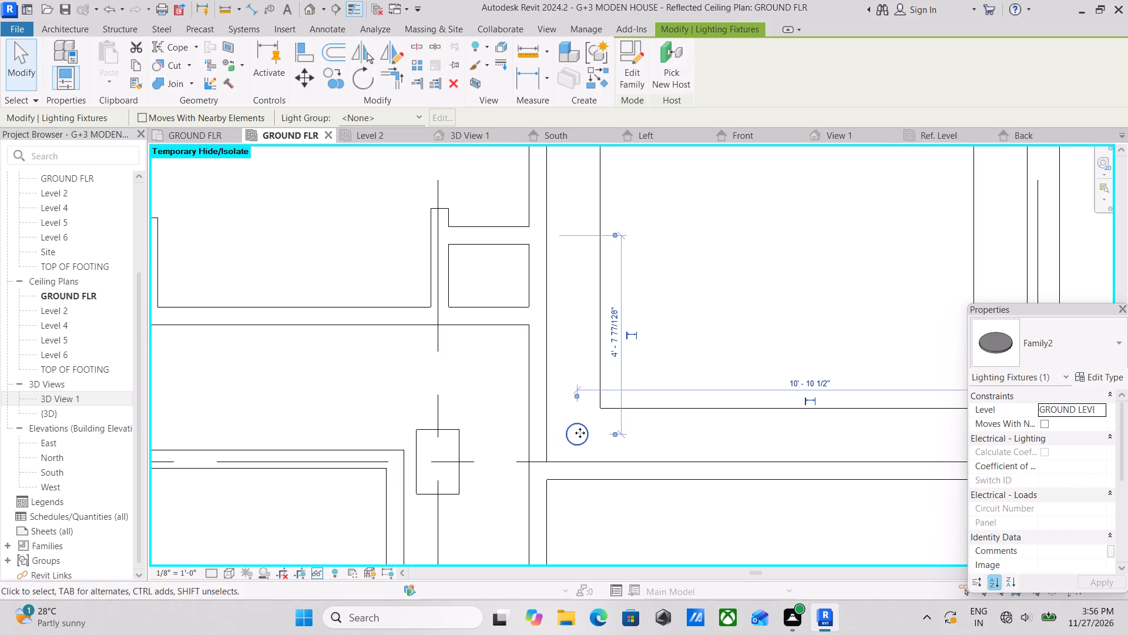
{"action": "key", "text": "Escape"}
{"action": "left_click", "coordinate": [584, 441]}
{"action": "key", "text": "Down"}
{"action": "key", "text": "Right"}
{"action": "key", "text": "Up"}
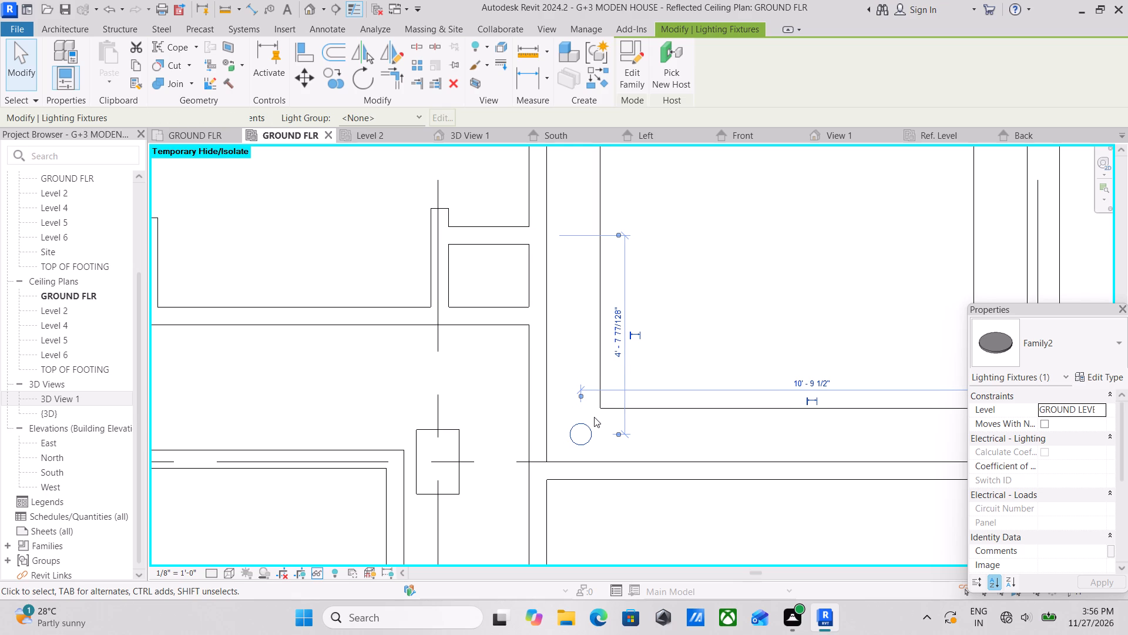
{"action": "key", "text": "Up"}
{"action": "key", "text": "Escape"}
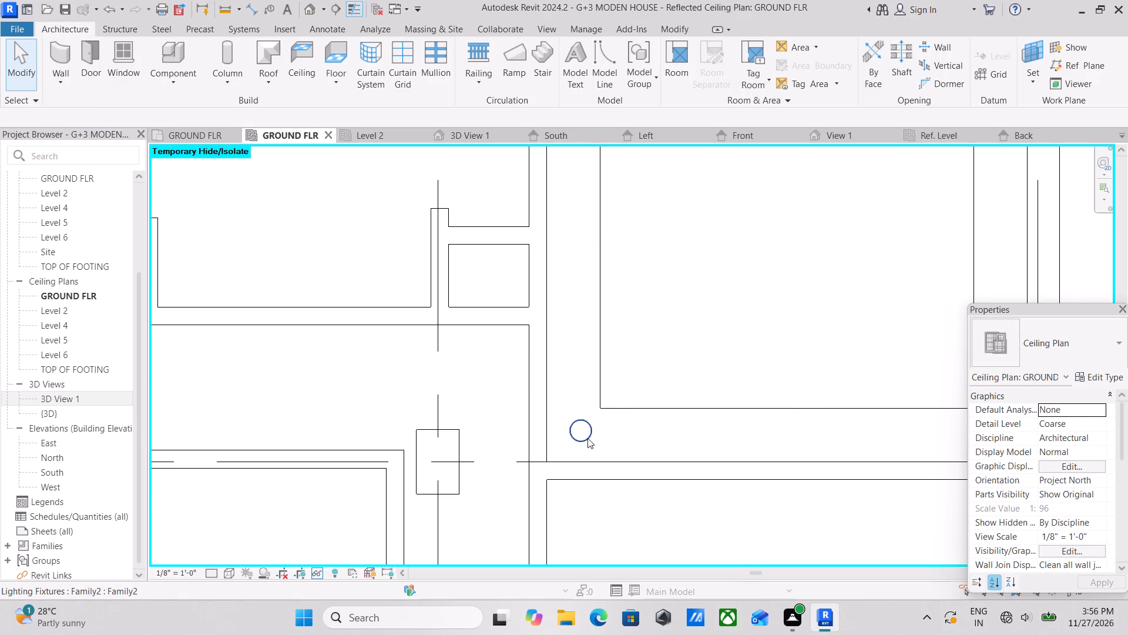
Array the southwest light into four evenly spaced lights along BED ROOM 6's south border, ending at the southeast corner.
{"action": "left_click", "coordinate": [595, 432]}
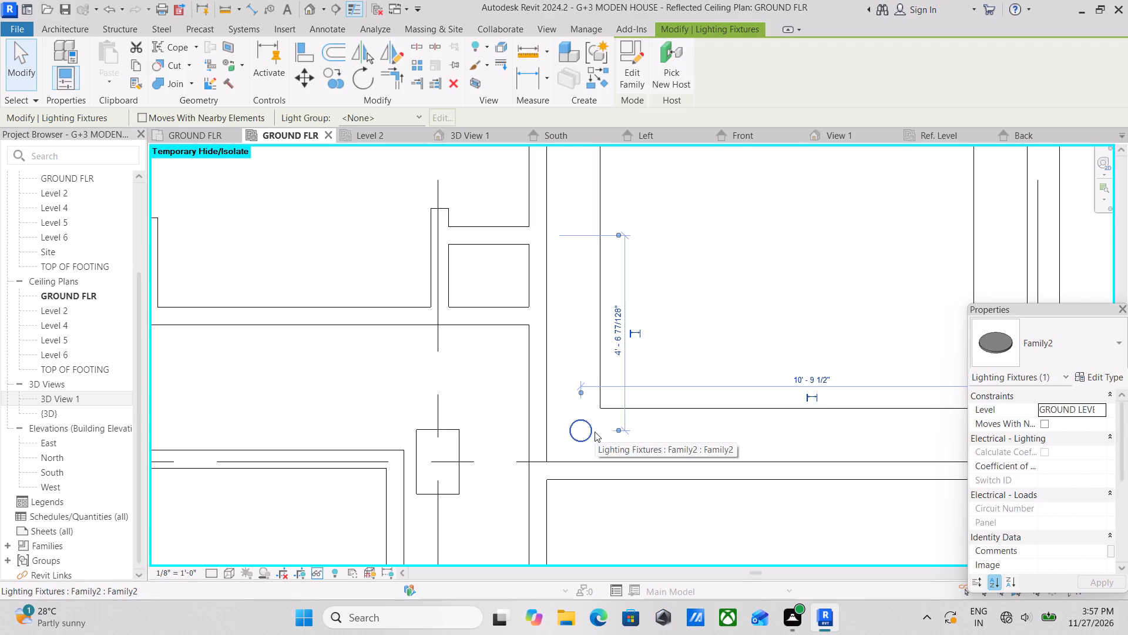
{"action": "type", "text": "AR"}
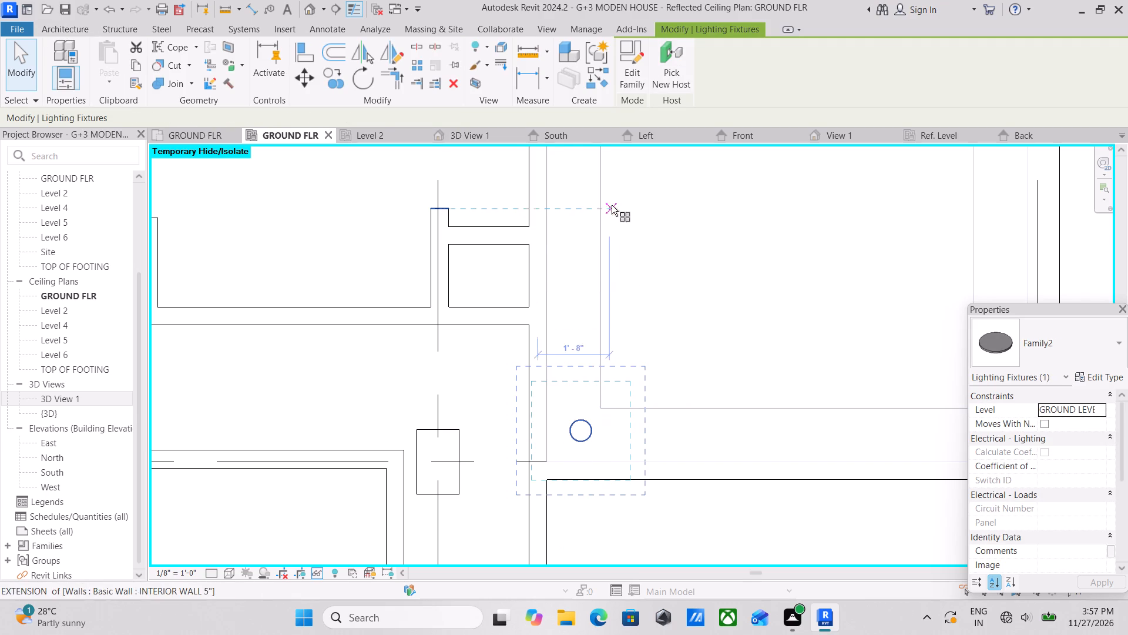
{"action": "left_click", "coordinate": [579, 430]}
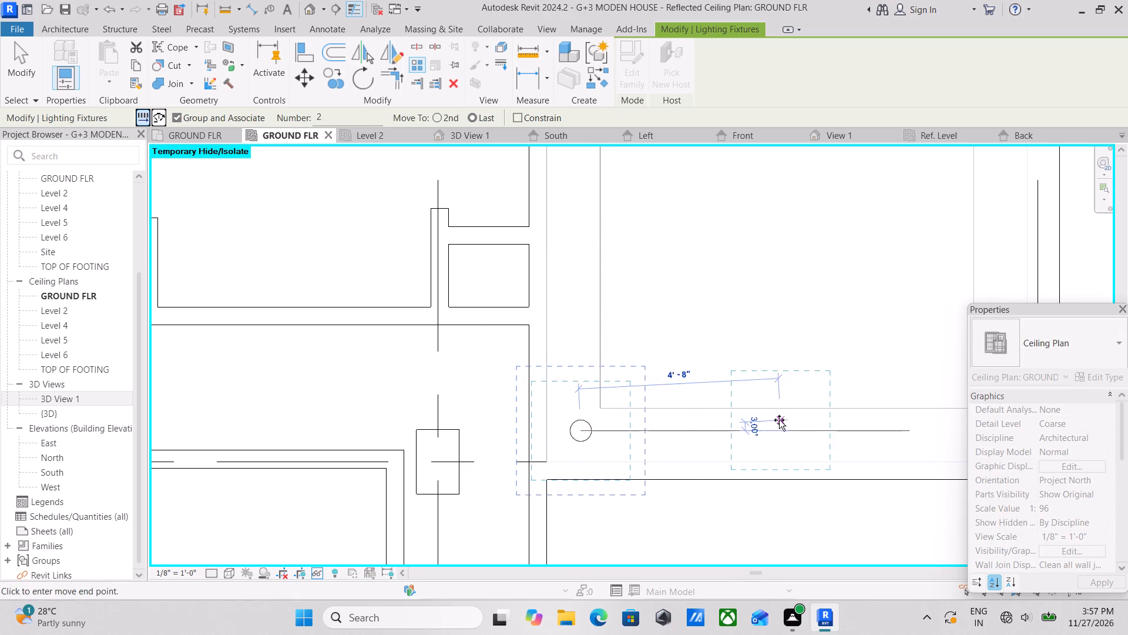
{"action": "middle_click_drag", "start_coordinate": [779, 419], "coordinate": [497, 380]}
{"action": "left_click", "coordinate": [694, 397]}
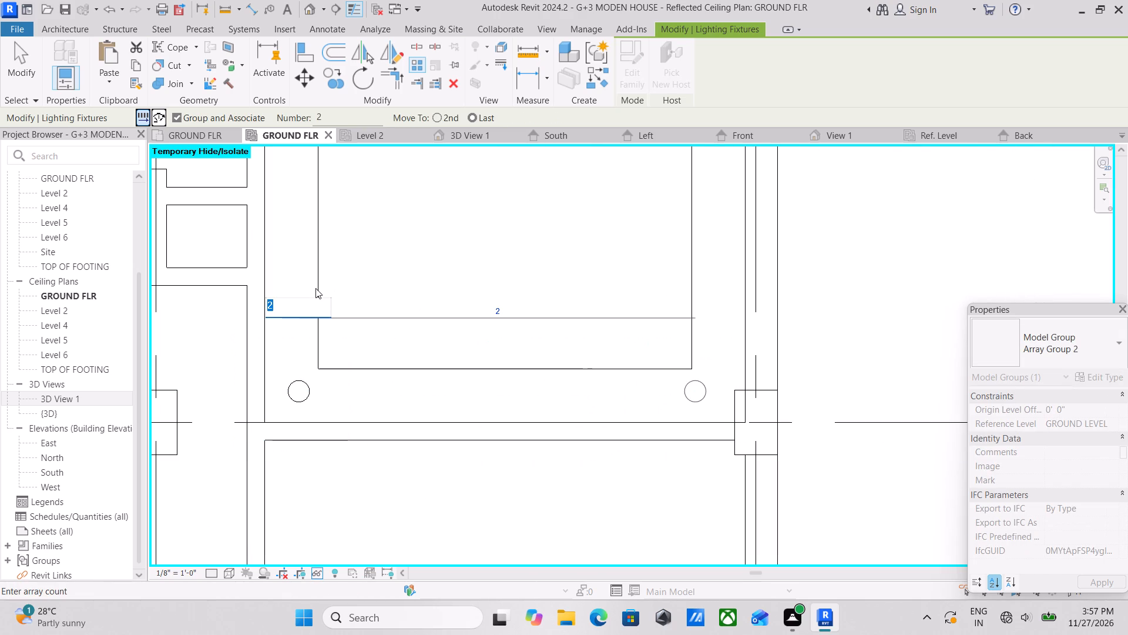
{"action": "key", "text": "4"}
{"action": "key", "text": "Return"}
{"action": "scroll", "coordinate": [315, 288], "scroll_direction": "down", "scroll_amount": 2}
{"action": "key", "text": "Escape"}
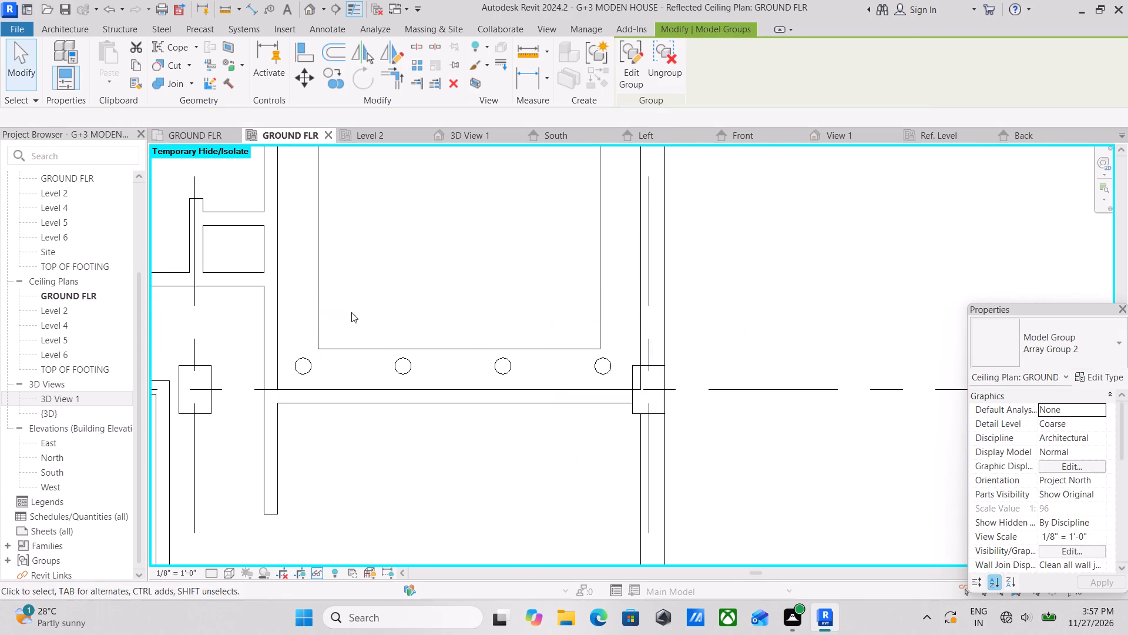
Ungroup the southwest corner light from BED ROOM 6's south row array.
{"action": "middle_click_drag", "start_coordinate": [351, 312], "coordinate": [493, 449]}
{"action": "scroll", "coordinate": [486, 443], "scroll_direction": "down", "scroll_amount": 3}
{"action": "middle_click_drag", "start_coordinate": [486, 442], "coordinate": [495, 454]}
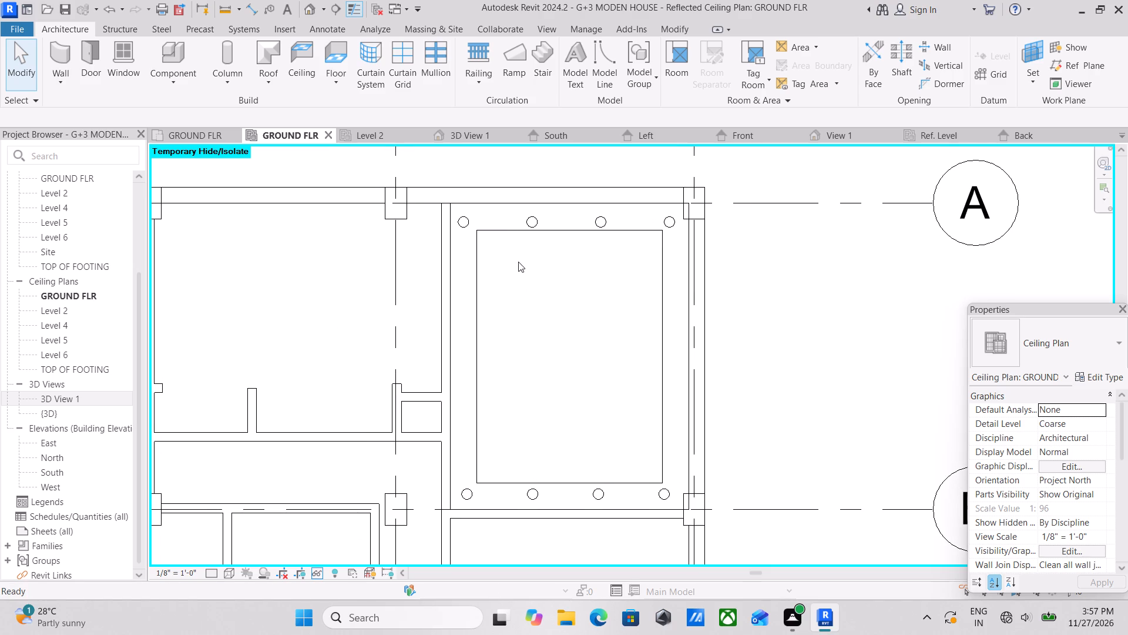
{"action": "middle_click_drag", "start_coordinate": [527, 302], "coordinate": [577, 257]}
{"action": "scroll", "coordinate": [521, 440], "scroll_direction": "up", "scroll_amount": 1}
{"action": "left_click", "coordinate": [514, 450]}
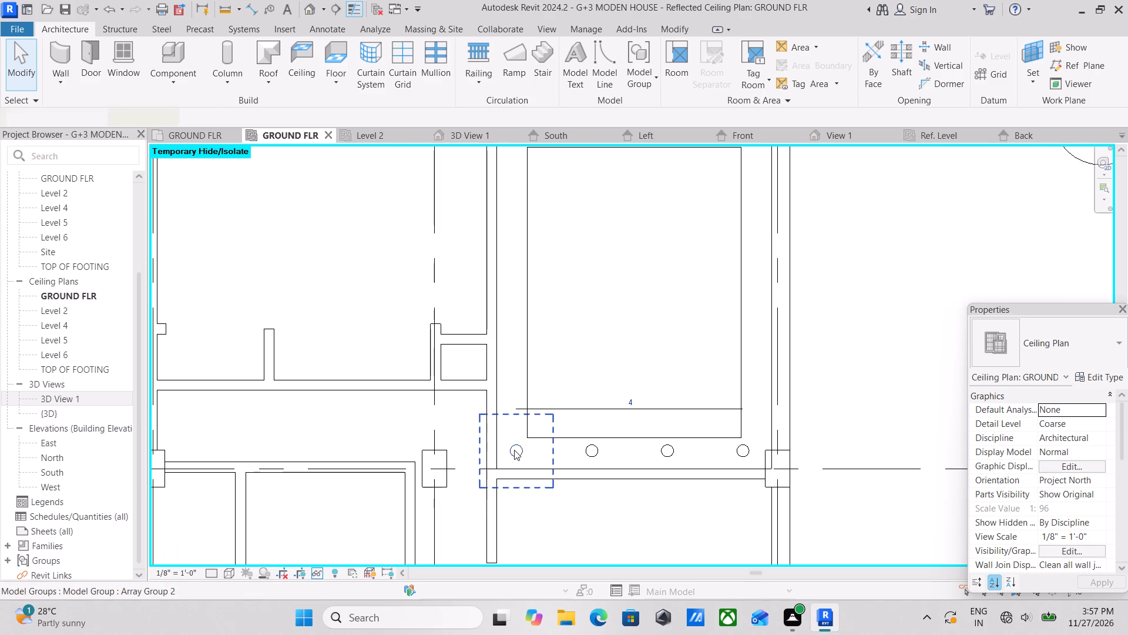
{"action": "left_click", "coordinate": [677, 69]}
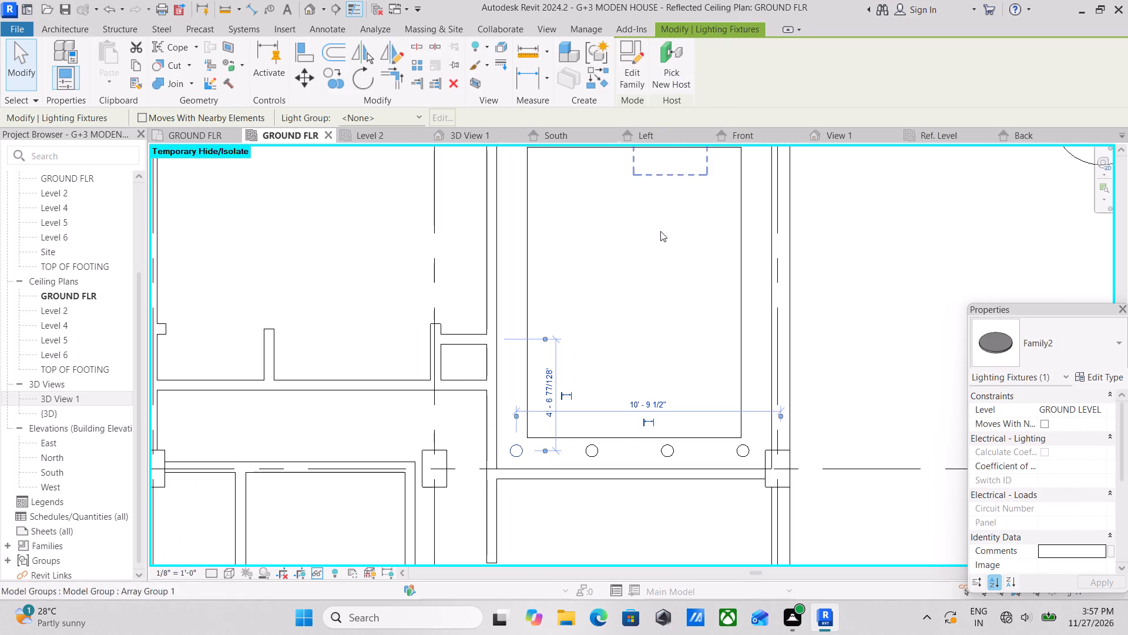
Array the southwest light into three evenly spaced lights along BED ROOM 6's west border, ending about 3' 11" from the north wall's centreline.
{"action": "scroll", "coordinate": [553, 463], "scroll_direction": "up", "scroll_amount": 1}
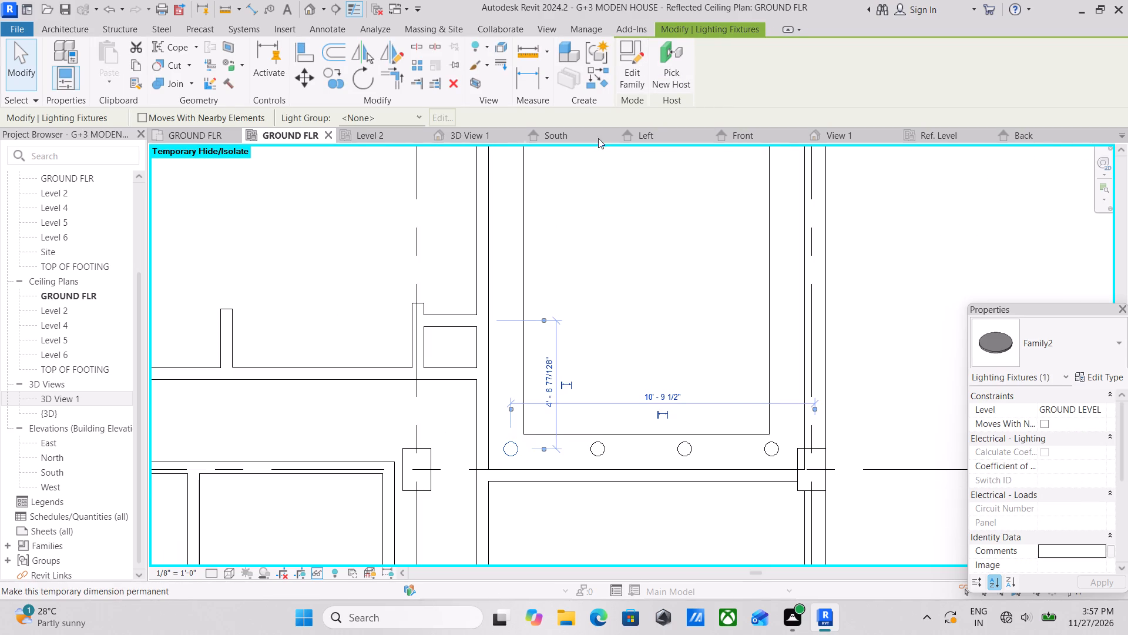
{"action": "scroll", "coordinate": [562, 379], "scroll_direction": "up", "scroll_amount": 3}
{"action": "key", "text": "Escape"}
{"action": "left_click", "coordinate": [504, 466]}
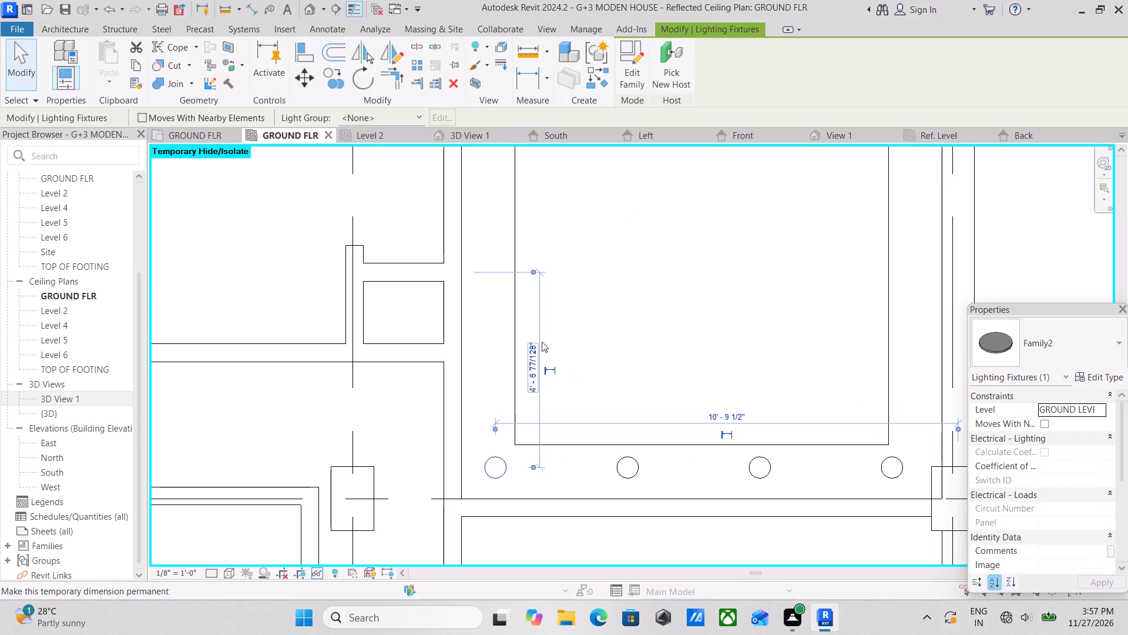
{"action": "middle_click_drag", "start_coordinate": [488, 333], "coordinate": [510, 367]}
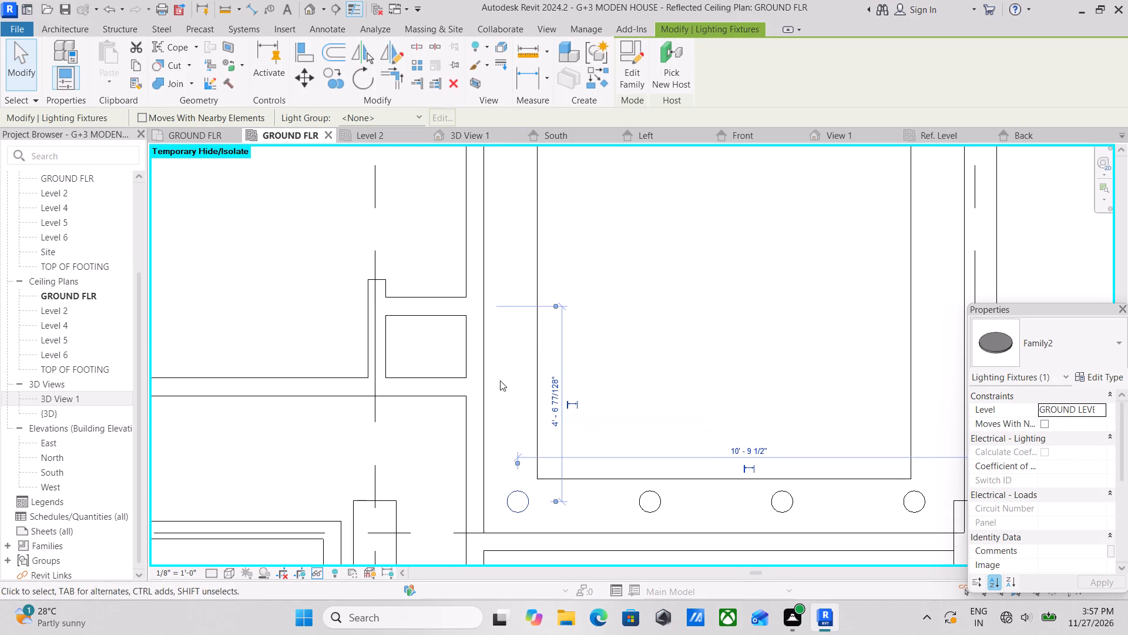
{"action": "scroll", "coordinate": [498, 443], "scroll_direction": "up", "scroll_amount": 1}
{"action": "middle_click_drag", "start_coordinate": [519, 443], "coordinate": [546, 354]}
{"action": "scroll", "coordinate": [542, 392], "scroll_direction": "up", "scroll_amount": 1}
{"action": "key", "text": "a"}
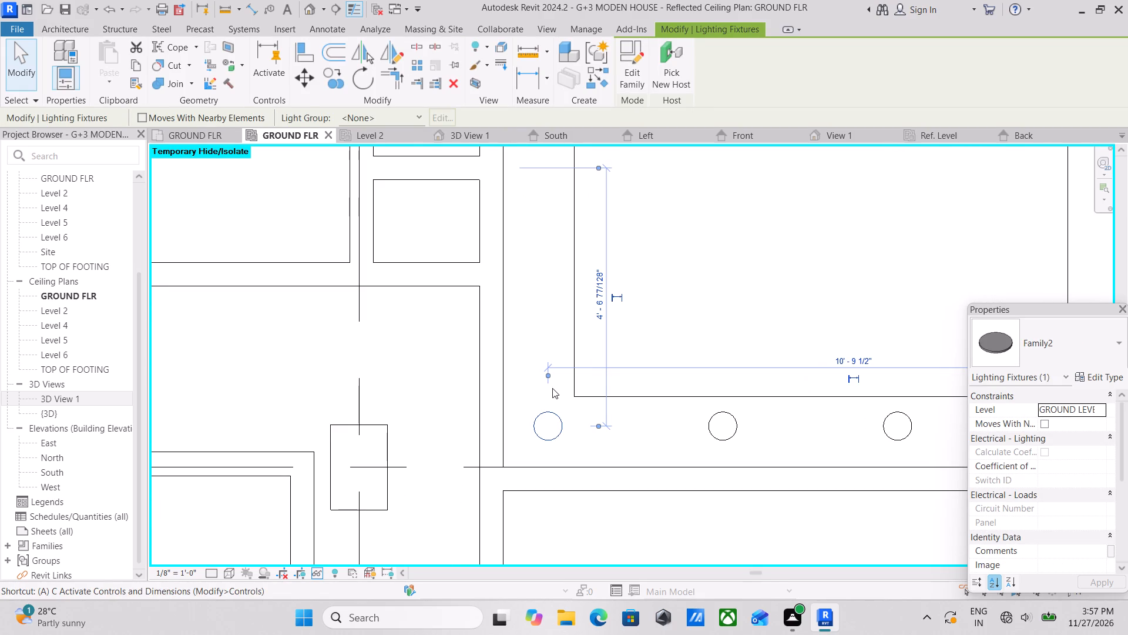
{"action": "key", "text": "r"}
{"action": "left_click", "coordinate": [546, 429]}
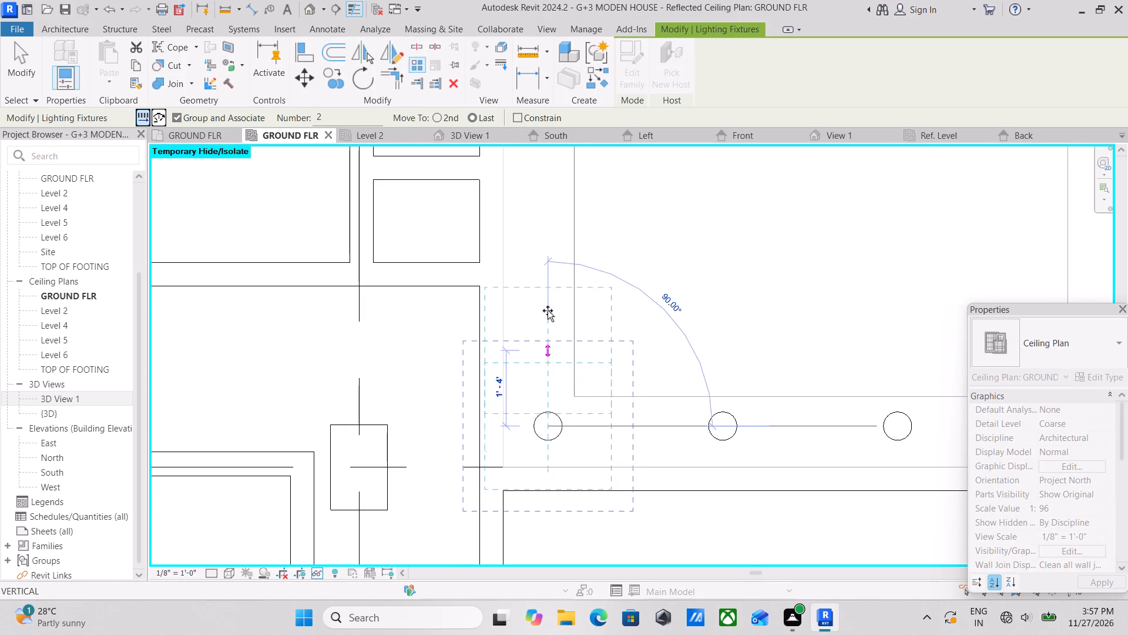
{"action": "middle_click_drag", "start_coordinate": [546, 306], "coordinate": [553, 462]}
{"action": "middle_click_drag", "start_coordinate": [532, 290], "coordinate": [582, 459]}
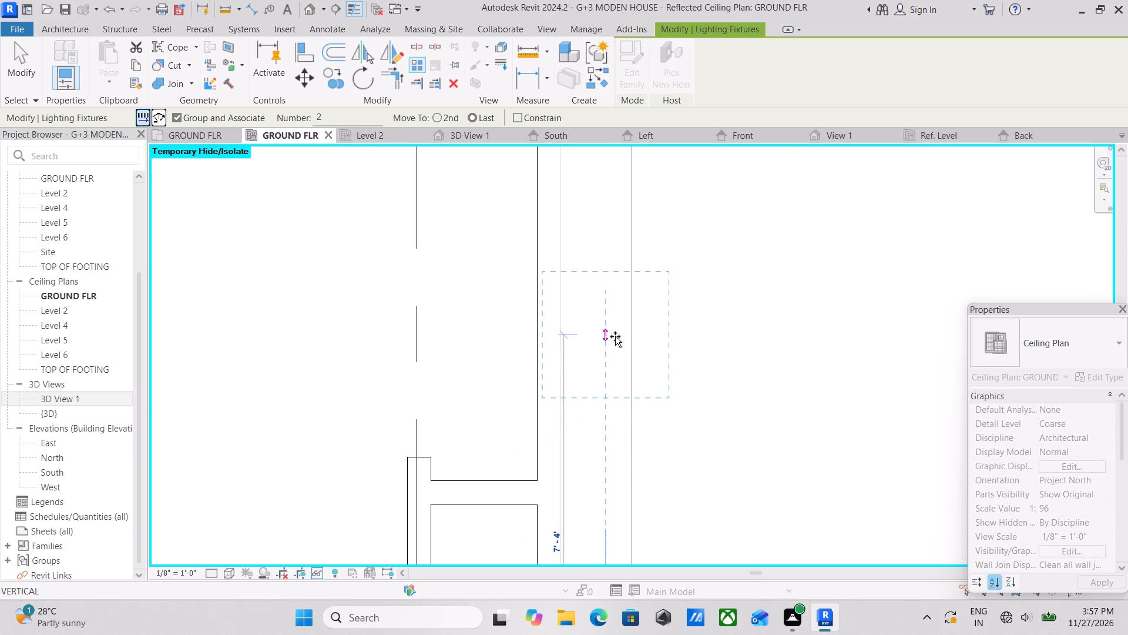
{"action": "middle_click_drag", "start_coordinate": [615, 336], "coordinate": [612, 450]}
{"action": "scroll", "coordinate": [626, 309], "scroll_direction": "down", "scroll_amount": 1}
{"action": "middle_click_drag", "start_coordinate": [622, 310], "coordinate": [611, 350]}
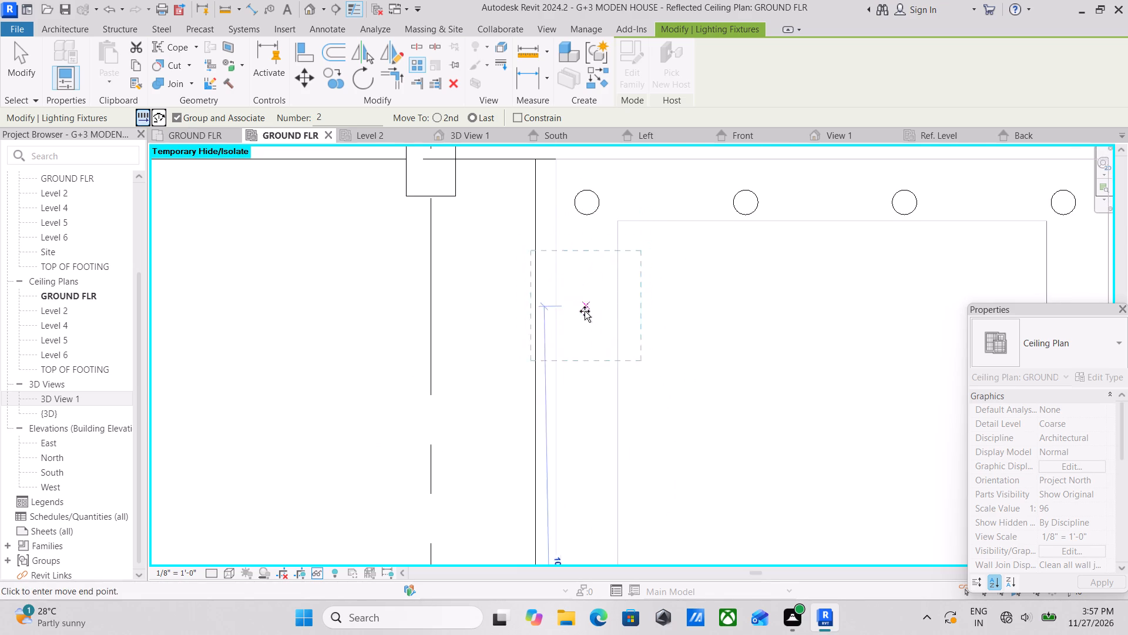
{"action": "left_click", "coordinate": [593, 333]}
{"action": "scroll", "coordinate": [587, 334], "scroll_direction": "down", "scroll_amount": 6}
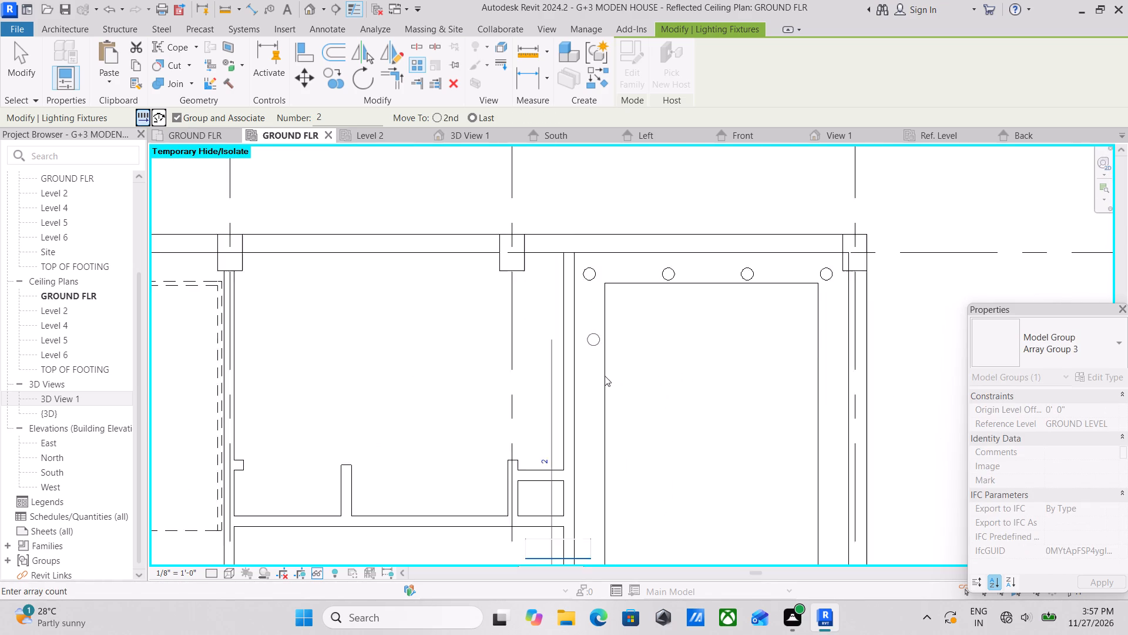
{"action": "middle_click_drag", "start_coordinate": [608, 362], "coordinate": [609, 334]}
{"action": "scroll", "coordinate": [522, 528], "scroll_direction": "up", "scroll_amount": 3}
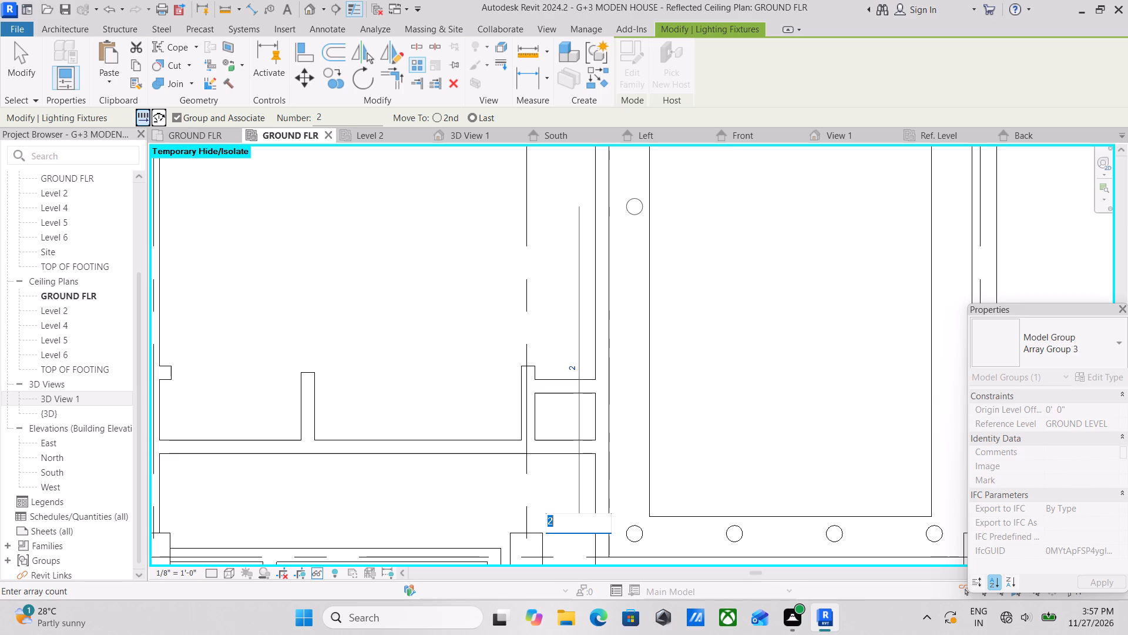
{"action": "key", "text": "3"}
{"action": "key", "text": "Return"}
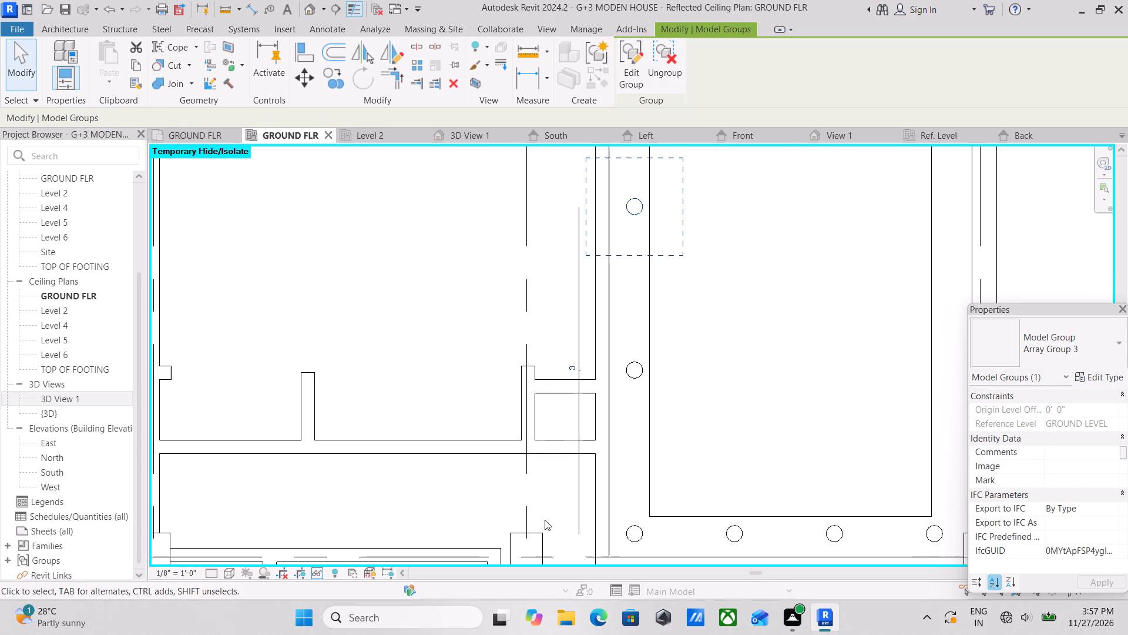
{"action": "scroll", "coordinate": [561, 514], "scroll_direction": "down", "scroll_amount": 3}
{"action": "key", "text": "Escape"}
Nudge BED ROOM 6's northwest corner light east, to 10' 9 1/2" from the east wall's centreline.
{"action": "scroll", "coordinate": [626, 438], "scroll_direction": "down", "scroll_amount": 1}
{"action": "middle_click_drag", "start_coordinate": [652, 410], "coordinate": [691, 346]}
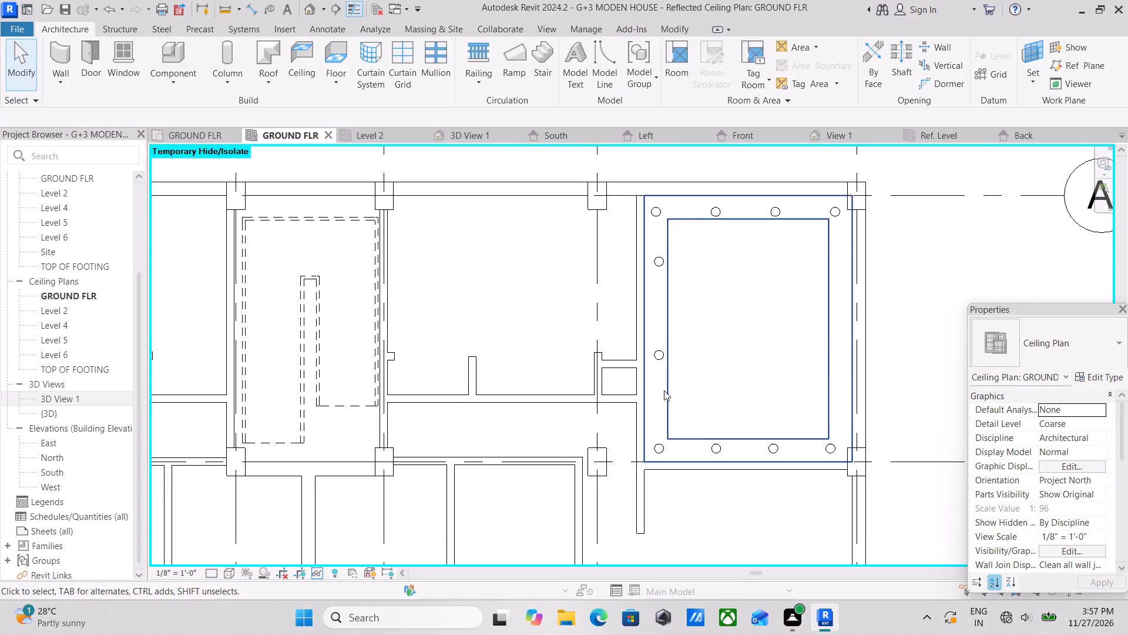
{"action": "middle_click_drag", "start_coordinate": [664, 385], "coordinate": [653, 497]}
{"action": "left_click", "coordinate": [645, 329]}
{"action": "scroll", "coordinate": [643, 329], "scroll_direction": "up", "scroll_amount": 3}
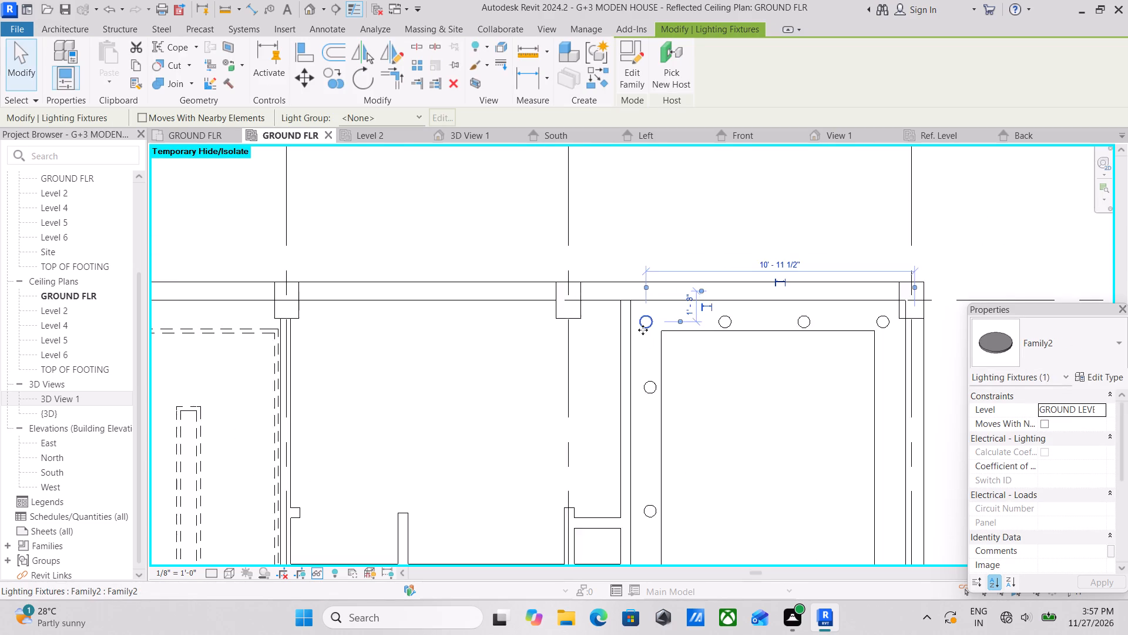
{"action": "scroll", "coordinate": [643, 330], "scroll_direction": "up", "scroll_amount": 3}
{"action": "key", "text": "Right"}
{"action": "key", "text": "Right"}
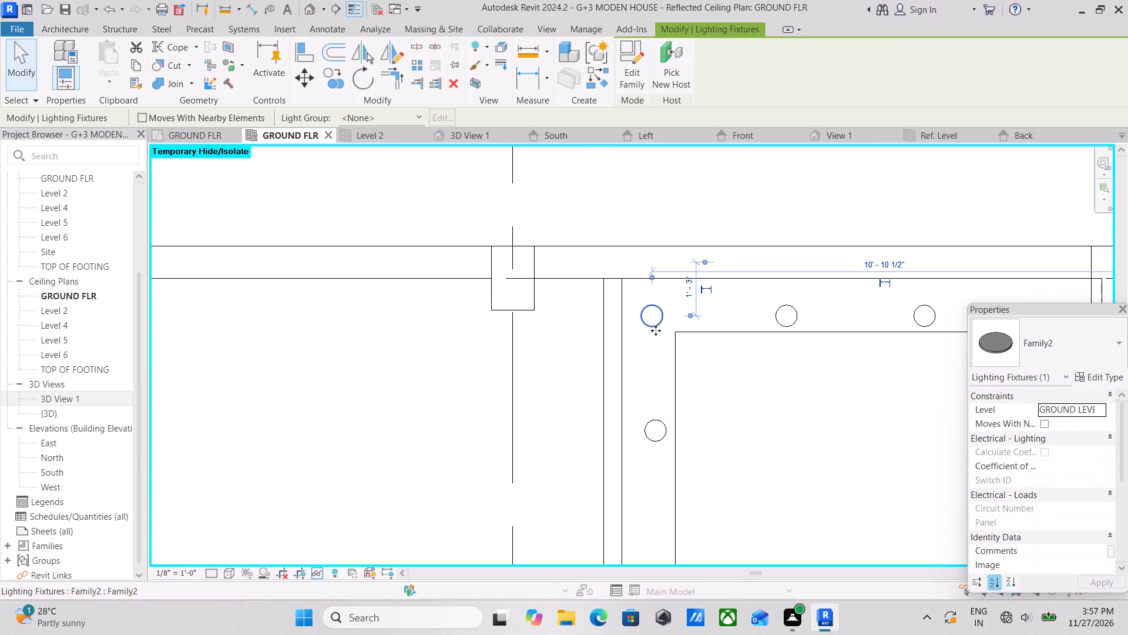
{"action": "scroll", "coordinate": [680, 346], "scroll_direction": "down", "scroll_amount": 3}
{"action": "middle_click_drag", "start_coordinate": [738, 405], "coordinate": [718, 389]}
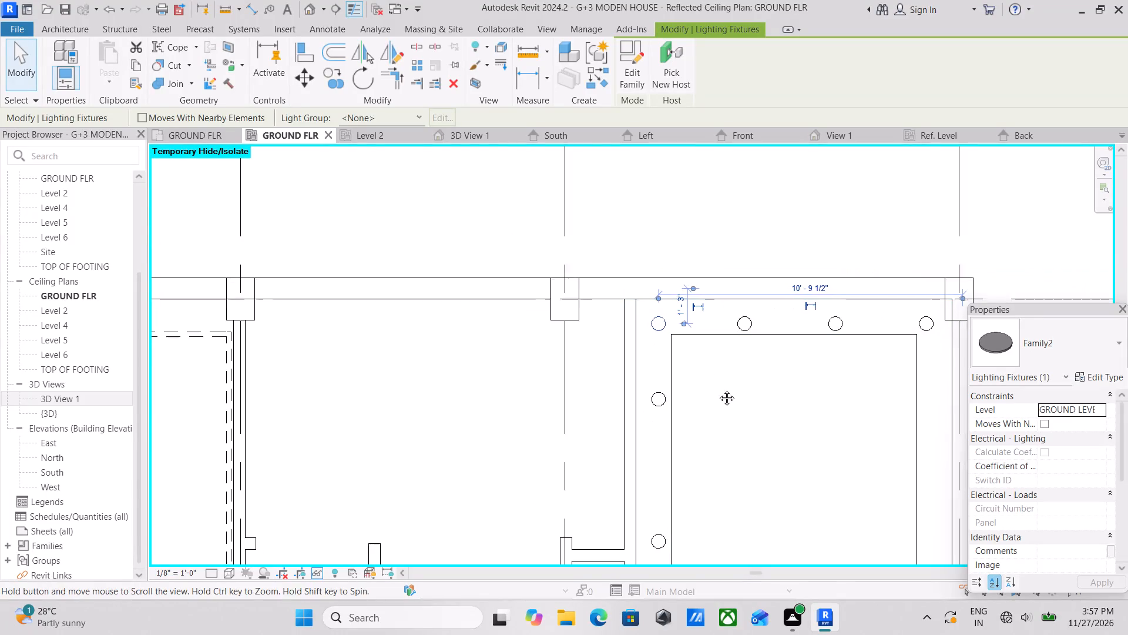
{"action": "middle_click_drag", "start_coordinate": [718, 389], "coordinate": [664, 313]}
{"action": "key", "text": "Escape"}
Ungroup the northernmost light of the west border array and nudge it 6" south and 1" west.
{"action": "scroll", "coordinate": [636, 385], "scroll_direction": "down", "scroll_amount": 3}
{"action": "middle_click_drag", "start_coordinate": [636, 385], "coordinate": [644, 332]}
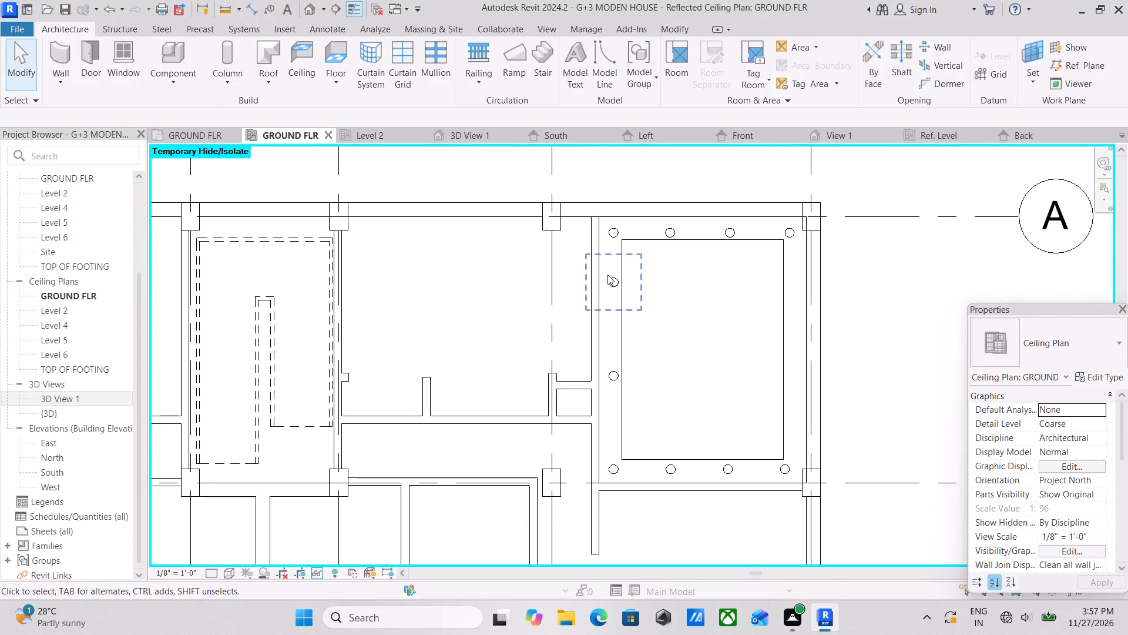
{"action": "left_click", "coordinate": [607, 275]}
{"action": "left_click", "coordinate": [669, 61]}
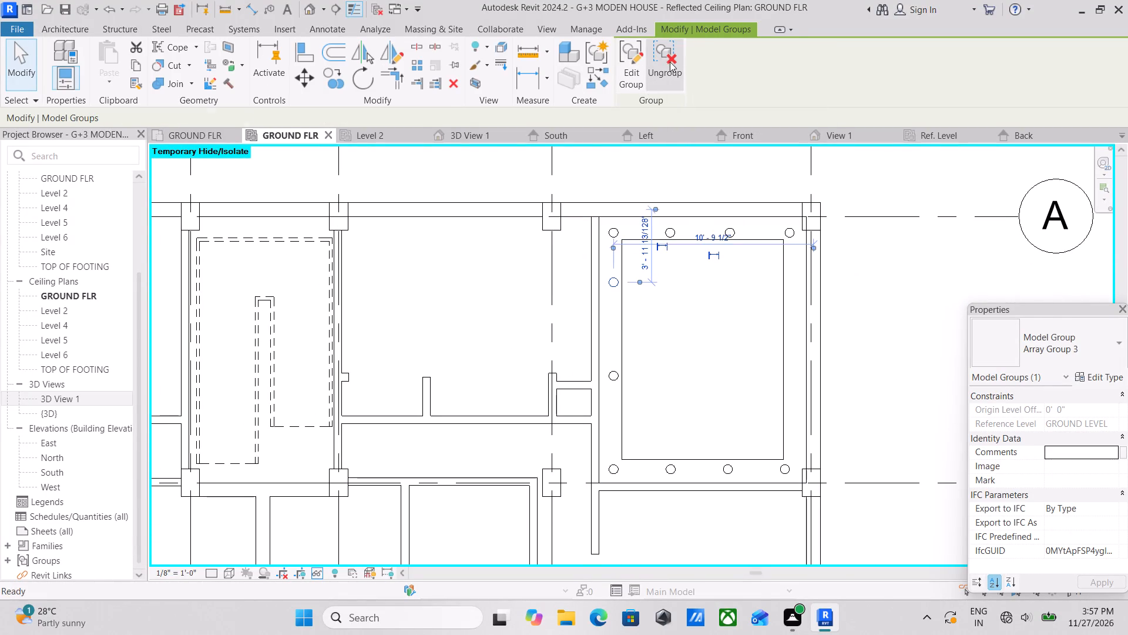
{"action": "scroll", "coordinate": [621, 307], "scroll_direction": "up", "scroll_amount": 3}
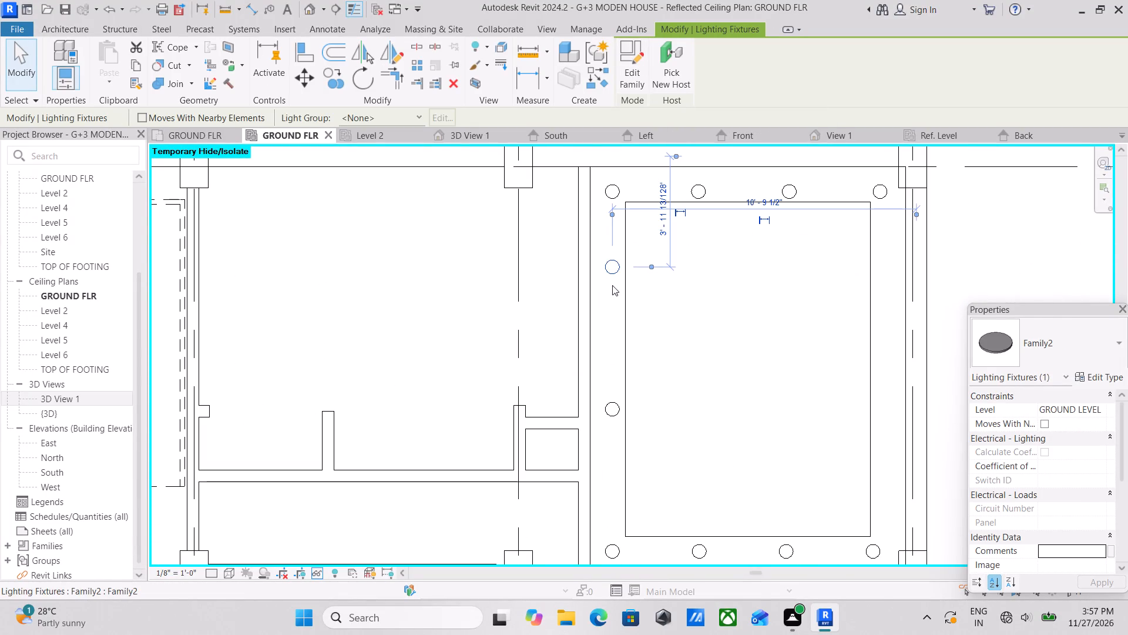
{"action": "scroll", "coordinate": [612, 285], "scroll_direction": "up", "scroll_amount": 2}
{"action": "key", "text": "Escape"}
{"action": "left_click", "coordinate": [615, 269]}
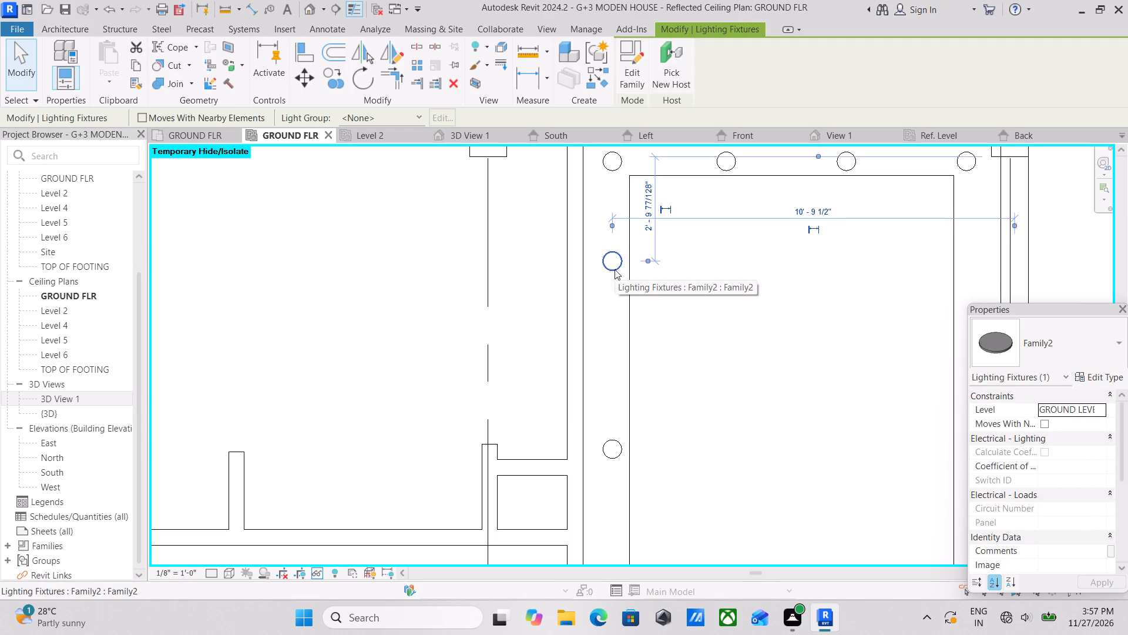
{"action": "key", "text": "Down"}
{"action": "key", "text": "Down"}
{"action": "key", "text": "Down"}
{"action": "key", "text": "Down"}
{"action": "key", "text": "Down"}
{"action": "key", "text": "Down"}
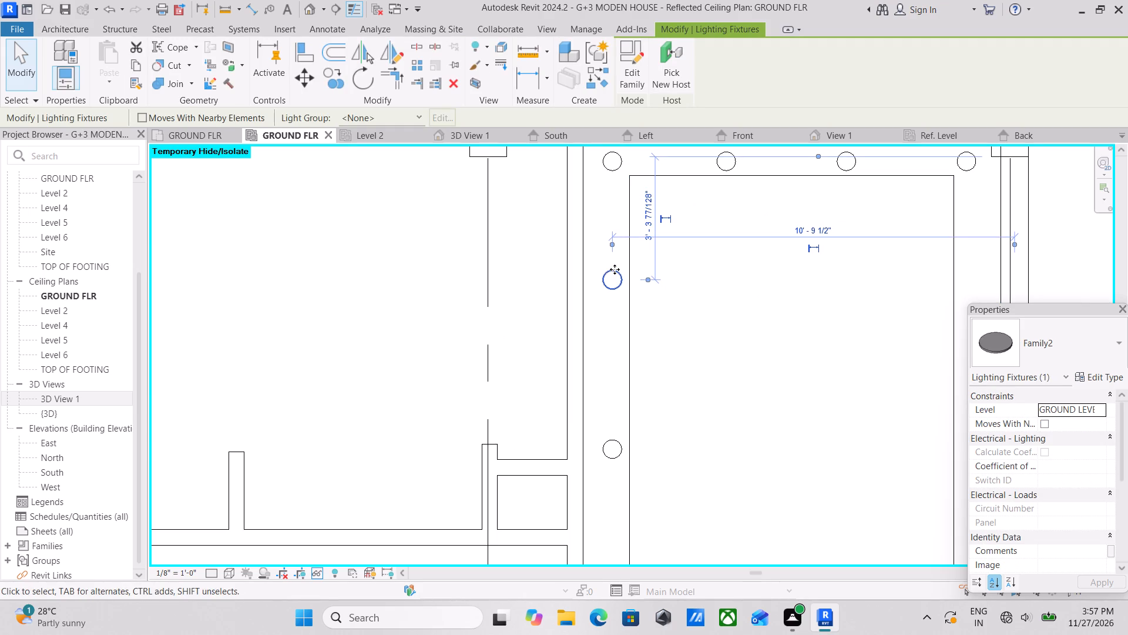
{"action": "key", "text": "Left"}
{"action": "scroll", "coordinate": [615, 269], "scroll_direction": "down", "scroll_amount": 1}
{"action": "key", "text": "Escape"}
Ungroup the middle light of the west border array and nudge it west, to 10' 10 1/2" from the east wall's centreline.
{"action": "middle_click_drag", "start_coordinate": [612, 415], "coordinate": [628, 356]}
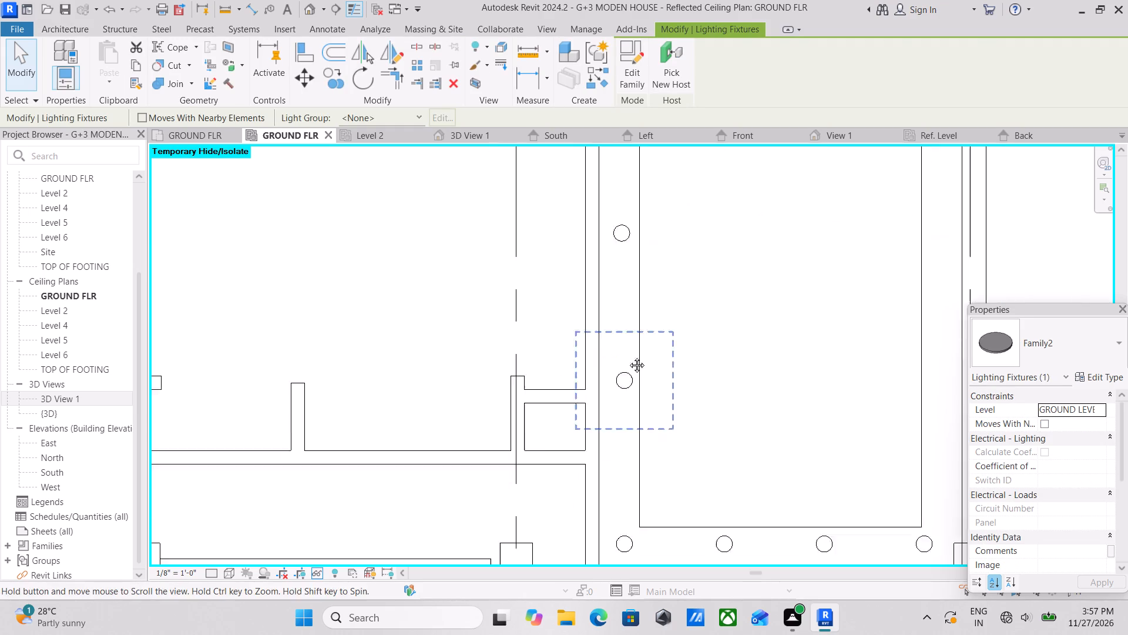
{"action": "middle_click_drag", "start_coordinate": [628, 356], "coordinate": [636, 340]}
{"action": "left_click", "coordinate": [640, 359]}
{"action": "left_click", "coordinate": [669, 50]}
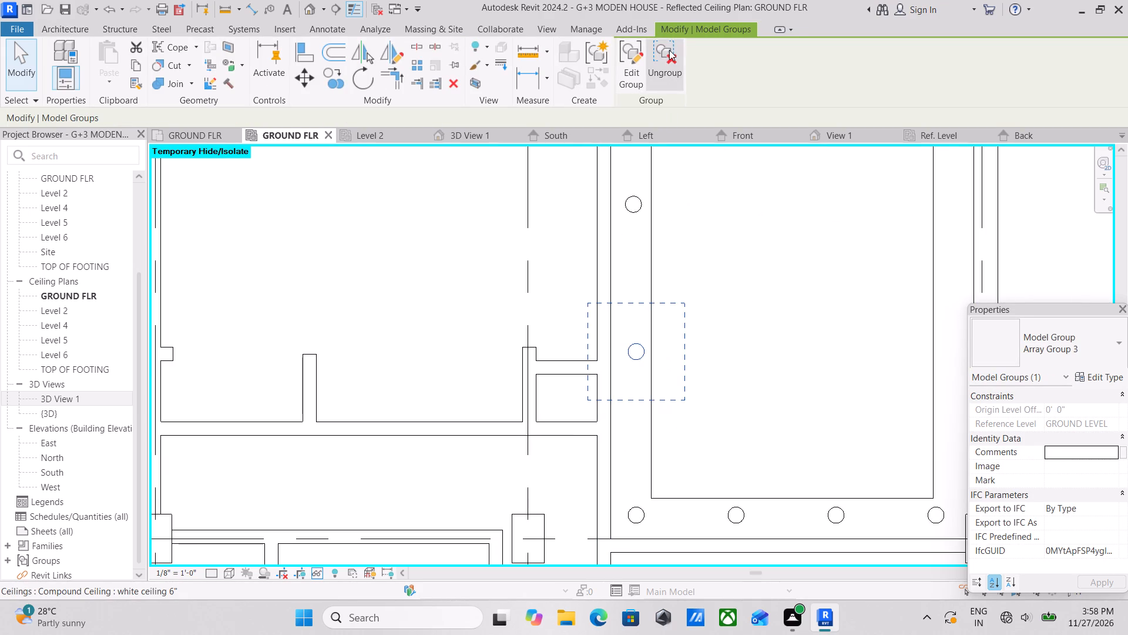
{"action": "key", "text": "Left"}
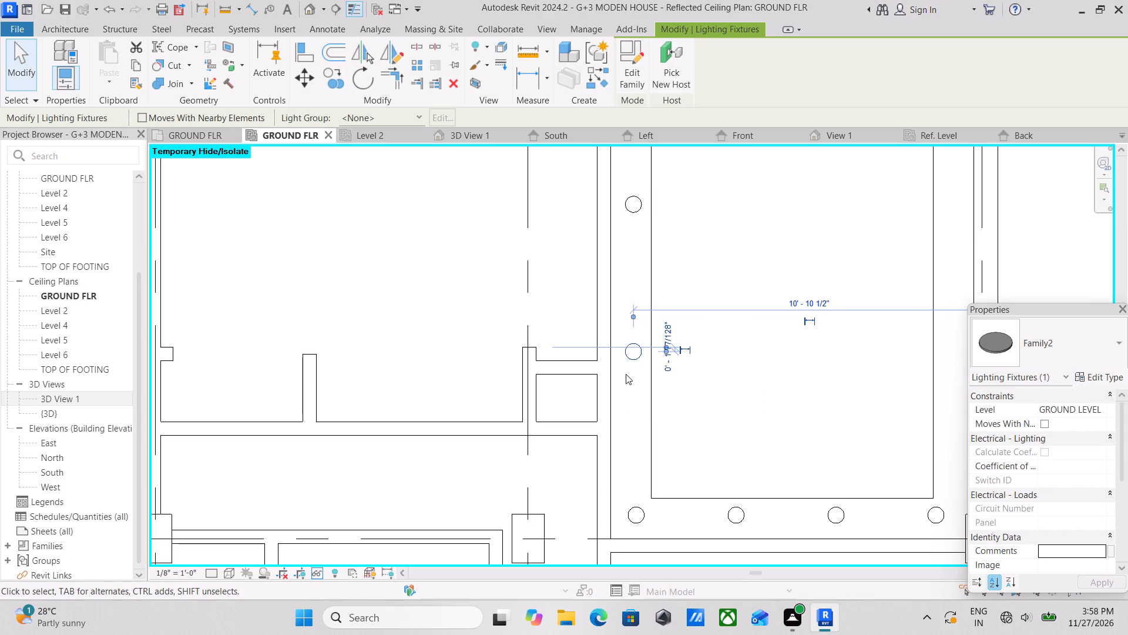
{"action": "middle_click_drag", "start_coordinate": [625, 430], "coordinate": [629, 380]}
{"action": "key", "text": "Escape"}
Ungroup the southwest corner light from the west border array and nudge it 1" north and 1" west.
{"action": "left_click", "coordinate": [644, 473]}
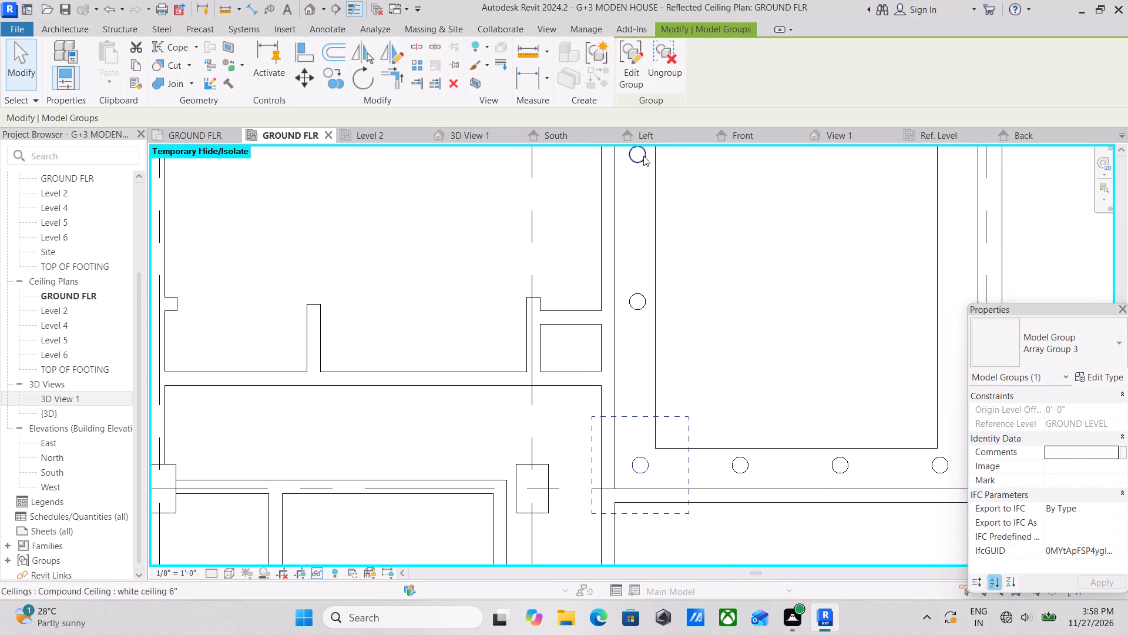
{"action": "left_click", "coordinate": [675, 65]}
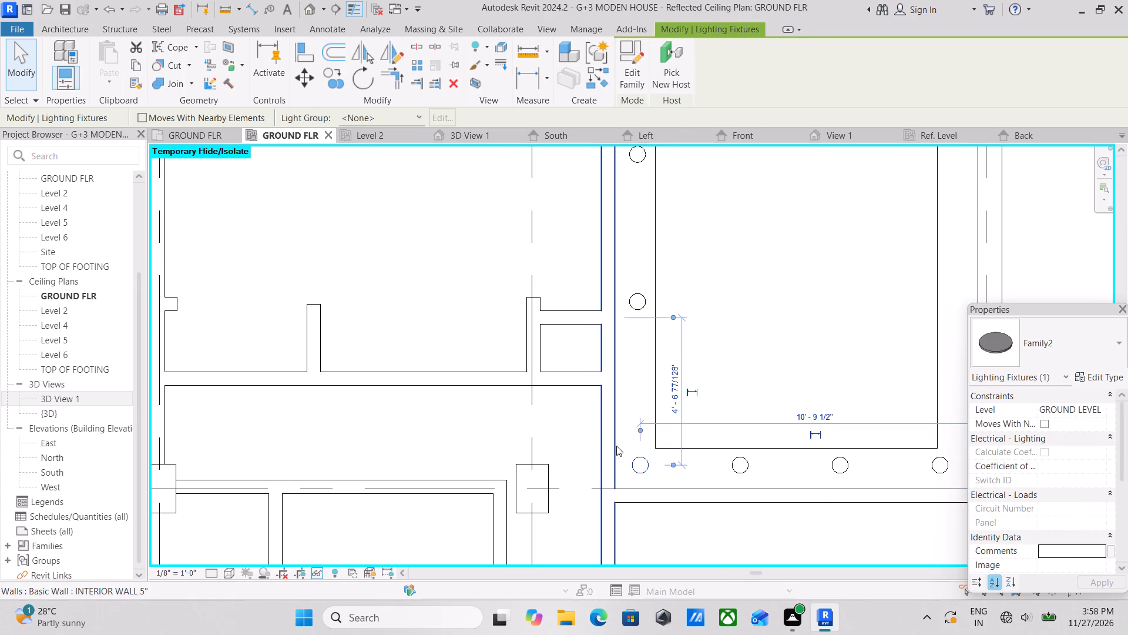
{"action": "key", "text": "Up"}
{"action": "key", "text": "Up"}
{"action": "key", "text": "Down"}
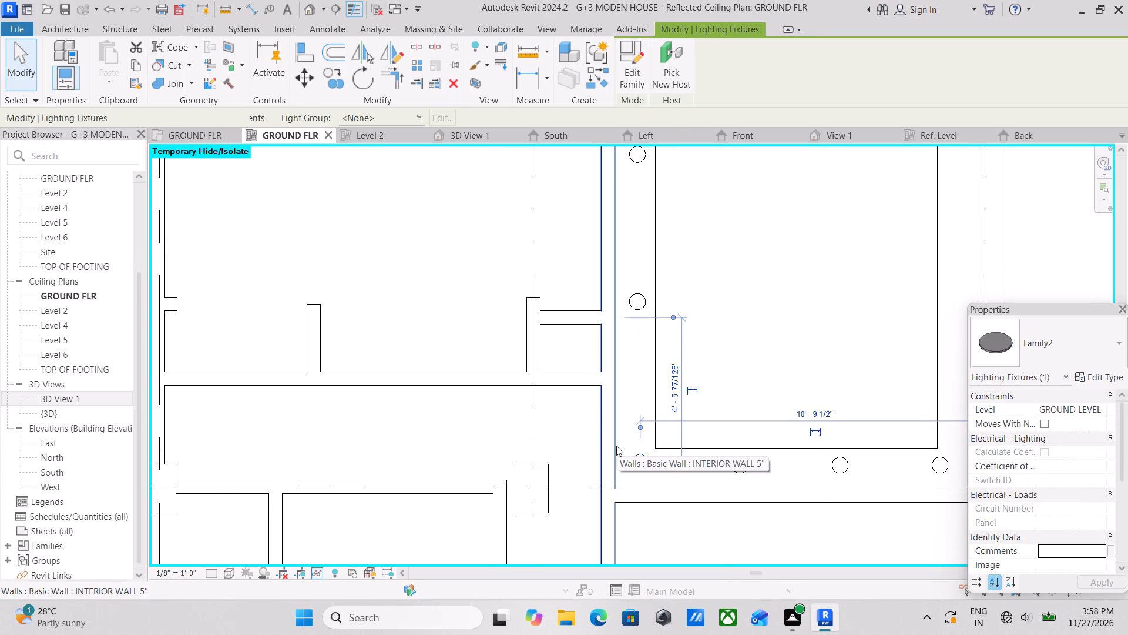
{"action": "key", "text": "Left"}
{"action": "key", "text": "Left"}
{"action": "key", "text": "Right"}
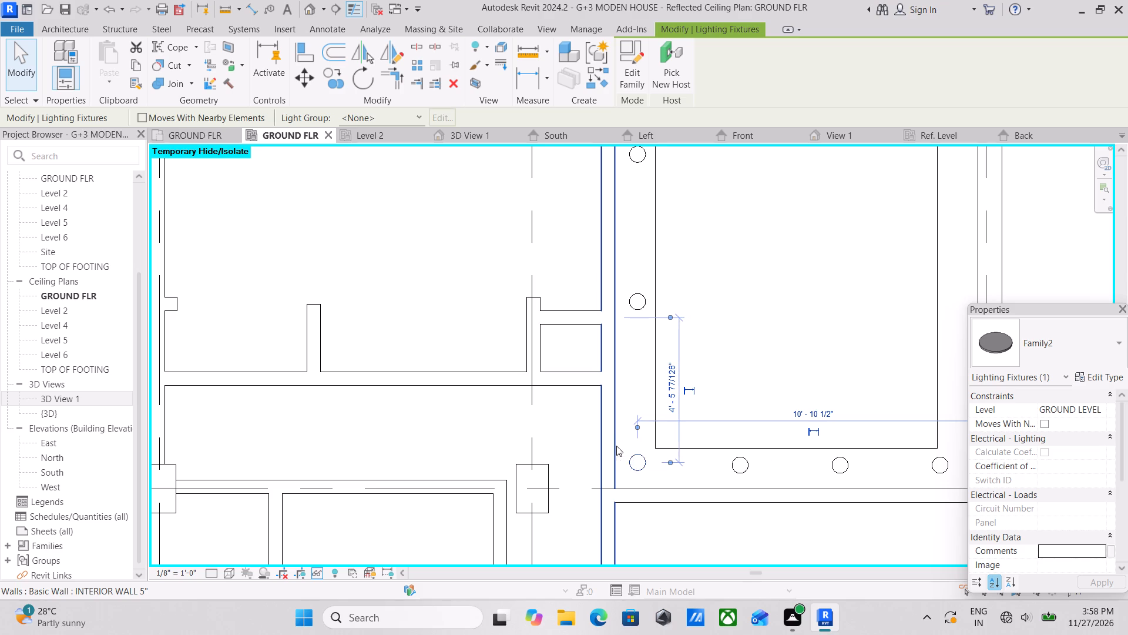
{"action": "scroll", "coordinate": [630, 442], "scroll_direction": "down", "scroll_amount": 2}
{"action": "middle_click_drag", "start_coordinate": [630, 442], "coordinate": [501, 439]}
{"action": "key", "text": "F1"}
{"action": "key", "text": "Escape"}
Ungroup the northeast corner light from BED ROOM 6's north row array.
{"action": "middle_click_drag", "start_coordinate": [693, 360], "coordinate": [637, 415]}
{"action": "middle_click_drag", "start_coordinate": [660, 346], "coordinate": [645, 370]}
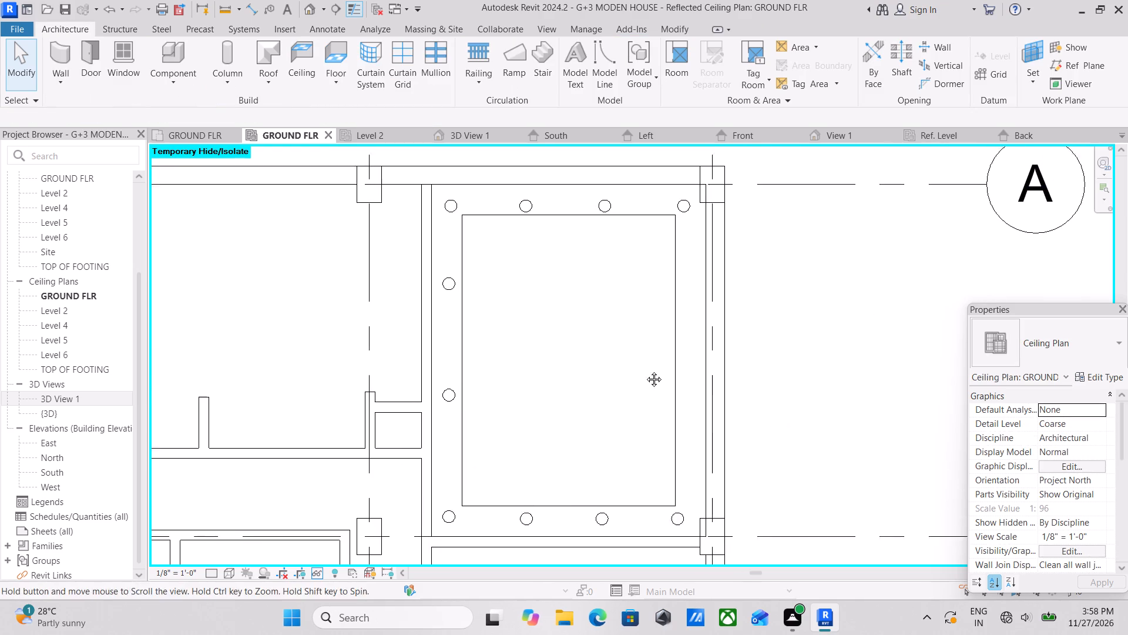
{"action": "middle_click_drag", "start_coordinate": [645, 370], "coordinate": [644, 371]}
{"action": "scroll", "coordinate": [696, 261], "scroll_direction": "up", "scroll_amount": 1}
{"action": "left_click", "coordinate": [663, 211]}
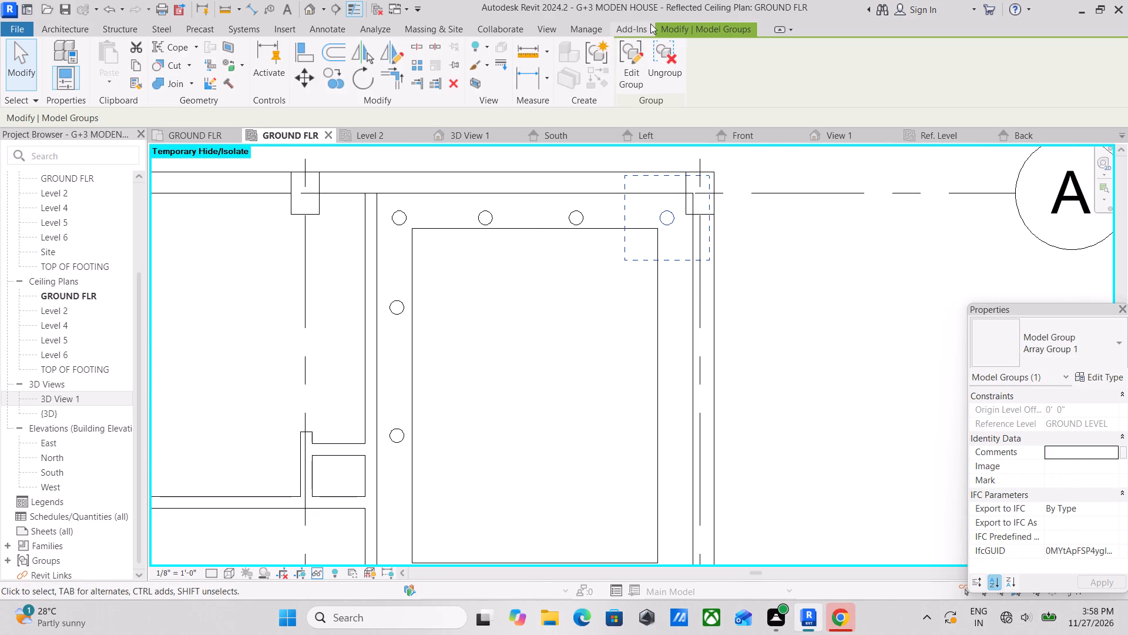
{"action": "left_click", "coordinate": [676, 56]}
Array the northeast corner light into four evenly spaced lights down BED ROOM 6's east border, ending just north of the southeast corner light.
{"action": "scroll", "coordinate": [667, 213], "scroll_direction": "up", "scroll_amount": 3}
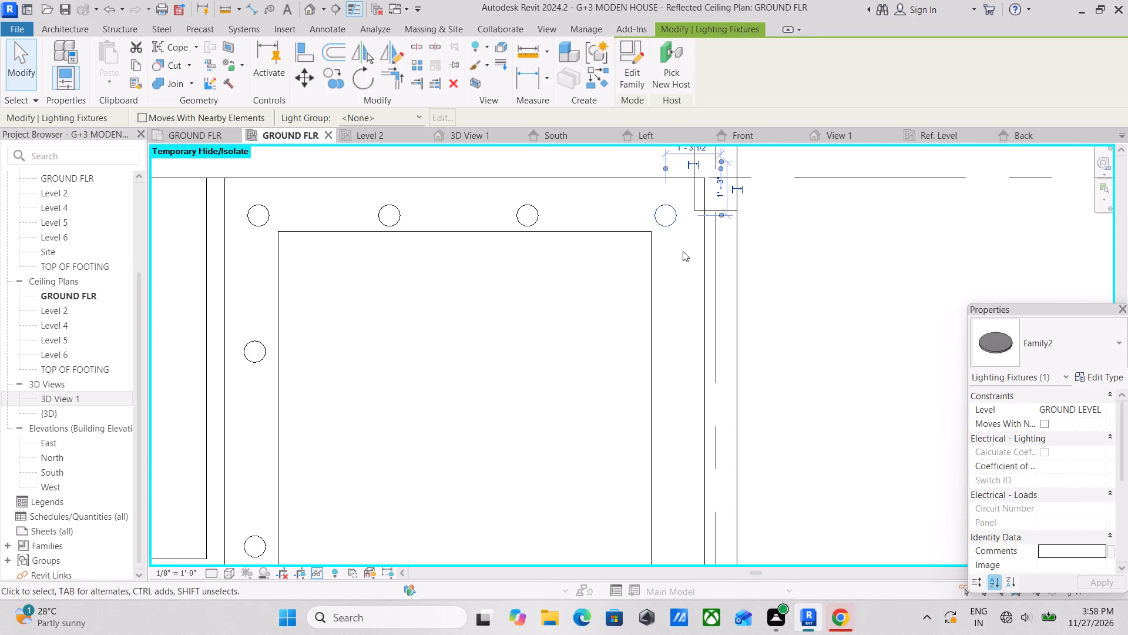
{"action": "key", "text": "a"}
{"action": "key", "text": "r"}
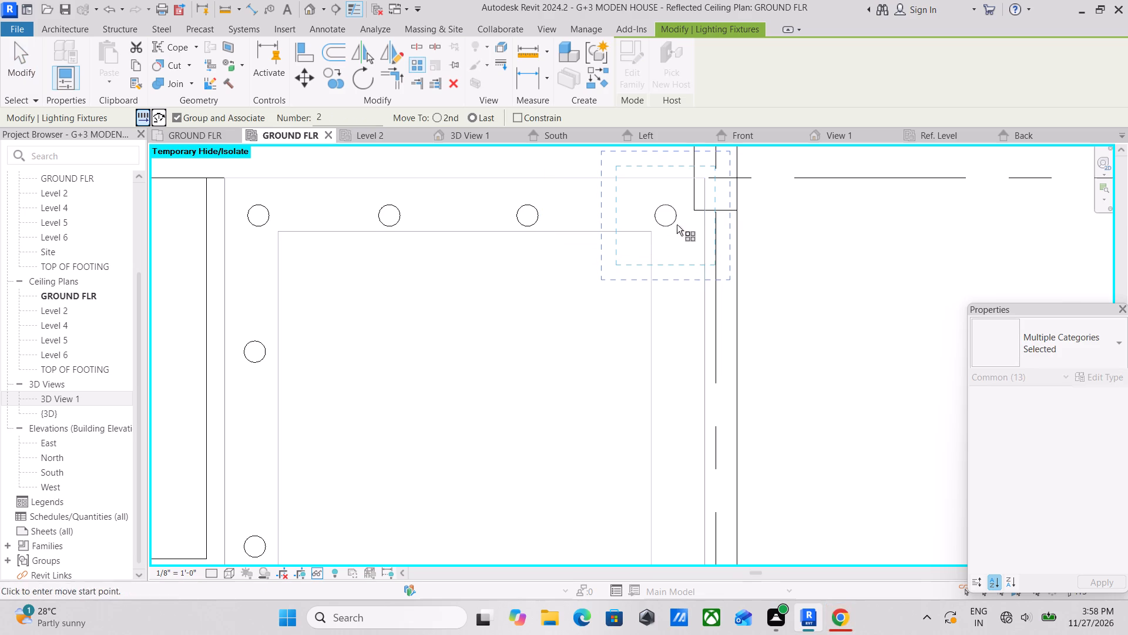
{"action": "left_click", "coordinate": [667, 215]}
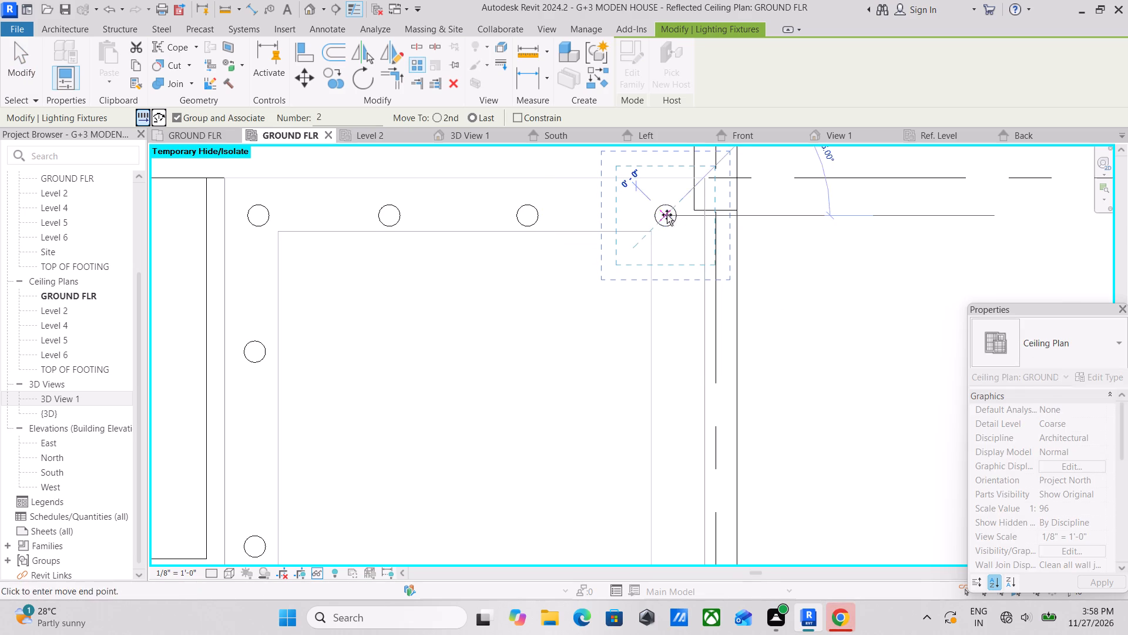
{"action": "middle_click_drag", "start_coordinate": [673, 334], "coordinate": [659, 106]}
{"action": "middle_click_drag", "start_coordinate": [649, 353], "coordinate": [666, 259]}
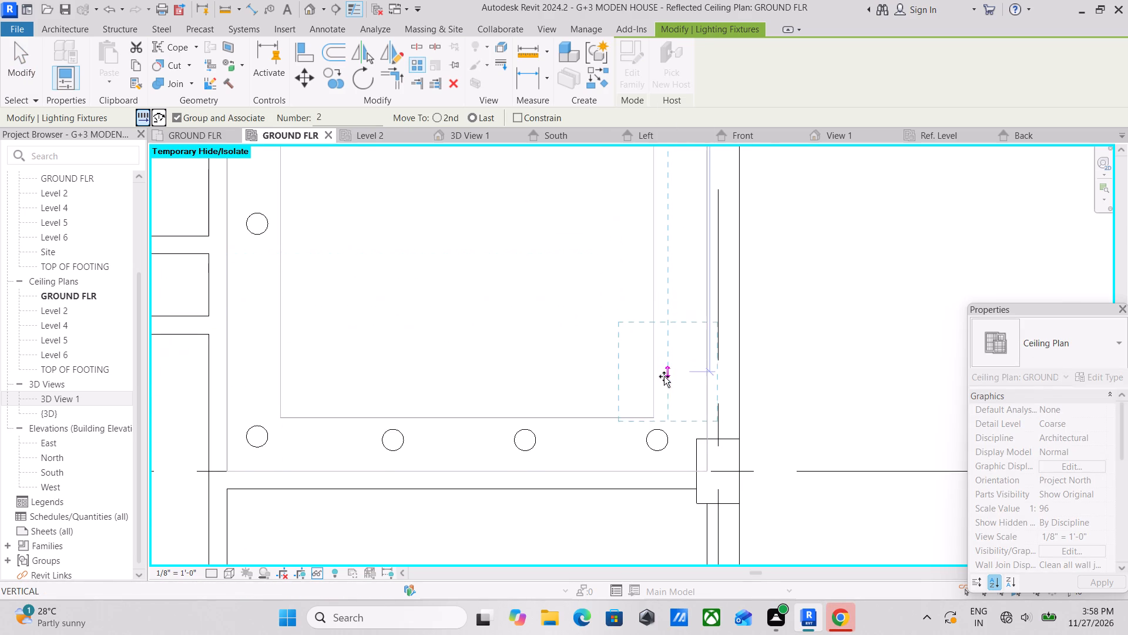
{"action": "left_click", "coordinate": [668, 393]}
{"action": "middle_click_drag", "start_coordinate": [674, 370], "coordinate": [675, 460]}
{"action": "scroll", "coordinate": [675, 460], "scroll_direction": "down", "scroll_amount": 1}
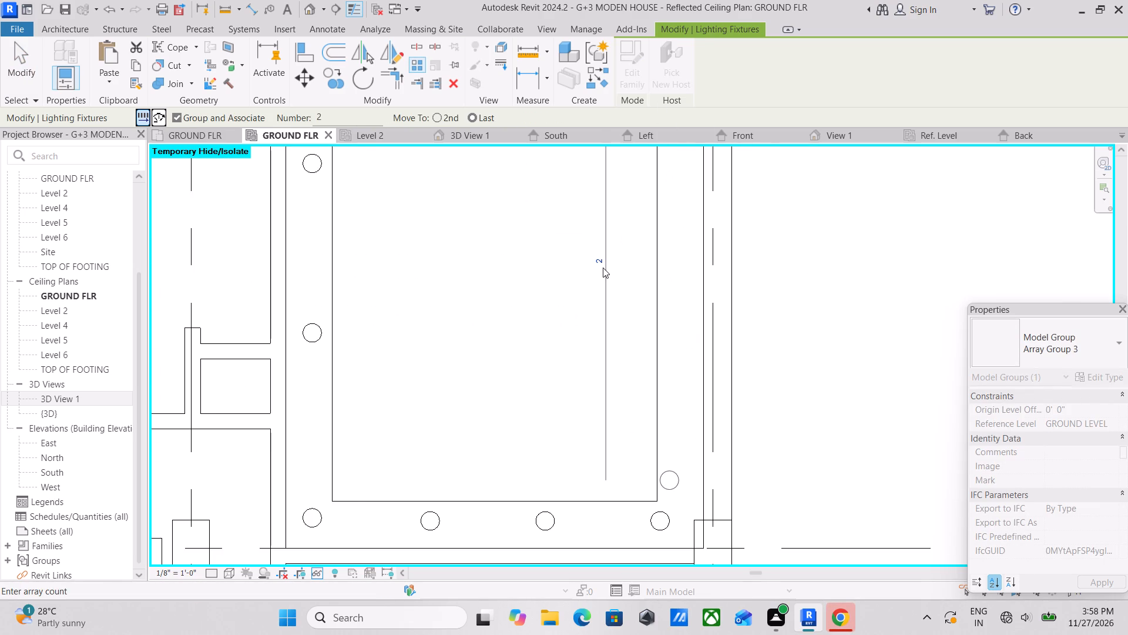
{"action": "scroll", "coordinate": [603, 268], "scroll_direction": "down", "scroll_amount": 2}
{"action": "middle_click_drag", "start_coordinate": [603, 268], "coordinate": [616, 356]}
{"action": "scroll", "coordinate": [614, 334], "scroll_direction": "down", "scroll_amount": 1}
{"action": "middle_click_drag", "start_coordinate": [614, 334], "coordinate": [625, 373]}
{"action": "key", "text": "4"}
{"action": "key", "text": "Return"}
{"action": "scroll", "coordinate": [629, 373], "scroll_direction": "down", "scroll_amount": 1}
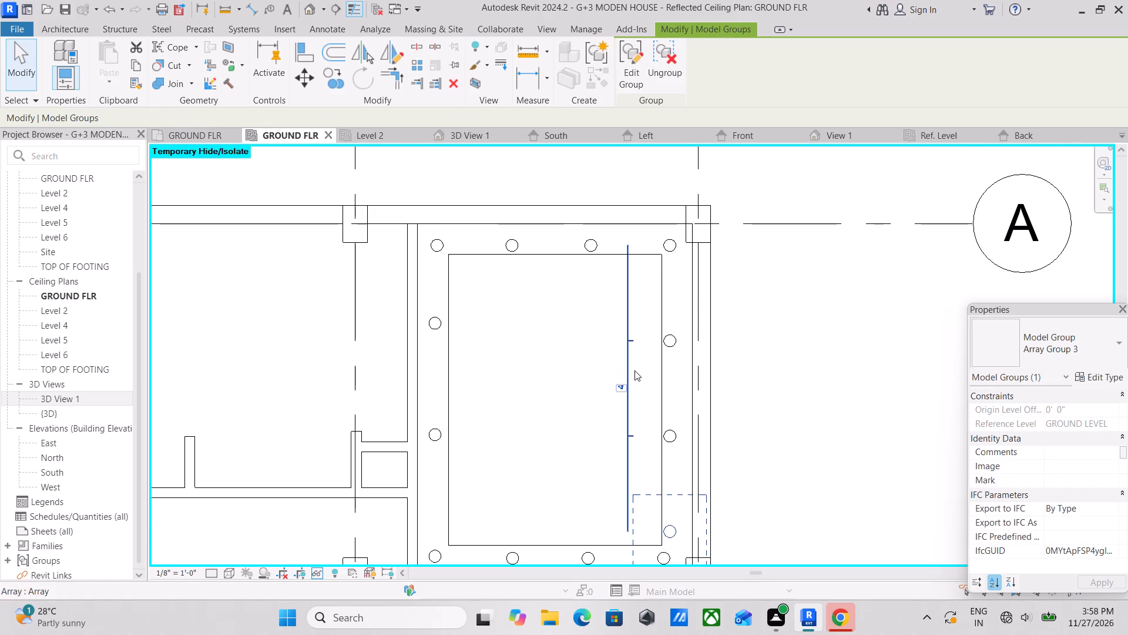
{"action": "scroll", "coordinate": [634, 370], "scroll_direction": "down", "scroll_amount": 1}
{"action": "key", "text": "Escape"}
Ungroup the two middle lights of BED ROOM 6's east border array.
{"action": "left_click", "coordinate": [657, 417]}
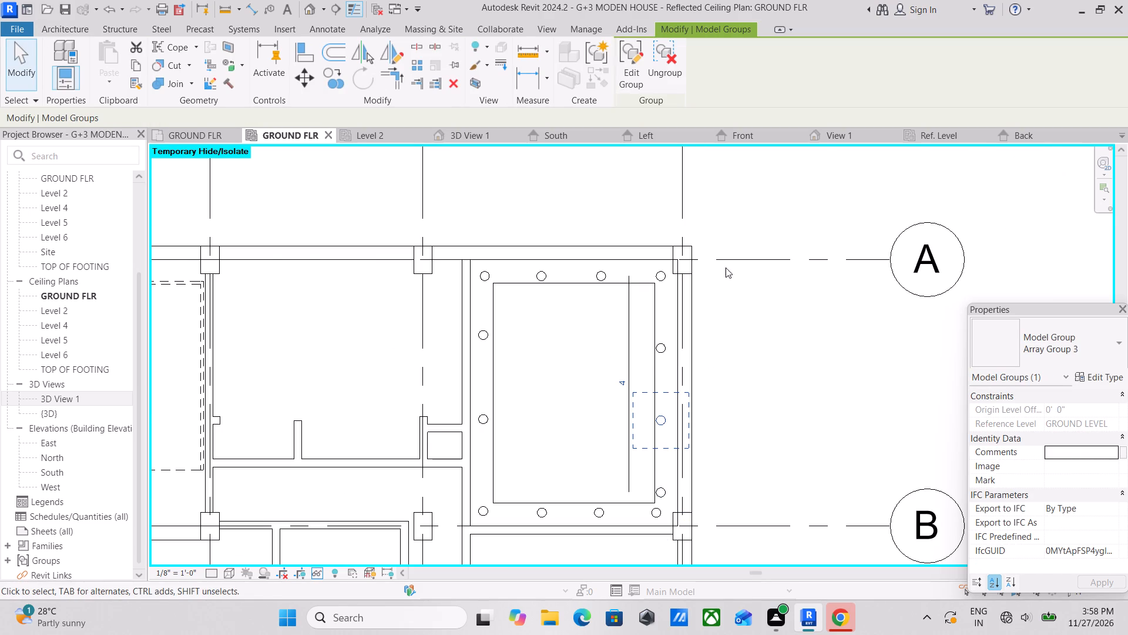
{"action": "left_click", "coordinate": [676, 69]}
{"action": "key", "text": "Escape"}
{"action": "scroll", "coordinate": [674, 346], "scroll_direction": "up", "scroll_amount": 1}
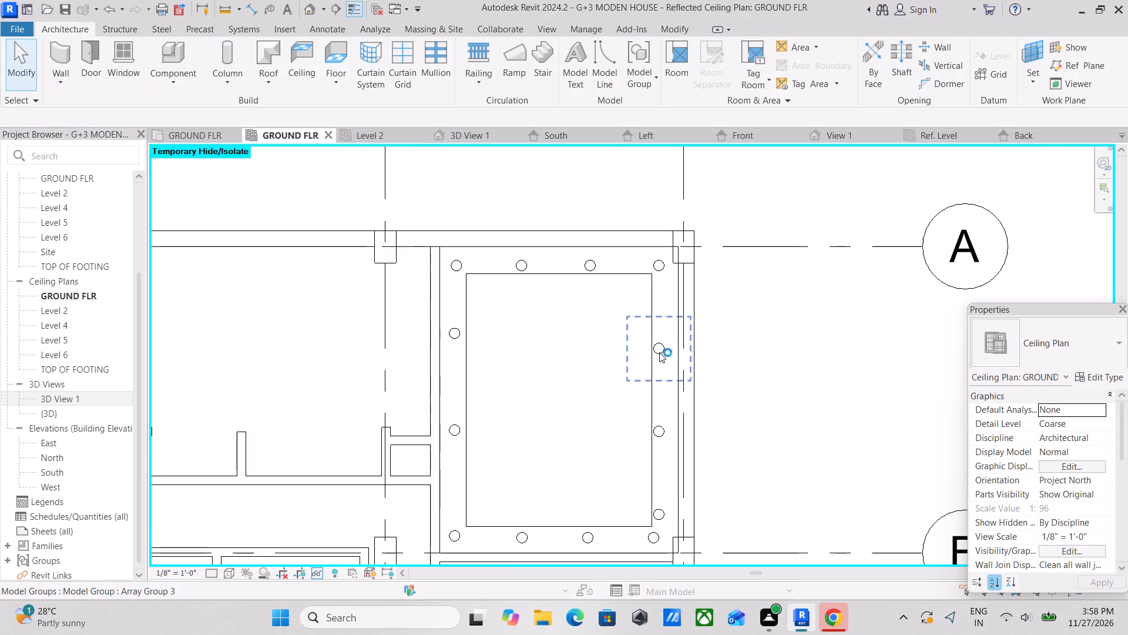
{"action": "key", "text": "Escape"}
{"action": "left_click", "coordinate": [657, 353]}
{"action": "left_click", "coordinate": [672, 81]}
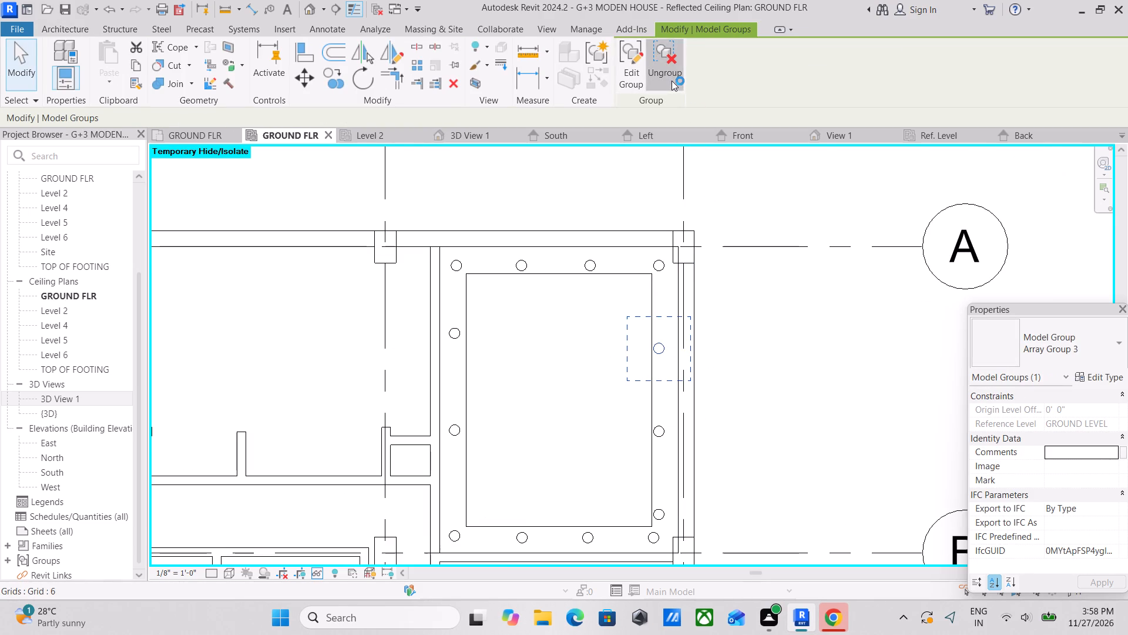
{"action": "key", "text": "Escape"}
{"action": "scroll", "coordinate": [689, 350], "scroll_direction": "up", "scroll_amount": 4}
{"action": "key", "text": "Escape"}
{"action": "key", "text": "Escape"}
{"action": "scroll", "coordinate": [652, 347], "scroll_direction": "down", "scroll_amount": 1}
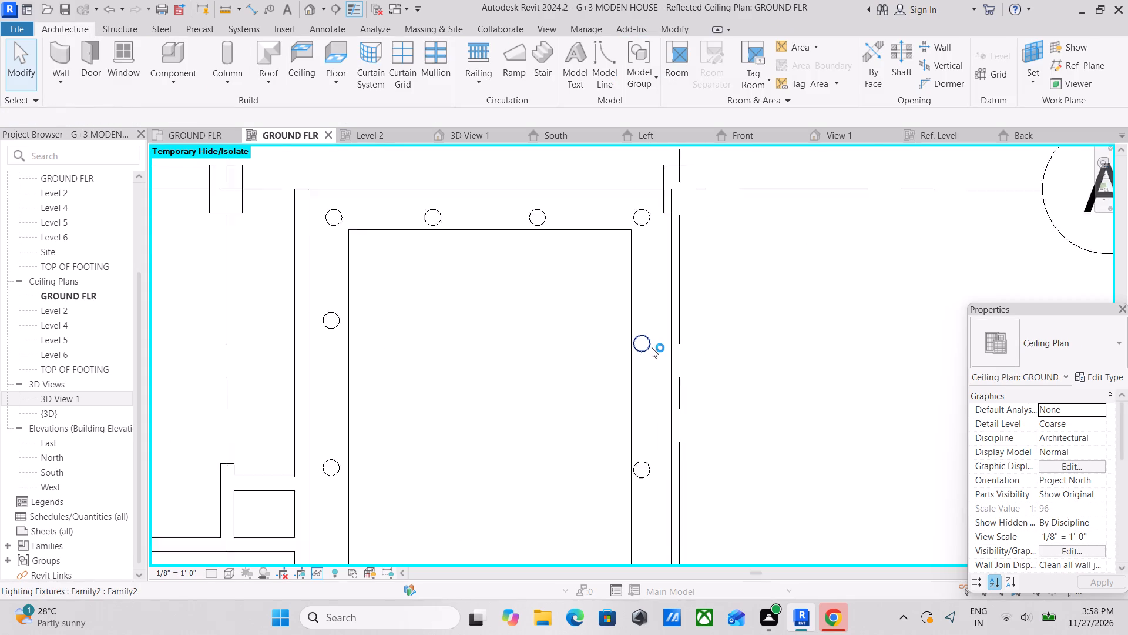
Nudge the upper middle light of BED ROOM 6's east border east to 1' 0 1/2" from the east wall's centreline.
{"action": "scroll", "coordinate": [652, 347], "scroll_direction": "down", "scroll_amount": 1}
{"action": "scroll", "coordinate": [658, 295], "scroll_direction": "up", "scroll_amount": 3}
{"action": "key", "text": "Escape"}
{"action": "left_click", "coordinate": [647, 369]}
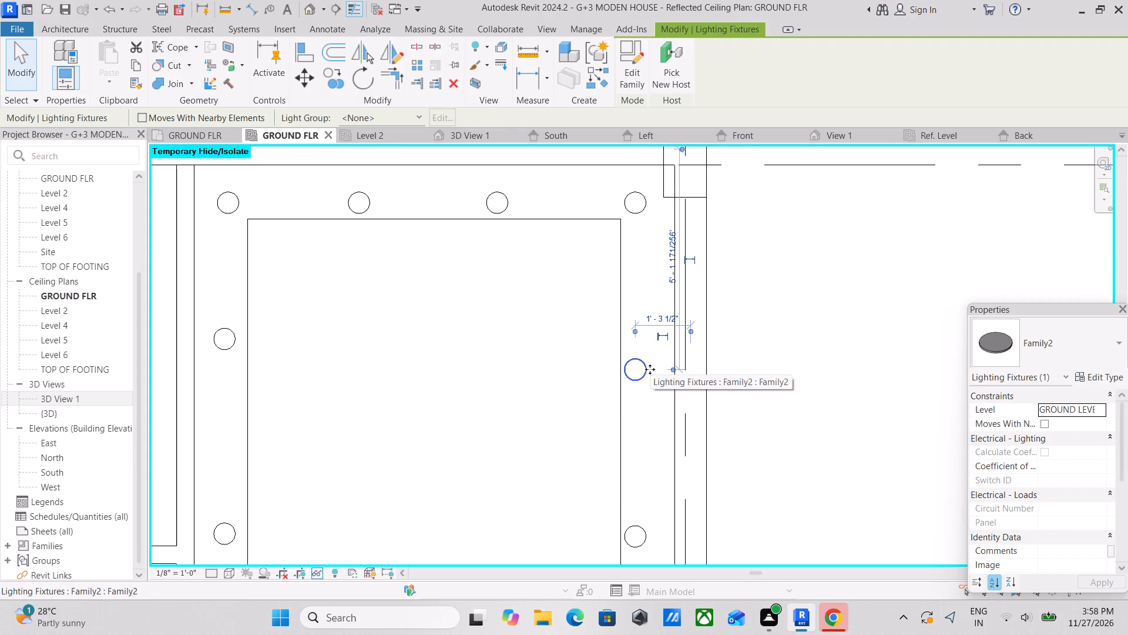
{"action": "key", "text": "Right"}
{"action": "key", "text": "Right"}
{"action": "key", "text": "Right"}
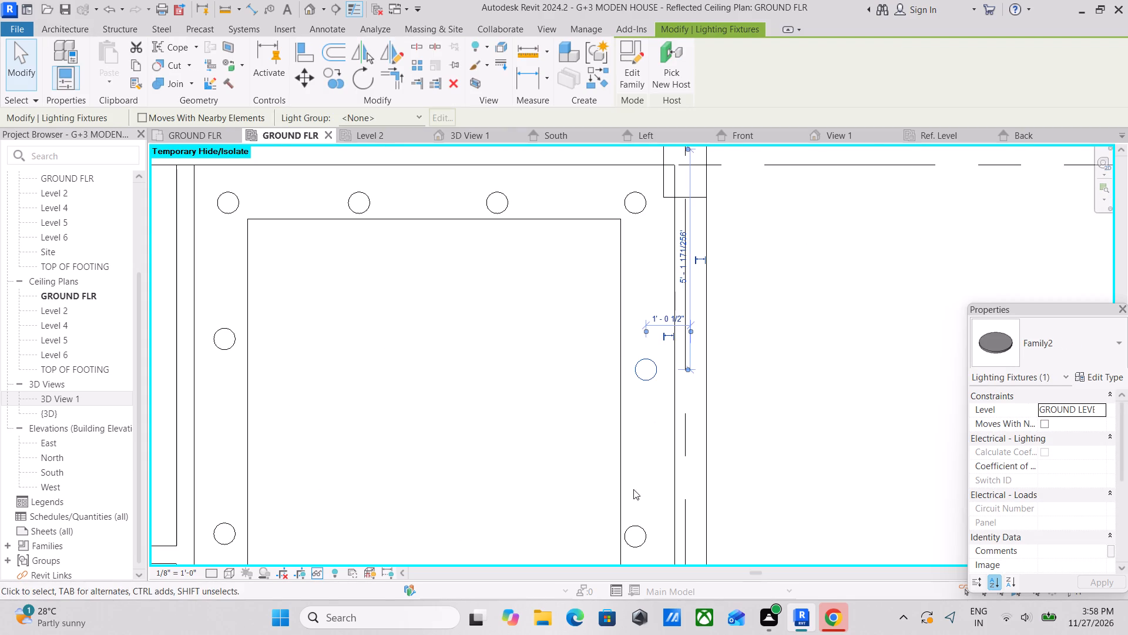
Nudge the lower middle light of the east border east to 1' 0 1/2" from the east wall's centreline, matching the one above.
{"action": "scroll", "coordinate": [633, 488], "scroll_direction": "down", "scroll_amount": 1}
{"action": "middle_click_drag", "start_coordinate": [633, 486], "coordinate": [646, 386]}
{"action": "left_click", "coordinate": [653, 427]}
{"action": "key", "text": "Right"}
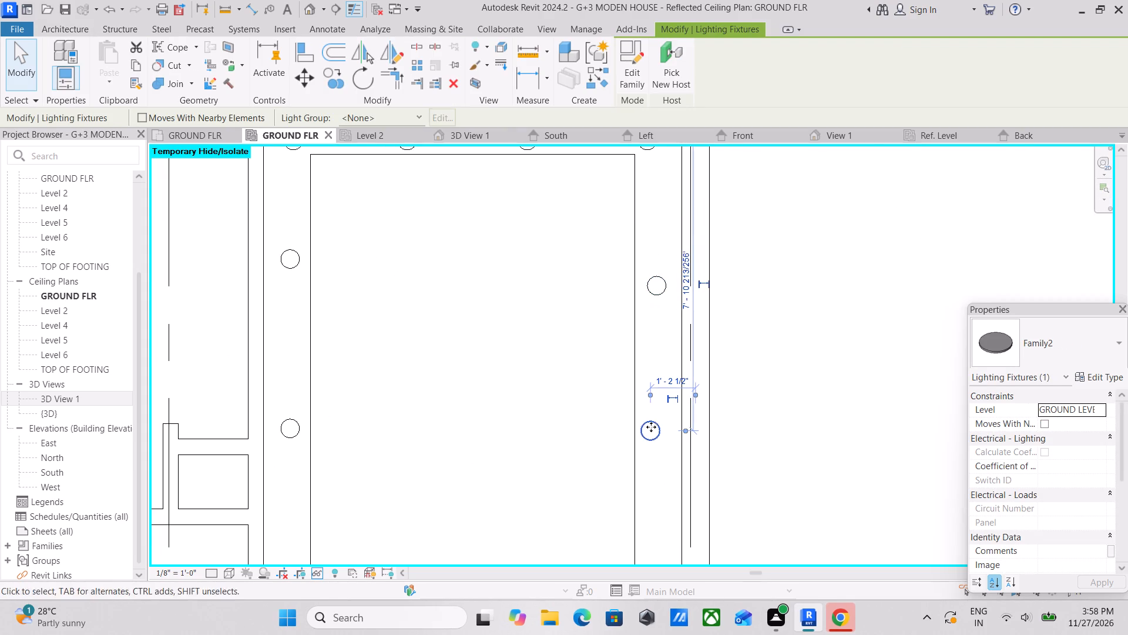
{"action": "key", "text": "Right"}
{"action": "key", "text": "Right"}
{"action": "key", "text": "Right"}
{"action": "key", "text": "Left"}
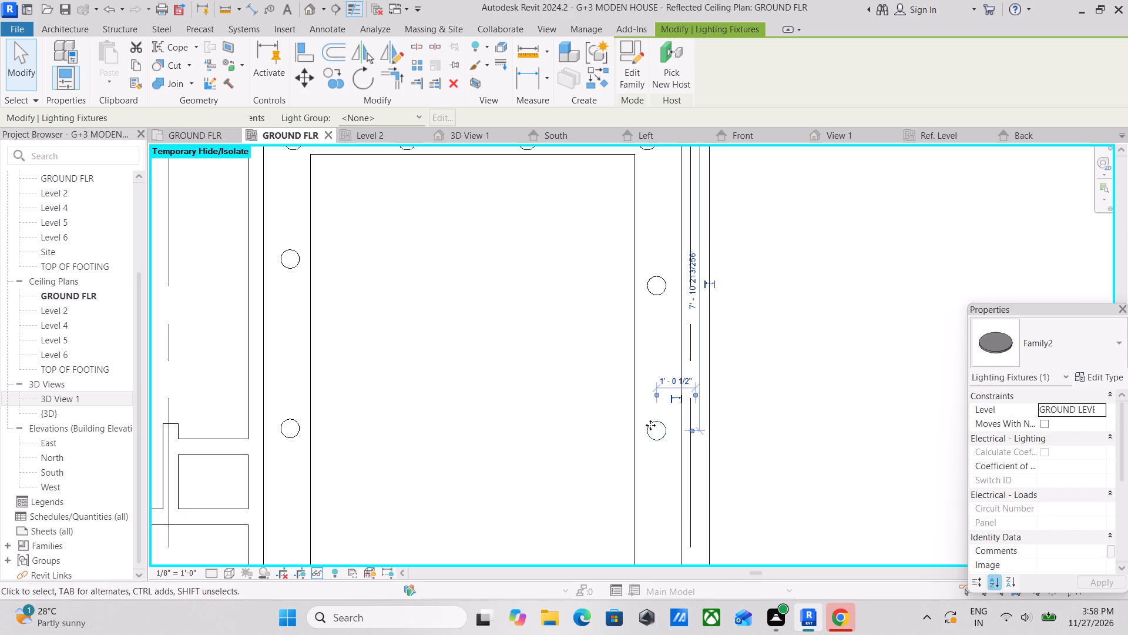
{"action": "key", "text": "Left"}
{"action": "key", "text": "Right"}
Ungroup BED ROOM 6's northeast corner light from the east array and nudge it slightly east and south.
{"action": "middle_click_drag", "start_coordinate": [646, 339], "coordinate": [643, 432]}
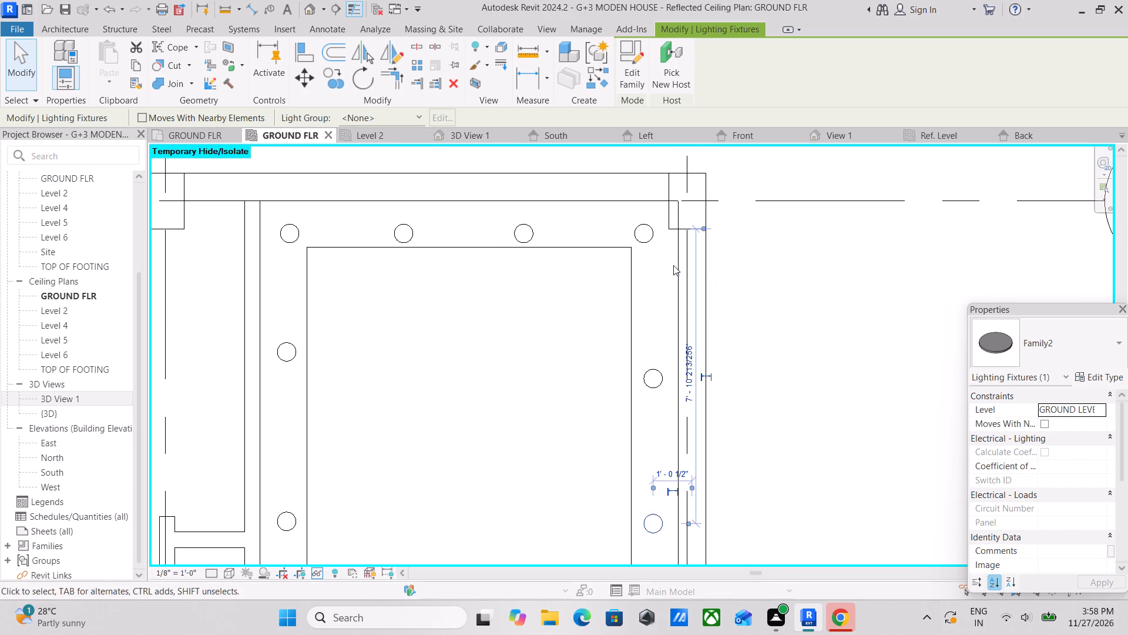
{"action": "key", "text": "Escape"}
{"action": "left_click", "coordinate": [647, 237]}
{"action": "left_click", "coordinate": [672, 68]}
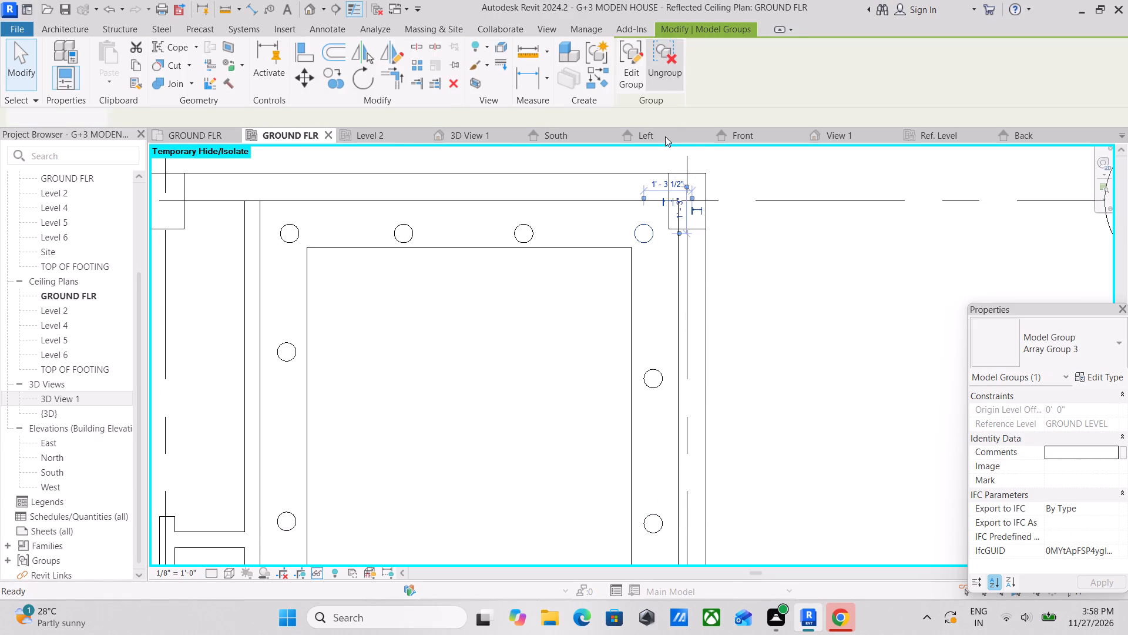
{"action": "scroll", "coordinate": [645, 245], "scroll_direction": "up", "scroll_amount": 2}
{"action": "key", "text": "Right"}
{"action": "key", "text": "Right"}
{"action": "key", "text": "Right"}
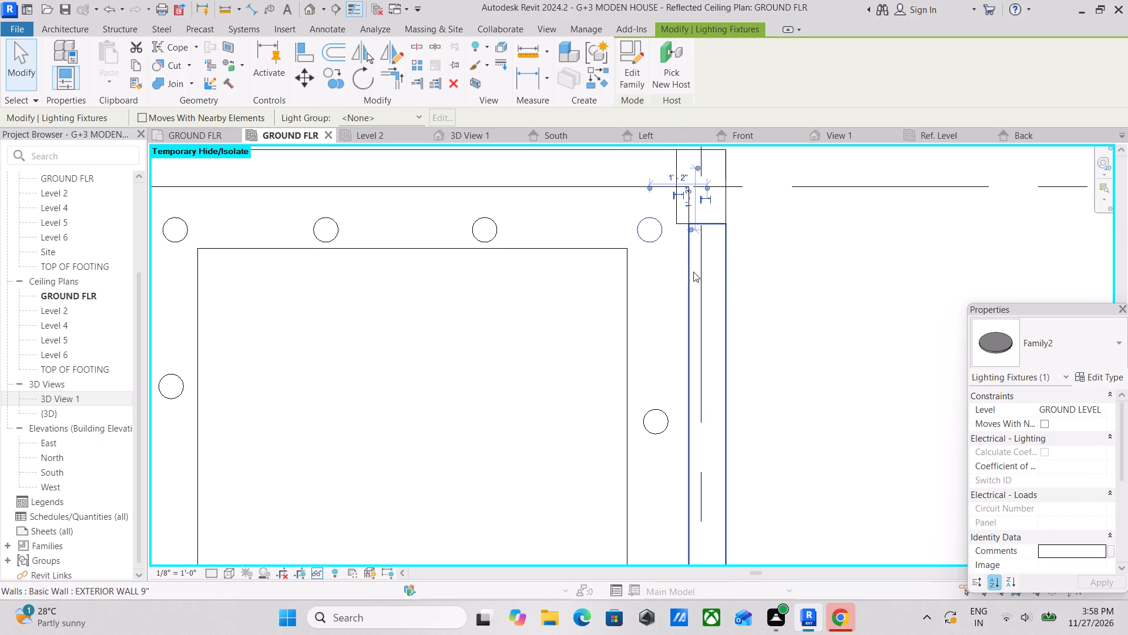
{"action": "key", "text": "Down"}
{"action": "key", "text": "Down"}
{"action": "key", "text": "Down"}
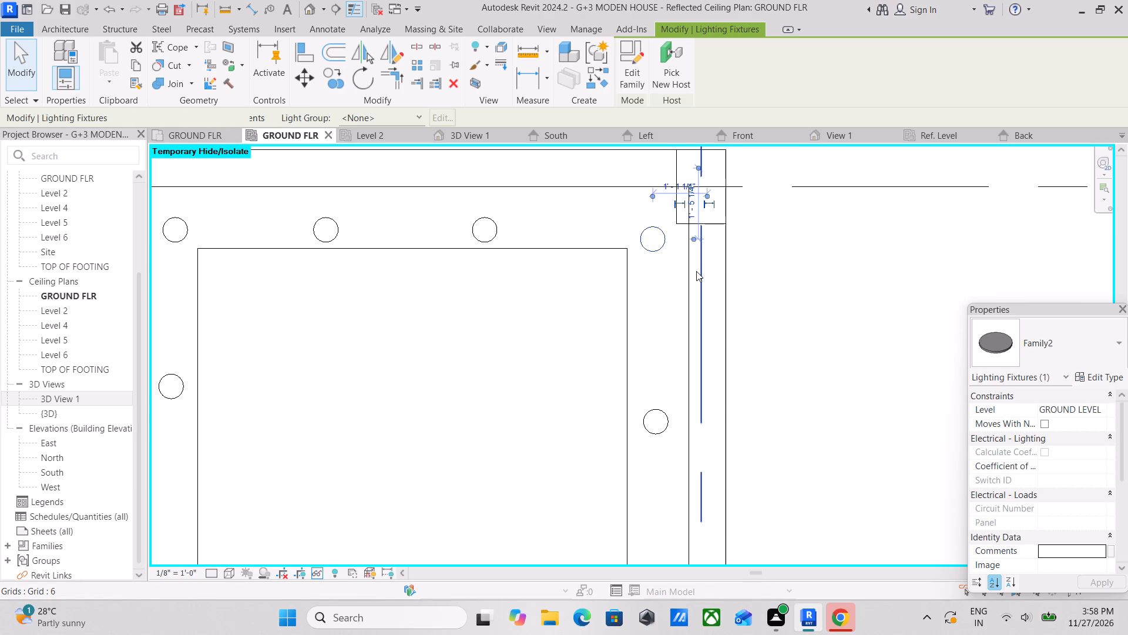
{"action": "key", "text": "Right"}
{"action": "scroll", "coordinate": [696, 271], "scroll_direction": "down", "scroll_amount": 4}
{"action": "key", "text": "Escape"}
Ungroup the southernmost light of BED ROOM 6's east array and nudge it east, closer to the east wall.
{"action": "middle_click_drag", "start_coordinate": [672, 294], "coordinate": [691, 123]}
{"action": "middle_click_drag", "start_coordinate": [730, 361], "coordinate": [724, 348]}
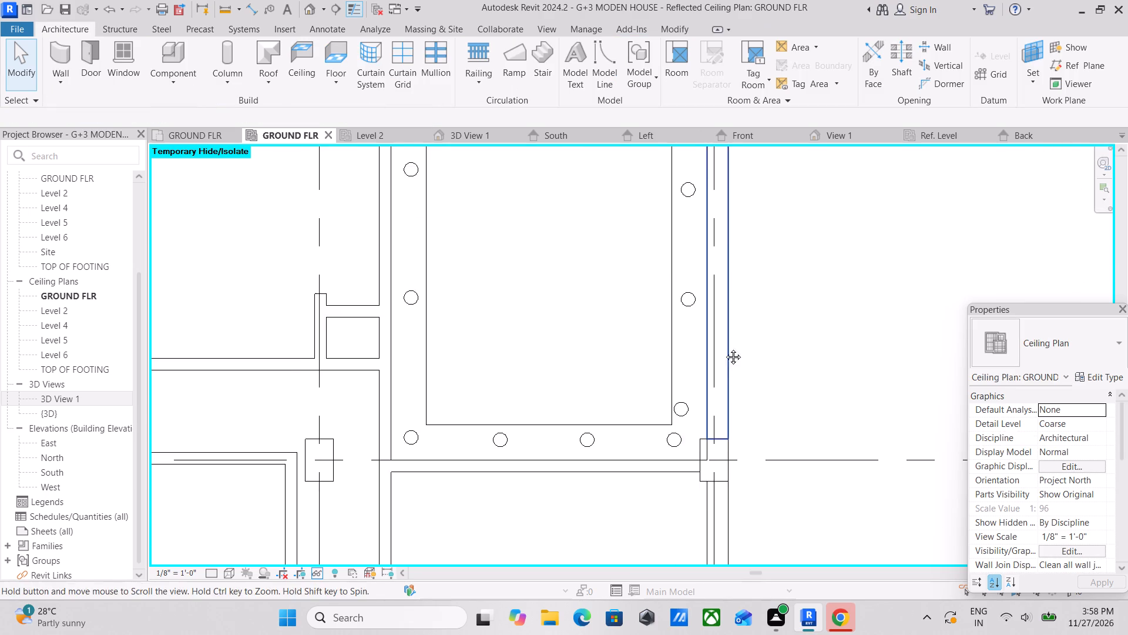
{"action": "middle_click_drag", "start_coordinate": [724, 348], "coordinate": [728, 282]}
{"action": "left_click", "coordinate": [686, 326]}
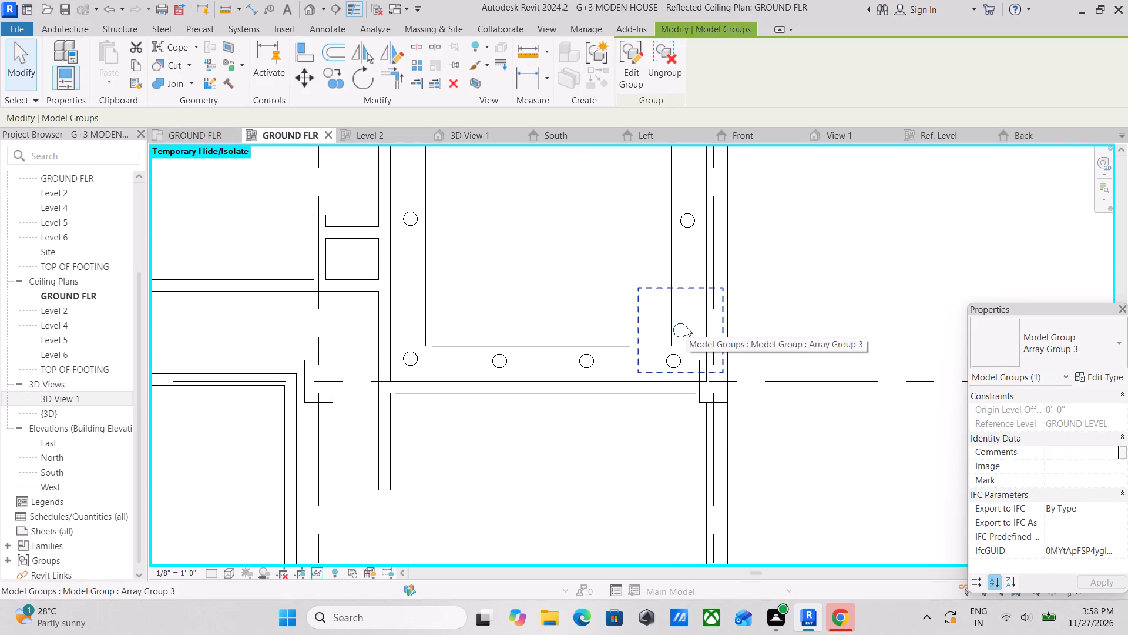
{"action": "left_click", "coordinate": [668, 64]}
{"action": "left_click", "coordinate": [682, 333]}
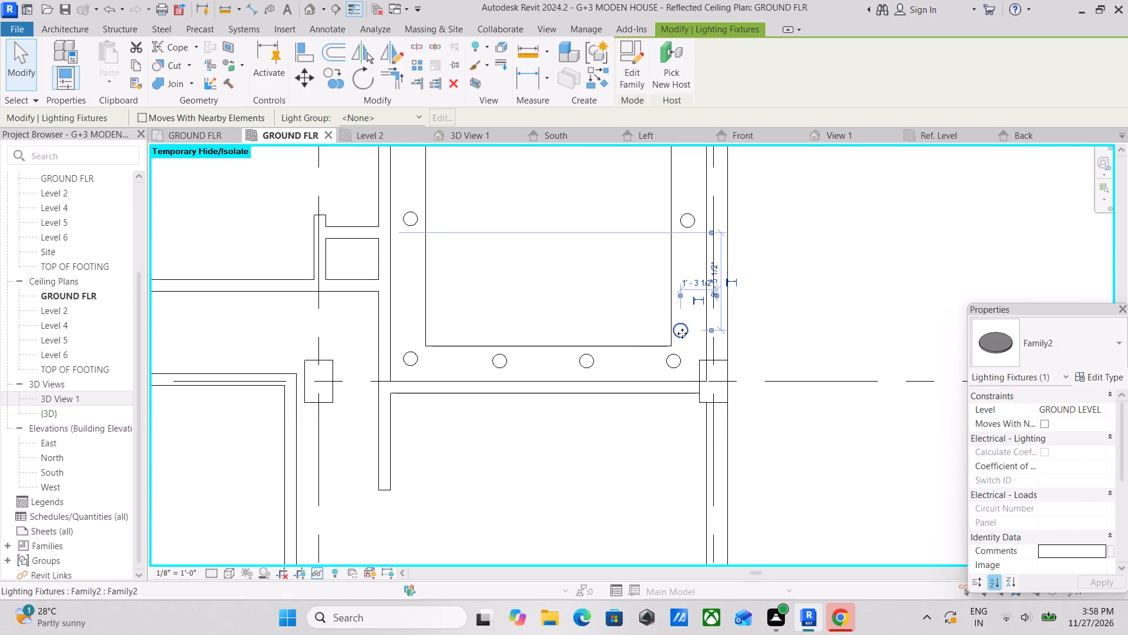
{"action": "key", "text": "Right"}
{"action": "key", "text": "Right"}
{"action": "key", "text": "Right"}
{"action": "key", "text": "Right"}
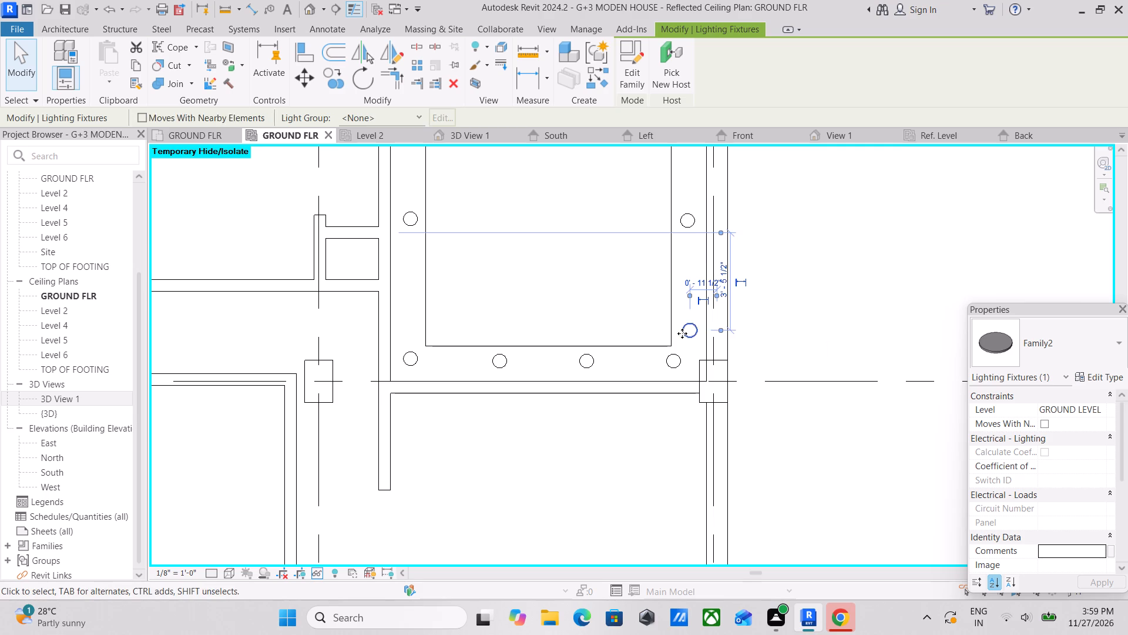
{"action": "key", "text": "Right"}
{"action": "scroll", "coordinate": [682, 333], "scroll_direction": "down", "scroll_amount": 8}
{"action": "key", "text": "Escape"}
Examine the ground-floor ceiling plan, comparing BED ROOM 4 and the other unfinished rooms with the two finished corner bedrooms.
{"action": "middle_click_drag", "start_coordinate": [667, 333], "coordinate": [735, 330]}
{"action": "scroll", "coordinate": [634, 308], "scroll_direction": "down", "scroll_amount": 2}
{"action": "middle_click_drag", "start_coordinate": [638, 306], "coordinate": [740, 243]}
{"action": "scroll", "coordinate": [547, 343], "scroll_direction": "down", "scroll_amount": 1}
{"action": "middle_click_drag", "start_coordinate": [547, 343], "coordinate": [603, 298]}
{"action": "middle_click_drag", "start_coordinate": [707, 322], "coordinate": [679, 367]}
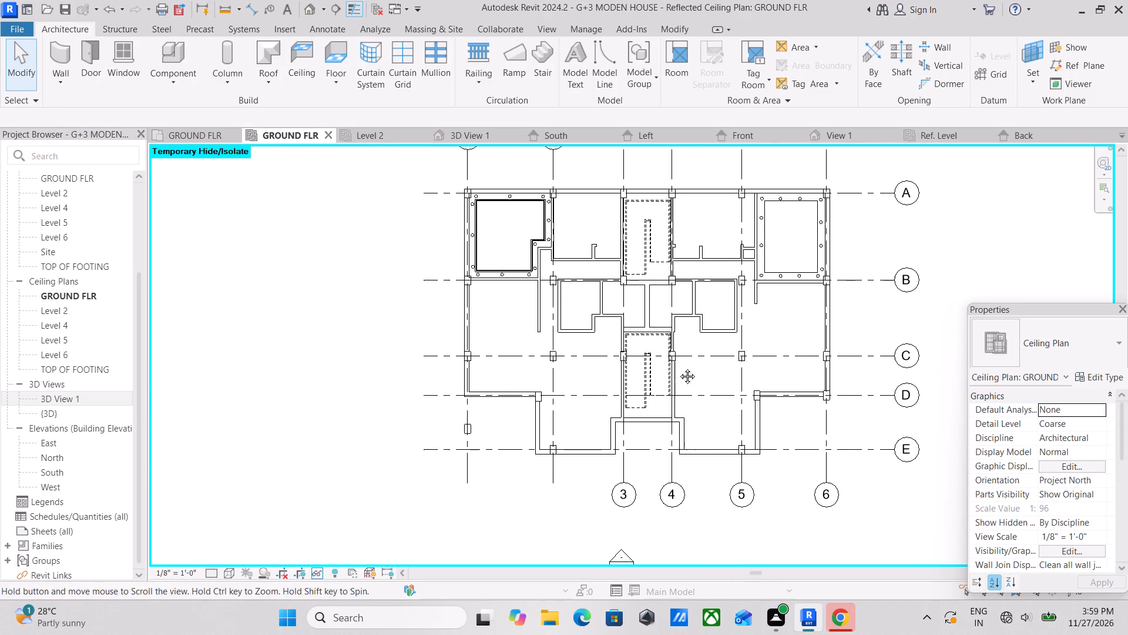
{"action": "middle_click_drag", "start_coordinate": [679, 367], "coordinate": [676, 369]}
{"action": "middle_click_drag", "start_coordinate": [732, 318], "coordinate": [716, 365]}
{"action": "scroll", "coordinate": [716, 365], "scroll_direction": "up", "scroll_amount": 1}
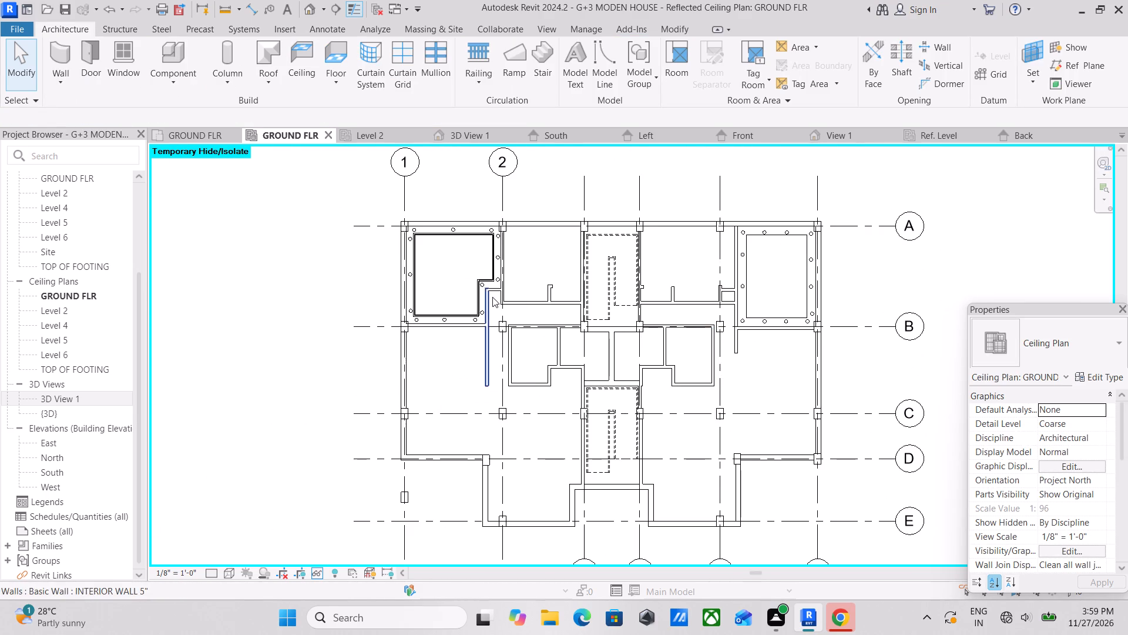
{"action": "middle_click_drag", "start_coordinate": [492, 297], "coordinate": [505, 250]}
{"action": "scroll", "coordinate": [653, 292], "scroll_direction": "up", "scroll_amount": 2}
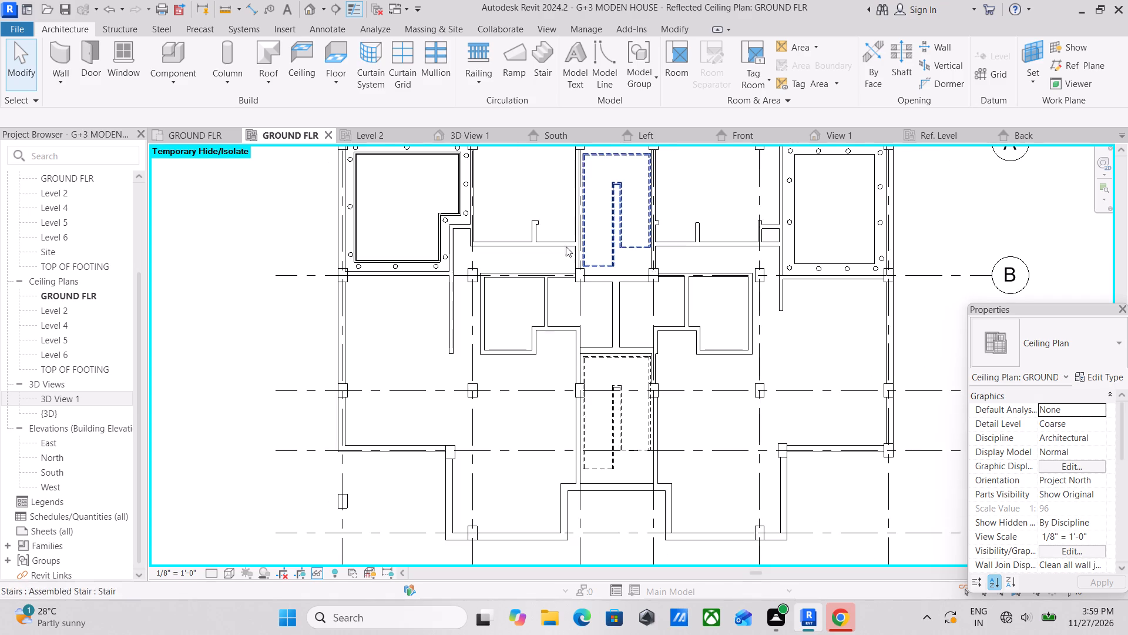
{"action": "middle_click_drag", "start_coordinate": [540, 217], "coordinate": [535, 306]}
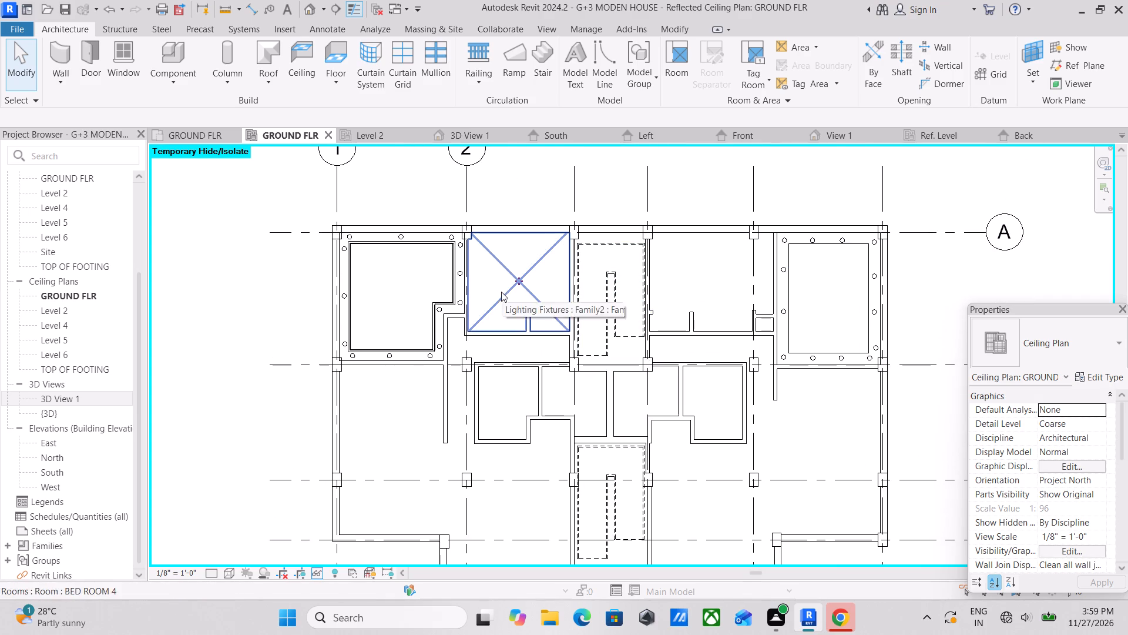
{"action": "middle_click_drag", "start_coordinate": [673, 370], "coordinate": [685, 333]}
{"action": "scroll", "coordinate": [522, 252], "scroll_direction": "up", "scroll_amount": 3}
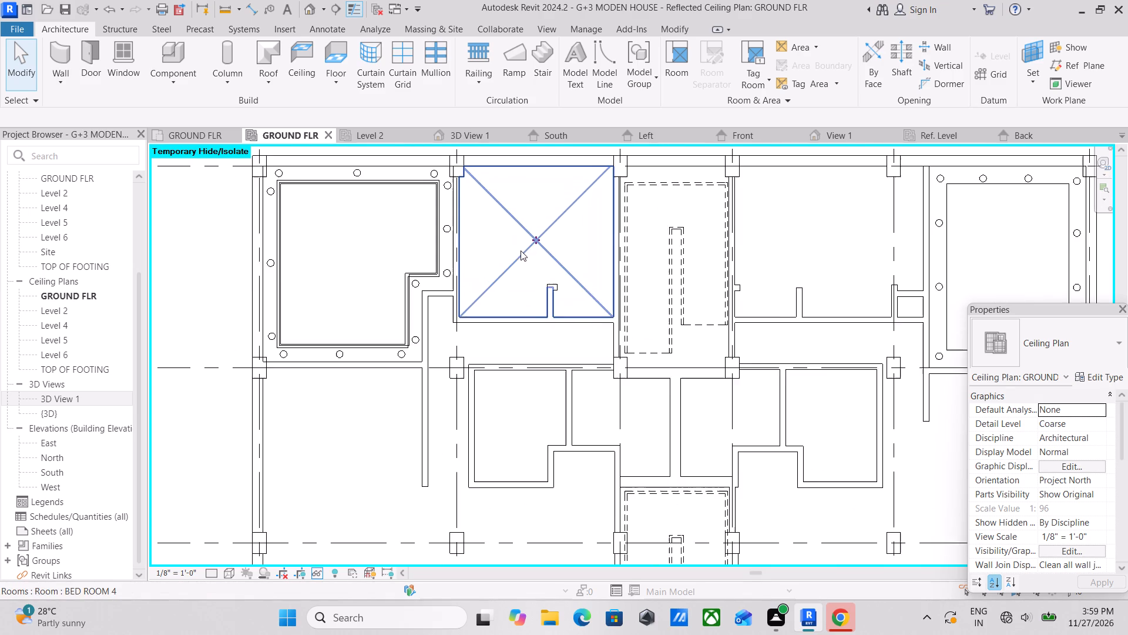
{"action": "middle_click_drag", "start_coordinate": [521, 250], "coordinate": [539, 315]}
{"action": "middle_click_drag", "start_coordinate": [632, 242], "coordinate": [438, 267]}
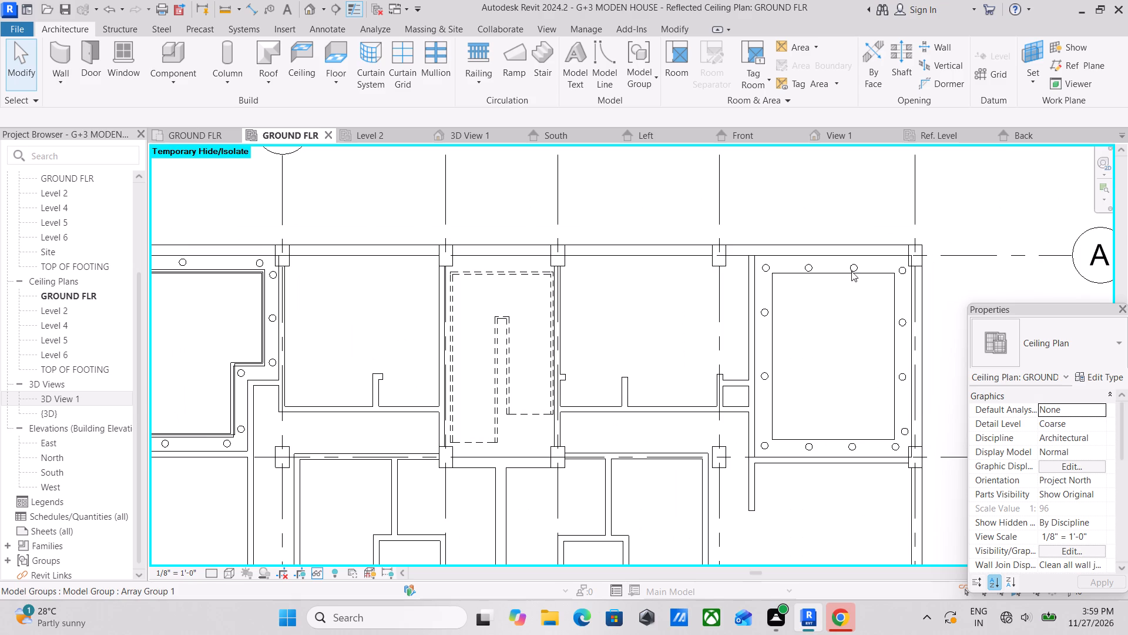
Copy BED ROOM 6's 8' 4" ceiling border into BED ROOM 4, from one room's northwest inner corner to the other's.
{"action": "left_click", "coordinate": [821, 278]}
{"action": "middle_click_drag", "start_coordinate": [806, 289], "coordinate": [824, 329]}
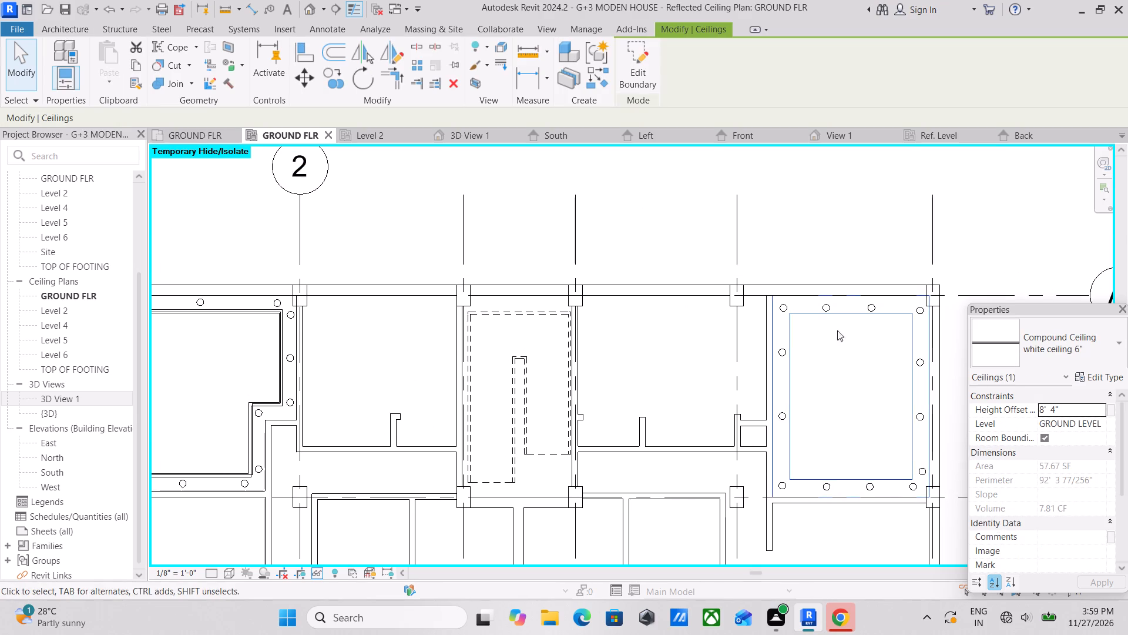
{"action": "middle_click_drag", "start_coordinate": [843, 340], "coordinate": [815, 326]}
{"action": "type", "text": "CO"}
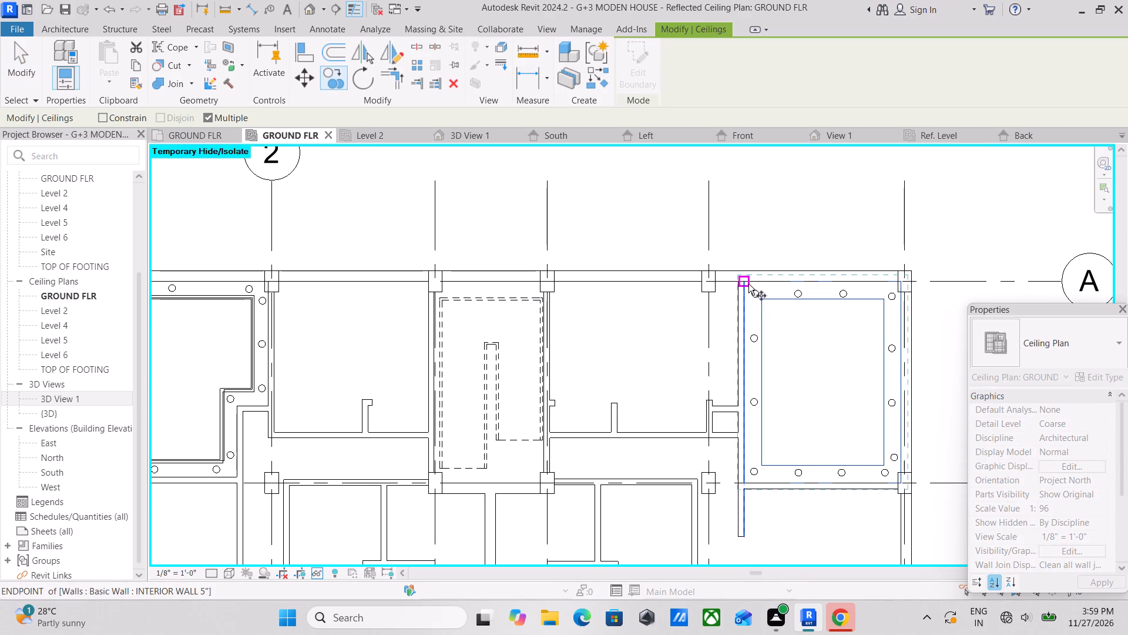
{"action": "left_click", "coordinate": [742, 279]}
{"action": "middle_click_drag", "start_coordinate": [622, 300], "coordinate": [857, 308]}
{"action": "middle_click_drag", "start_coordinate": [689, 304], "coordinate": [805, 318]}
{"action": "left_click", "coordinate": [633, 309]}
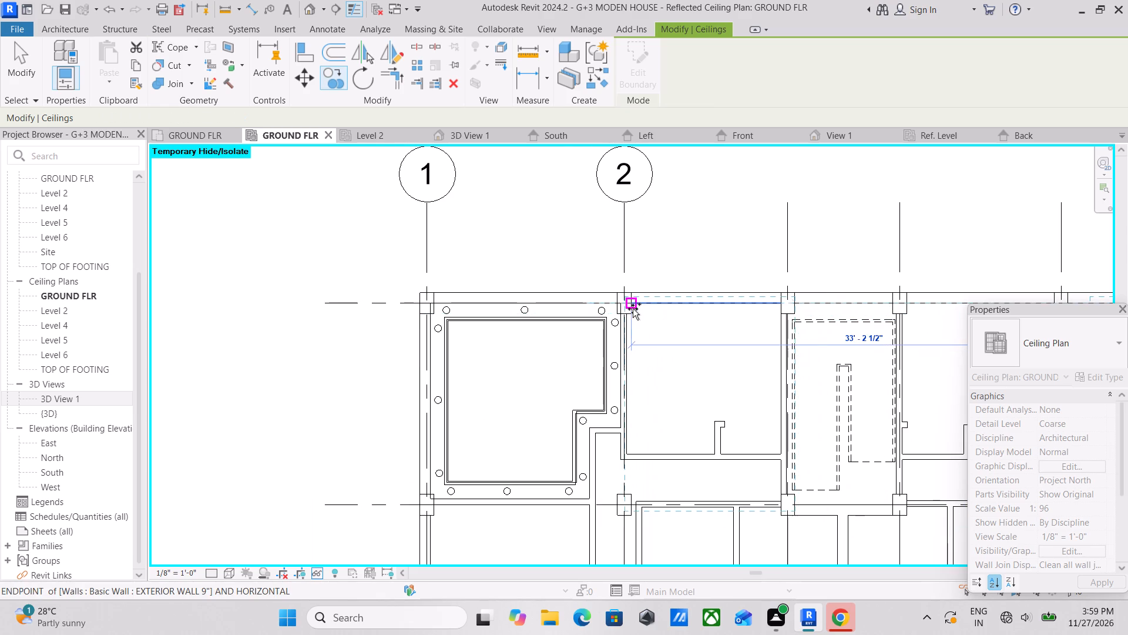
{"action": "key", "text": "Escape"}
{"action": "key", "text": "Escape"}
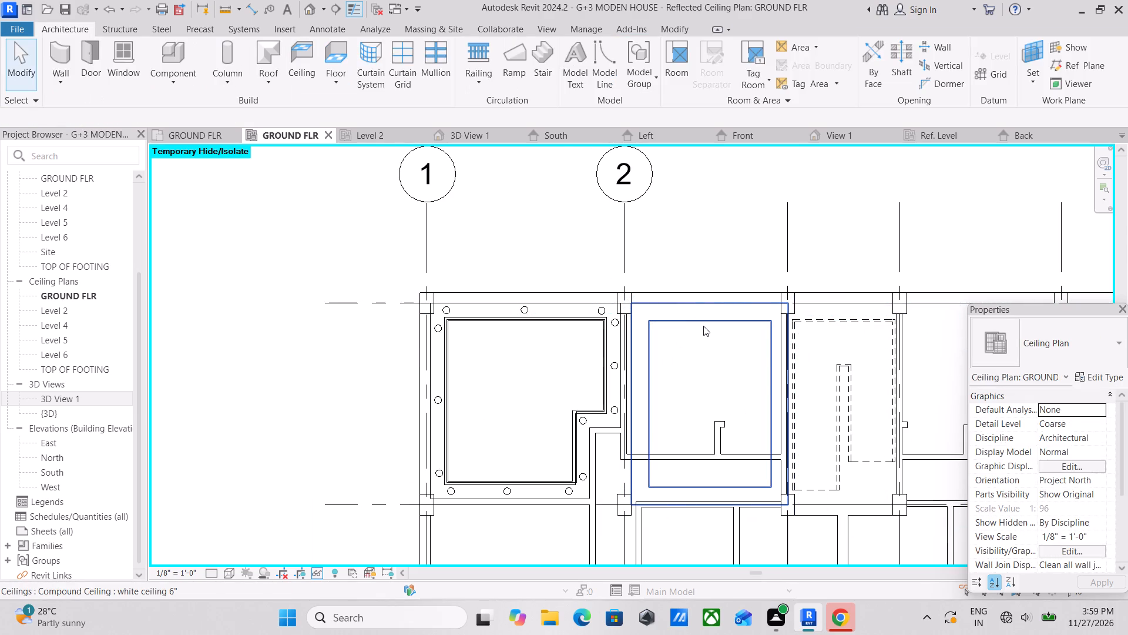
Edit the copied ceiling's boundary in BED ROOM 4, nudging the inner opening's south edge north to near the short partition's north end.
{"action": "left_click", "coordinate": [703, 326]}
{"action": "left_click", "coordinate": [634, 85]}
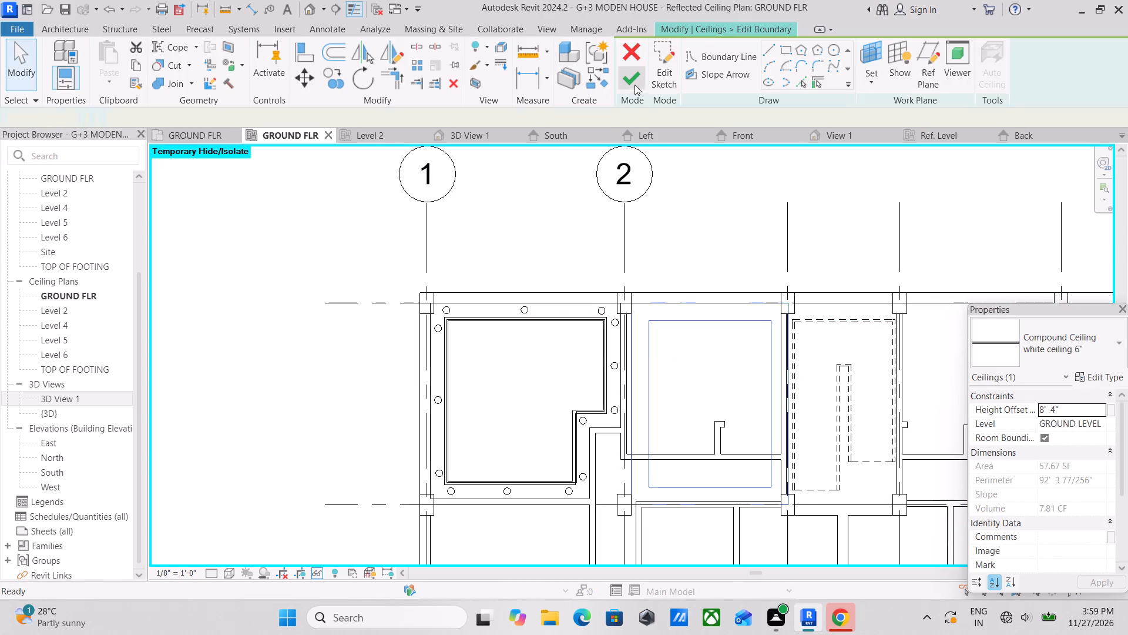
{"action": "scroll", "coordinate": [727, 504], "scroll_direction": "up", "scroll_amount": 2}
{"action": "scroll", "coordinate": [727, 462], "scroll_direction": "down", "scroll_amount": 1}
{"action": "middle_click_drag", "start_coordinate": [732, 444], "coordinate": [739, 399]}
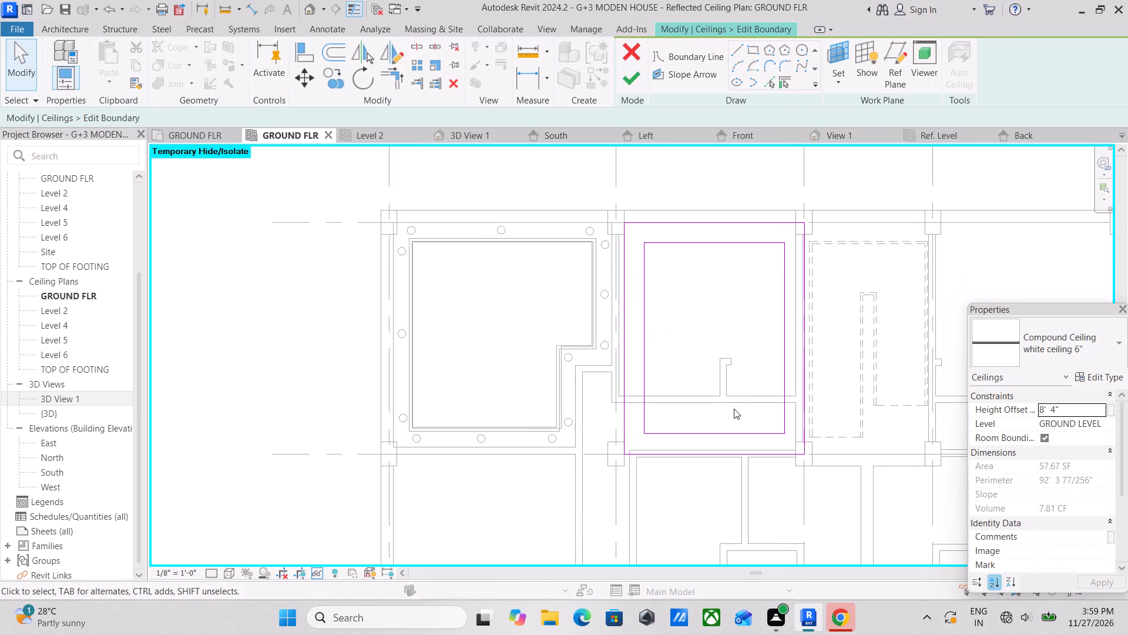
{"action": "left_click", "coordinate": [724, 435]}
{"action": "key", "text": "Up"}
{"action": "key", "text": "Up"}
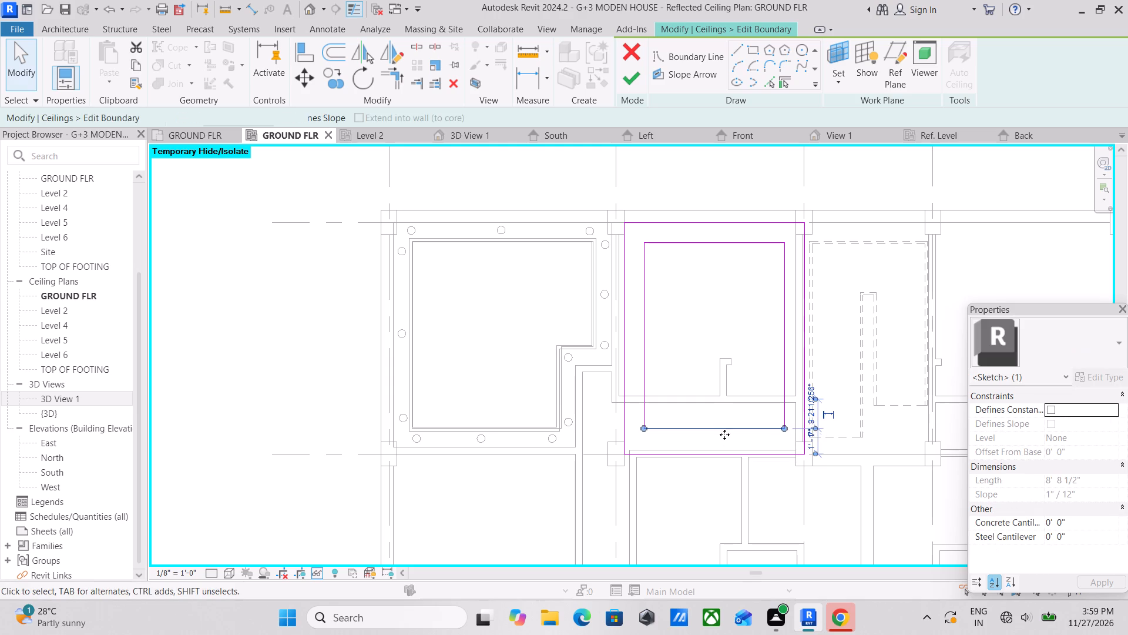
{"action": "key", "text": "Up"}
{"action": "key", "text": "Up"}
{"action": "key", "text": "Up"}
{"action": "key", "text": "Up"}
{"action": "key", "text": "Up"}
{"action": "key", "text": "Up"}
{"action": "key", "text": "Up"}
{"action": "key", "text": "Up"}
{"action": "key", "text": "Up"}
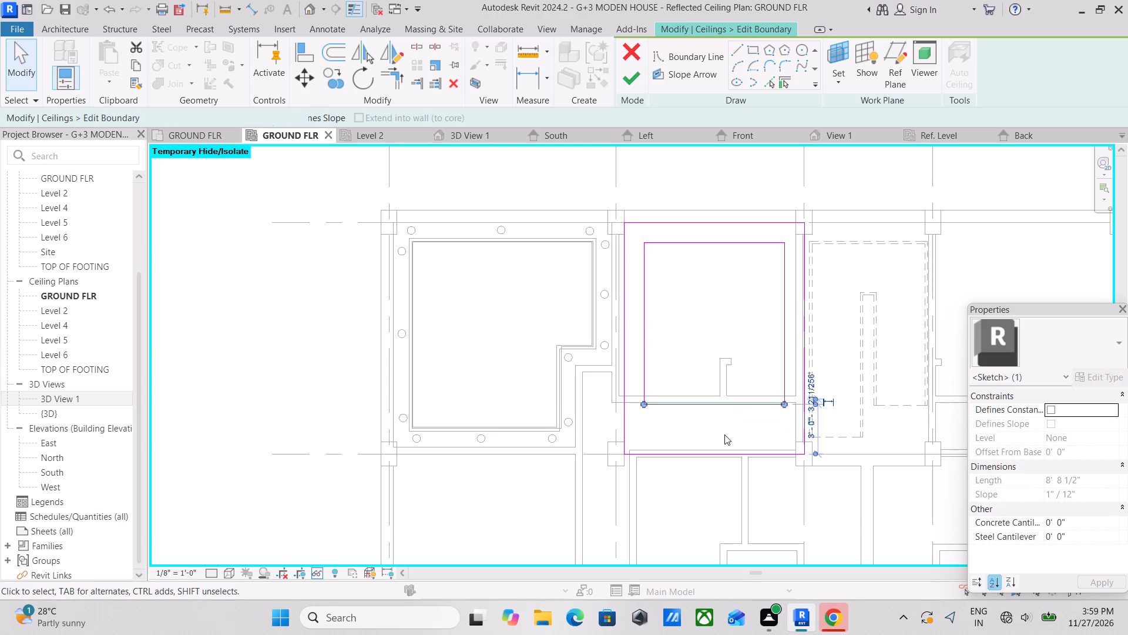
{"action": "key", "text": "Up"}
{"action": "key", "text": "Up"}
{"action": "key", "text": "Up"}
{"action": "key", "text": "Up"}
{"action": "key", "text": "Up"}
{"action": "key", "text": "Up"}
{"action": "key", "text": "Up"}
{"action": "key", "text": "Up"}
{"action": "key", "text": "Up"}
{"action": "key", "text": "Up"}
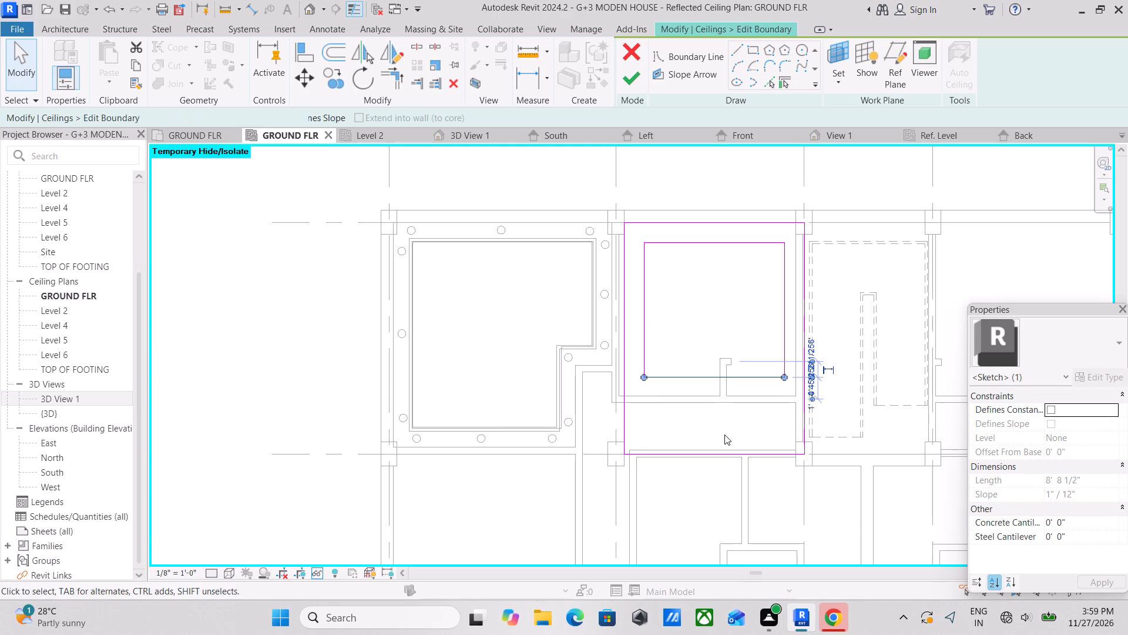
{"action": "key", "text": "Up"}
{"action": "key", "text": "Up"}
{"action": "key", "text": "Up"}
{"action": "key", "text": "Up"}
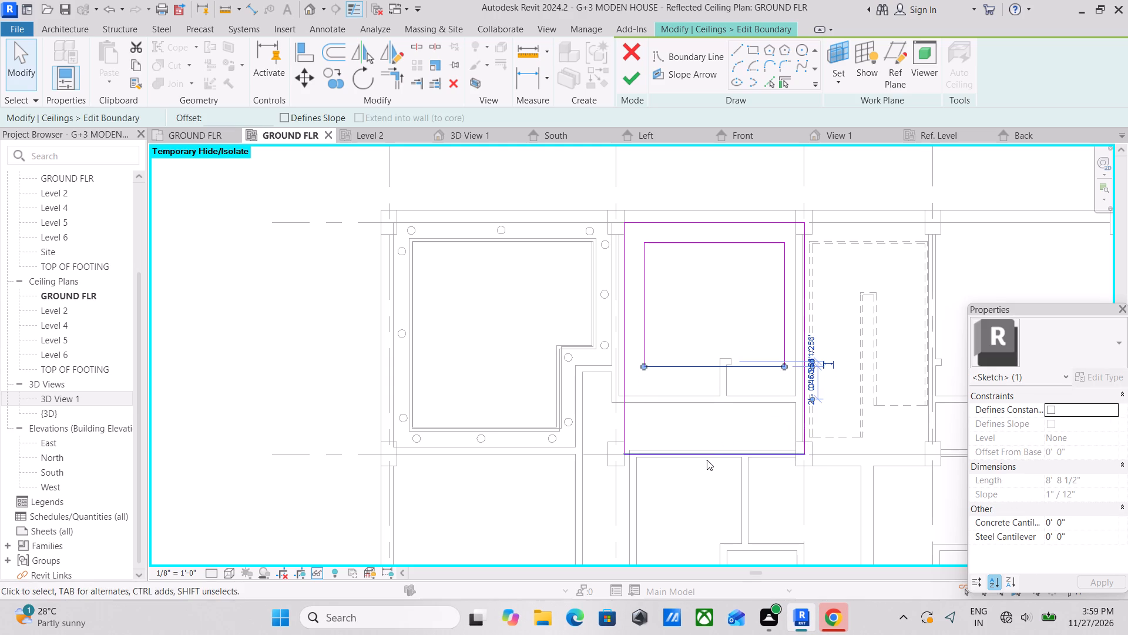
Nudge the outer boundary's south edge north until it meets the inner face of BED ROOM 4's south wall.
{"action": "left_click", "coordinate": [707, 460]}
{"action": "key", "text": "Up"}
{"action": "key", "text": "Up"}
{"action": "key", "text": "Up"}
{"action": "key", "text": "Up"}
{"action": "key", "text": "Up"}
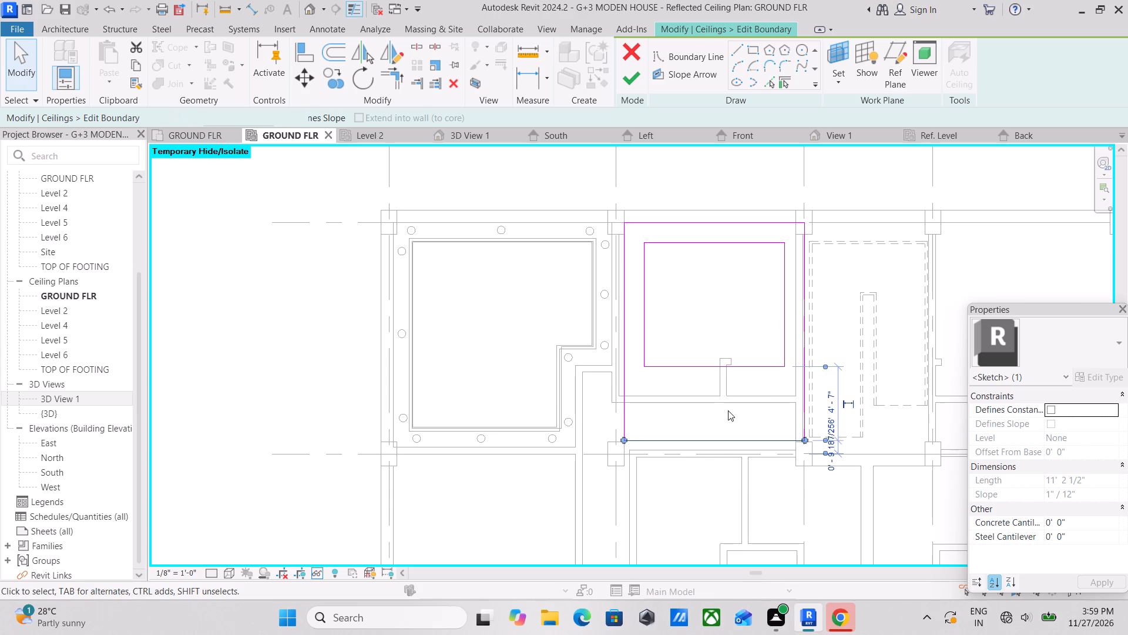
{"action": "key", "text": "Up"}
{"action": "key", "text": "Up"}
{"action": "scroll", "coordinate": [733, 404], "scroll_direction": "up", "scroll_amount": 3}
{"action": "key", "text": "Up"}
{"action": "key", "text": "Up"}
{"action": "key", "text": "Up"}
{"action": "scroll", "coordinate": [691, 398], "scroll_direction": "up", "scroll_amount": 2}
{"action": "key", "text": "Up"}
{"action": "key", "text": "Up"}
{"action": "scroll", "coordinate": [677, 369], "scroll_direction": "up", "scroll_amount": 2}
{"action": "key", "text": "Up"}
{"action": "key", "text": "Up"}
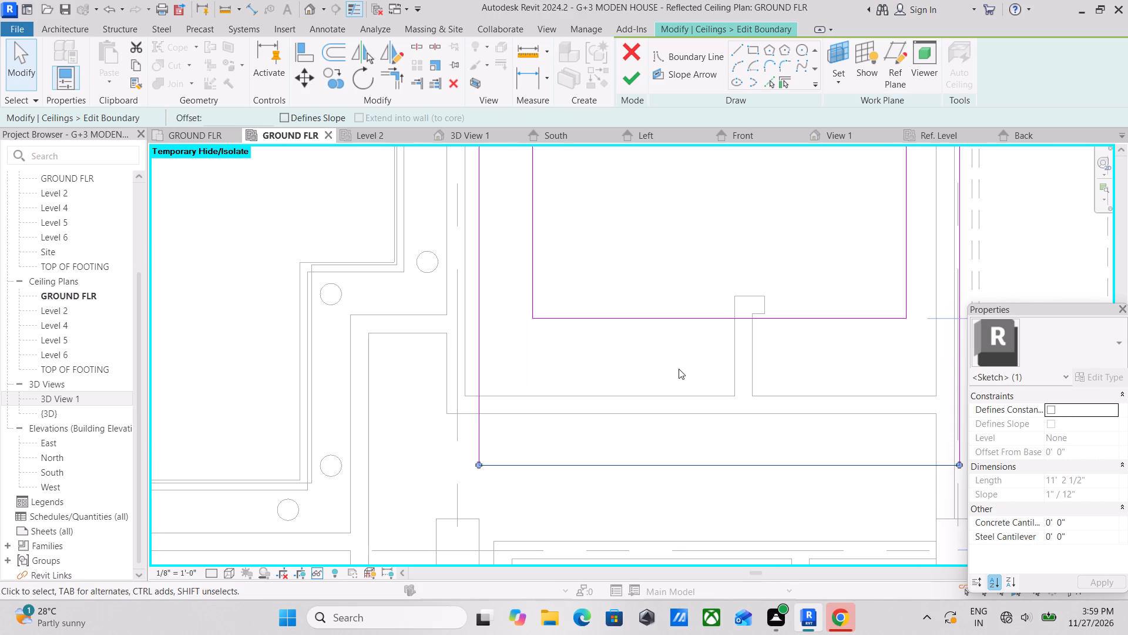
{"action": "key", "text": "Up"}
{"action": "key", "text": "Up"}
{"action": "key", "text": "Up"}
{"action": "key", "text": "Up"}
{"action": "key", "text": "Up"}
{"action": "key", "text": "Up"}
{"action": "key", "text": "Up"}
{"action": "key", "text": "Up"}
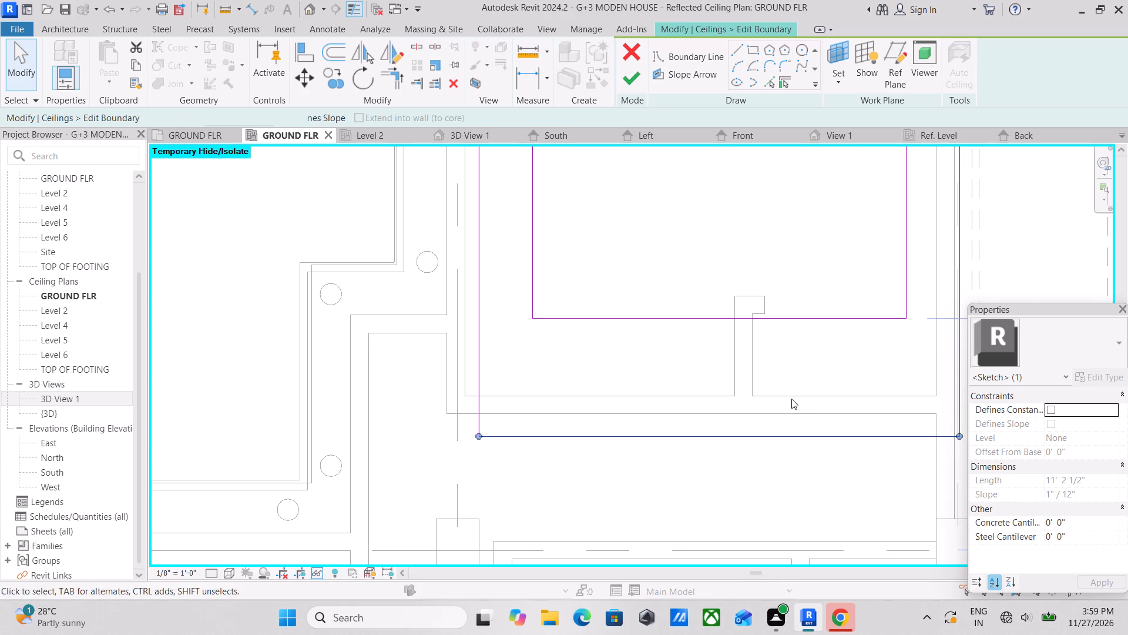
{"action": "key", "text": "Up"}
{"action": "key", "text": "Up"}
{"action": "key", "text": "Up"}
{"action": "key", "text": "Up"}
{"action": "key", "text": "Up"}
{"action": "key", "text": "Up"}
{"action": "scroll", "coordinate": [793, 394], "scroll_direction": "up", "scroll_amount": 1}
{"action": "key", "text": "Up"}
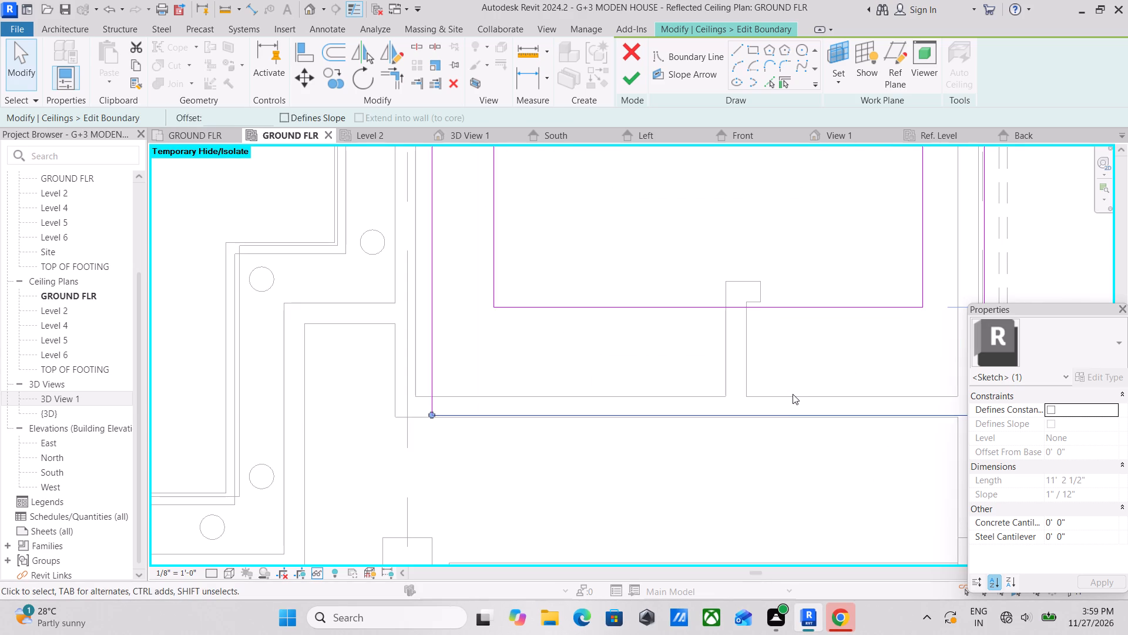
{"action": "key", "text": "Up"}
{"action": "key", "text": "Up"}
{"action": "key", "text": "Up"}
{"action": "key", "text": "Up"}
{"action": "key", "text": "Up"}
{"action": "key", "text": "Up"}
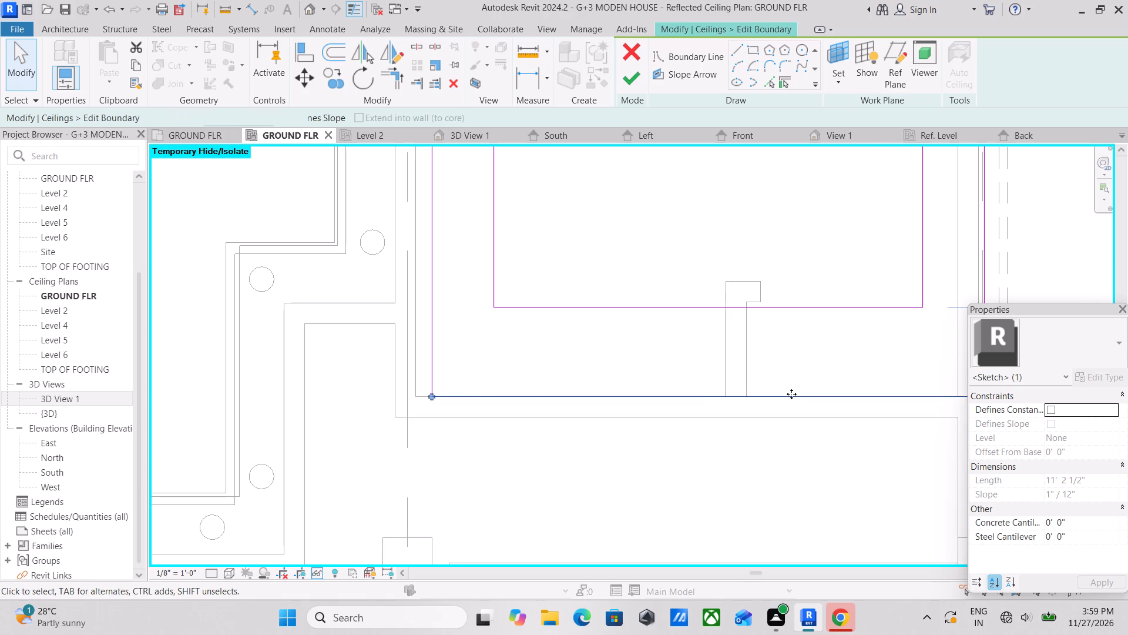
Nudge the outer boundary's west edge west to the inner face of BED ROOM 4's west wall.
{"action": "scroll", "coordinate": [789, 394], "scroll_direction": "down", "scroll_amount": 2}
{"action": "middle_click_drag", "start_coordinate": [640, 396], "coordinate": [691, 490]}
{"action": "middle_click_drag", "start_coordinate": [597, 350], "coordinate": [643, 465]}
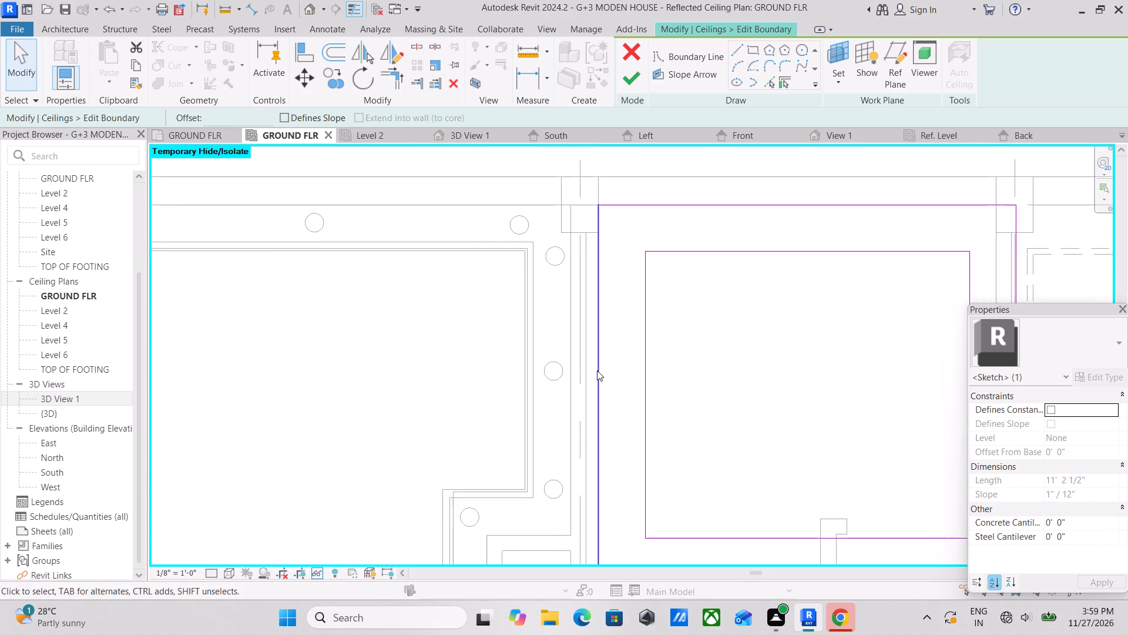
{"action": "left_click", "coordinate": [599, 369]}
{"action": "key", "text": "Left"}
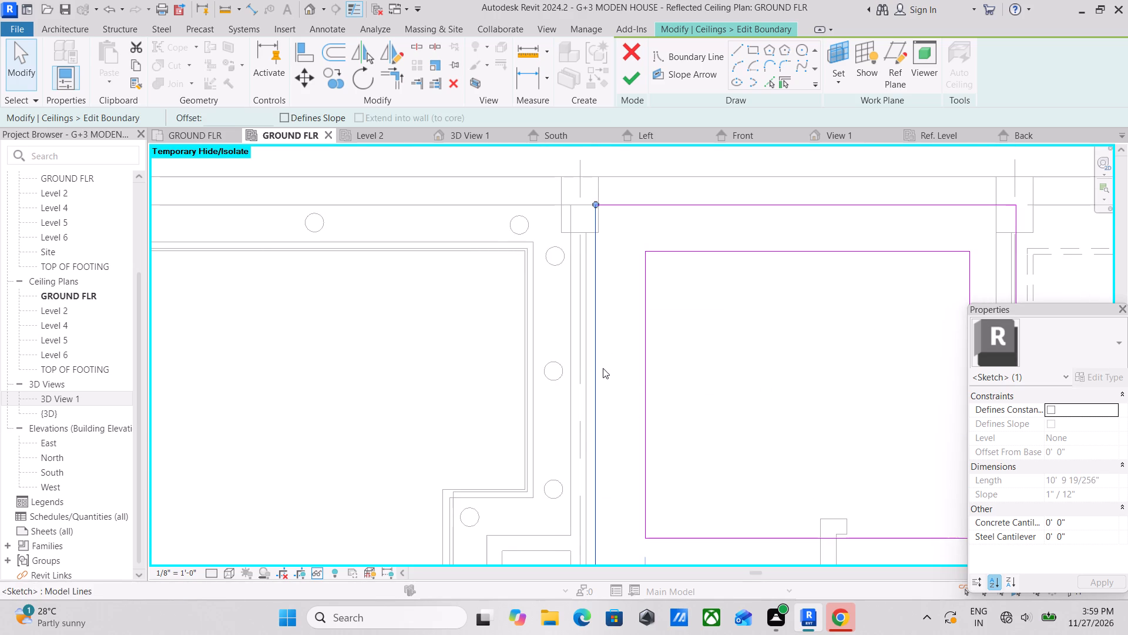
{"action": "scroll", "coordinate": [587, 401], "scroll_direction": "up", "scroll_amount": 2}
{"action": "key", "text": "Left"}
{"action": "key", "text": "Left"}
{"action": "key", "text": "Left"}
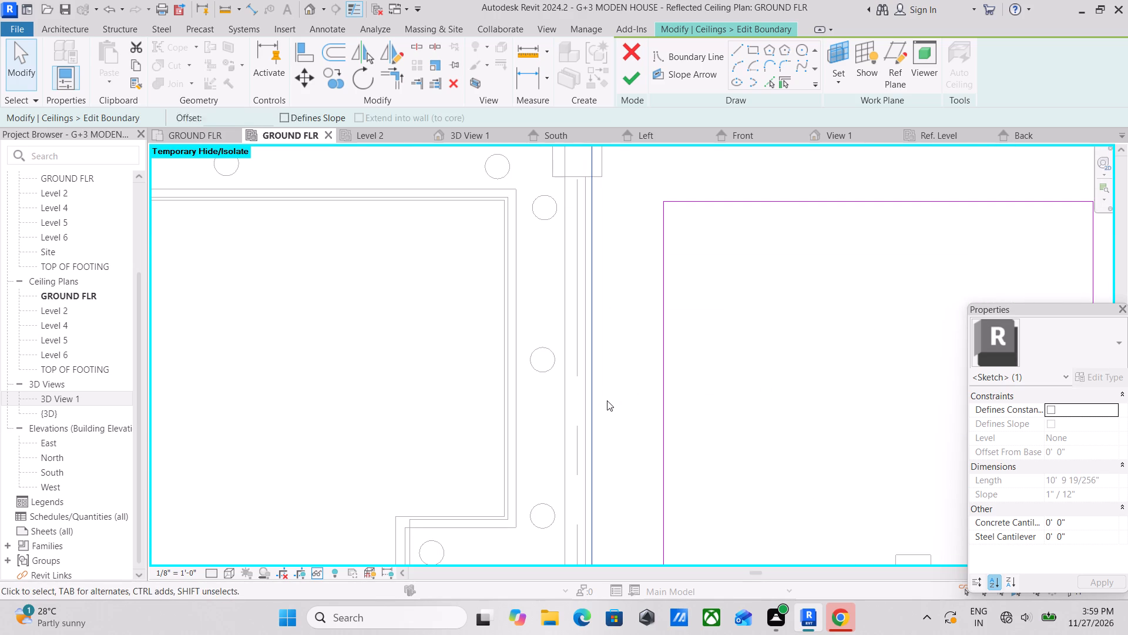
{"action": "key", "text": "Left"}
Nudge the outer boundary's east edge west to BED ROOM 4's east wall, fine-tuning it close to the wall's inner face.
{"action": "scroll", "coordinate": [607, 400], "scroll_direction": "down", "scroll_amount": 4}
{"action": "middle_click_drag", "start_coordinate": [671, 436], "coordinate": [677, 319]}
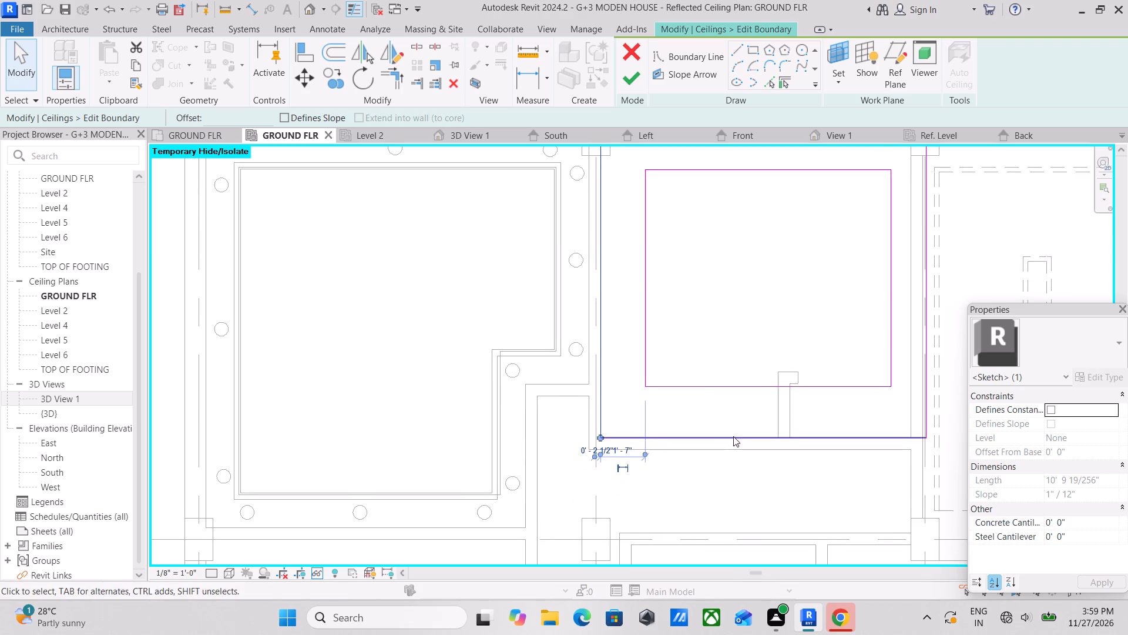
{"action": "middle_click_drag", "start_coordinate": [726, 432], "coordinate": [708, 390]}
{"action": "scroll", "coordinate": [725, 418], "scroll_direction": "up", "scroll_amount": 2}
{"action": "middle_click_drag", "start_coordinate": [775, 403], "coordinate": [687, 405]}
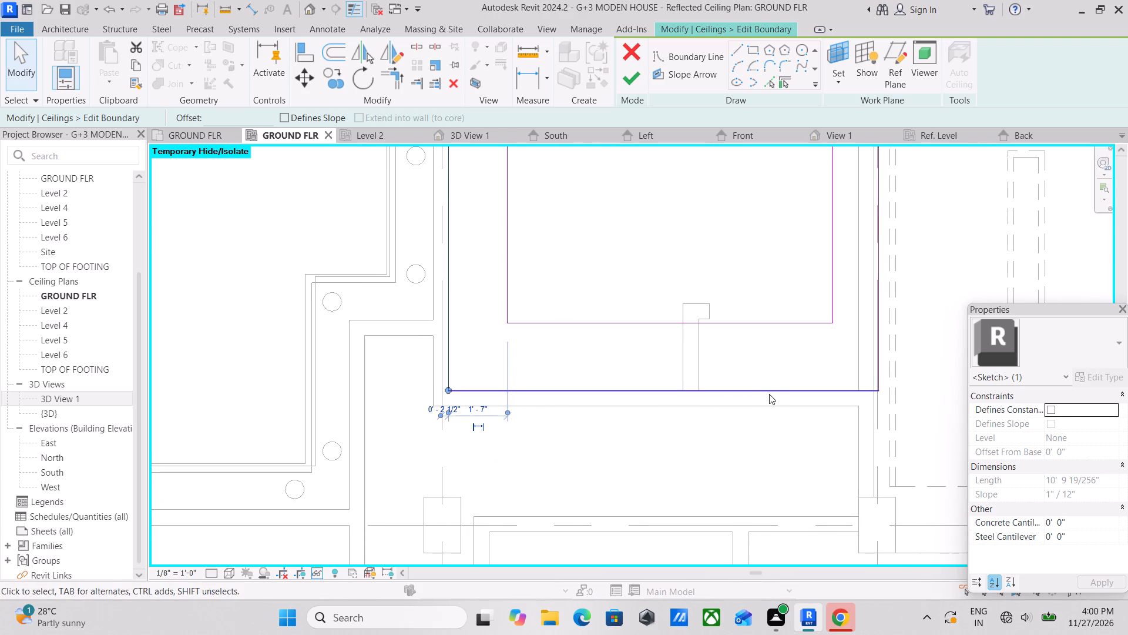
{"action": "middle_click_drag", "start_coordinate": [751, 414], "coordinate": [693, 496]}
{"action": "left_click", "coordinate": [819, 351]}
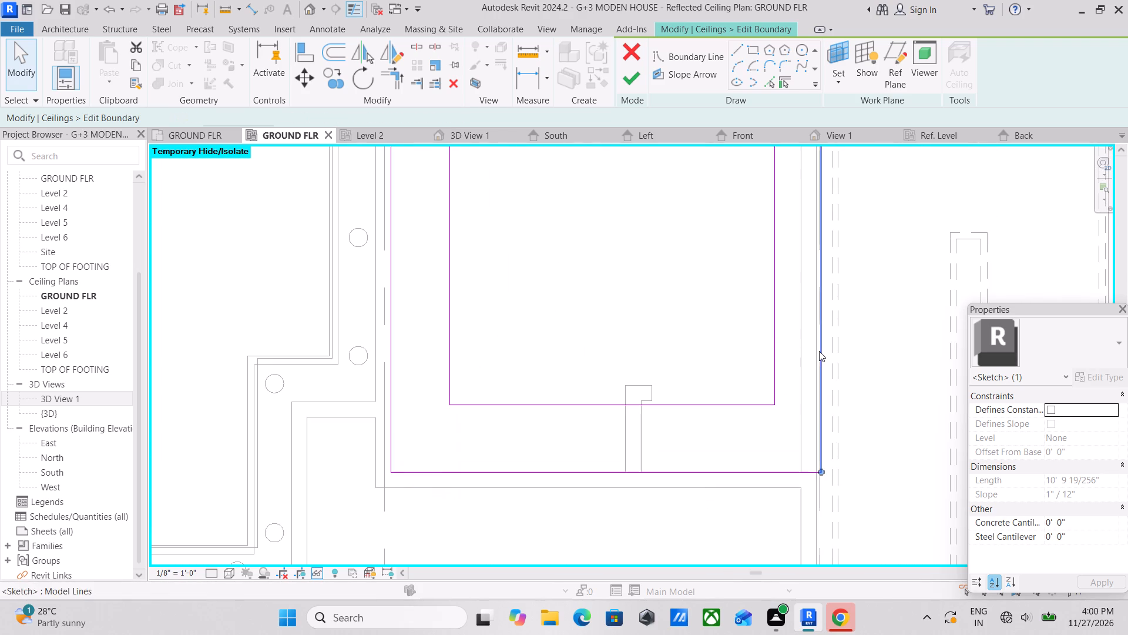
{"action": "middle_click_drag", "start_coordinate": [745, 373], "coordinate": [737, 437]}
{"action": "key", "text": "Left"}
{"action": "key", "text": "Left"}
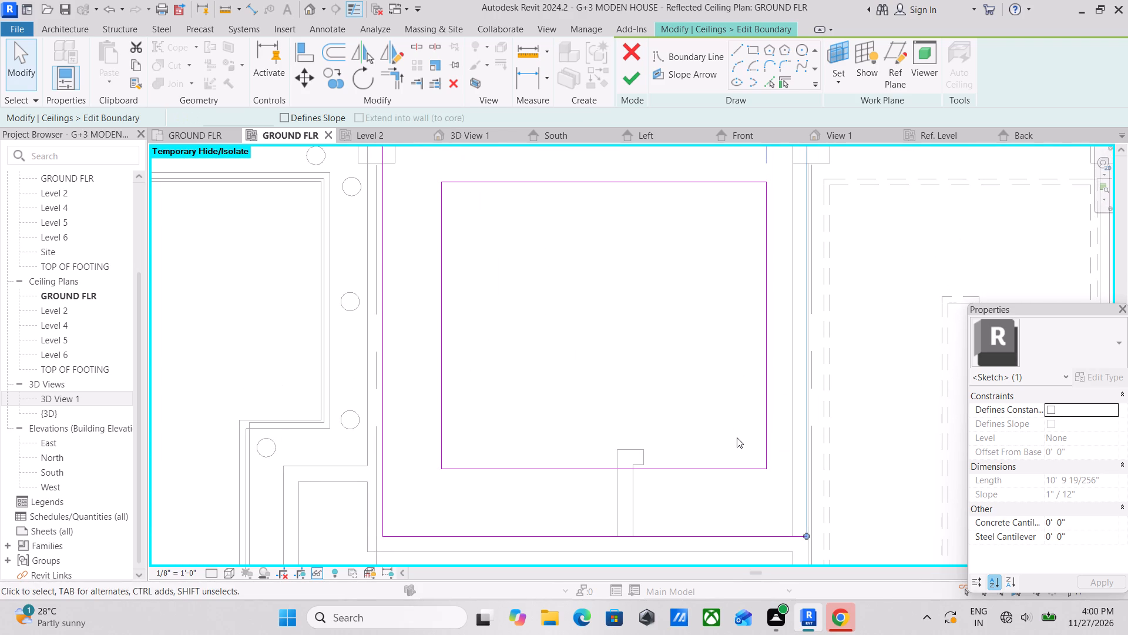
{"action": "key", "text": "Left"}
{"action": "key", "text": "Left"}
{"action": "key", "text": "Left"}
{"action": "key", "text": "Left"}
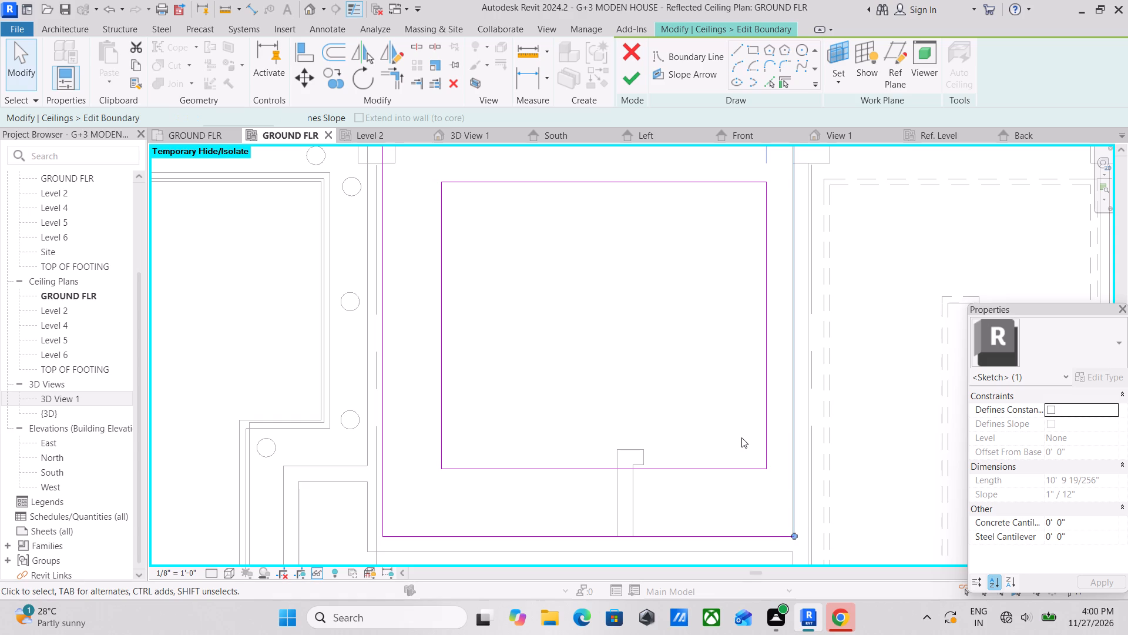
{"action": "key", "text": "Left"}
{"action": "scroll", "coordinate": [761, 427], "scroll_direction": "up", "scroll_amount": 2}
{"action": "middle_click_drag", "start_coordinate": [797, 463], "coordinate": [750, 361]}
{"action": "scroll", "coordinate": [778, 482], "scroll_direction": "up", "scroll_amount": 6}
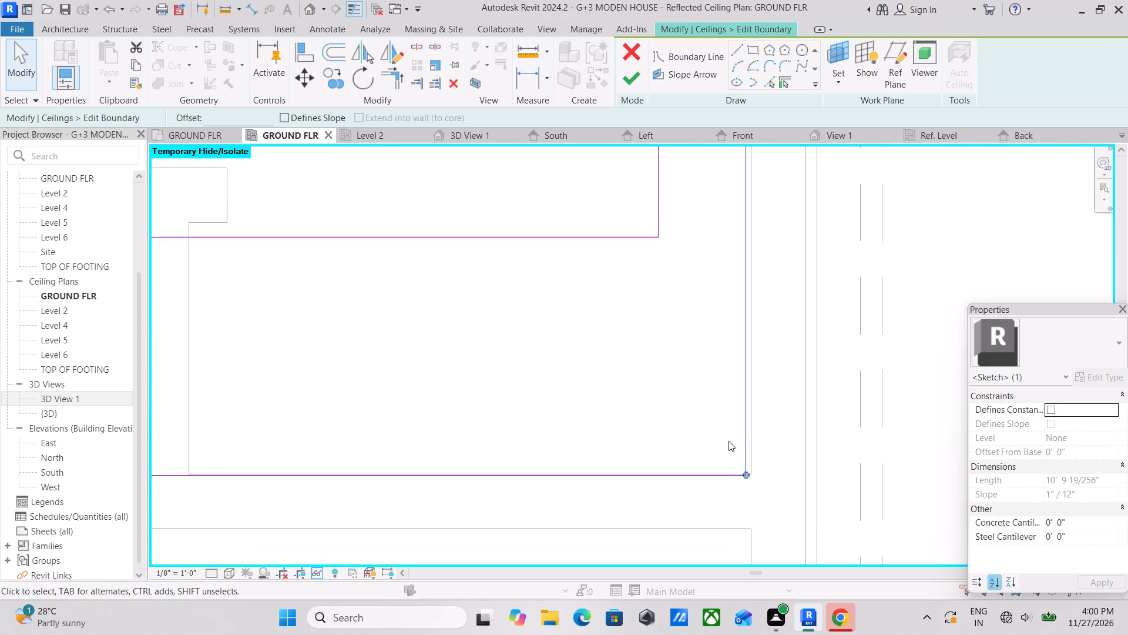
{"action": "scroll", "coordinate": [728, 441], "scroll_direction": "up", "scroll_amount": 3}
{"action": "scroll", "coordinate": [739, 498], "scroll_direction": "up", "scroll_amount": 3}
{"action": "key", "text": "Right"}
{"action": "scroll", "coordinate": [795, 496], "scroll_direction": "up", "scroll_amount": 3}
{"action": "key", "text": "Right"}
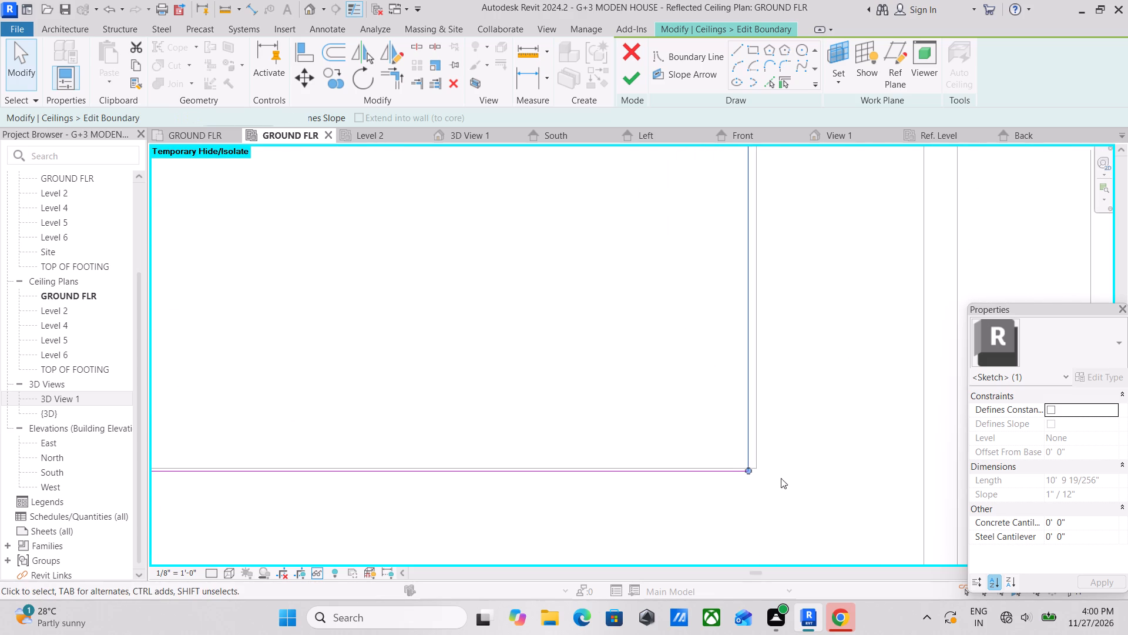
{"action": "key", "text": "Right"}
{"action": "key", "text": "Right"}
{"action": "scroll", "coordinate": [763, 472], "scroll_direction": "up", "scroll_amount": 2}
{"action": "key", "text": "Right"}
{"action": "key", "text": "Right"}
{"action": "scroll", "coordinate": [766, 470], "scroll_direction": "down", "scroll_amount": 1}
Move the outer boundary's south edge exactly onto the inner face of BED ROOM 4's south wall.
{"action": "middle_click_drag", "start_coordinate": [640, 480], "coordinate": [838, 467]}
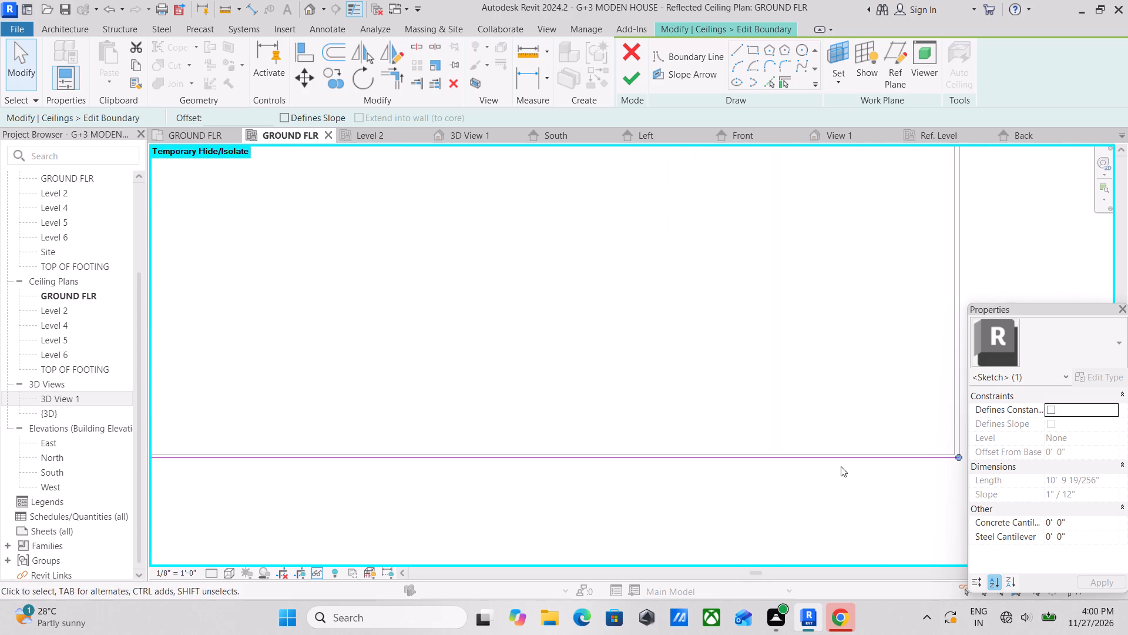
{"action": "left_click", "coordinate": [575, 460]}
{"action": "middle_click_drag", "start_coordinate": [567, 460], "coordinate": [707, 412]}
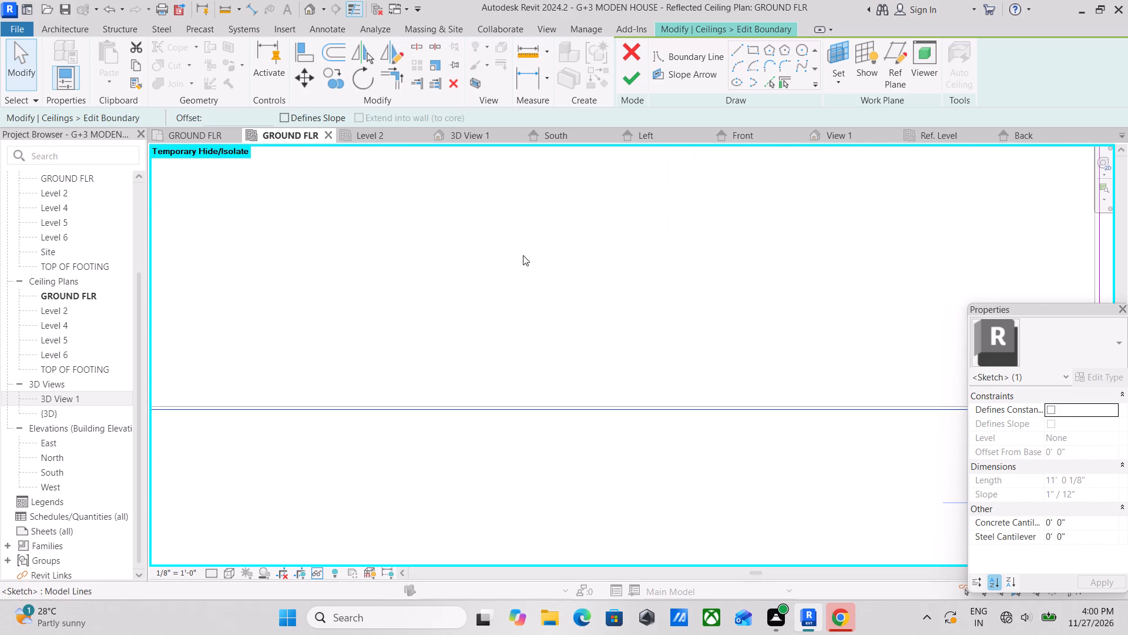
{"action": "left_click", "coordinate": [301, 81]}
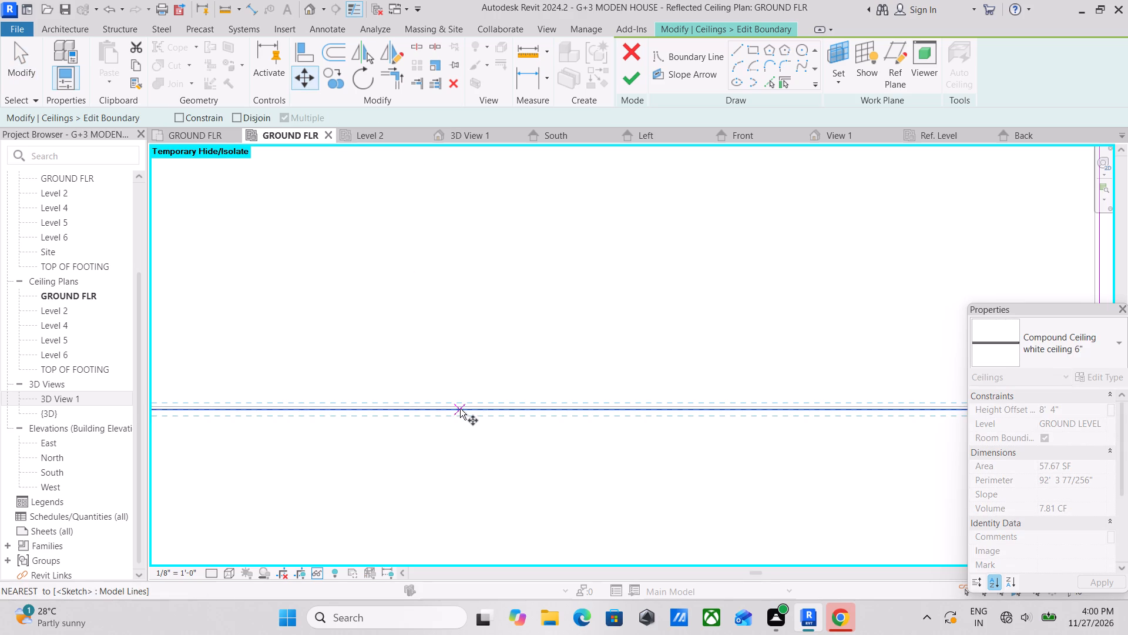
{"action": "left_click", "coordinate": [460, 409]}
{"action": "left_click", "coordinate": [460, 406]}
{"action": "scroll", "coordinate": [460, 406], "scroll_direction": "down", "scroll_amount": 3}
{"action": "middle_click_drag", "start_coordinate": [558, 369], "coordinate": [384, 396]}
{"action": "scroll", "coordinate": [667, 394], "scroll_direction": "up", "scroll_amount": 2}
{"action": "key", "text": "Escape"}
Move the outer boundary's east edge 1/8" west, exactly onto the inner face of the east interior wall.
{"action": "left_click", "coordinate": [721, 405]}
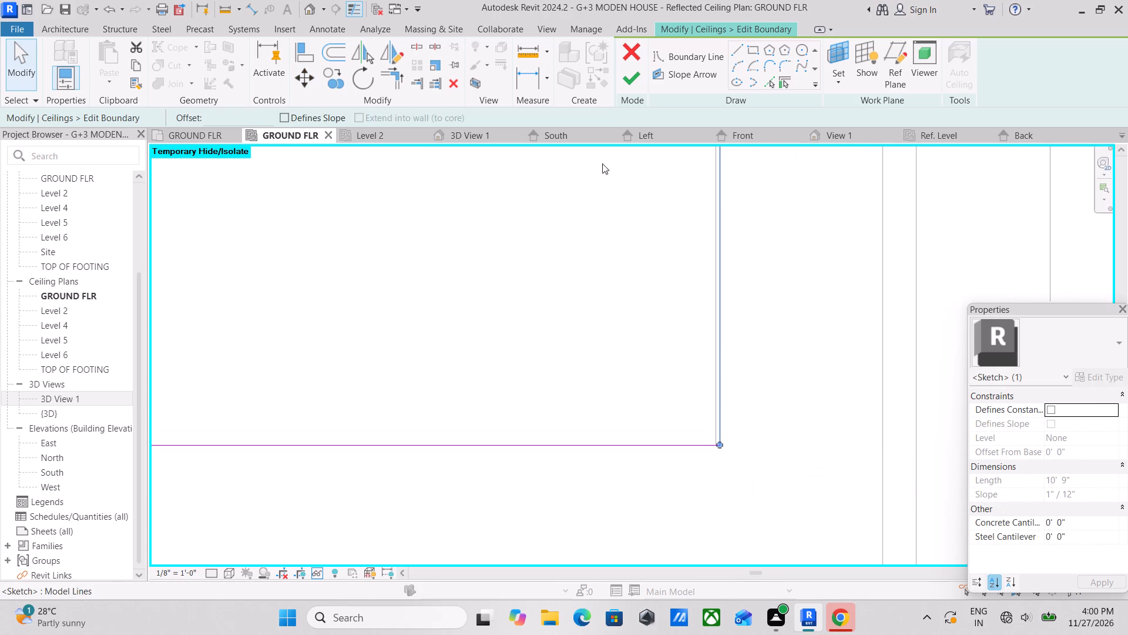
{"action": "left_click", "coordinate": [311, 73]}
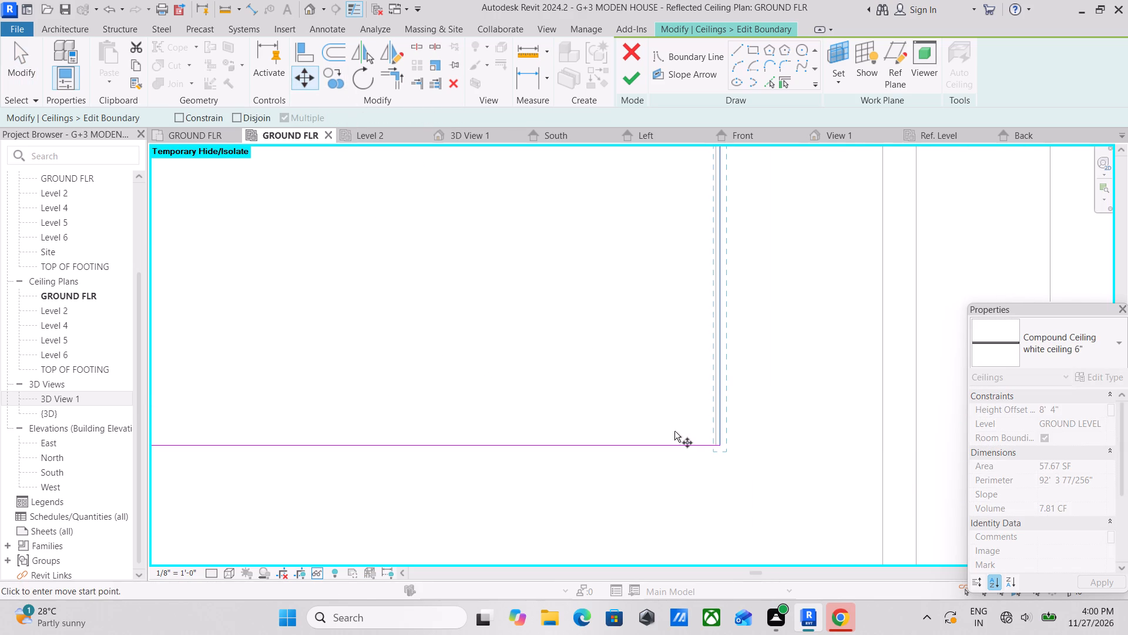
{"action": "scroll", "coordinate": [707, 435], "scroll_direction": "up", "scroll_amount": 7}
{"action": "left_click", "coordinate": [724, 403]}
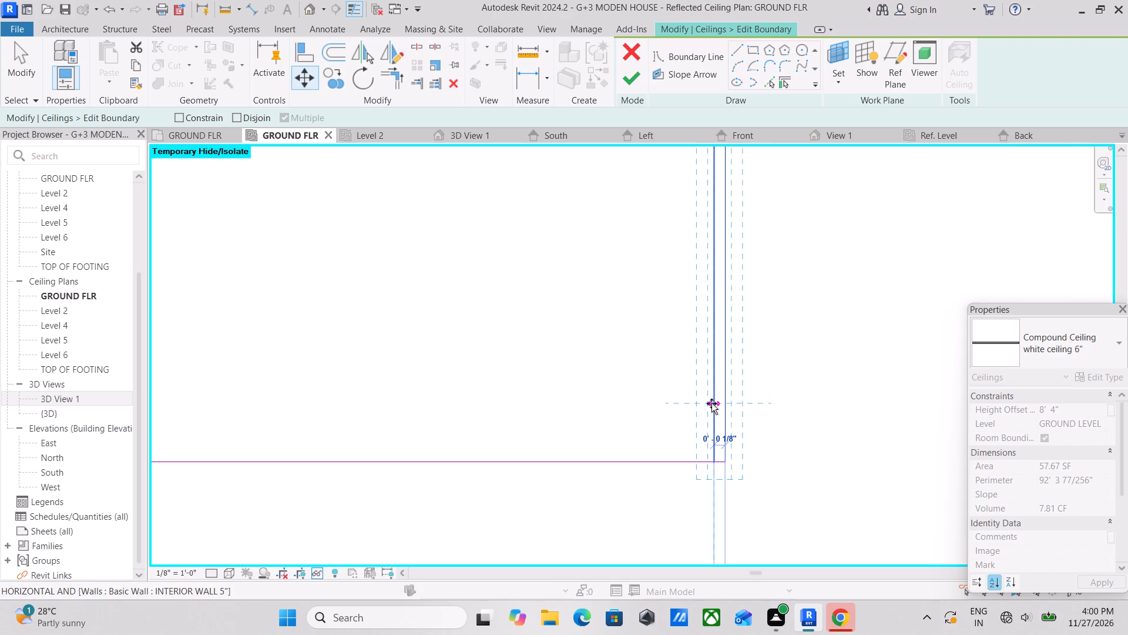
{"action": "left_click", "coordinate": [711, 403]}
{"action": "scroll", "coordinate": [711, 403], "scroll_direction": "down", "scroll_amount": 9}
{"action": "key", "text": "Escape"}
Set the inner opening's east edge 1' 3" from the outer boundary's east edge.
{"action": "scroll", "coordinate": [706, 405], "scroll_direction": "down", "scroll_amount": 9}
{"action": "middle_click_drag", "start_coordinate": [673, 423], "coordinate": [698, 544]}
{"action": "middle_click_drag", "start_coordinate": [699, 380], "coordinate": [713, 547]}
{"action": "middle_click_drag", "start_coordinate": [703, 347], "coordinate": [713, 523]}
{"action": "scroll", "coordinate": [708, 340], "scroll_direction": "down", "scroll_amount": 2}
{"action": "middle_click_drag", "start_coordinate": [706, 370], "coordinate": [712, 574]}
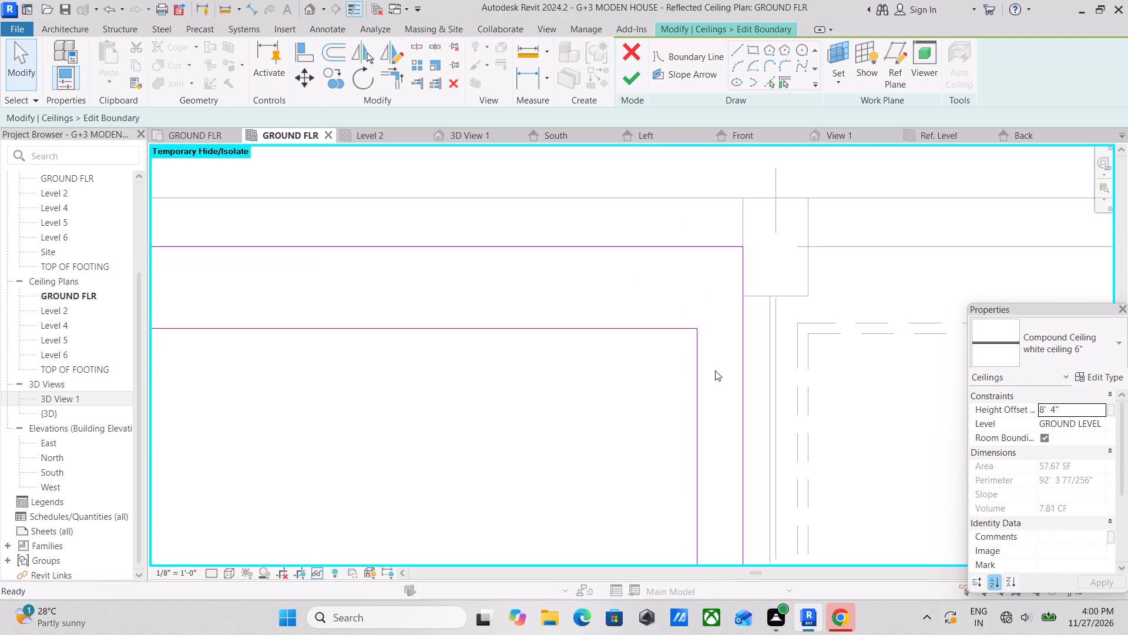
{"action": "scroll", "coordinate": [746, 310], "scroll_direction": "up", "scroll_amount": 2}
{"action": "scroll", "coordinate": [690, 411], "scroll_direction": "down", "scroll_amount": 1}
{"action": "middle_click_drag", "start_coordinate": [689, 412], "coordinate": [751, 299]}
{"action": "scroll", "coordinate": [741, 300], "scroll_direction": "down", "scroll_amount": 4}
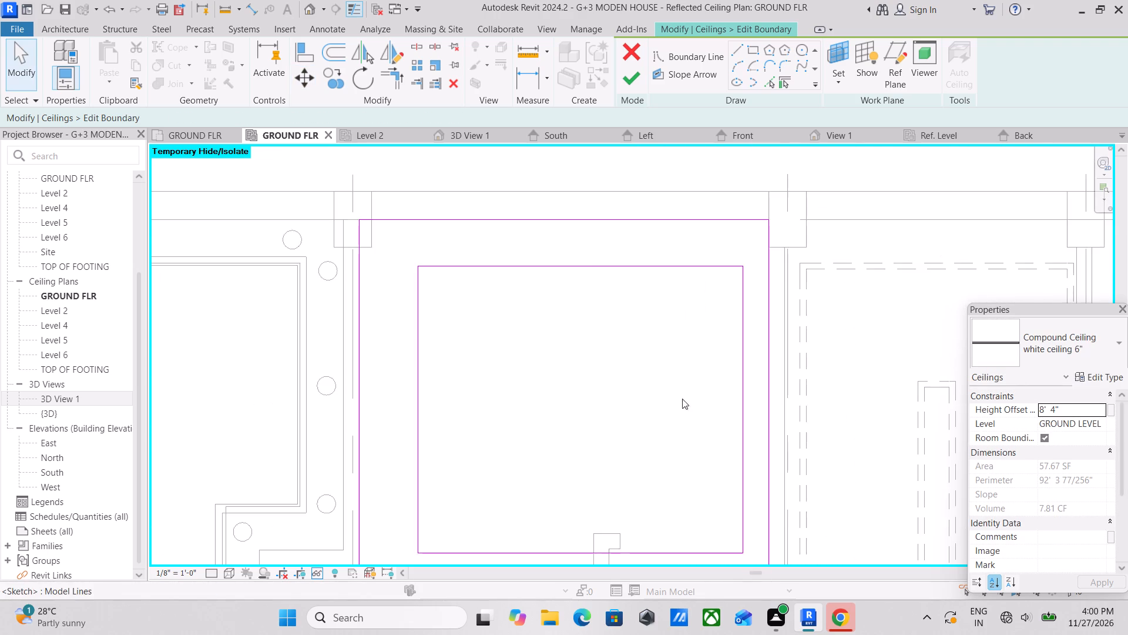
{"action": "scroll", "coordinate": [682, 399], "scroll_direction": "down", "scroll_amount": 3}
{"action": "middle_click_drag", "start_coordinate": [642, 406], "coordinate": [682, 351]}
{"action": "left_click", "coordinate": [757, 377]}
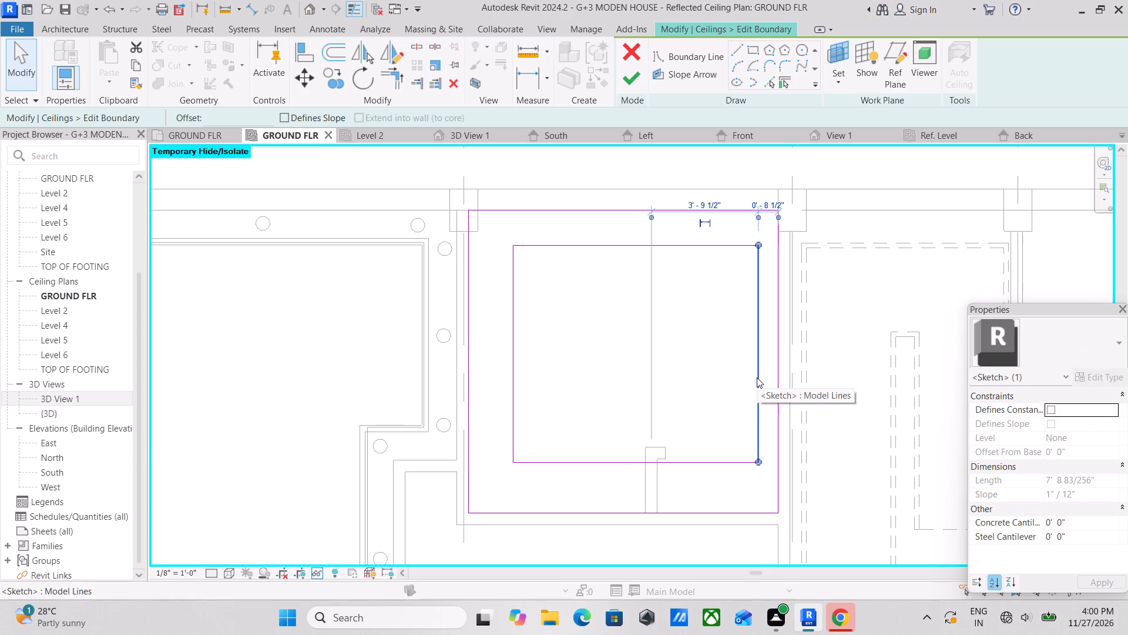
{"action": "left_click", "coordinate": [768, 200]}
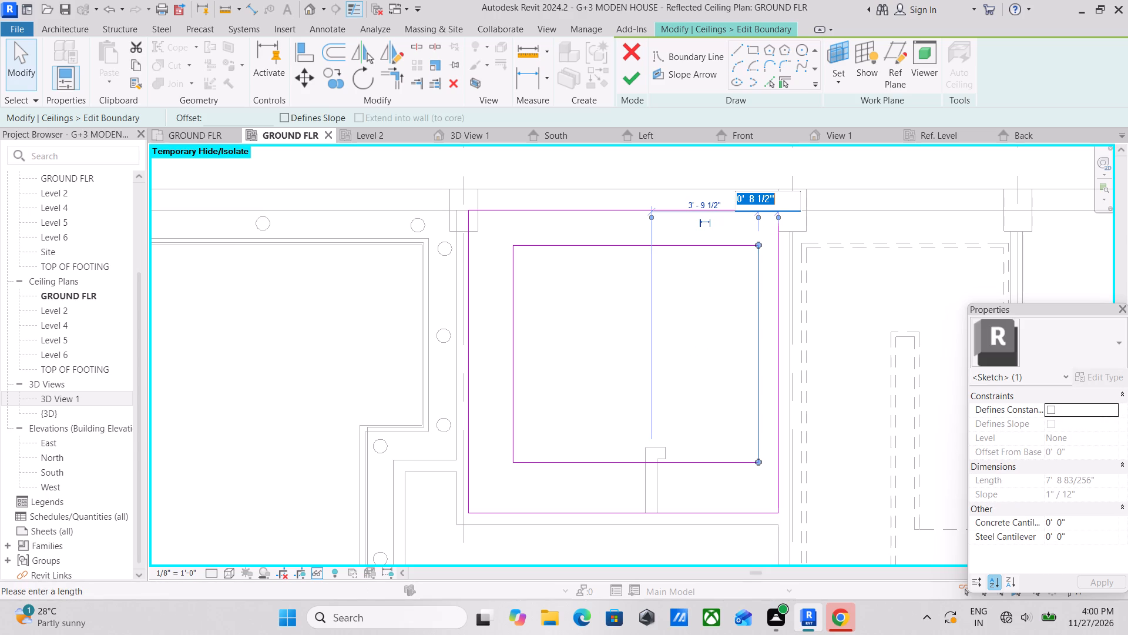
{"action": "type", "text": "1'"}
{"action": "key", "text": "3"}
{"action": "key", "text": "Return"}
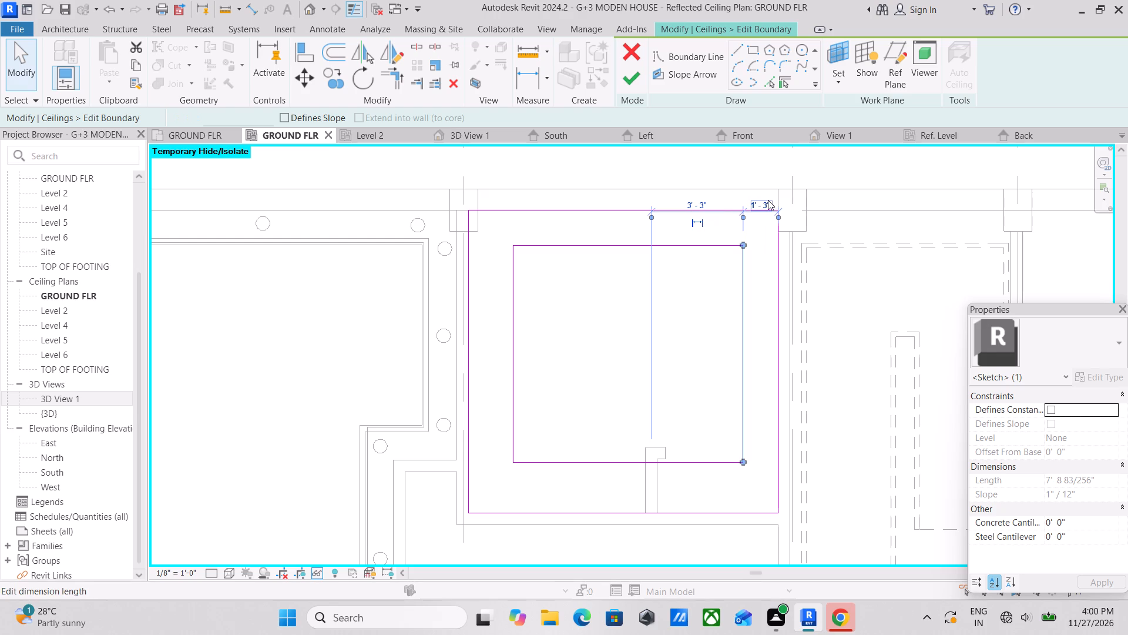
{"action": "key", "text": "Escape"}
Set the inner opening's west edge 1' 3" from the outer boundary's west edge.
{"action": "scroll", "coordinate": [751, 308], "scroll_direction": "down", "scroll_amount": 2}
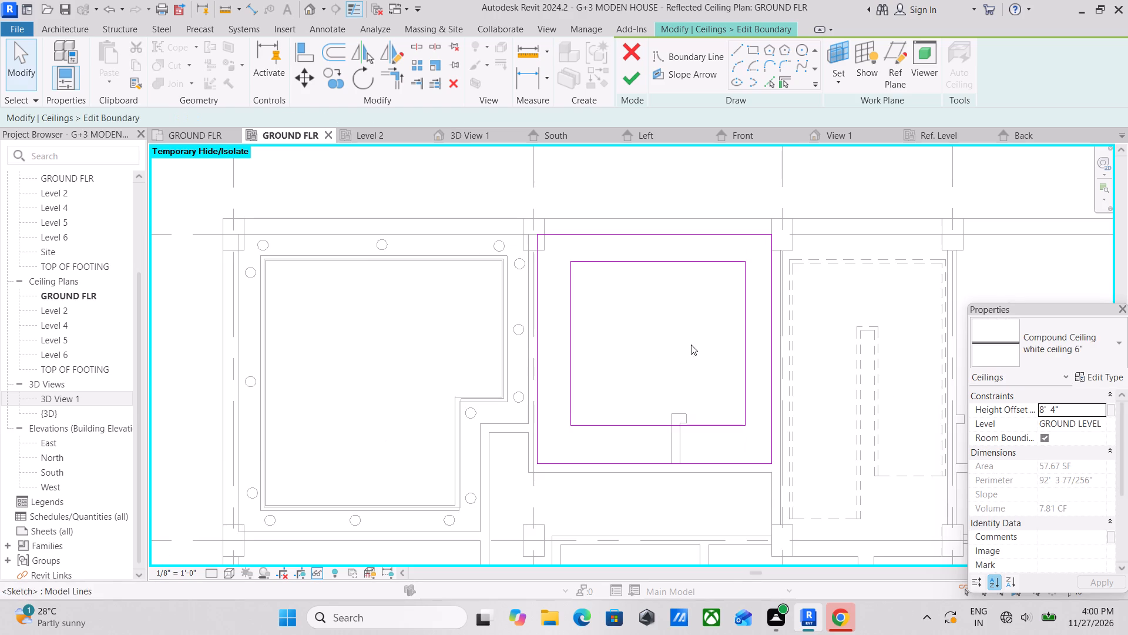
{"action": "middle_click_drag", "start_coordinate": [630, 339], "coordinate": [669, 342]}
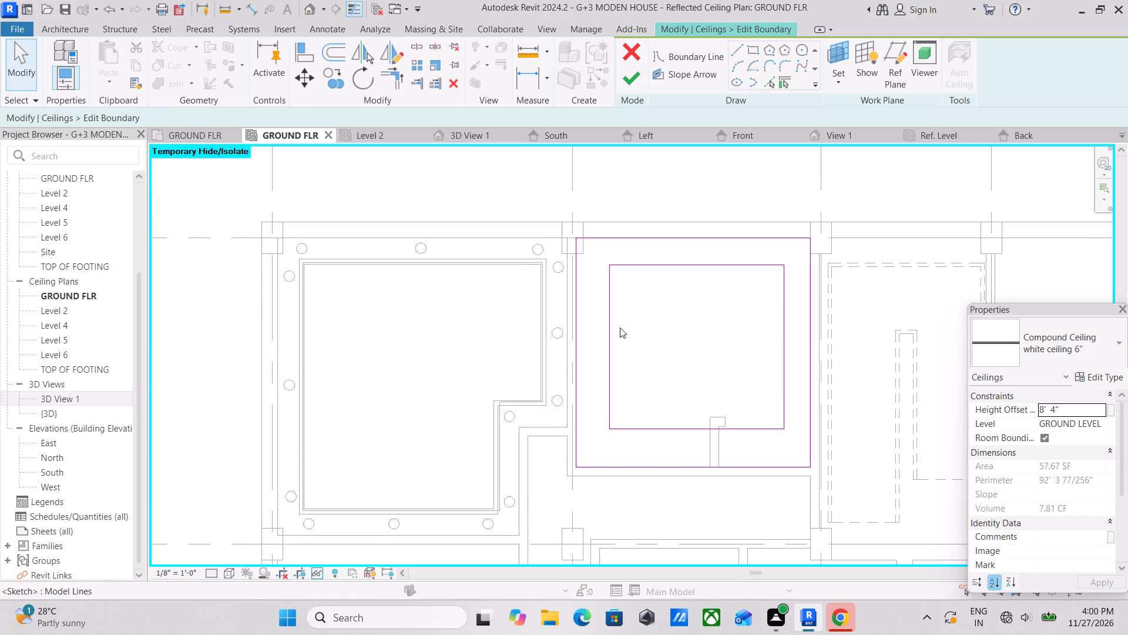
{"action": "left_click", "coordinate": [607, 339]}
{"action": "left_click", "coordinate": [589, 455]}
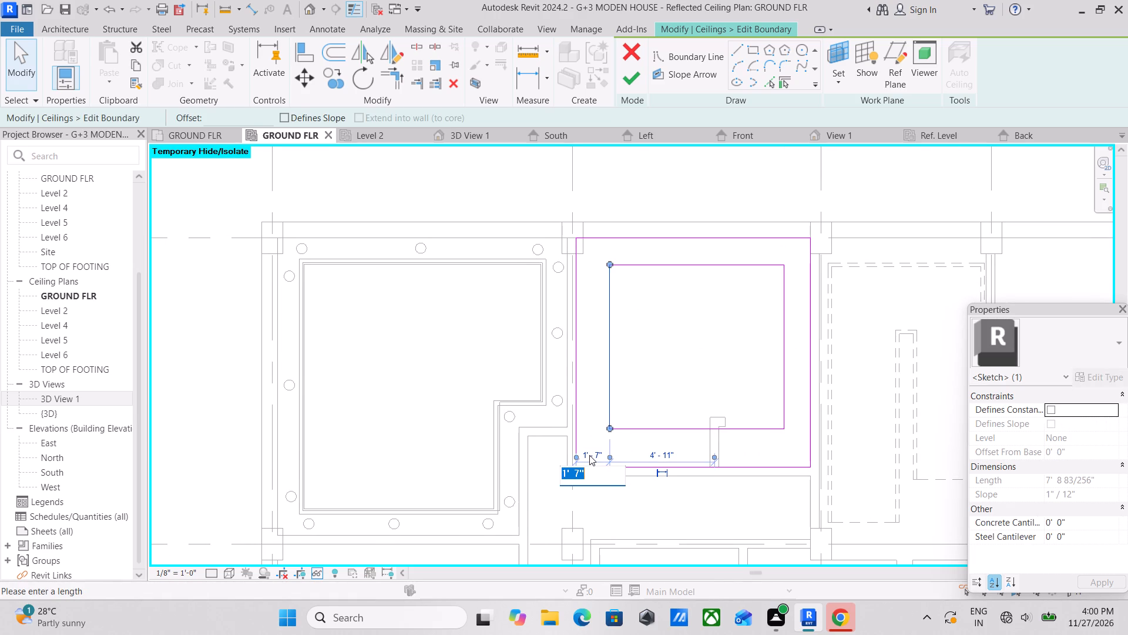
{"action": "type", "text": "1'3"}
{"action": "key", "text": "Return"}
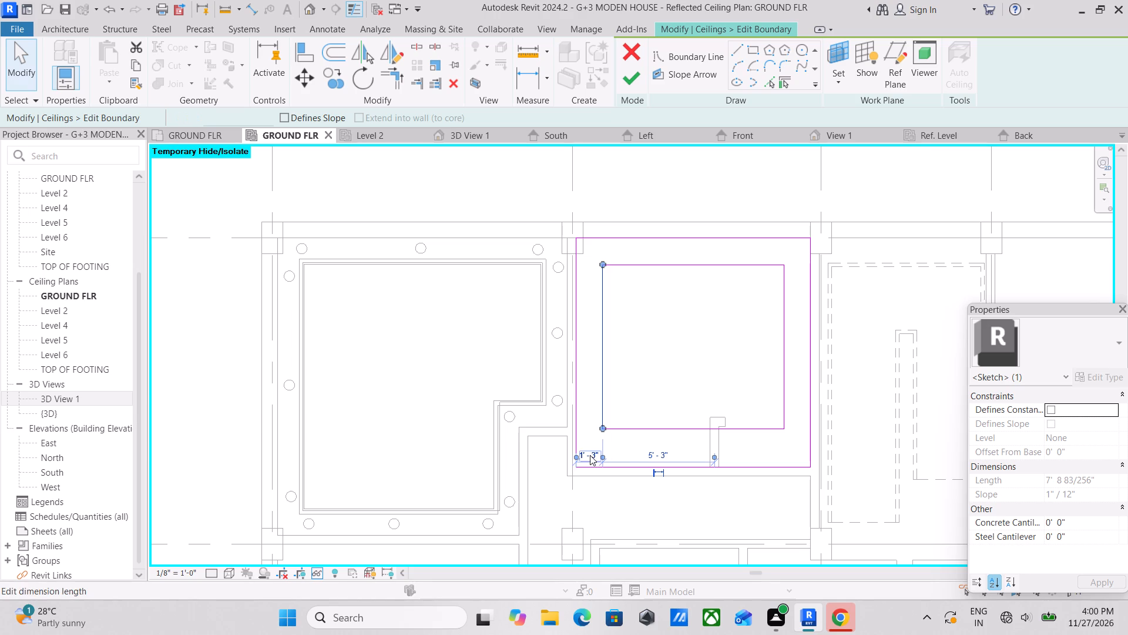
{"action": "key", "text": "Escape"}
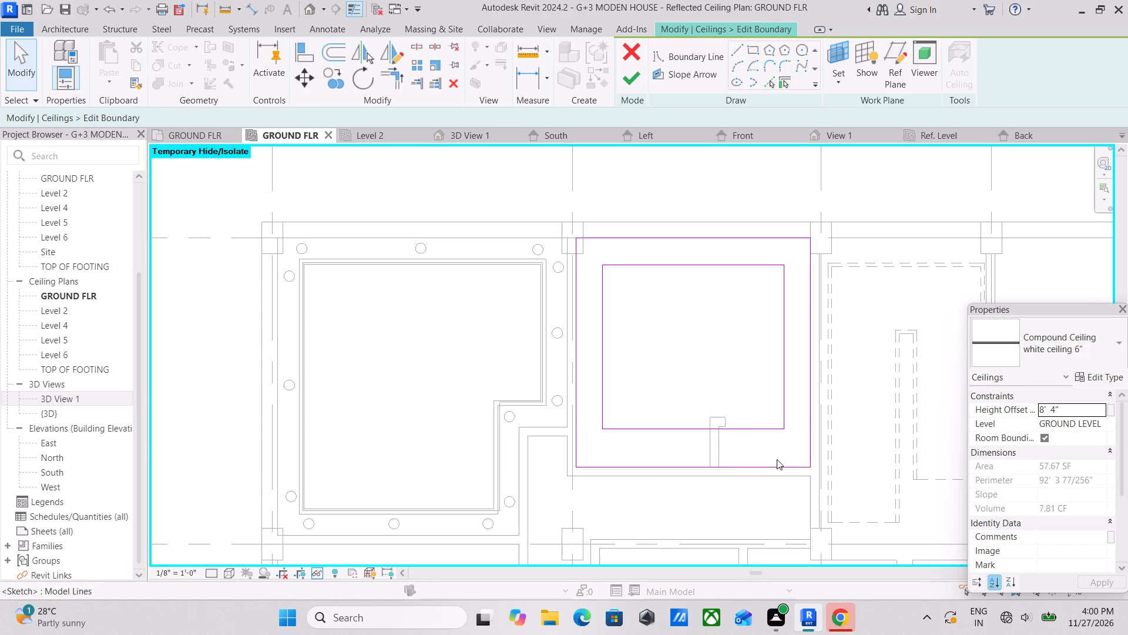
Set the inner opening's south edge 1' 3" from the outer boundary's south edge.
{"action": "left_click", "coordinate": [774, 430]}
{"action": "scroll", "coordinate": [801, 463], "scroll_direction": "up", "scroll_amount": 2}
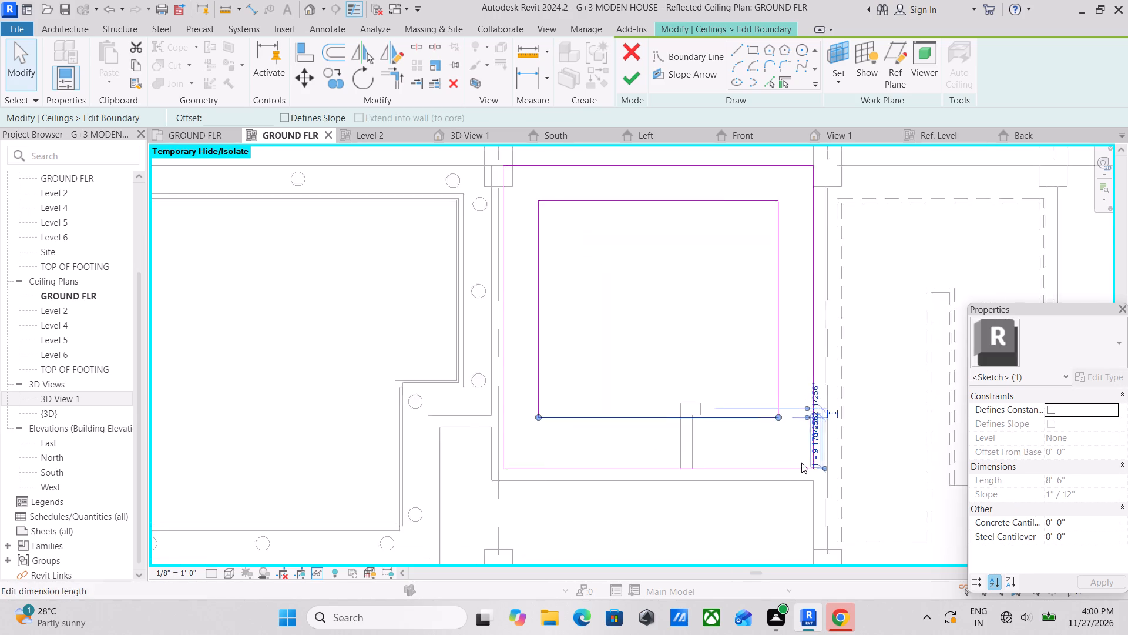
{"action": "scroll", "coordinate": [801, 463], "scroll_direction": "up", "scroll_amount": 5}
{"action": "left_click", "coordinate": [837, 427]}
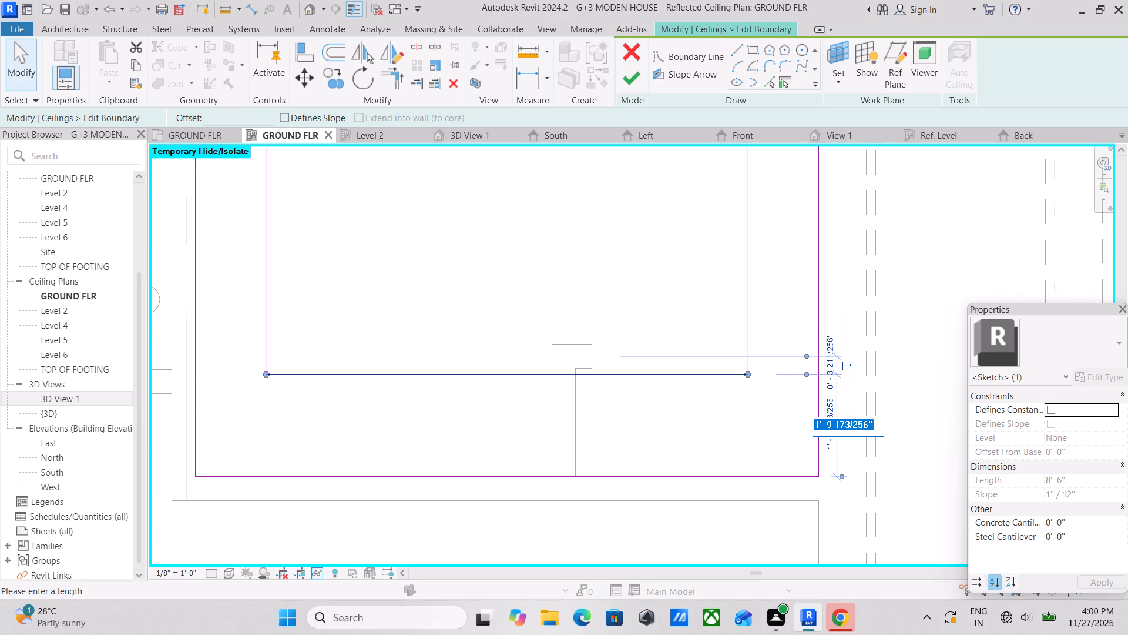
{"action": "type", "text": "1'3"}
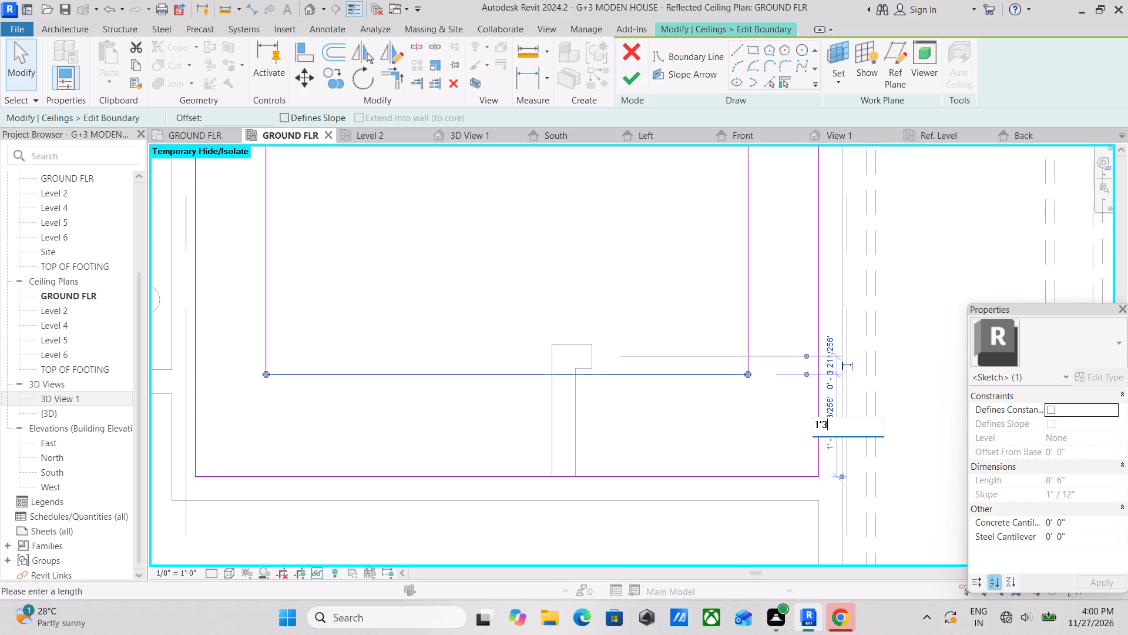
{"action": "key", "text": "Return"}
{"action": "scroll", "coordinate": [837, 427], "scroll_direction": "down", "scroll_amount": 3}
{"action": "key", "text": "Escape"}
Check the inner opening's edges for their spacing from the outer boundary.
{"action": "middle_click_drag", "start_coordinate": [579, 423], "coordinate": [584, 459]}
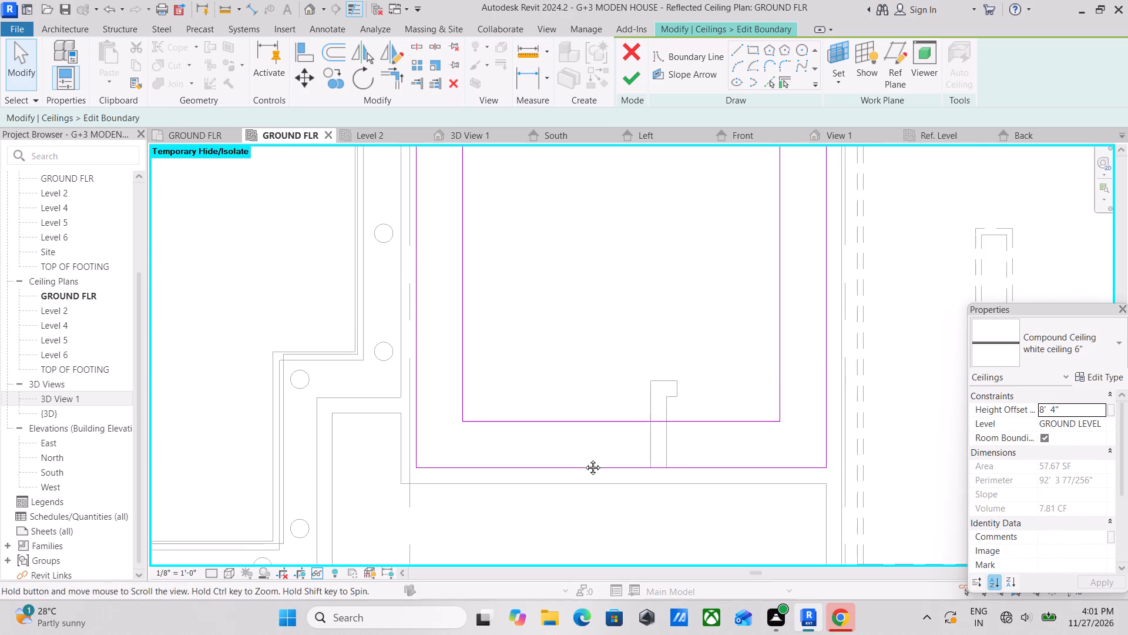
{"action": "middle_click_drag", "start_coordinate": [584, 459], "coordinate": [590, 526]}
{"action": "middle_click_drag", "start_coordinate": [621, 429], "coordinate": [627, 493]}
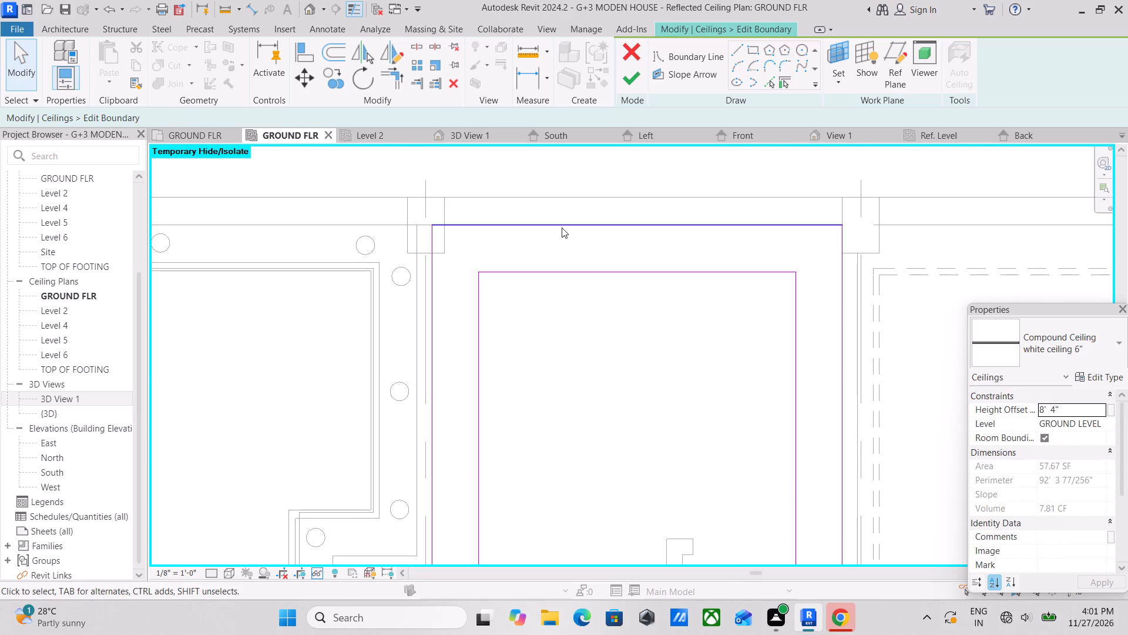
{"action": "left_click", "coordinate": [578, 272]}
{"action": "key", "text": "Escape"}
{"action": "middle_click_drag", "start_coordinate": [537, 346], "coordinate": [568, 250]}
{"action": "left_click", "coordinate": [512, 348]}
{"action": "key", "text": "Escape"}
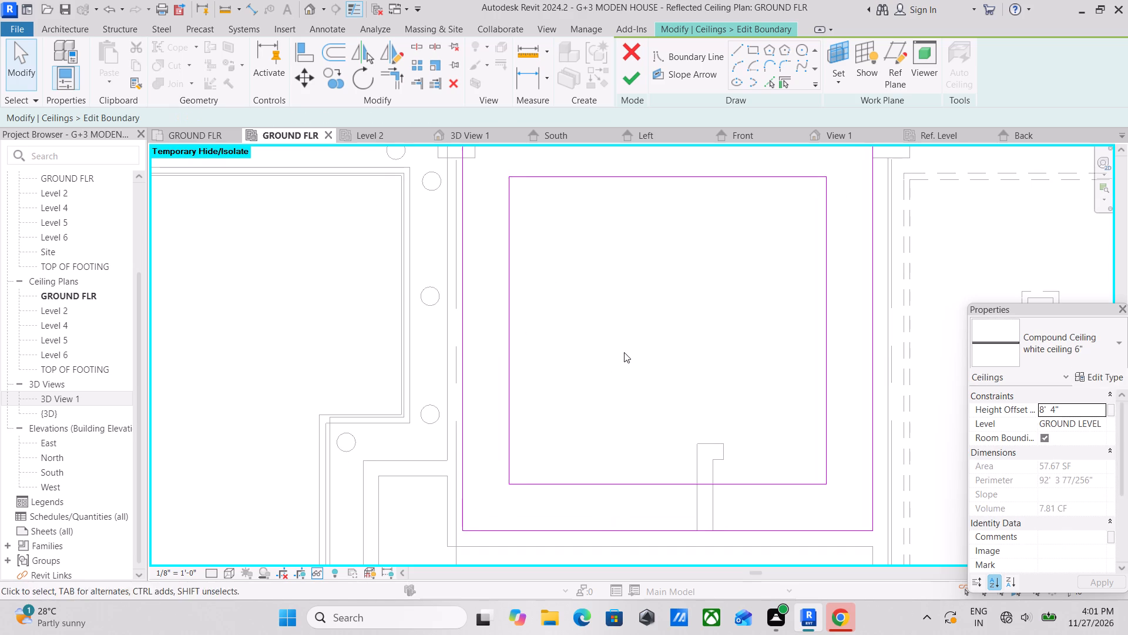
{"action": "middle_click_drag", "start_coordinate": [624, 352], "coordinate": [556, 323]}
{"action": "left_click", "coordinate": [555, 459]}
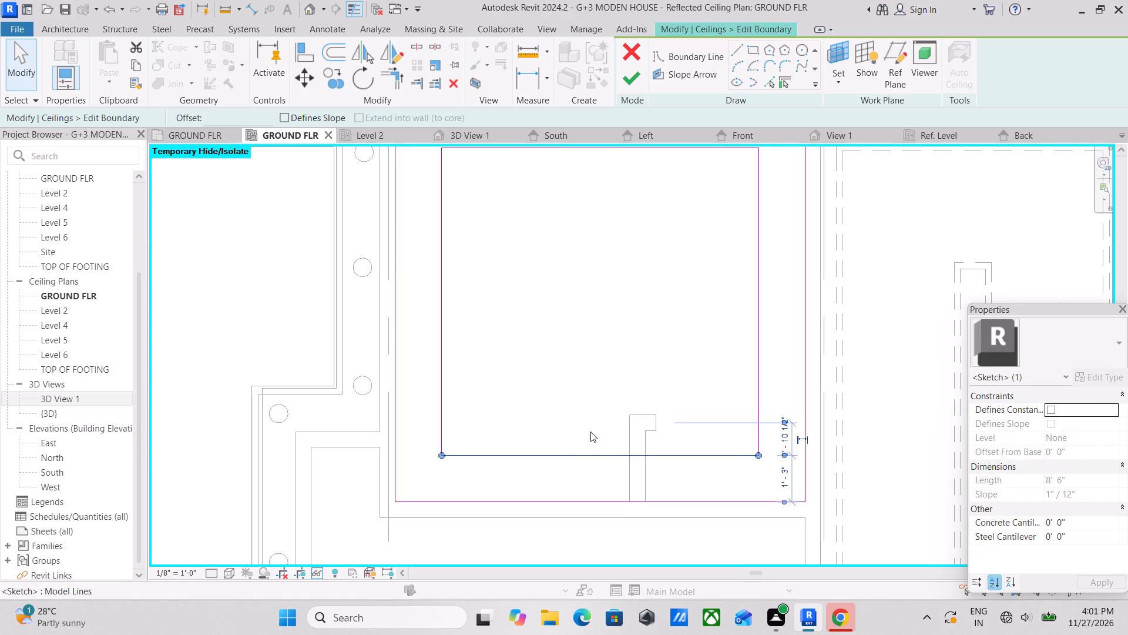
{"action": "middle_click_drag", "start_coordinate": [590, 432], "coordinate": [515, 487]}
{"action": "key", "text": "Escape"}
{"action": "left_click", "coordinate": [680, 332]}
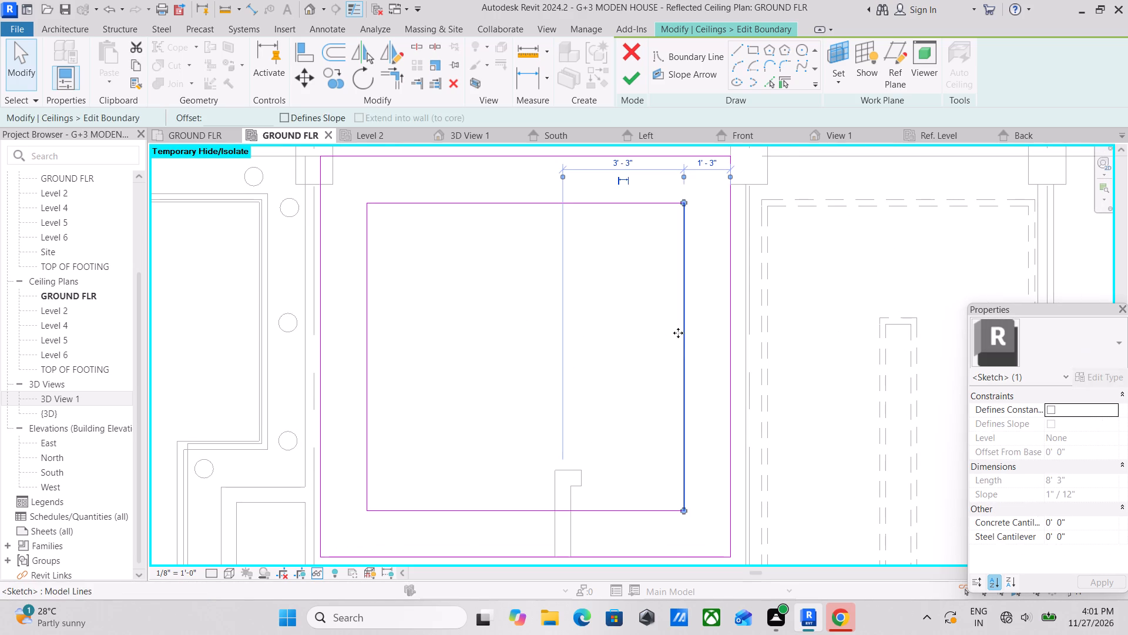
{"action": "middle_click_drag", "start_coordinate": [677, 337], "coordinate": [676, 407]}
{"action": "key", "text": "Escape"}
{"action": "left_click", "coordinate": [574, 275]}
{"action": "key", "text": "Escape"}
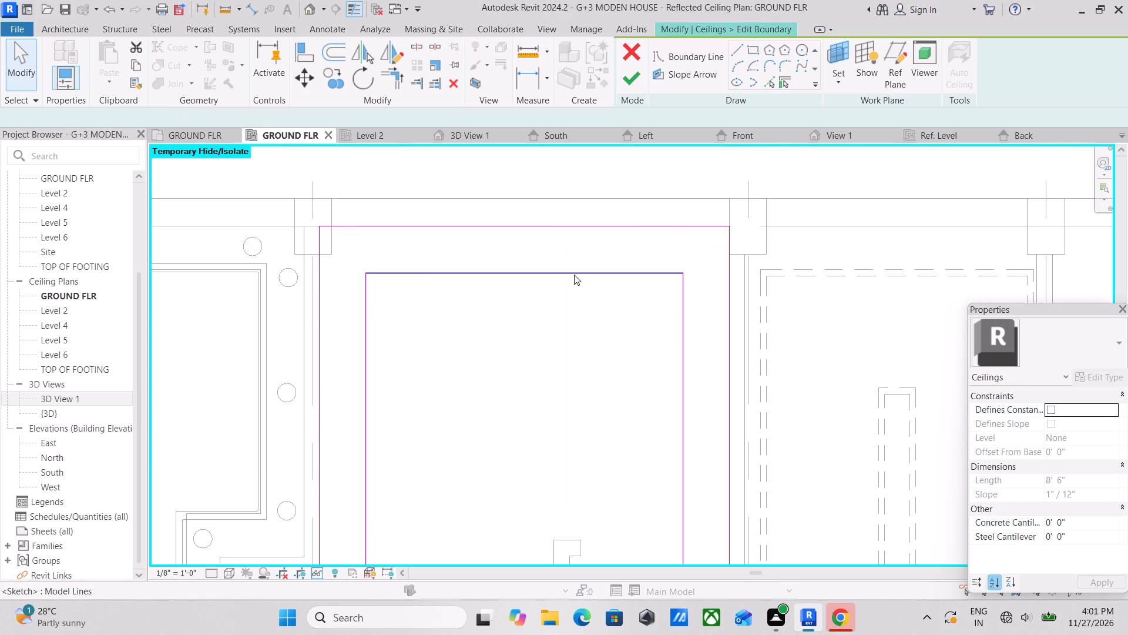
Finish the ceiling boundary sketch for BED ROOM 4's border and clear the selection.
{"action": "scroll", "coordinate": [574, 275], "scroll_direction": "down", "scroll_amount": 3}
{"action": "middle_click_drag", "start_coordinate": [552, 351], "coordinate": [682, 366]}
{"action": "scroll", "coordinate": [670, 347], "scroll_direction": "down", "scroll_amount": 4}
{"action": "middle_click_drag", "start_coordinate": [670, 347], "coordinate": [573, 330]}
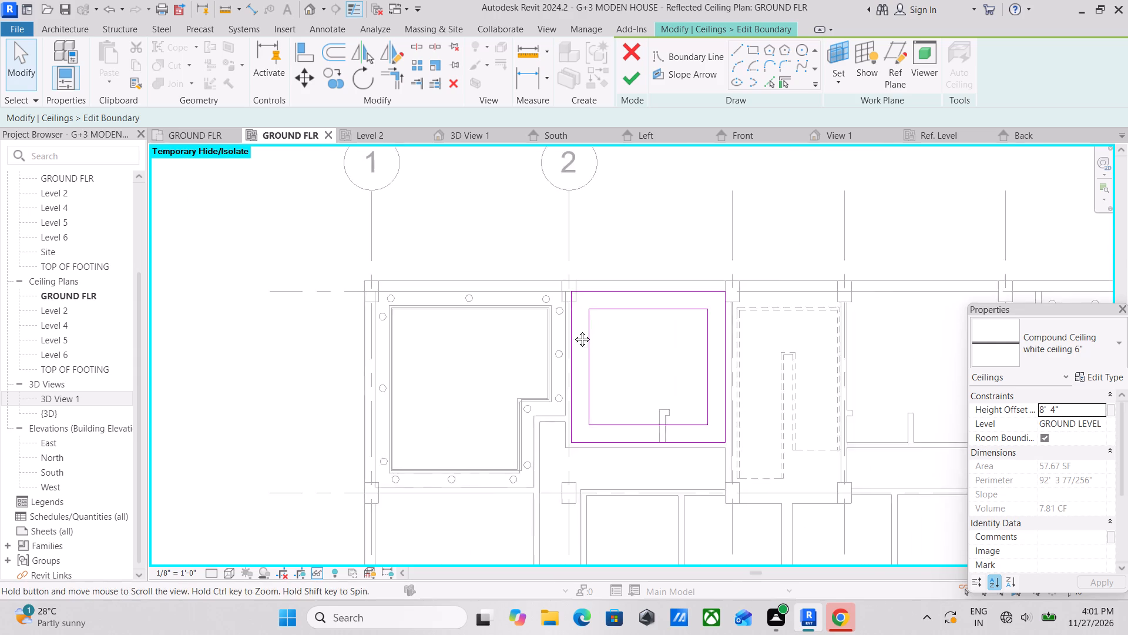
{"action": "middle_click_drag", "start_coordinate": [573, 330], "coordinate": [481, 327]}
{"action": "scroll", "coordinate": [526, 330], "scroll_direction": "up", "scroll_amount": 1}
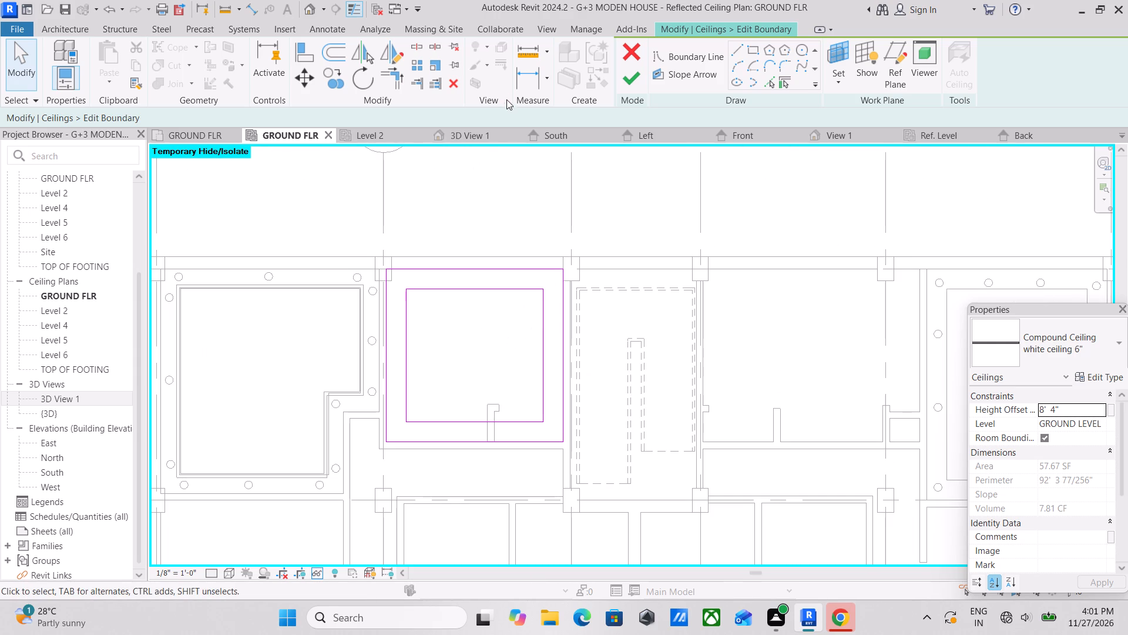
{"action": "left_click", "coordinate": [628, 83]}
{"action": "key", "text": "Escape"}
Place a light like the adjacent bedroom's in the border's northwest corner, about 1' 2" from the west wall's centre and 1' 0 1/2" from the north wall's centre.
{"action": "scroll", "coordinate": [311, 427], "scroll_direction": "up", "scroll_amount": 2}
{"action": "scroll", "coordinate": [415, 355], "scroll_direction": "up", "scroll_amount": 1}
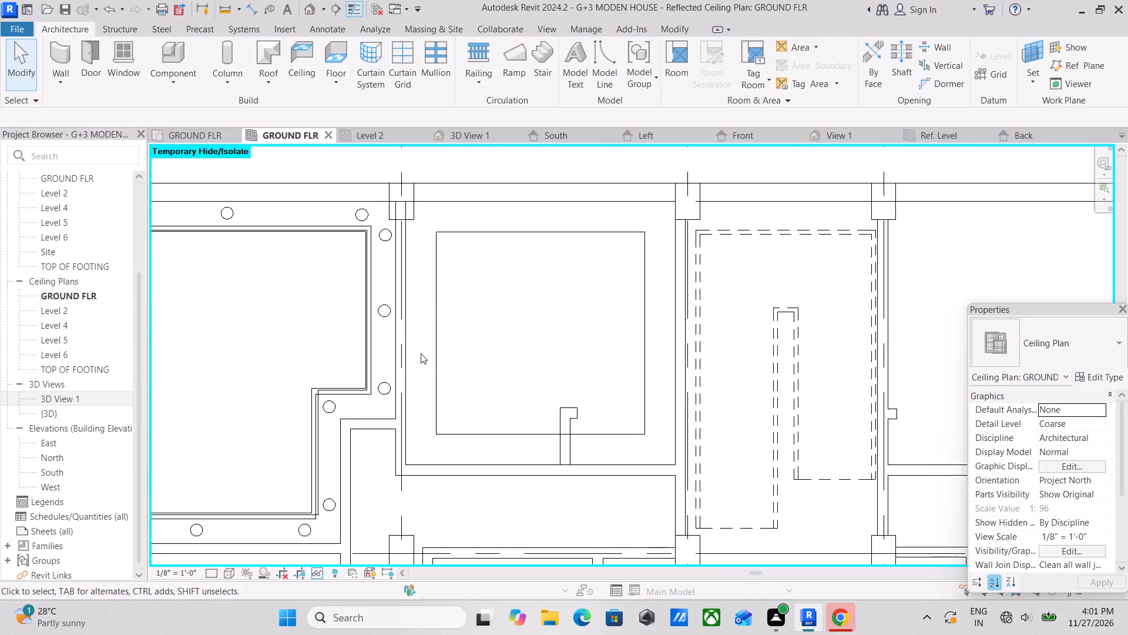
{"action": "middle_click_drag", "start_coordinate": [426, 352], "coordinate": [482, 396]}
{"action": "middle_click_drag", "start_coordinate": [515, 312], "coordinate": [593, 360]}
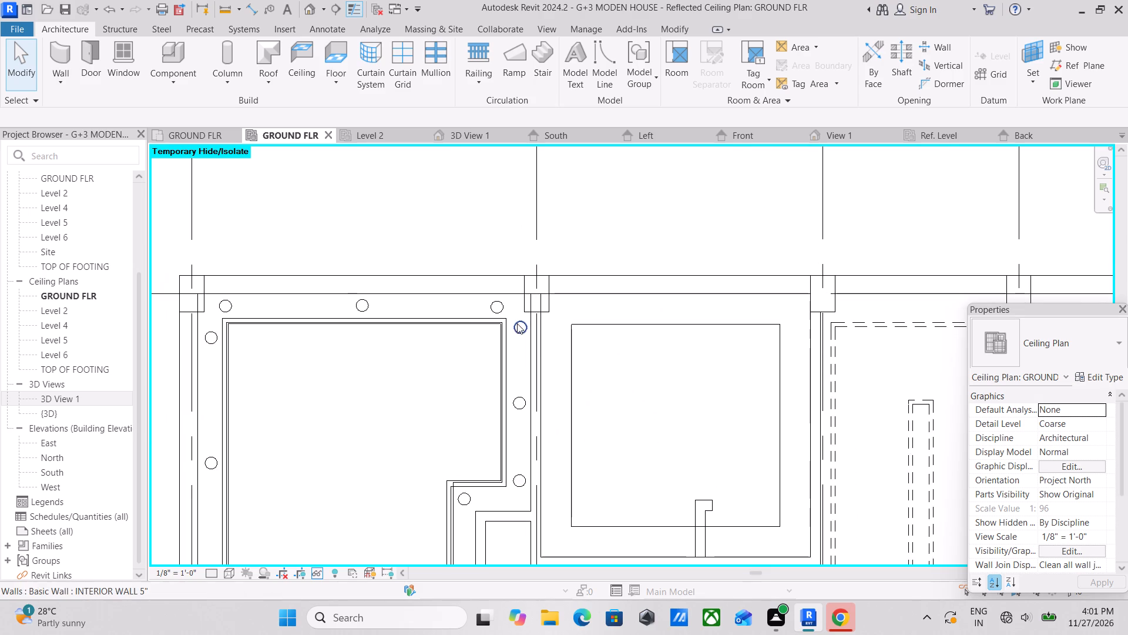
{"action": "left_click", "coordinate": [519, 330]}
{"action": "middle_click_drag", "start_coordinate": [644, 372], "coordinate": [637, 399]}
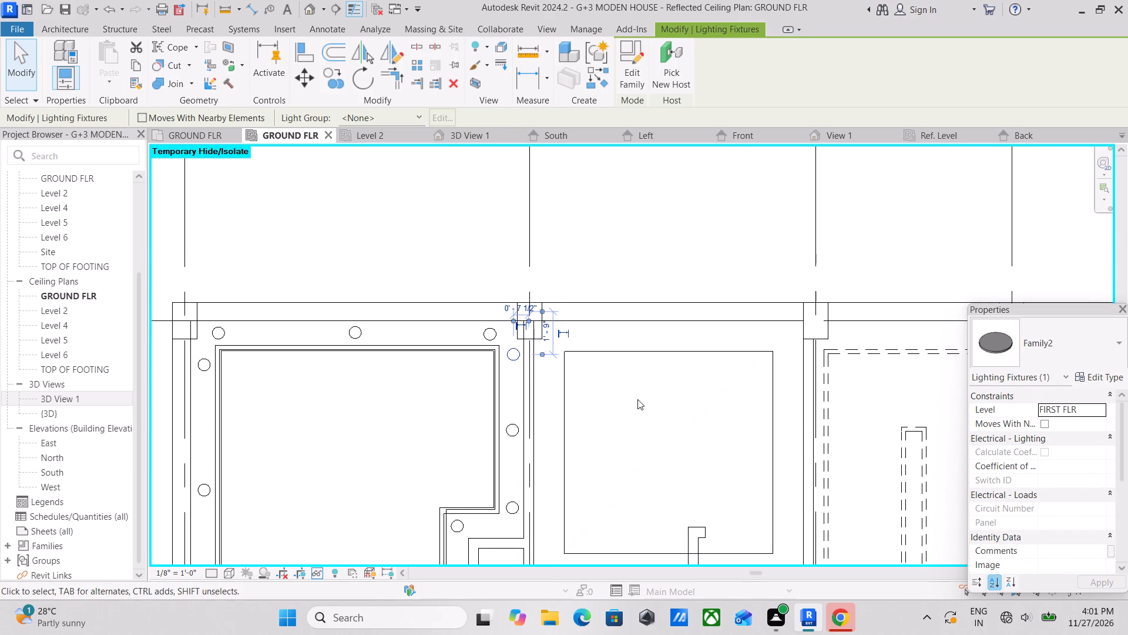
{"action": "type", "text": "CS"}
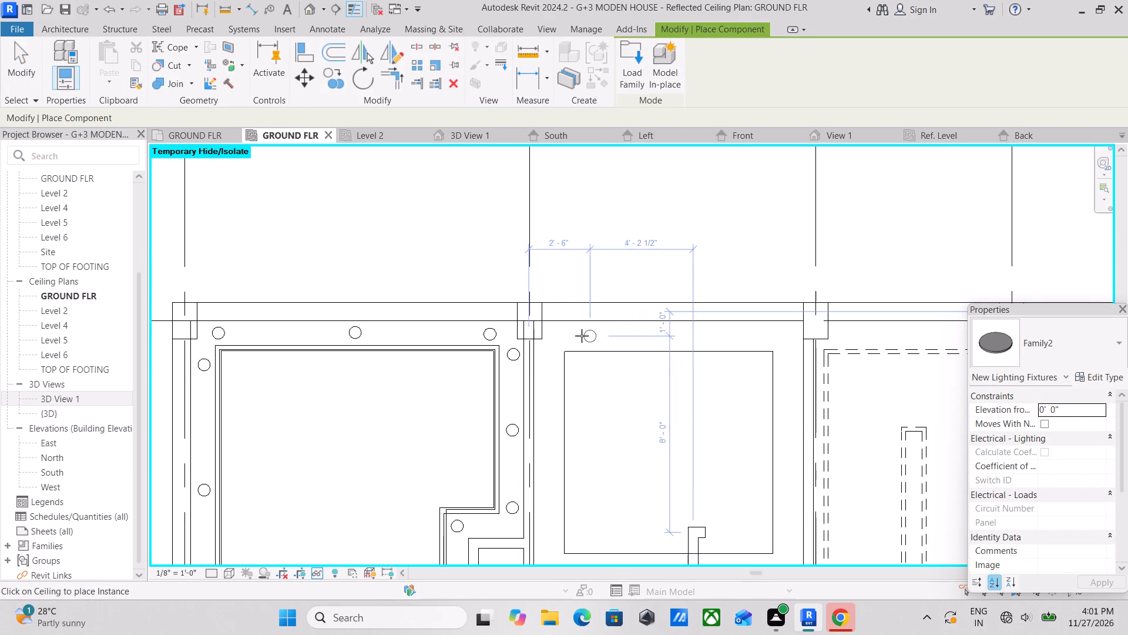
{"action": "scroll", "coordinate": [553, 342], "scroll_direction": "up", "scroll_amount": 5}
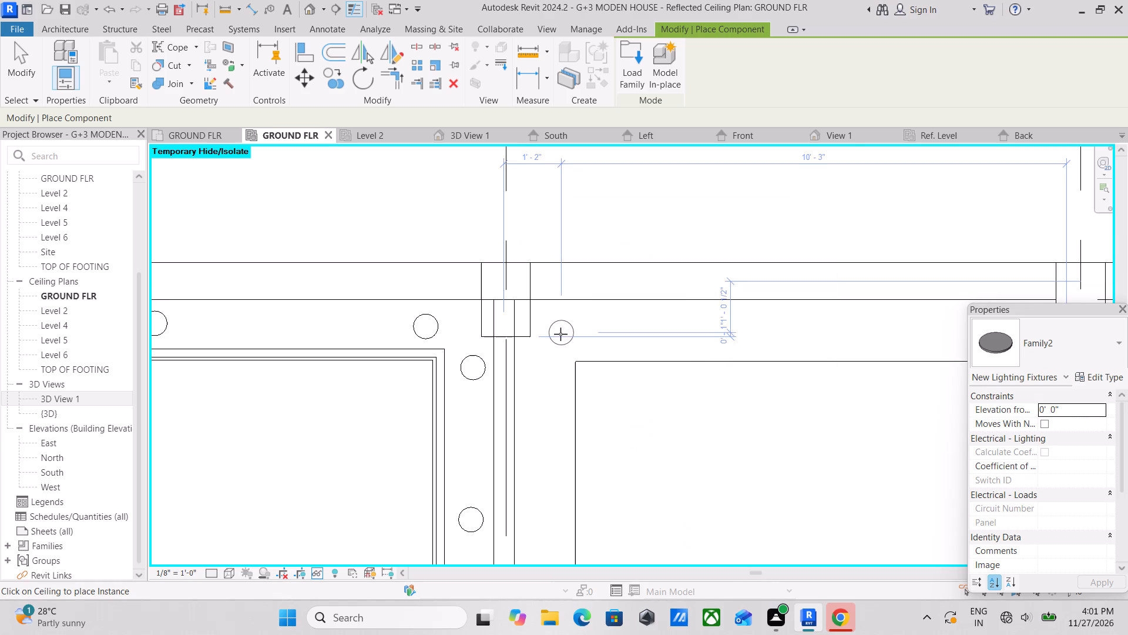
{"action": "left_click", "coordinate": [560, 331]}
{"action": "key", "text": "Escape"}
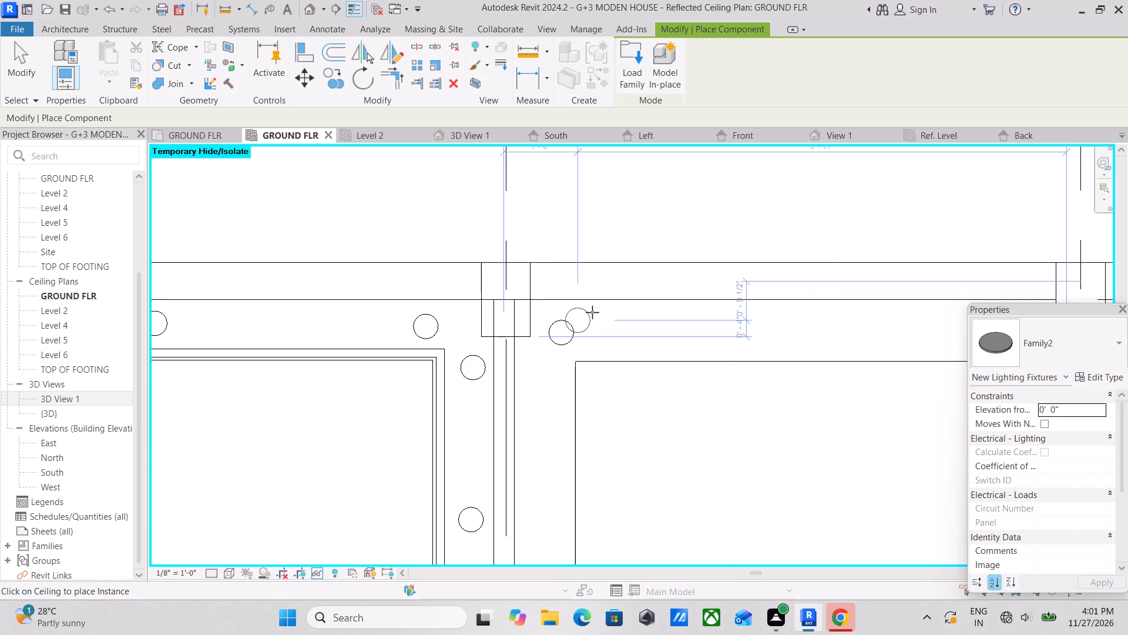
{"action": "key", "text": "Escape"}
{"action": "key", "text": "Escape"}
Array the northwest corner light east along the north border strip to the northeast corner, with 3 lights in total.
{"action": "scroll", "coordinate": [596, 305], "scroll_direction": "up", "scroll_amount": 3}
{"action": "left_click", "coordinate": [568, 342]}
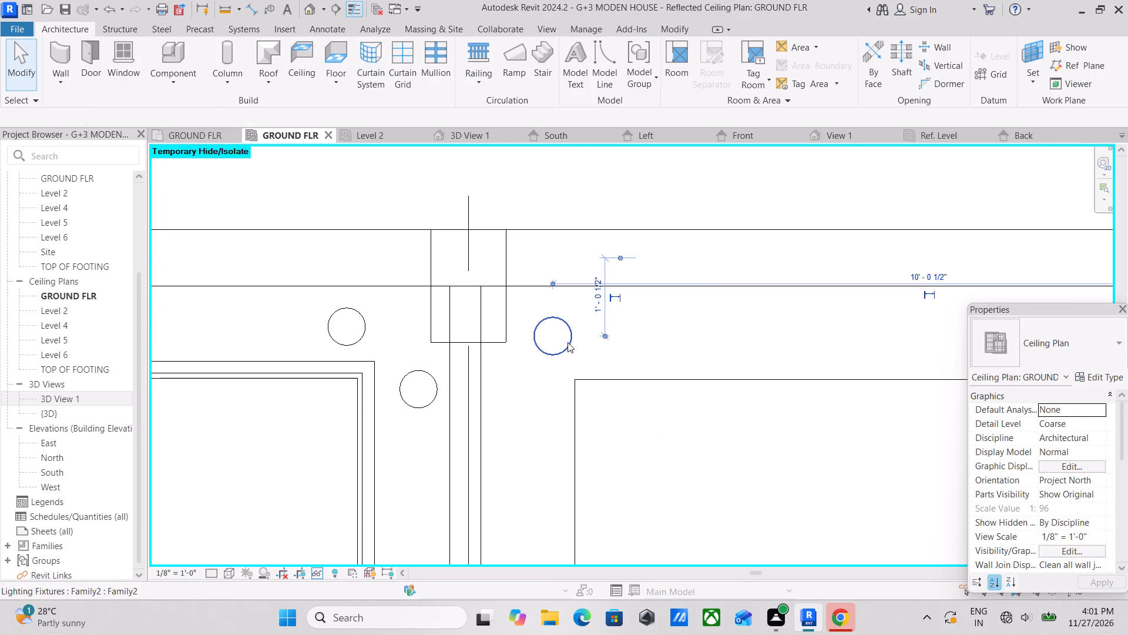
{"action": "type", "text": "AR"}
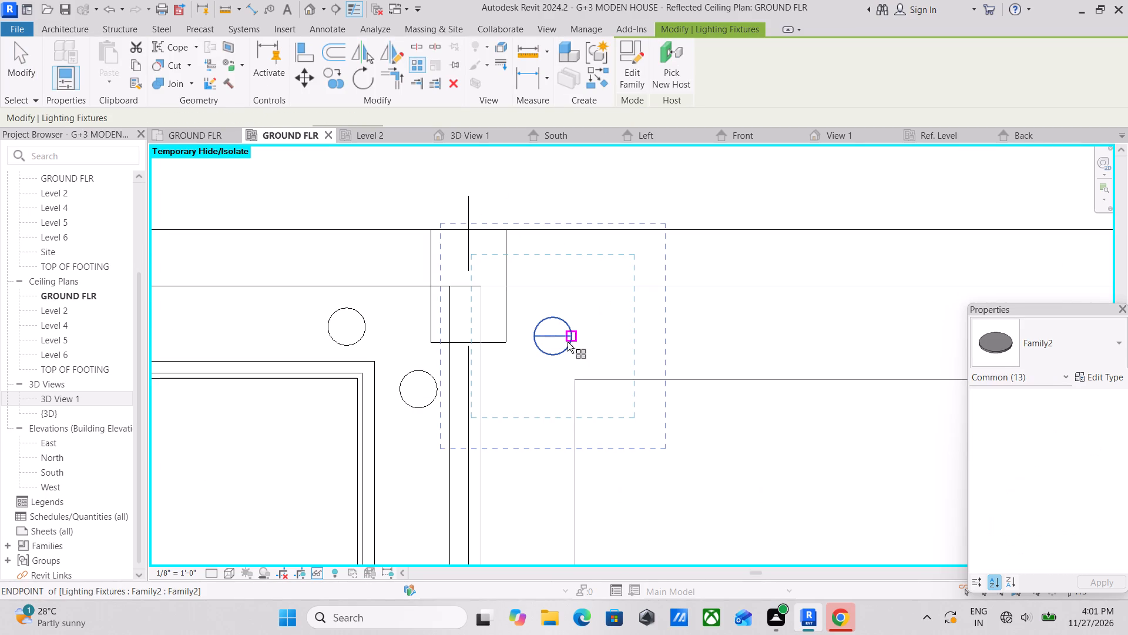
{"action": "left_click", "coordinate": [550, 331]}
{"action": "middle_click_drag", "start_coordinate": [770, 330], "coordinate": [538, 339]}
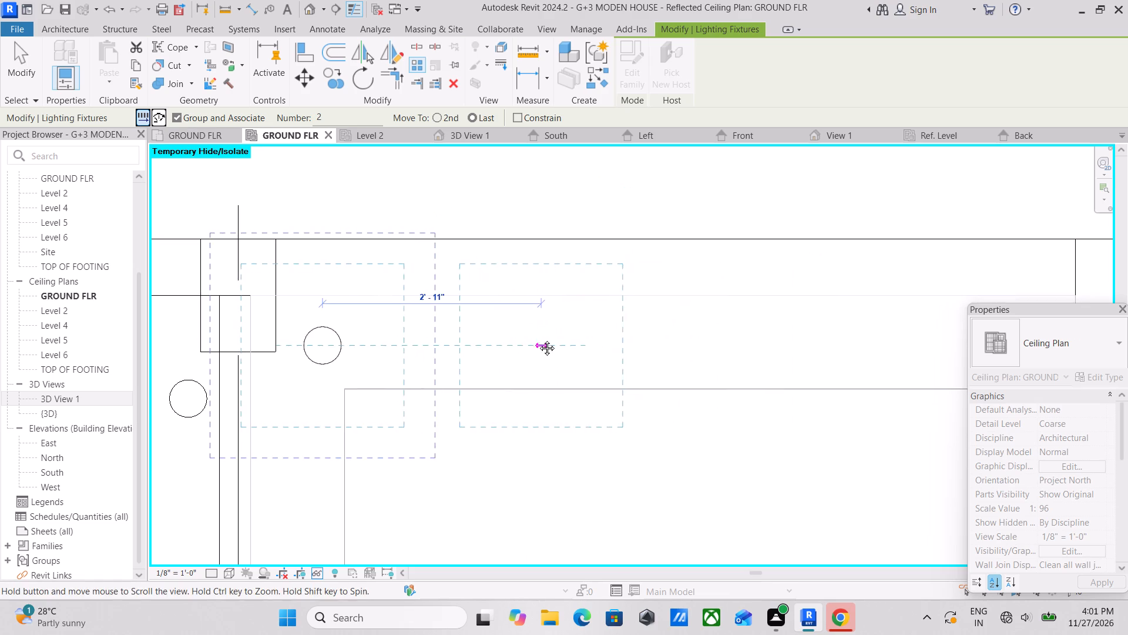
{"action": "middle_click_drag", "start_coordinate": [859, 332], "coordinate": [620, 340]}
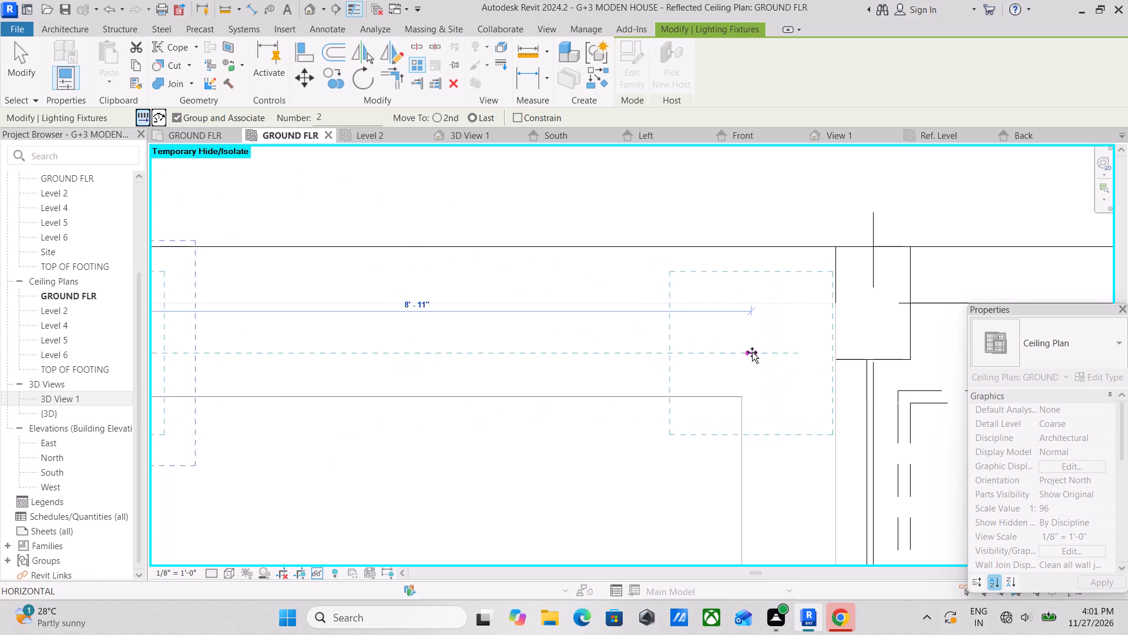
{"action": "left_click", "coordinate": [773, 352]}
{"action": "scroll", "coordinate": [773, 352], "scroll_direction": "down", "scroll_amount": 1}
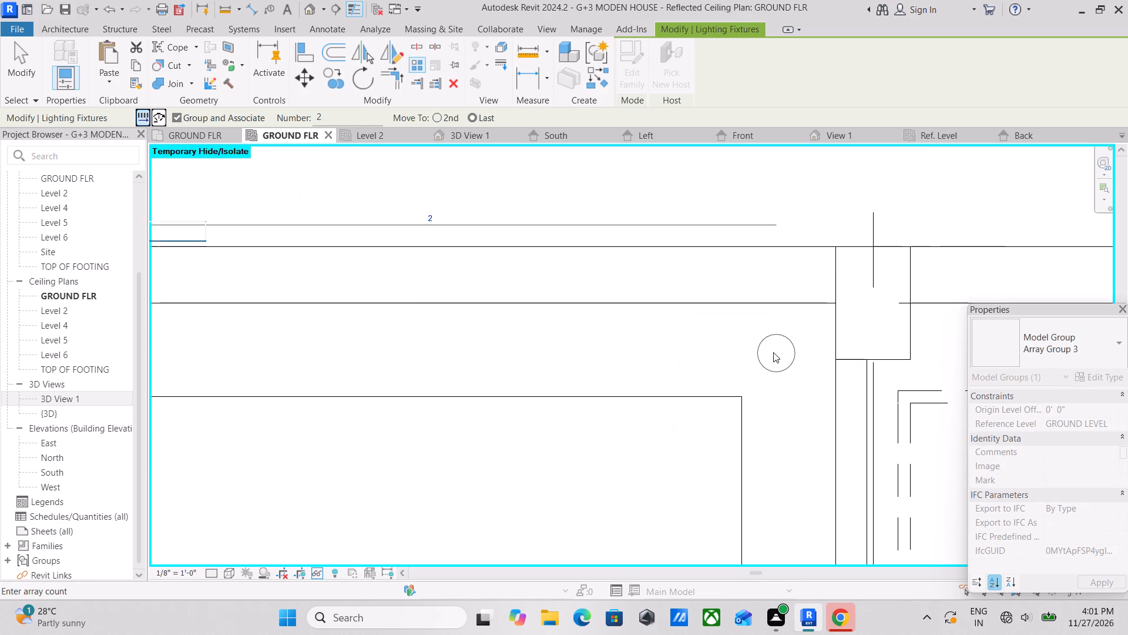
{"action": "scroll", "coordinate": [773, 352], "scroll_direction": "down", "scroll_amount": 2}
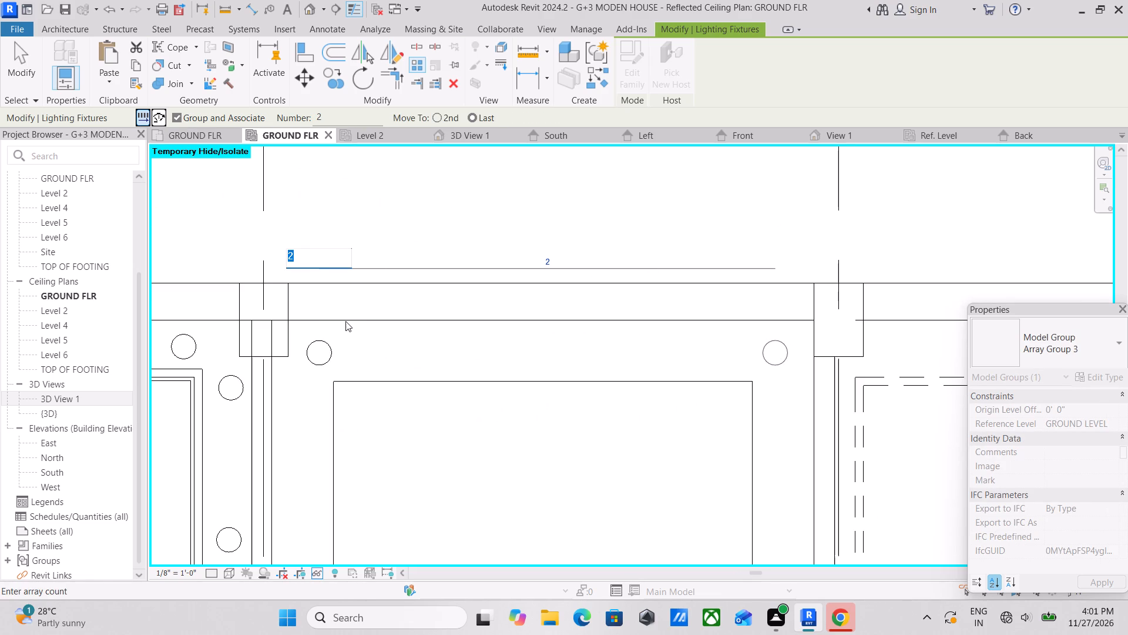
{"action": "key", "text": "3"}
{"action": "key", "text": "Return"}
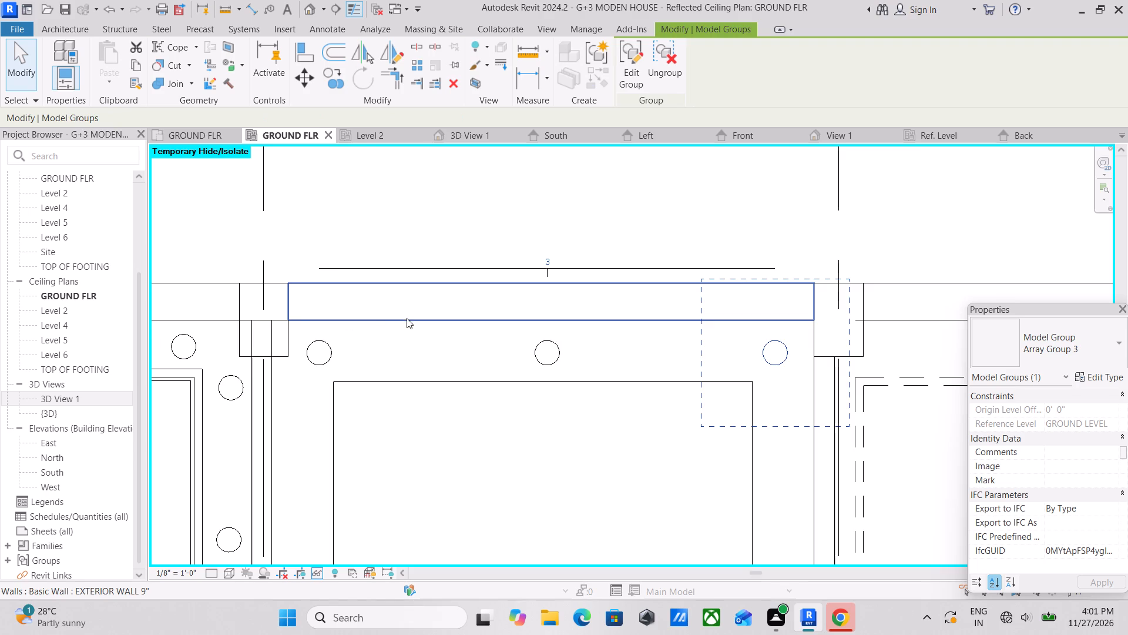
{"action": "scroll", "coordinate": [411, 316], "scroll_direction": "down", "scroll_amount": 2}
{"action": "key", "text": "Escape"}
Ungroup the northwest corner light from the north row's array.
{"action": "scroll", "coordinate": [479, 319], "scroll_direction": "down", "scroll_amount": 1}
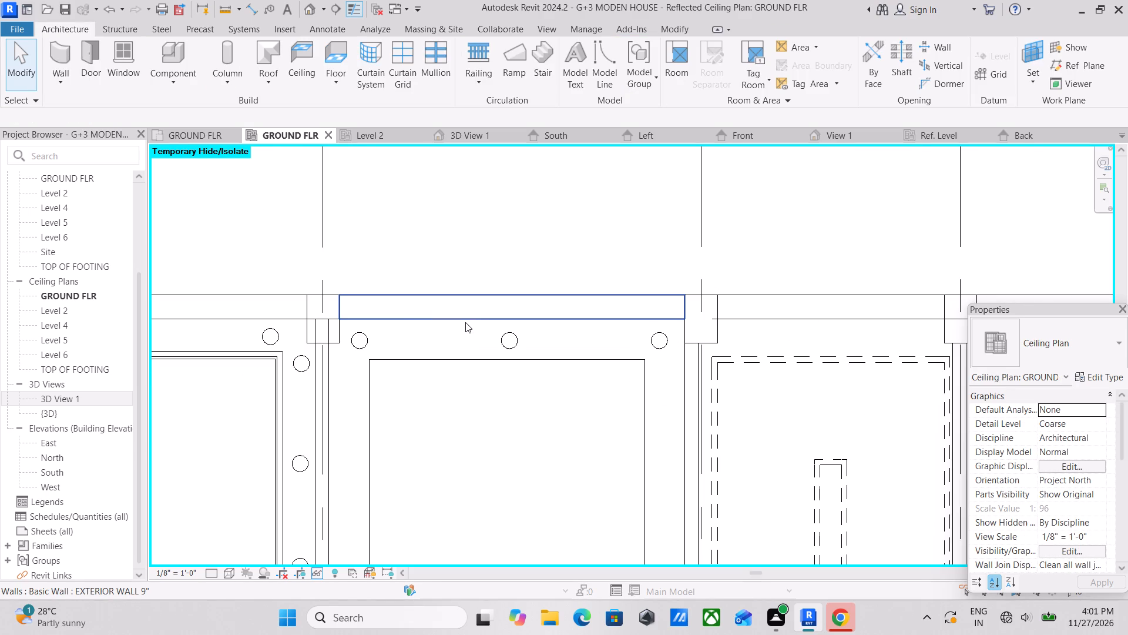
{"action": "scroll", "coordinate": [474, 319], "scroll_direction": "down", "scroll_amount": 2}
{"action": "middle_click_drag", "start_coordinate": [474, 319], "coordinate": [527, 270]}
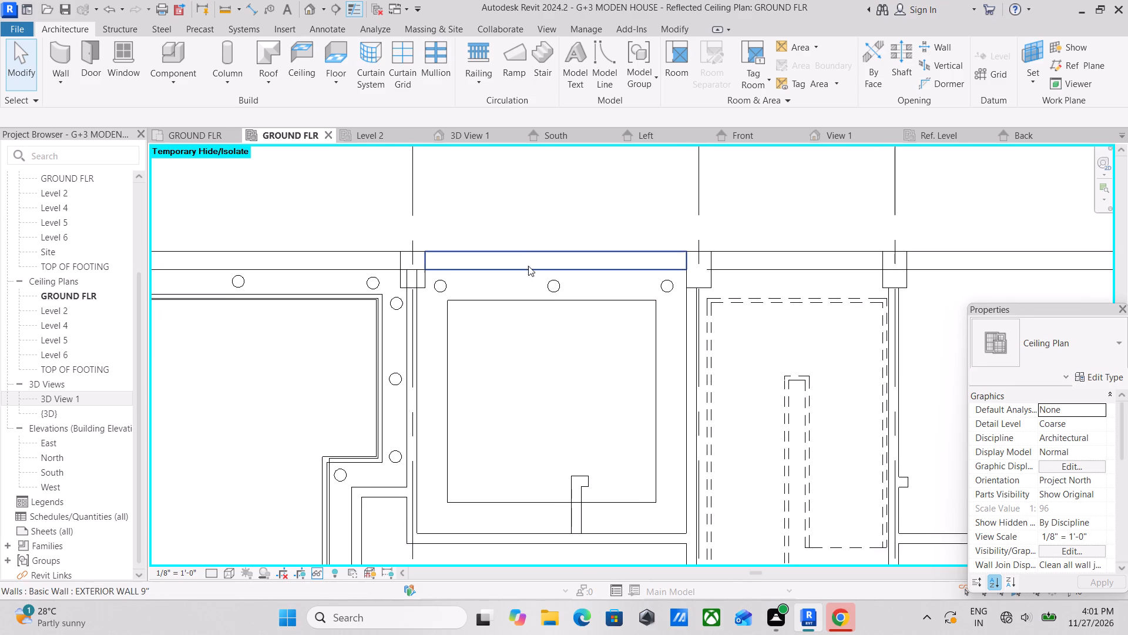
{"action": "scroll", "coordinate": [454, 298], "scroll_direction": "up", "scroll_amount": 2}
{"action": "key", "text": "Escape"}
{"action": "left_click", "coordinate": [438, 282]}
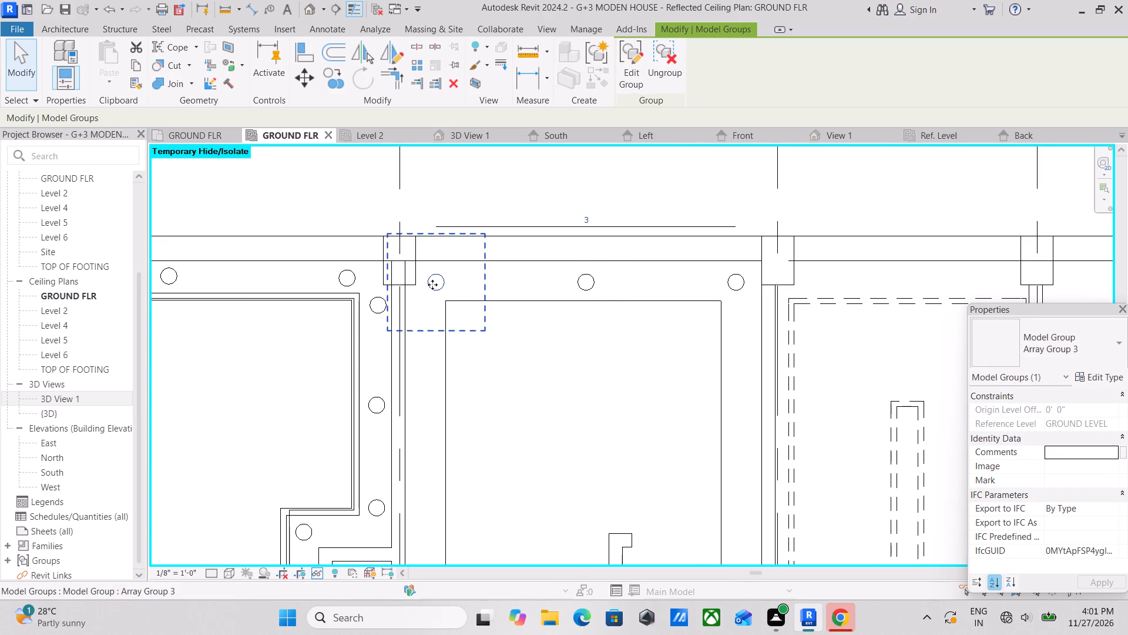
{"action": "left_click", "coordinate": [663, 41]}
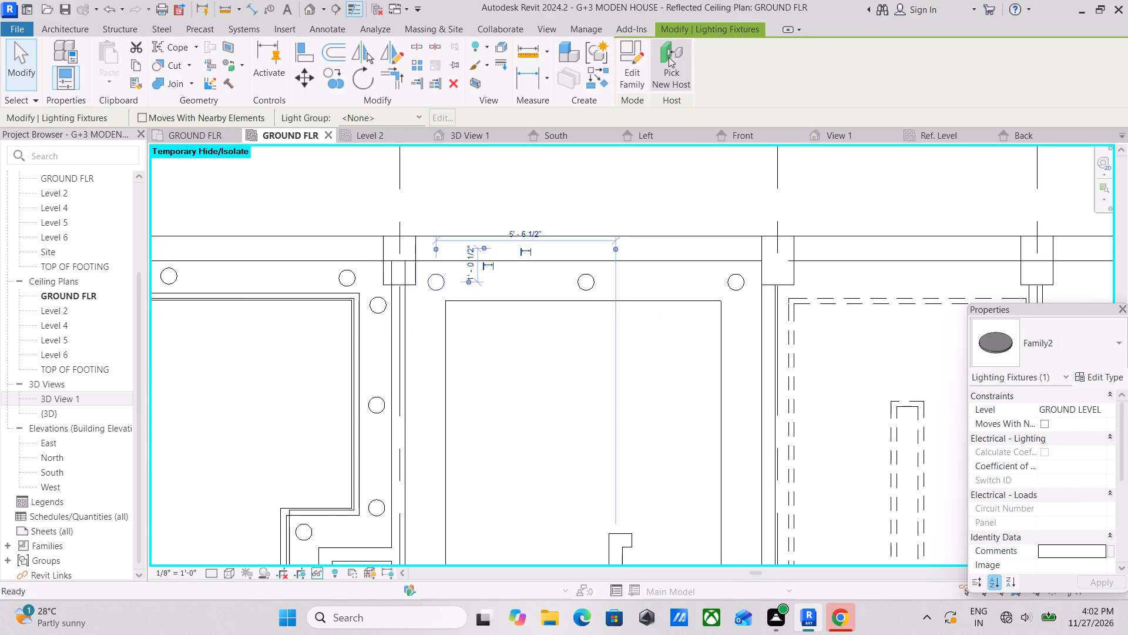
{"action": "key", "text": "Escape"}
Array the northwest corner light south along the west border strip to the southwest corner, with 3 lights in total.
{"action": "scroll", "coordinate": [463, 293], "scroll_direction": "up", "scroll_amount": 2}
{"action": "left_click", "coordinate": [439, 276]}
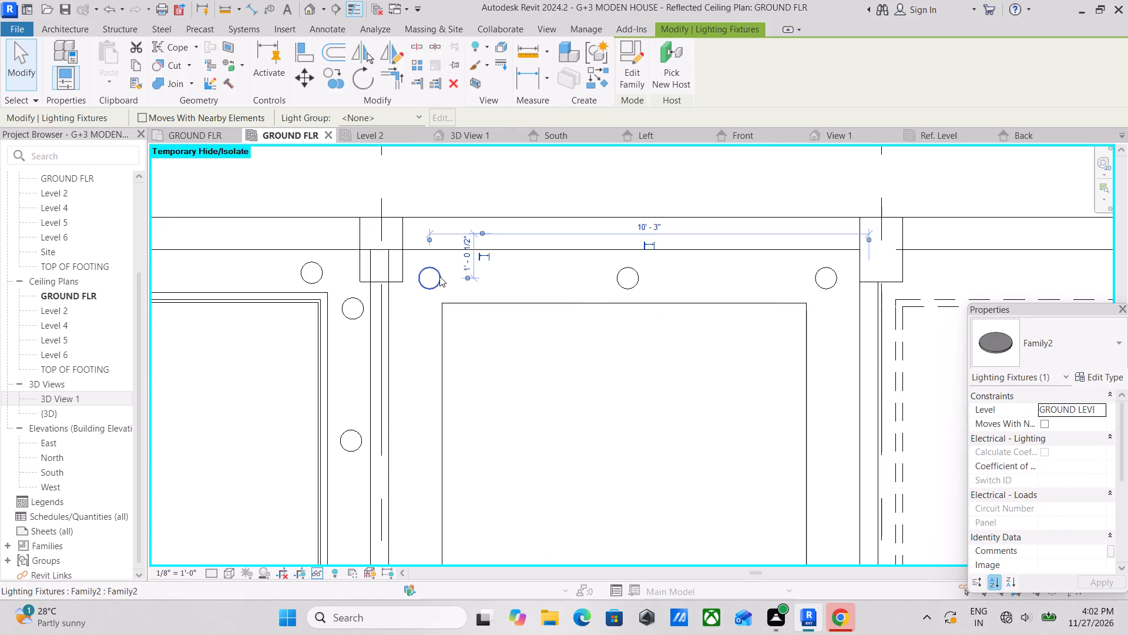
{"action": "type", "text": "AR"}
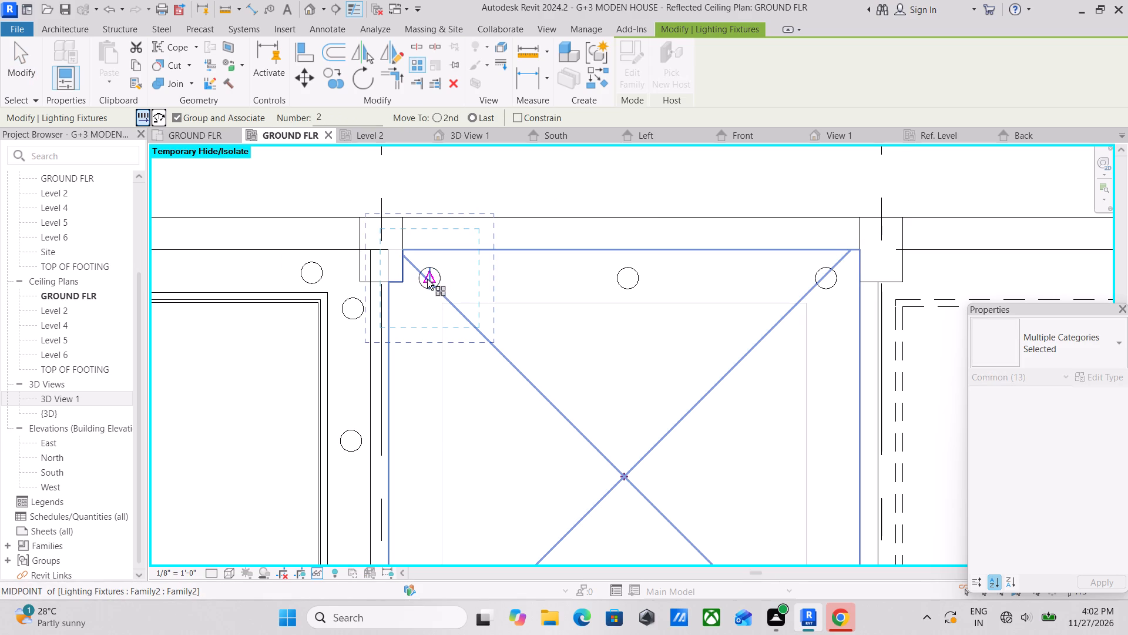
{"action": "left_click", "coordinate": [427, 279]}
{"action": "middle_click_drag", "start_coordinate": [422, 372], "coordinate": [438, 206]}
{"action": "middle_click_drag", "start_coordinate": [478, 412], "coordinate": [478, 284]}
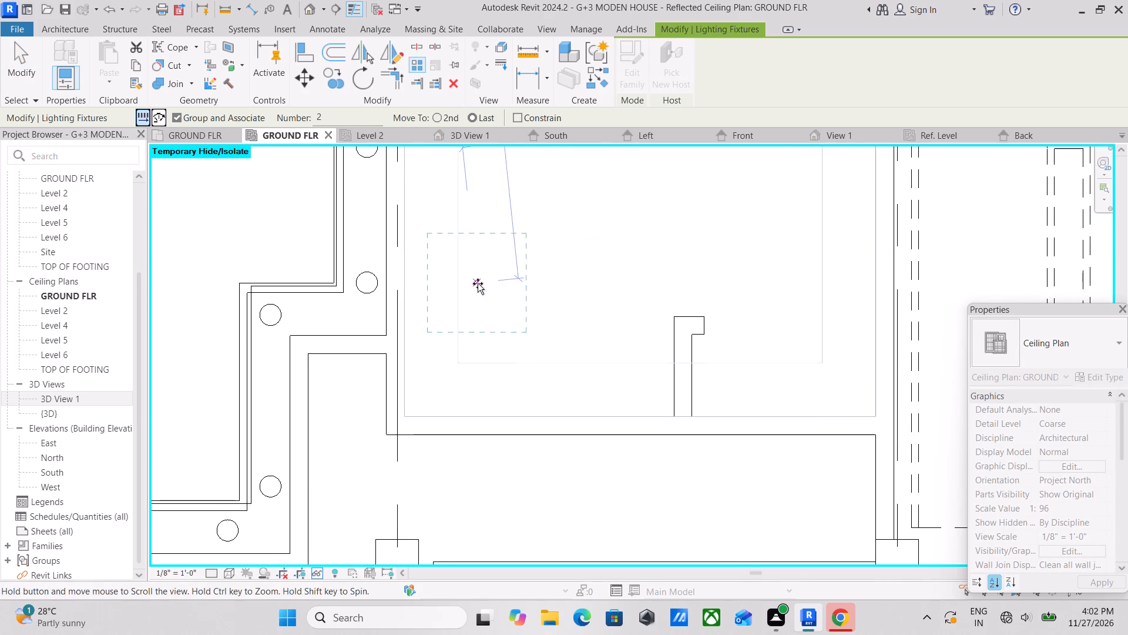
{"action": "left_click", "coordinate": [446, 386]}
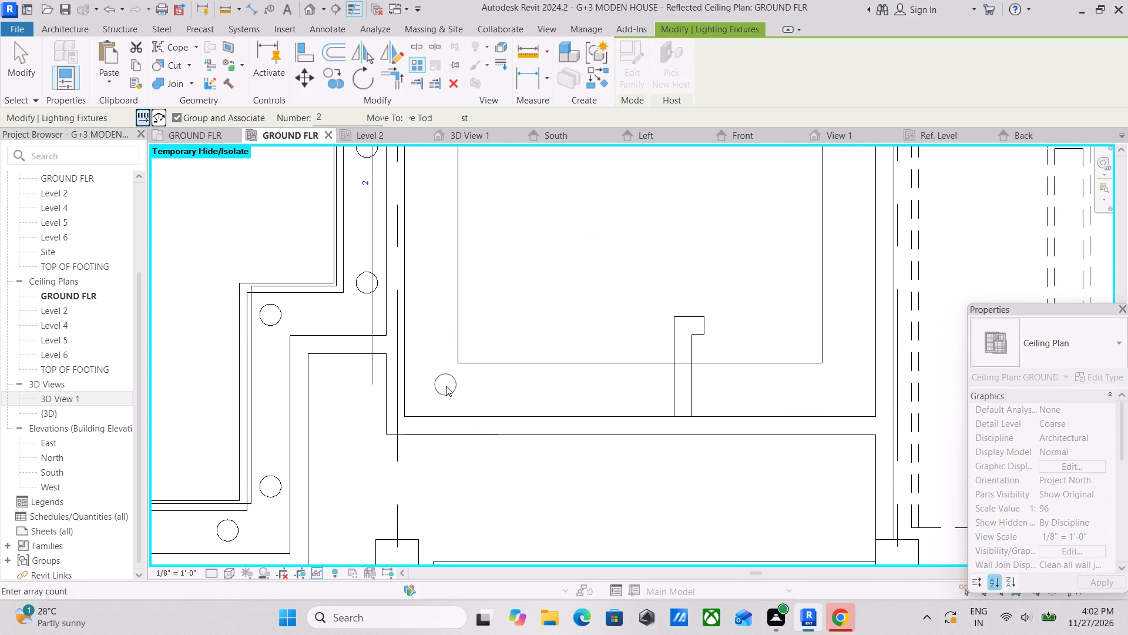
{"action": "scroll", "coordinate": [458, 343], "scroll_direction": "down", "scroll_amount": 1}
{"action": "middle_click_drag", "start_coordinate": [458, 346], "coordinate": [489, 501]}
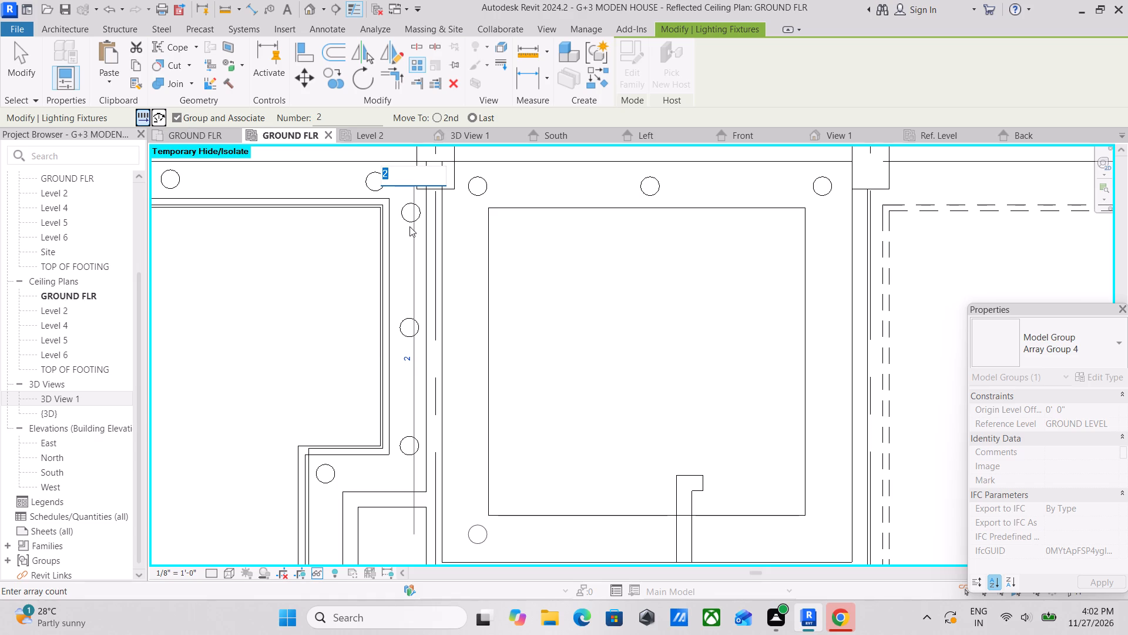
{"action": "middle_click_drag", "start_coordinate": [451, 278], "coordinate": [458, 345]}
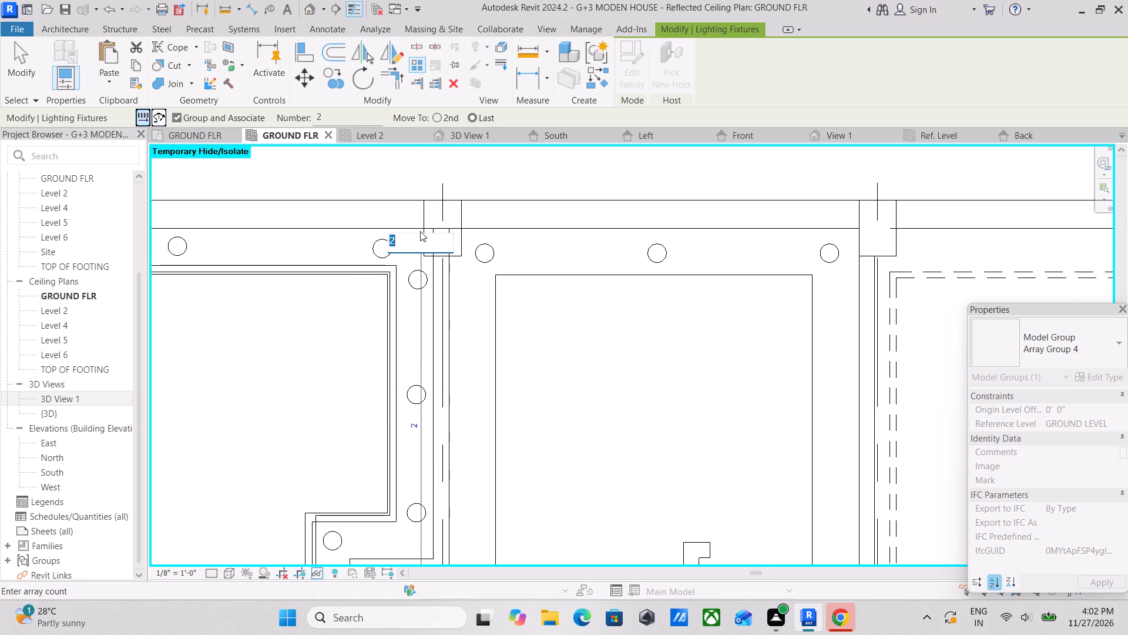
{"action": "key", "text": "3"}
{"action": "key", "text": "Return"}
{"action": "middle_click_drag", "start_coordinate": [559, 312], "coordinate": [566, 243]}
{"action": "key", "text": "Escape"}
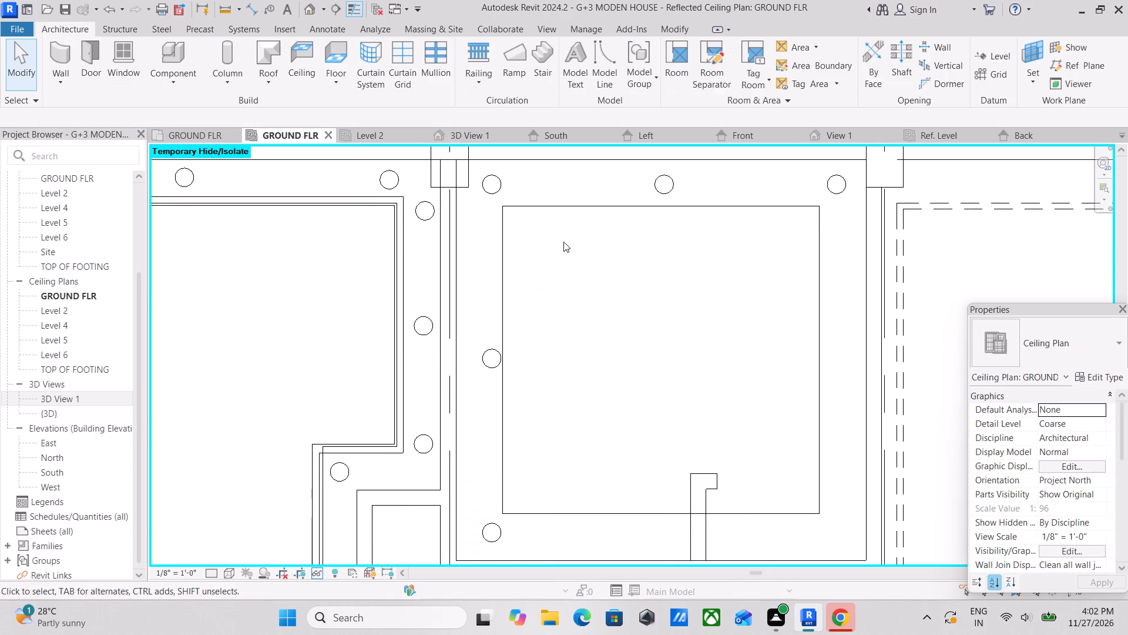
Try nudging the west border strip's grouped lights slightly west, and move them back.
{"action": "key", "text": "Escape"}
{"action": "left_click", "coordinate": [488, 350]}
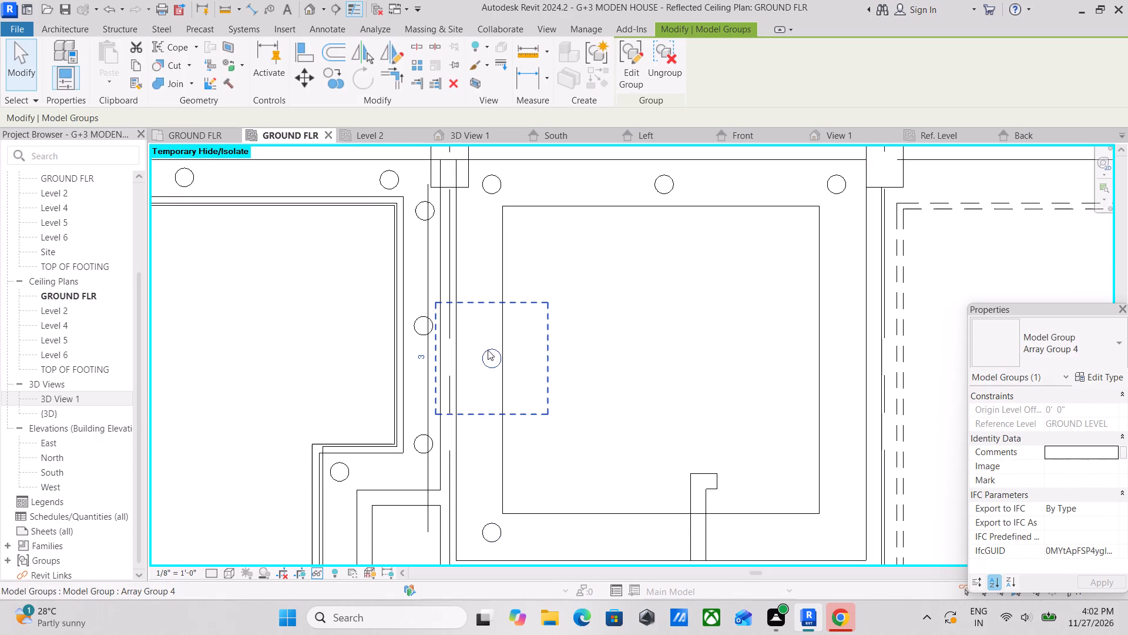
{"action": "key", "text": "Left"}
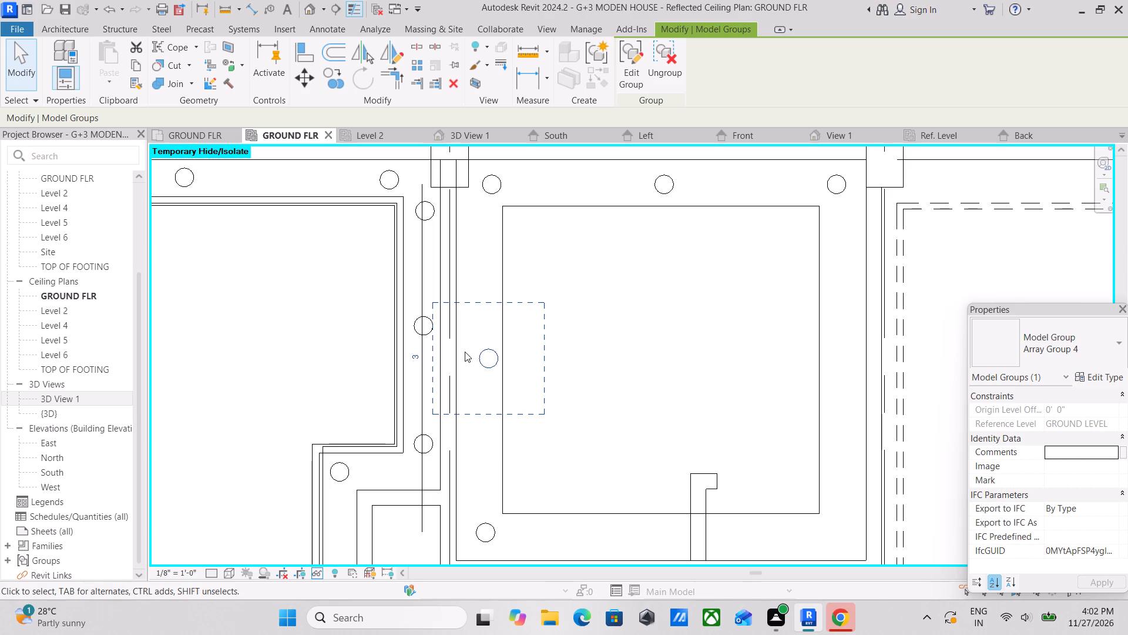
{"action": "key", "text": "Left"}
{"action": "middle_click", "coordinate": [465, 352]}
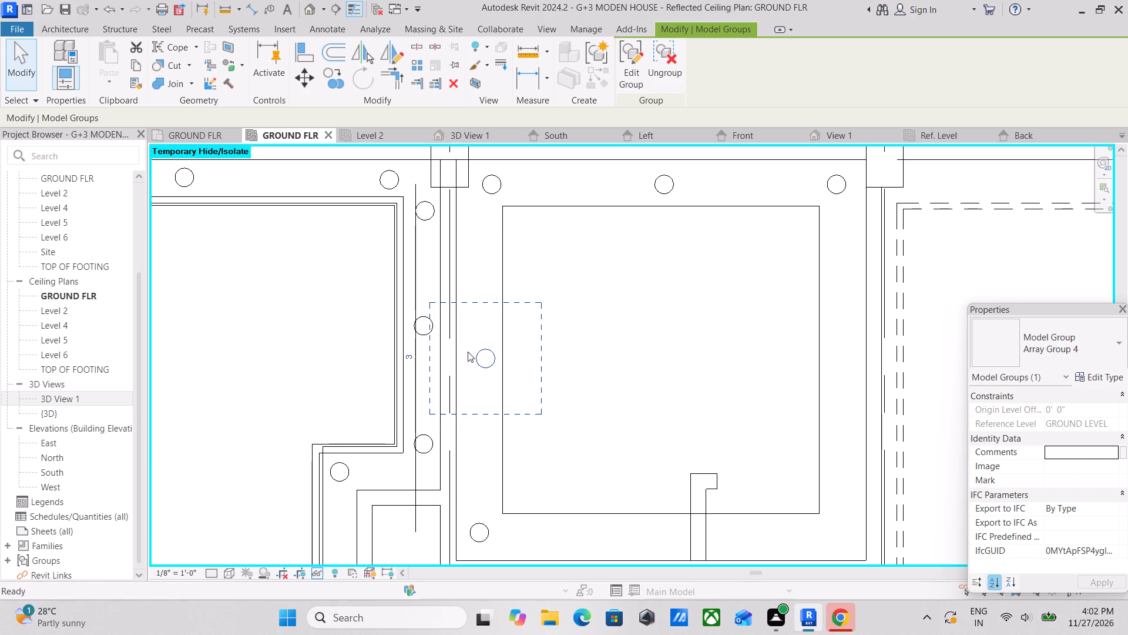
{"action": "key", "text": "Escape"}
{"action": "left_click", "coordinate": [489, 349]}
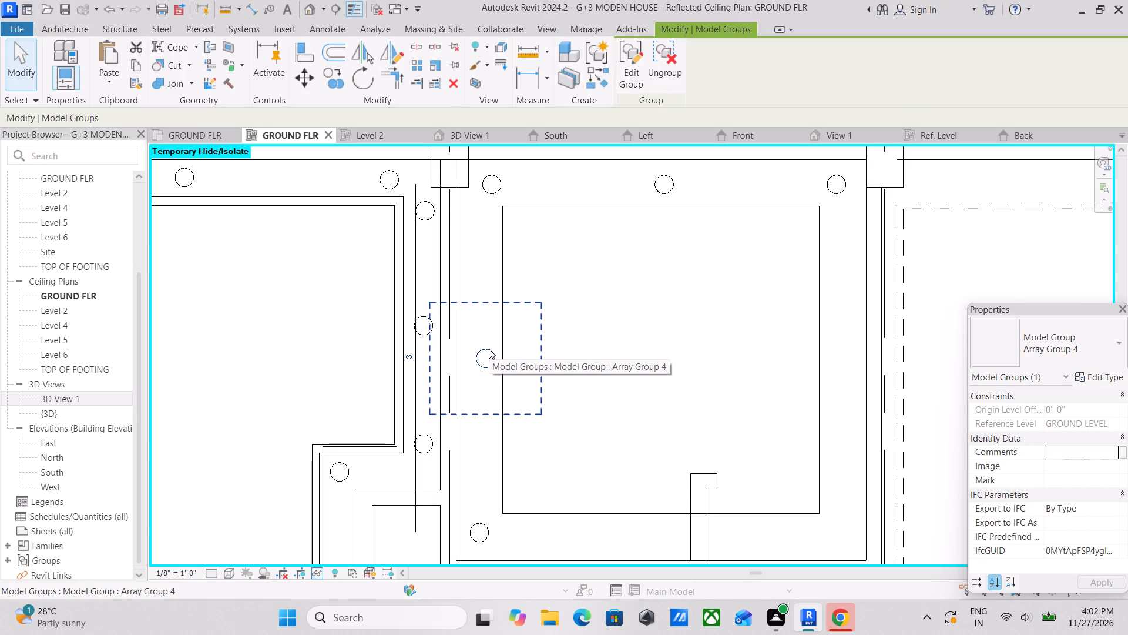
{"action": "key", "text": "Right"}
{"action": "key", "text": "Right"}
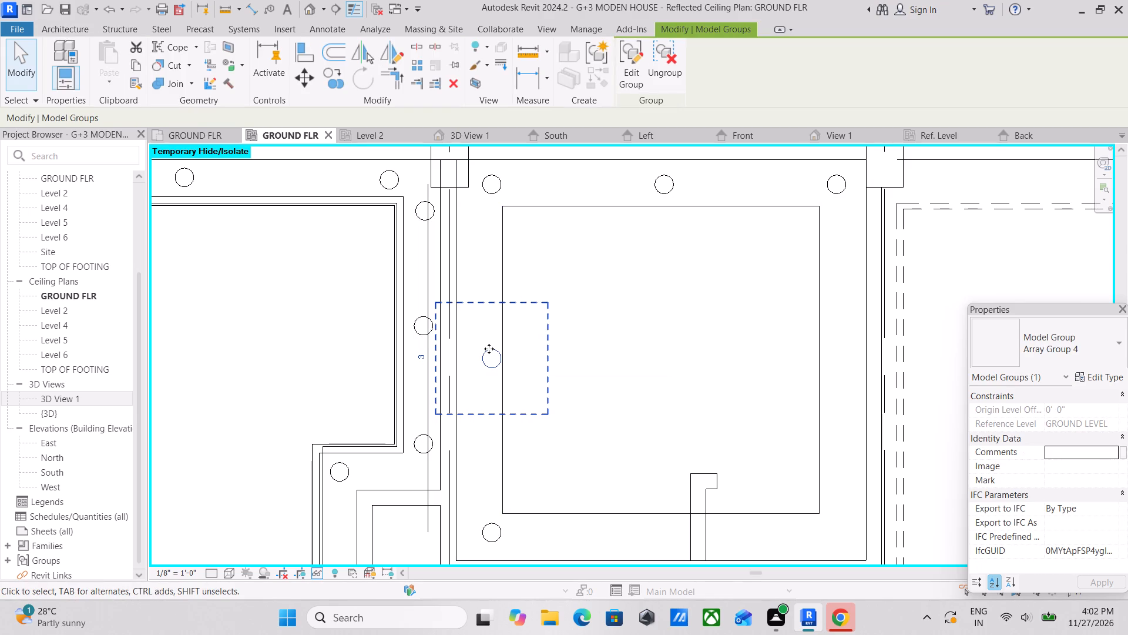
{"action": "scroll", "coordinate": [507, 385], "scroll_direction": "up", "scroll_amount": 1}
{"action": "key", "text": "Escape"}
Ungroup the middle light of the west border strip and nudge it west, about 5' 8 3/4" from the short wall's centre.
{"action": "left_click", "coordinate": [488, 357]}
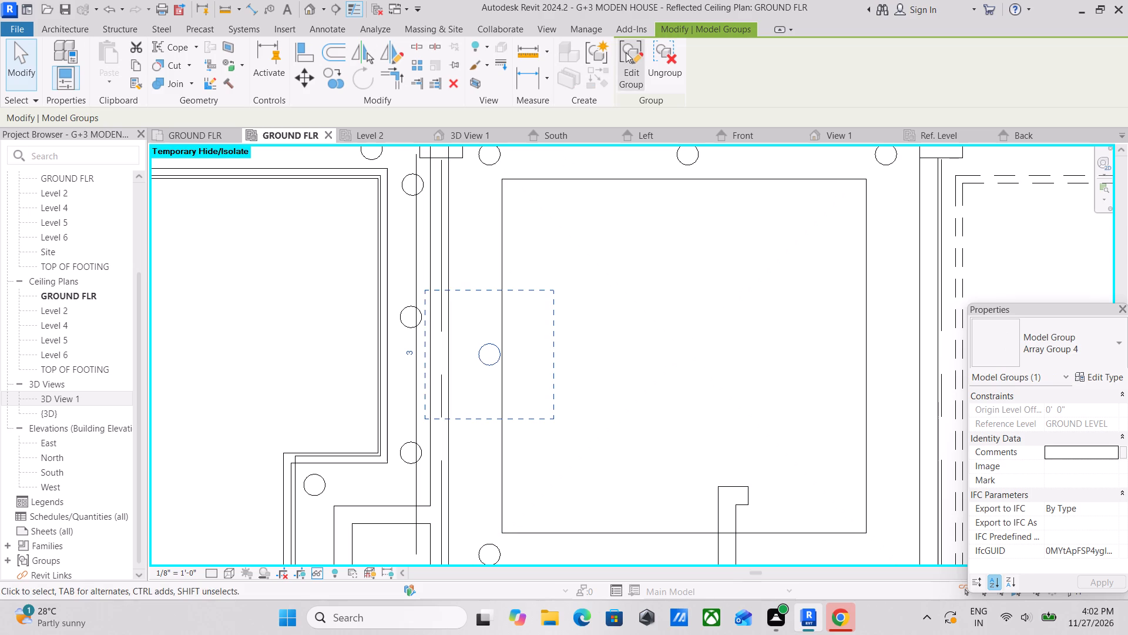
{"action": "left_click", "coordinate": [668, 58]}
{"action": "scroll", "coordinate": [569, 309], "scroll_direction": "up", "scroll_amount": 2}
{"action": "key", "text": "Escape"}
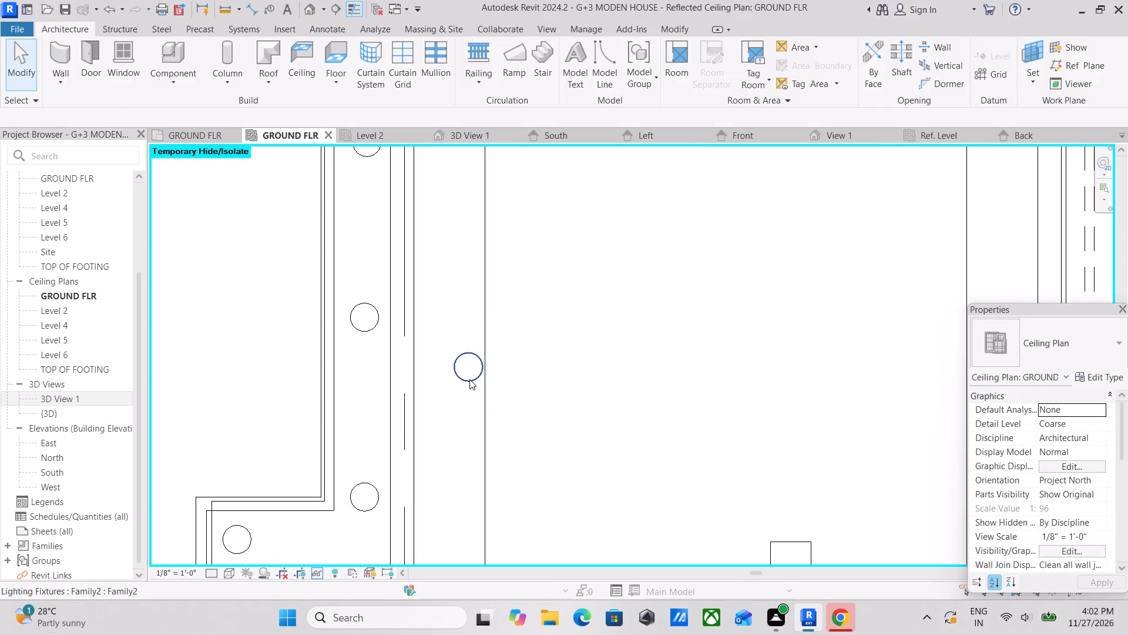
{"action": "left_click", "coordinate": [469, 379]}
{"action": "key", "text": "Left"}
{"action": "key", "text": "Left"}
{"action": "key", "text": "Left"}
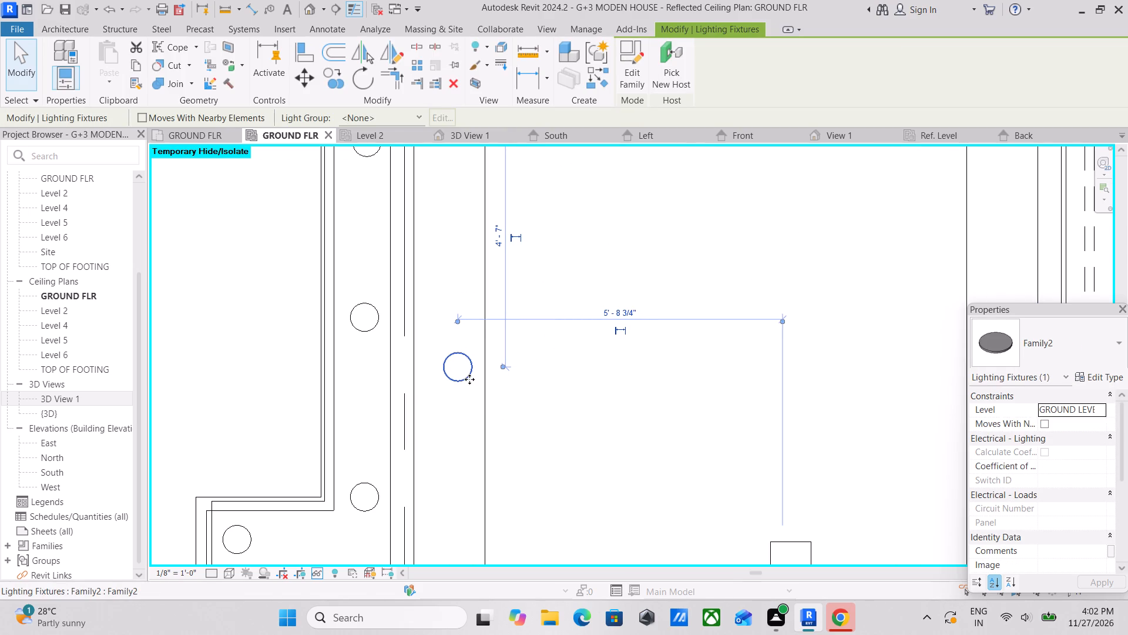
Ungroup the southwest corner light and nudge it west, about 5' 9" from the short wall's centre.
{"action": "middle_click_drag", "start_coordinate": [469, 379], "coordinate": [536, 288]}
{"action": "middle_click_drag", "start_coordinate": [524, 399], "coordinate": [578, 298]}
{"action": "key", "text": "Escape"}
{"action": "left_click", "coordinate": [594, 442]}
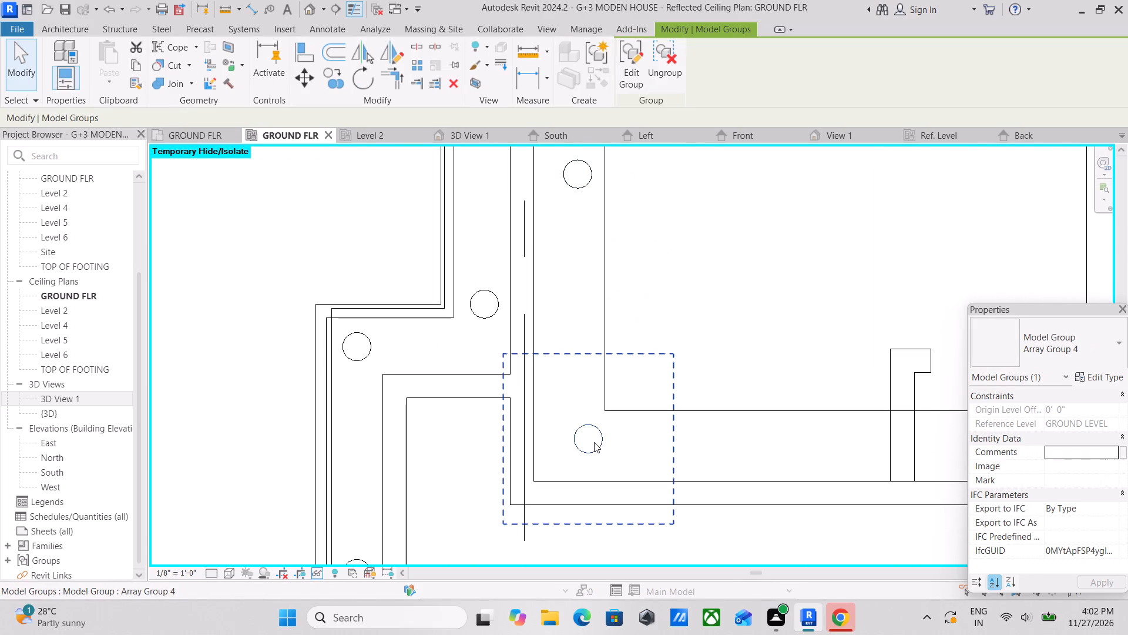
{"action": "left_click", "coordinate": [676, 62]}
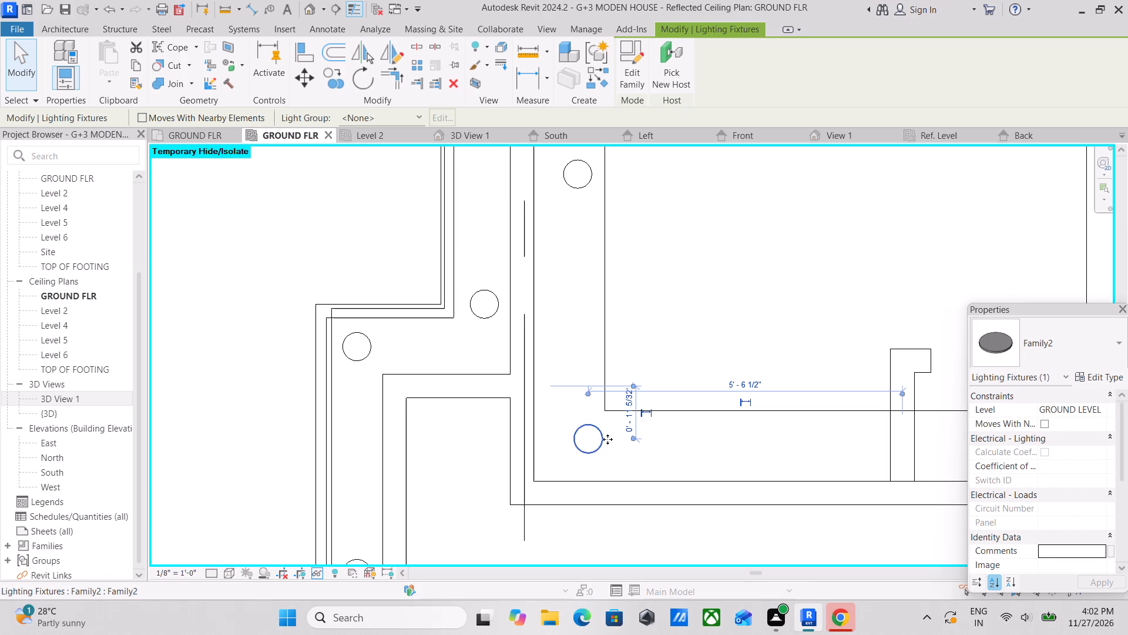
{"action": "scroll", "coordinate": [623, 467], "scroll_direction": "up", "scroll_amount": 2}
{"action": "key", "text": "Escape"}
{"action": "left_click", "coordinate": [594, 440]}
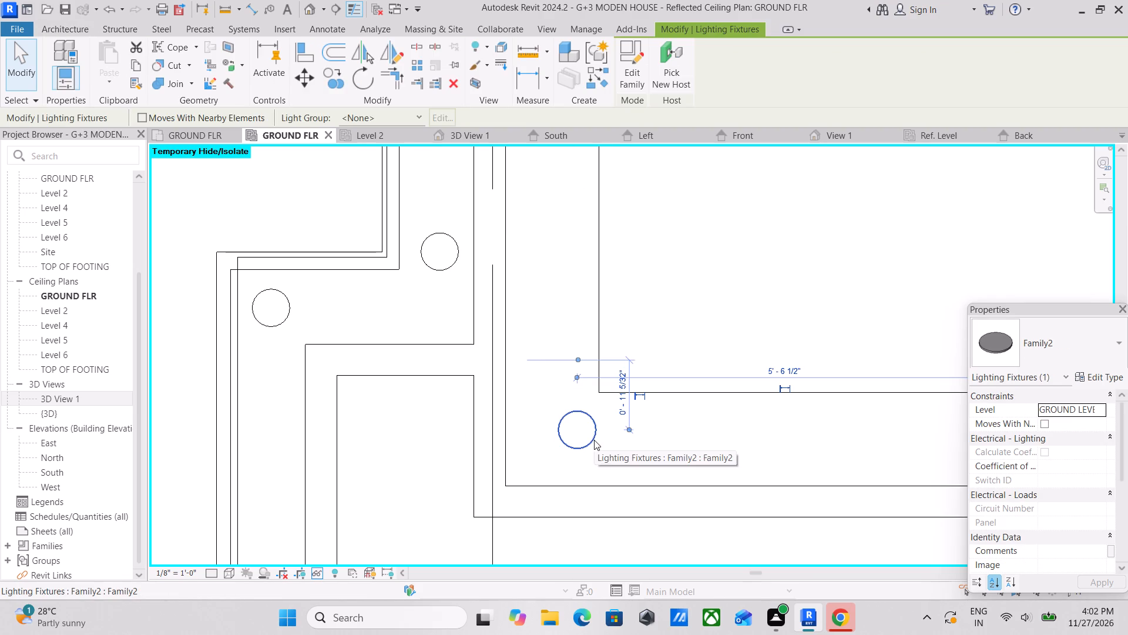
{"action": "key", "text": "Left"}
{"action": "key", "text": "Left"}
{"action": "key", "text": "Left"}
{"action": "key", "text": "Left"}
{"action": "key", "text": "Left"}
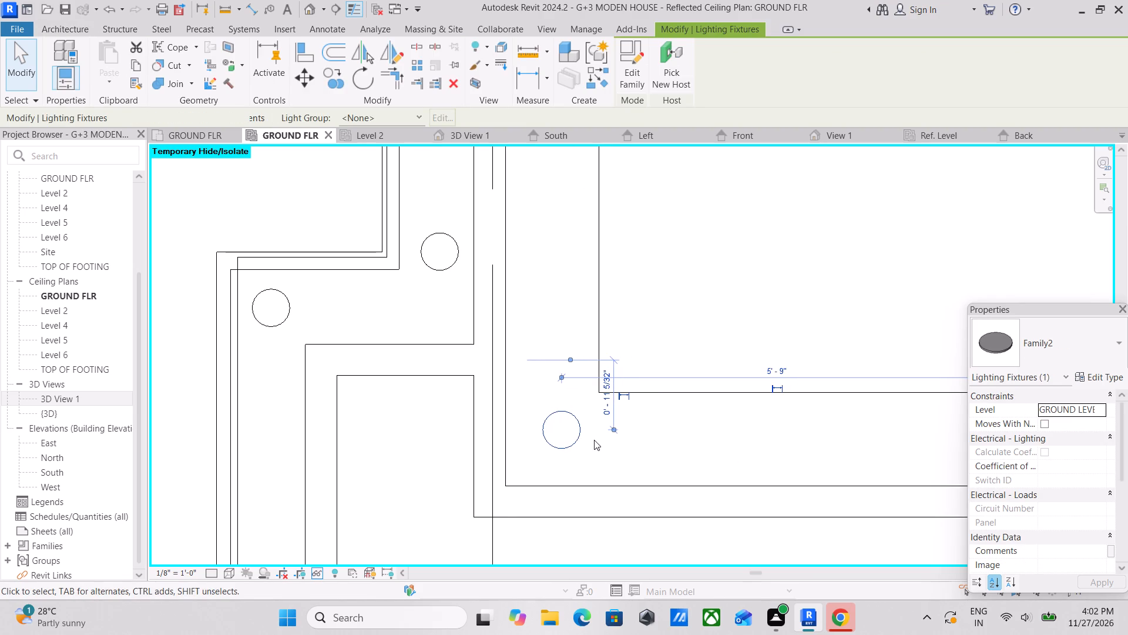
Nudge the middle light of the west border strip slightly further west.
{"action": "scroll", "coordinate": [594, 440], "scroll_direction": "down", "scroll_amount": 1}
{"action": "middle_click_drag", "start_coordinate": [594, 440], "coordinate": [632, 556]}
{"action": "middle_click_drag", "start_coordinate": [634, 315], "coordinate": [662, 436]}
{"action": "left_click", "coordinate": [639, 352]}
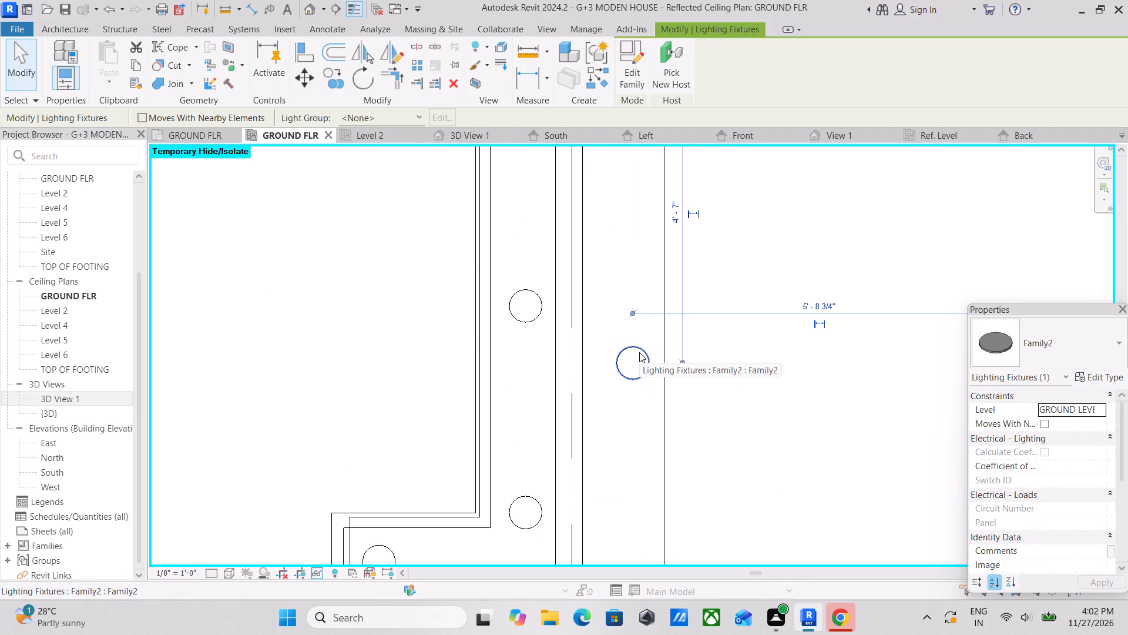
{"action": "key", "text": "Left"}
{"action": "key", "text": "Left"}
{"action": "scroll", "coordinate": [639, 352], "scroll_direction": "down", "scroll_amount": 4}
{"action": "middle_click_drag", "start_coordinate": [640, 352], "coordinate": [653, 423]}
{"action": "key", "text": "Escape"}
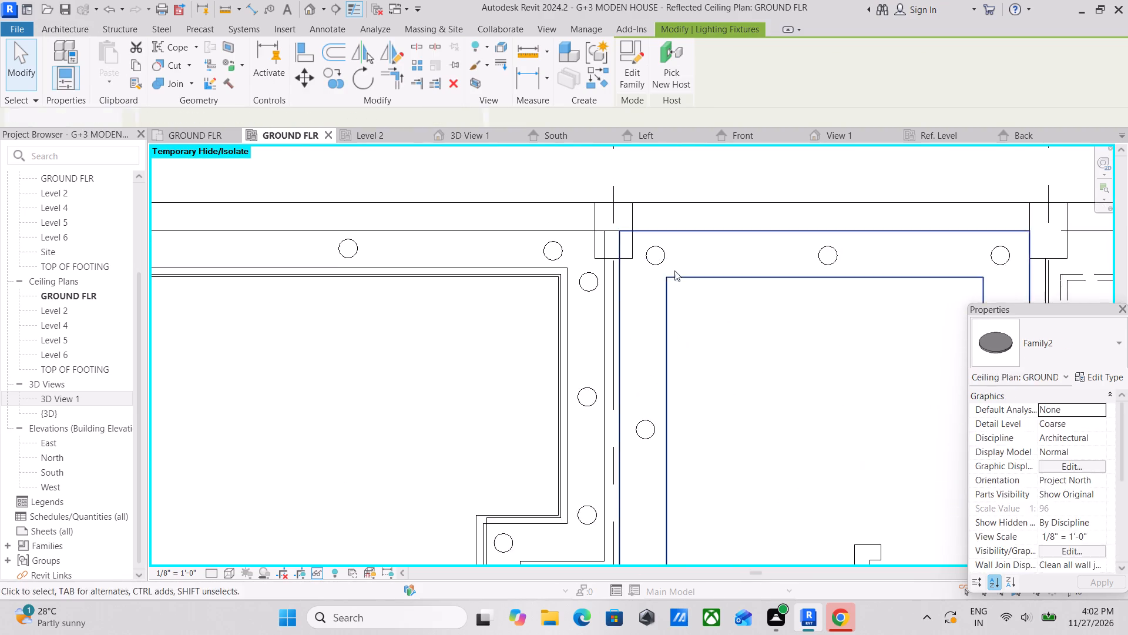
Ungroup the northwest corner light and nudge it west, about 10' 4 1/4" from the east wall.
{"action": "left_click", "coordinate": [653, 261]}
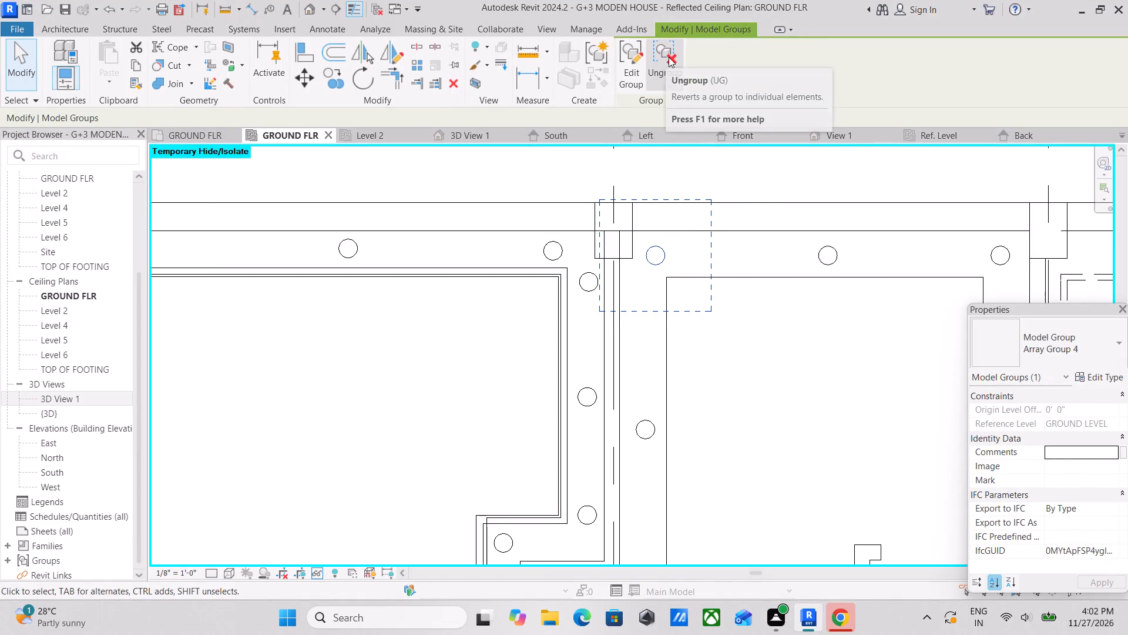
{"action": "left_click", "coordinate": [669, 57]}
{"action": "scroll", "coordinate": [664, 258], "scroll_direction": "up", "scroll_amount": 2}
{"action": "key", "text": "Escape"}
{"action": "left_click", "coordinate": [664, 264]}
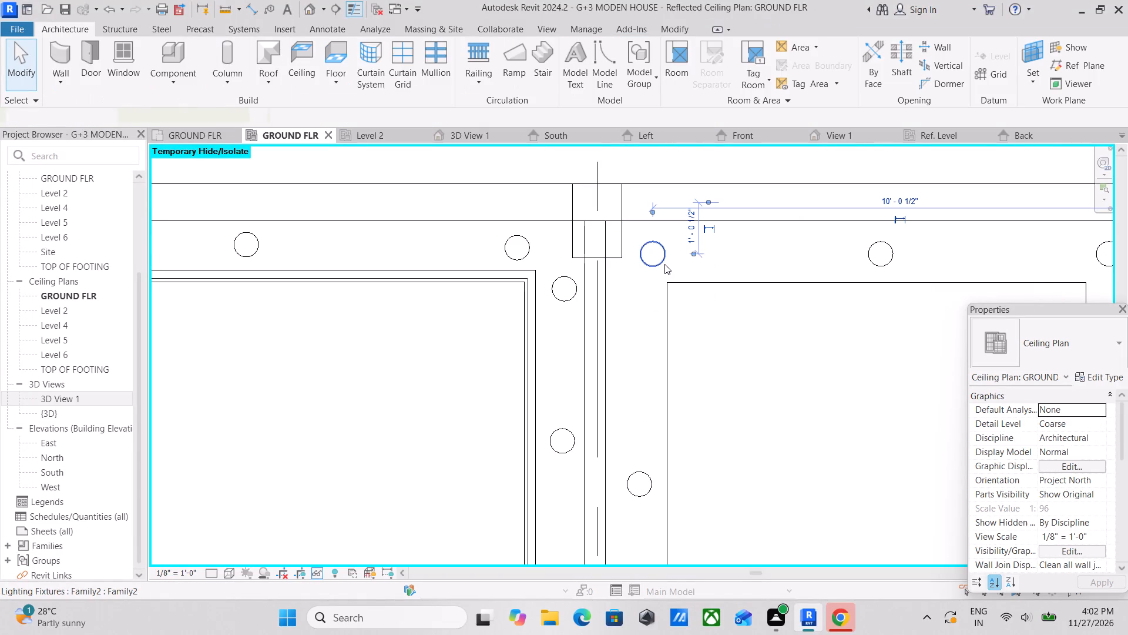
{"action": "key", "text": "Left"}
{"action": "key", "text": "Left"}
{"action": "key", "text": "Left"}
{"action": "key", "text": "Left"}
{"action": "key", "text": "Left"}
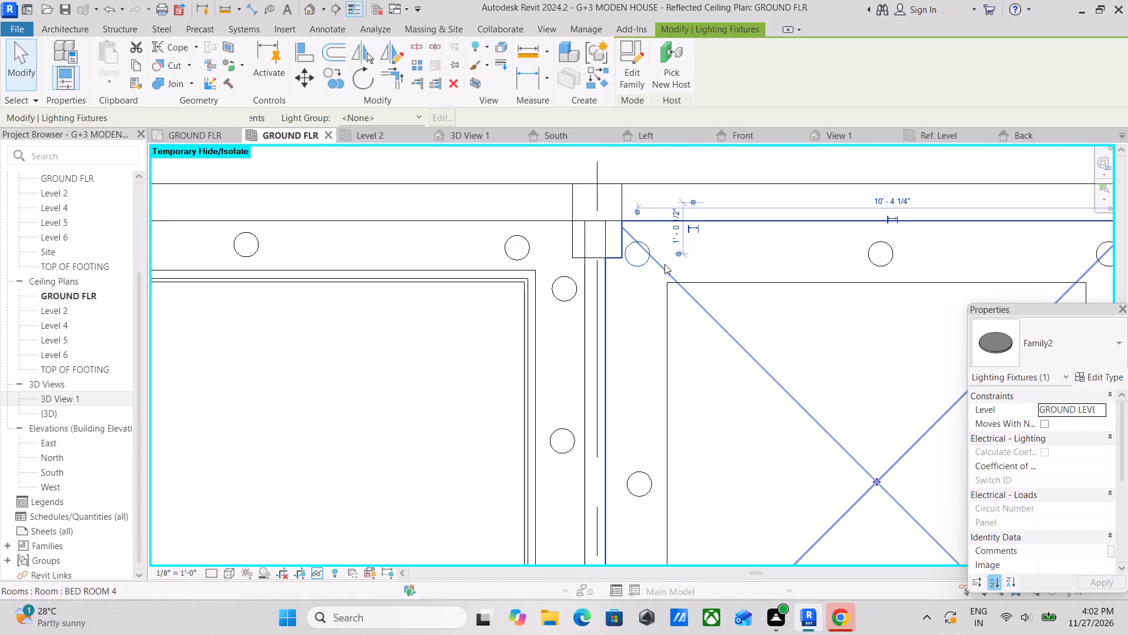
{"action": "scroll", "coordinate": [664, 264], "scroll_direction": "down", "scroll_amount": 2}
{"action": "key", "text": "Escape"}
Array the southwest corner light east along the south border strip to the inner opening's east edge, with 3 lights in total.
{"action": "scroll", "coordinate": [686, 317], "scroll_direction": "down", "scroll_amount": 2}
{"action": "middle_click_drag", "start_coordinate": [684, 314], "coordinate": [677, 184]}
{"action": "scroll", "coordinate": [674, 291], "scroll_direction": "down", "scroll_amount": 1}
{"action": "middle_click_drag", "start_coordinate": [674, 291], "coordinate": [646, 243]}
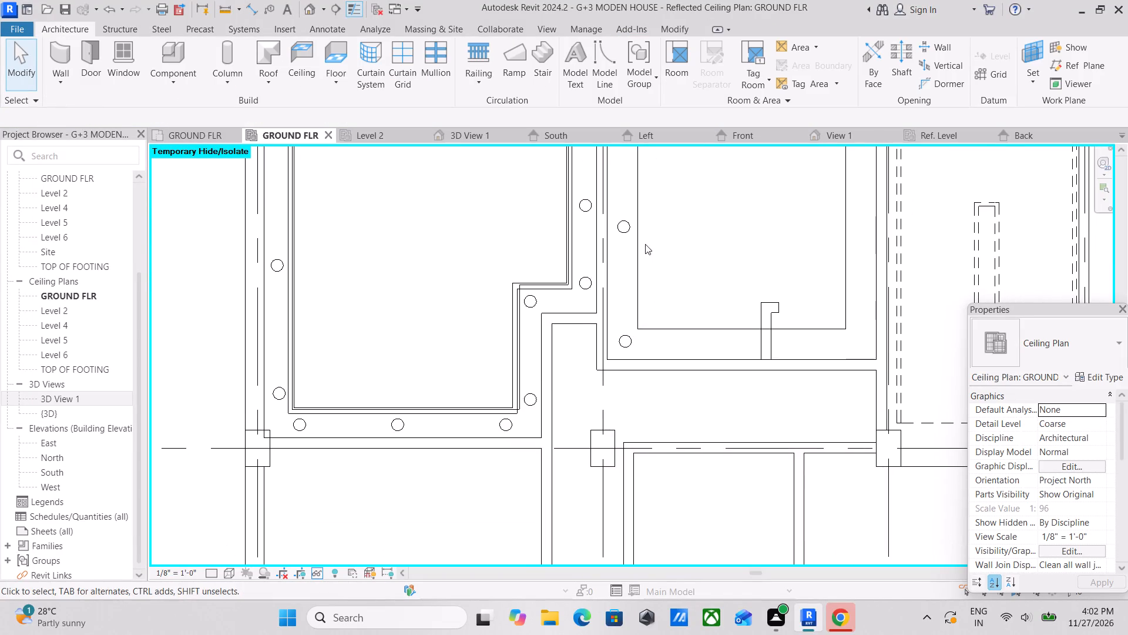
{"action": "middle_click_drag", "start_coordinate": [655, 340], "coordinate": [626, 378]}
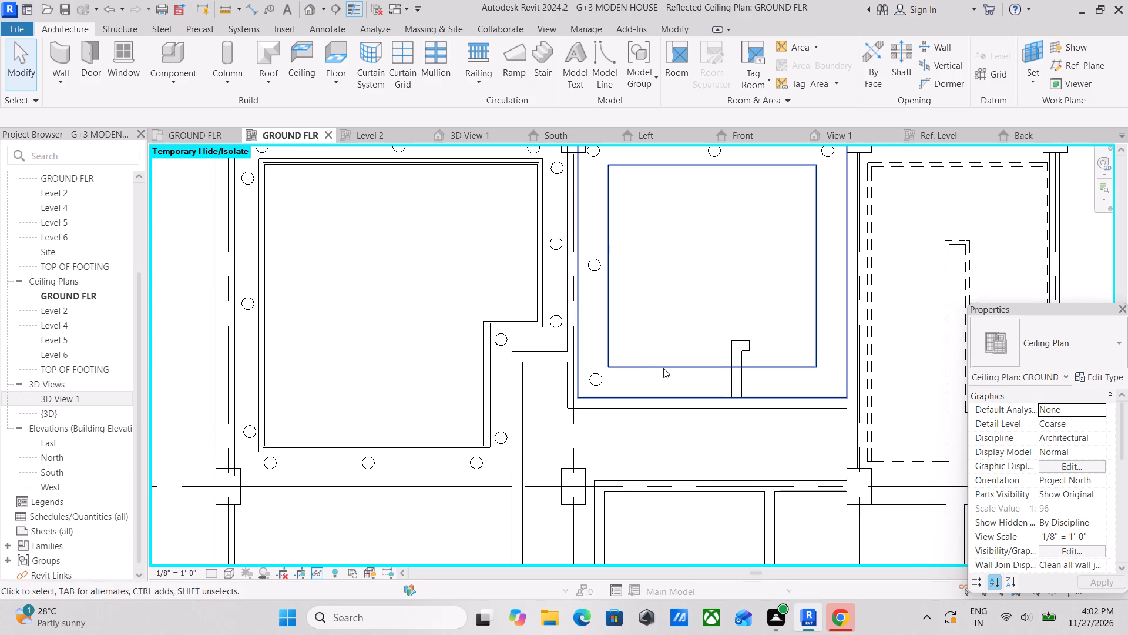
{"action": "left_click", "coordinate": [596, 379]}
{"action": "scroll", "coordinate": [640, 246], "scroll_direction": "up", "scroll_amount": 1}
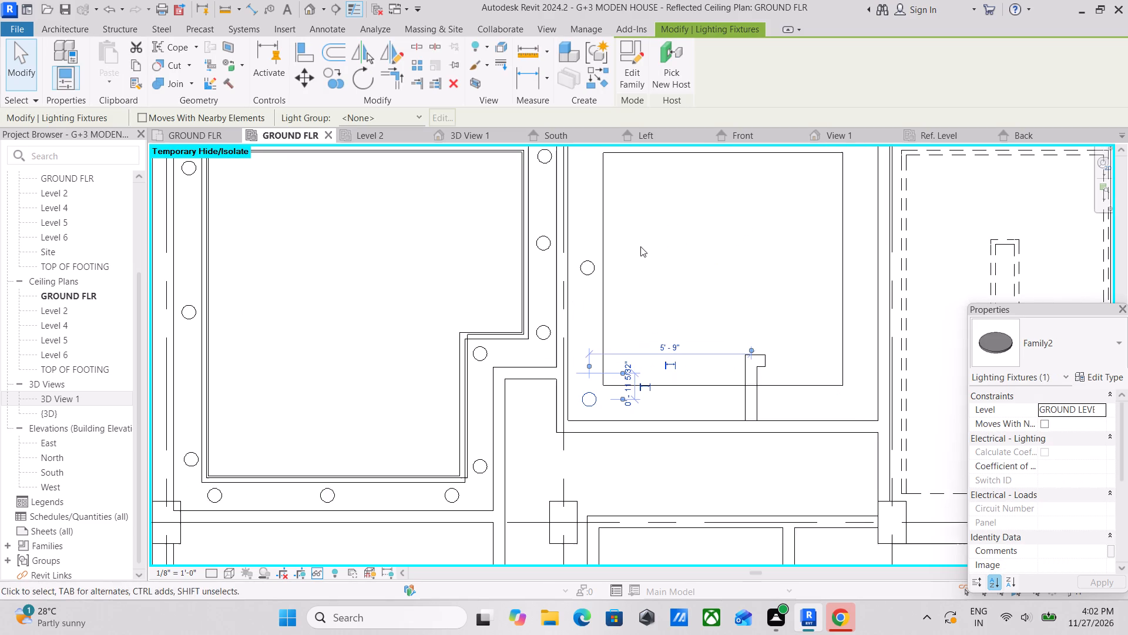
{"action": "middle_click_drag", "start_coordinate": [640, 246], "coordinate": [633, 255]}
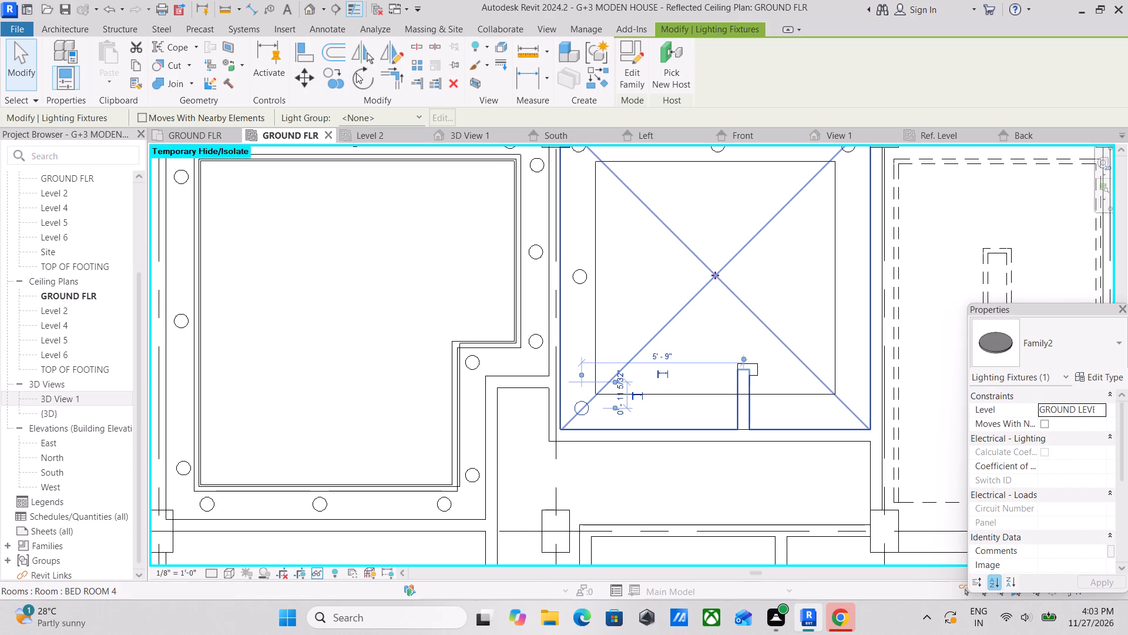
{"action": "left_click", "coordinate": [418, 64]}
{"action": "scroll", "coordinate": [587, 417], "scroll_direction": "up", "scroll_amount": 3}
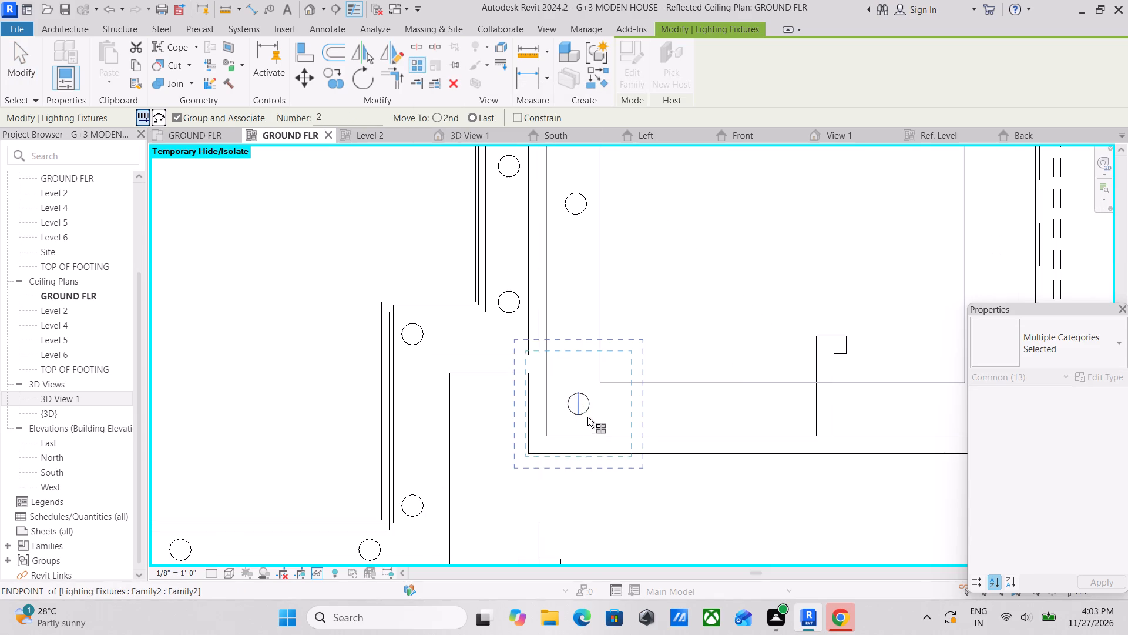
{"action": "left_click", "coordinate": [575, 400]}
{"action": "middle_click_drag", "start_coordinate": [637, 397], "coordinate": [448, 397]}
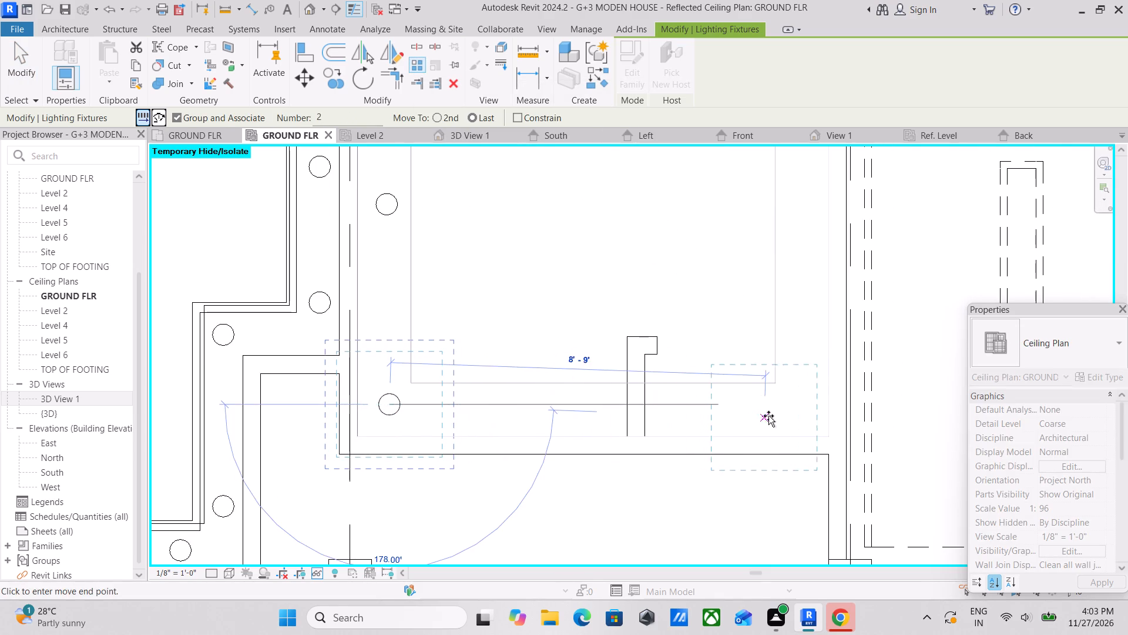
{"action": "left_click", "coordinate": [774, 405]}
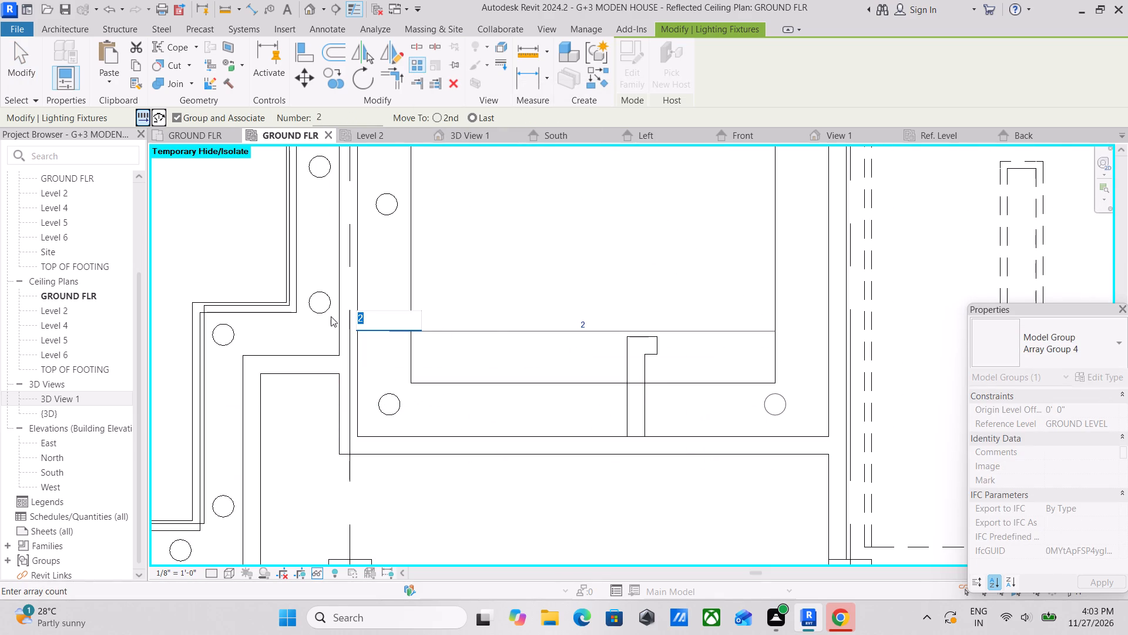
{"action": "key", "text": "3"}
{"action": "key", "text": "Return"}
{"action": "key", "text": "Escape"}
Ungroup the southeast corner light from the south row's array and nudge it east into the border's corner.
{"action": "scroll", "coordinate": [653, 363], "scroll_direction": "down", "scroll_amount": 1}
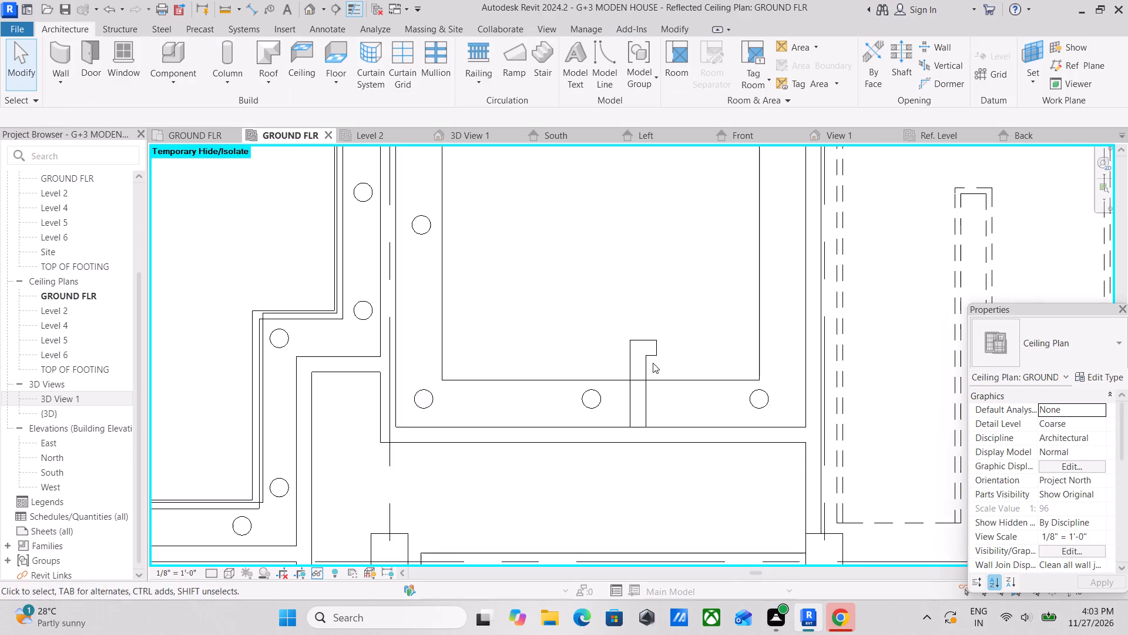
{"action": "middle_click_drag", "start_coordinate": [653, 363], "coordinate": [617, 392]}
{"action": "key", "text": "Escape"}
{"action": "scroll", "coordinate": [721, 426], "scroll_direction": "up", "scroll_amount": 1}
{"action": "left_click", "coordinate": [721, 426]}
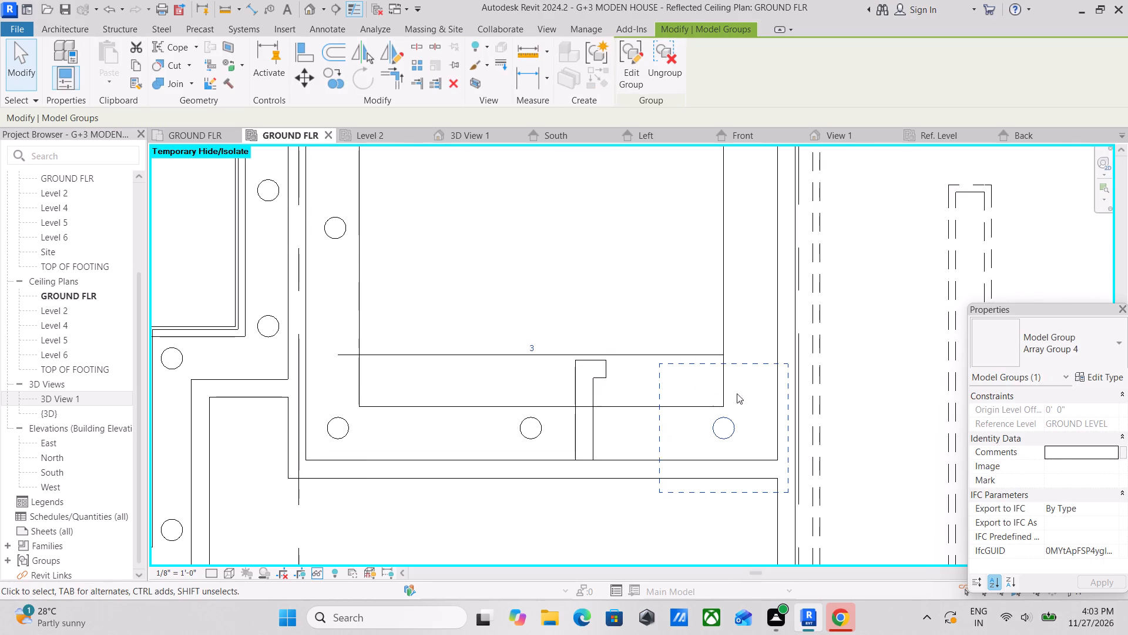
{"action": "left_click", "coordinate": [671, 62]}
{"action": "key", "text": "Escape"}
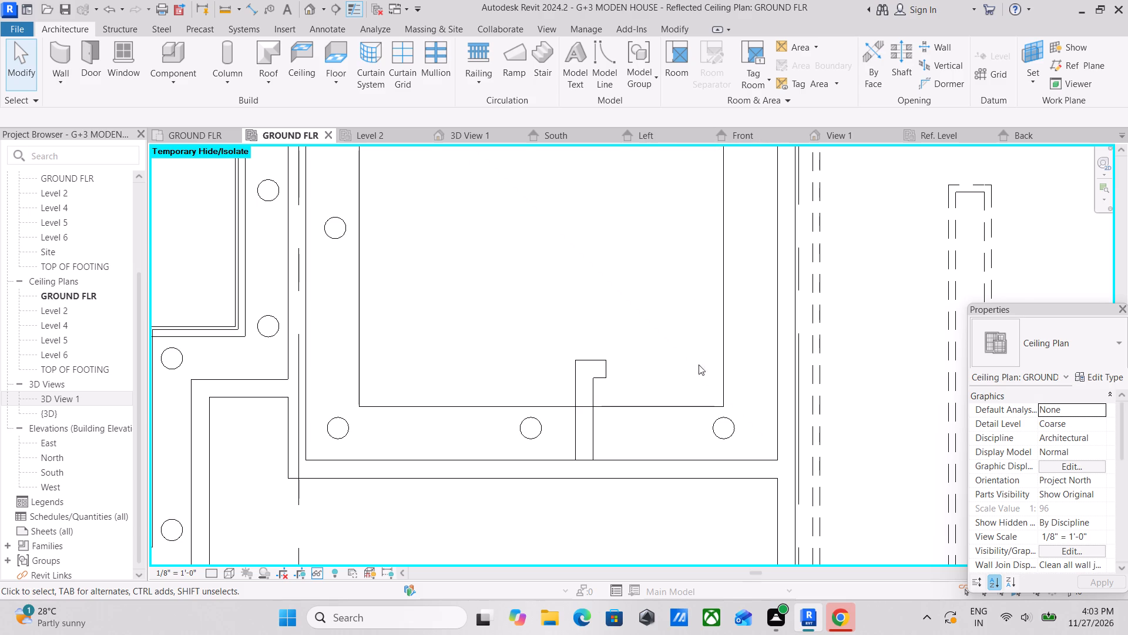
{"action": "scroll", "coordinate": [723, 405], "scroll_direction": "up", "scroll_amount": 1}
{"action": "key", "text": "Escape"}
{"action": "left_click", "coordinate": [736, 444]}
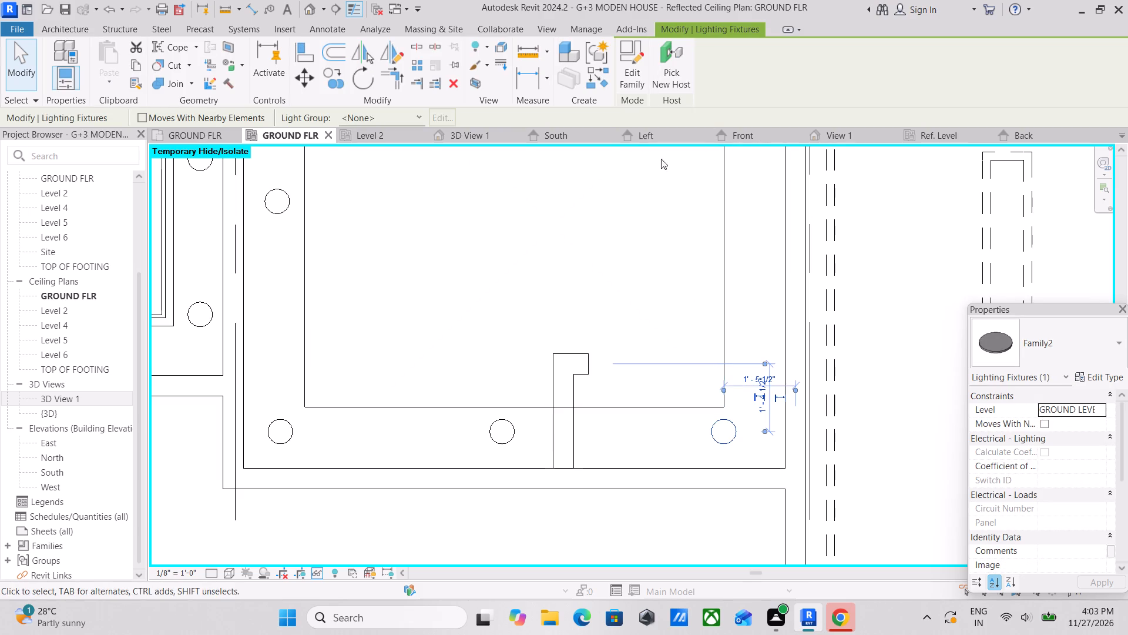
{"action": "key", "text": "Escape"}
{"action": "left_click", "coordinate": [740, 433]}
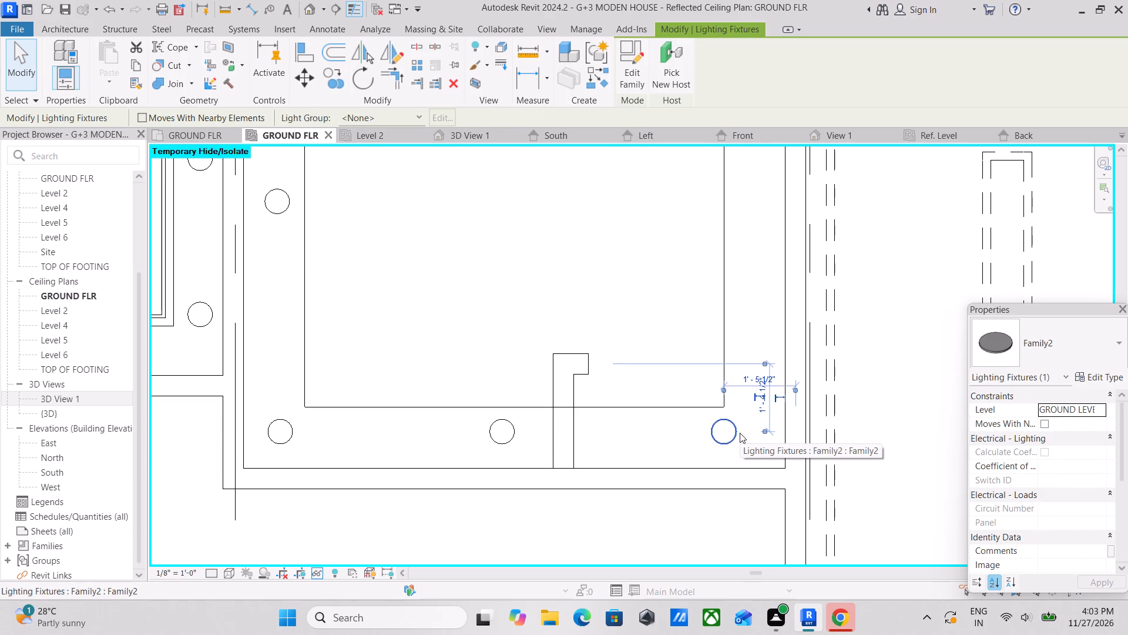
{"action": "key", "text": "Right"}
{"action": "key", "text": "Right"}
{"action": "key", "text": "Right"}
{"action": "key", "text": "Right"}
{"action": "key", "text": "Right"}
{"action": "key", "text": "Right"}
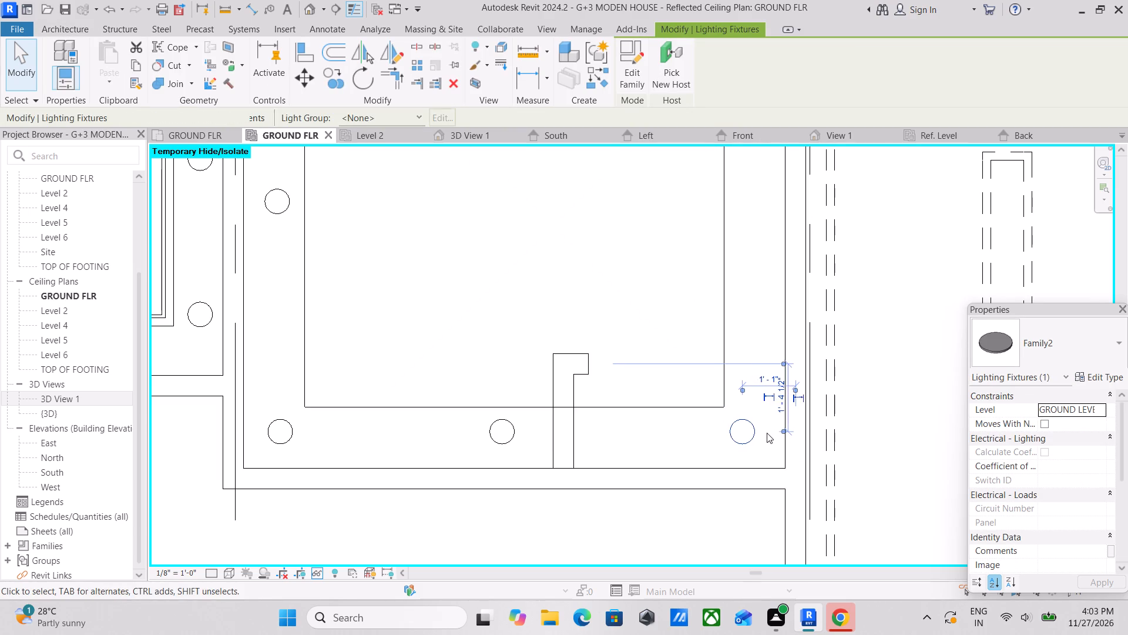
{"action": "key", "text": "Right"}
{"action": "key", "text": "Right"}
{"action": "key", "text": "Right"}
{"action": "scroll", "coordinate": [767, 433], "scroll_direction": "down", "scroll_amount": 2}
{"action": "middle_click_drag", "start_coordinate": [767, 433], "coordinate": [768, 464]}
{"action": "key", "text": "Escape"}
{"action": "scroll", "coordinate": [767, 460], "scroll_direction": "down", "scroll_amount": 2}
{"action": "middle_click_drag", "start_coordinate": [767, 460], "coordinate": [759, 491]}
{"action": "key", "text": "Escape"}
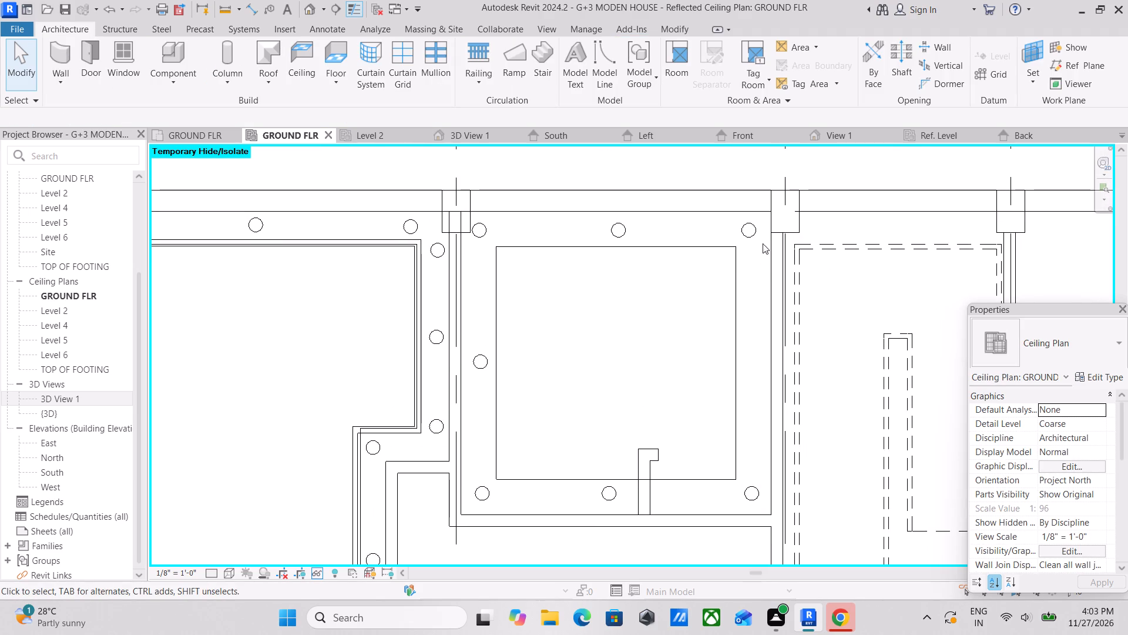
Ungroup the northeast corner light from the north row's array.
{"action": "left_click", "coordinate": [751, 229]}
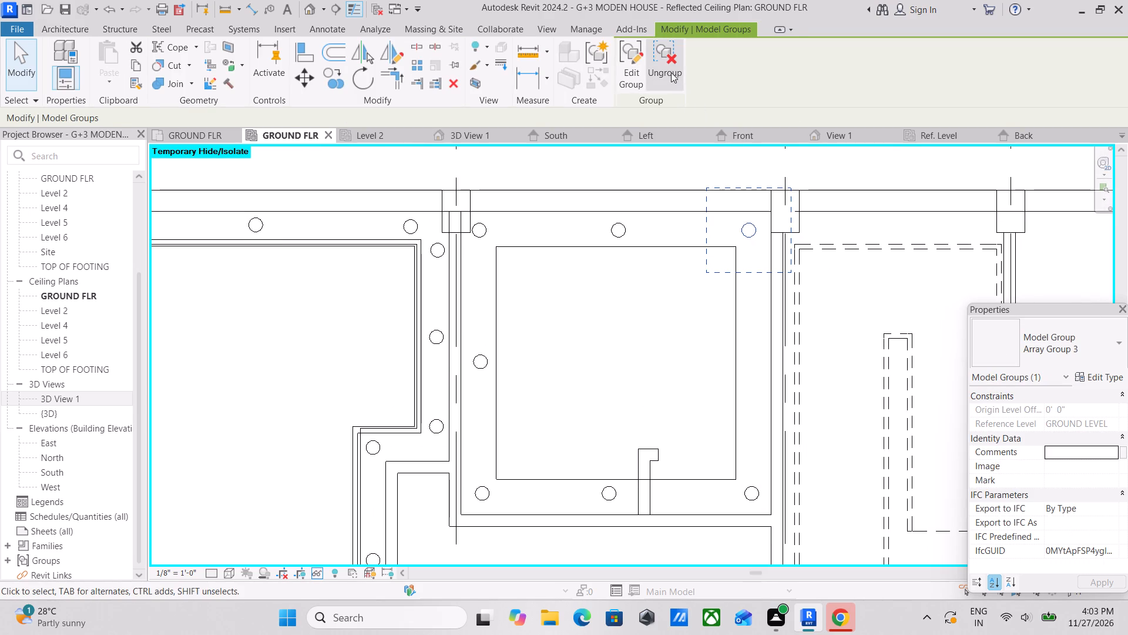
{"action": "left_click", "coordinate": [671, 72]}
{"action": "key", "text": "Escape"}
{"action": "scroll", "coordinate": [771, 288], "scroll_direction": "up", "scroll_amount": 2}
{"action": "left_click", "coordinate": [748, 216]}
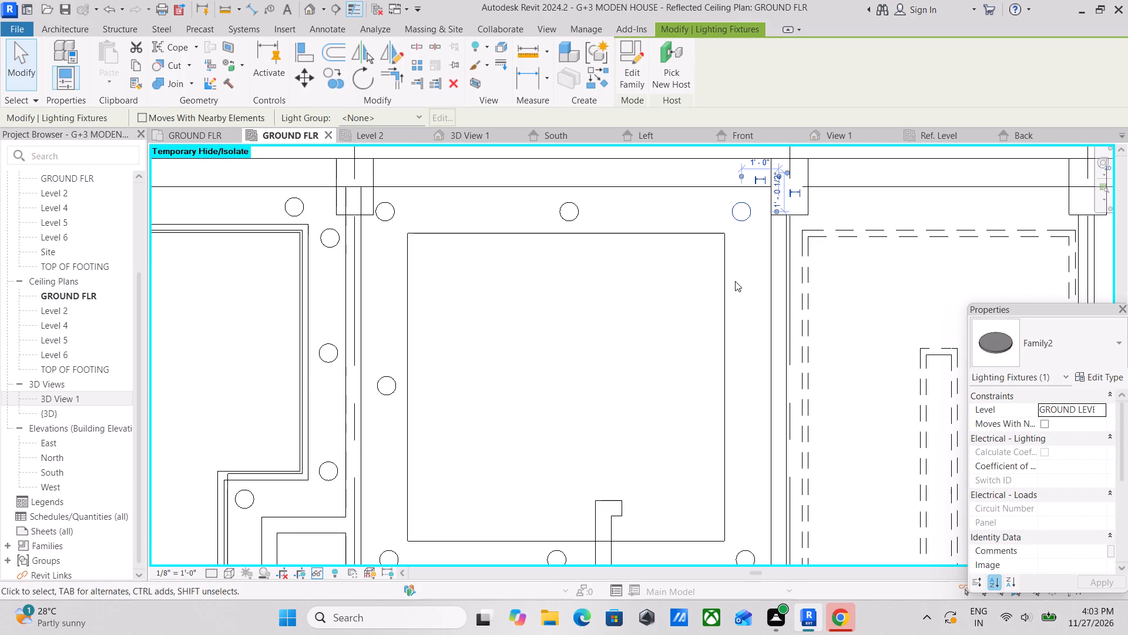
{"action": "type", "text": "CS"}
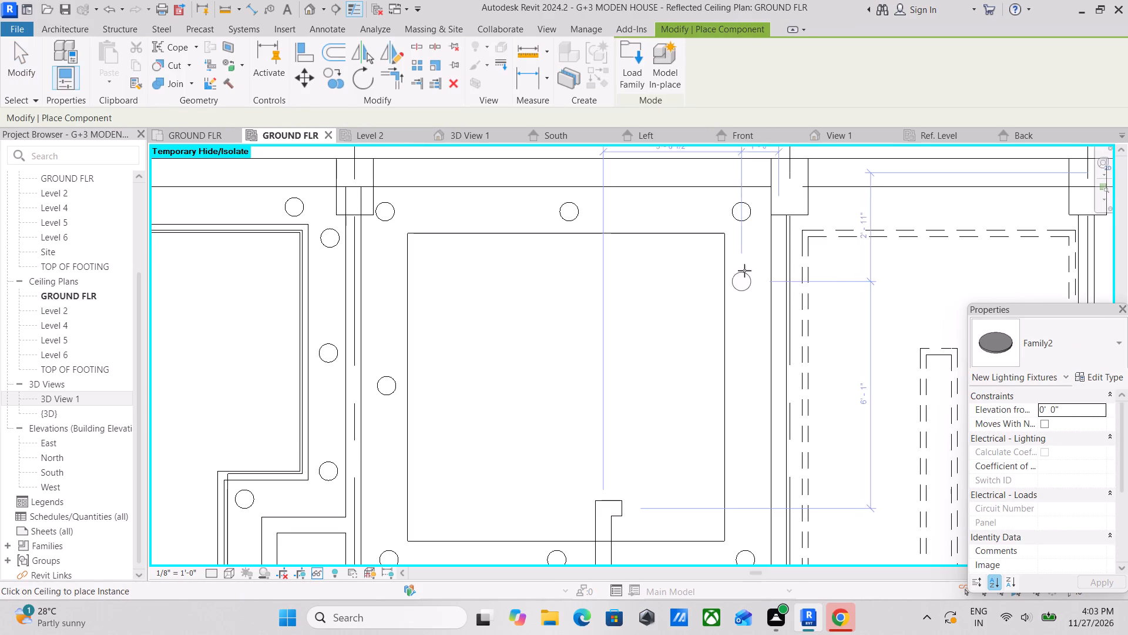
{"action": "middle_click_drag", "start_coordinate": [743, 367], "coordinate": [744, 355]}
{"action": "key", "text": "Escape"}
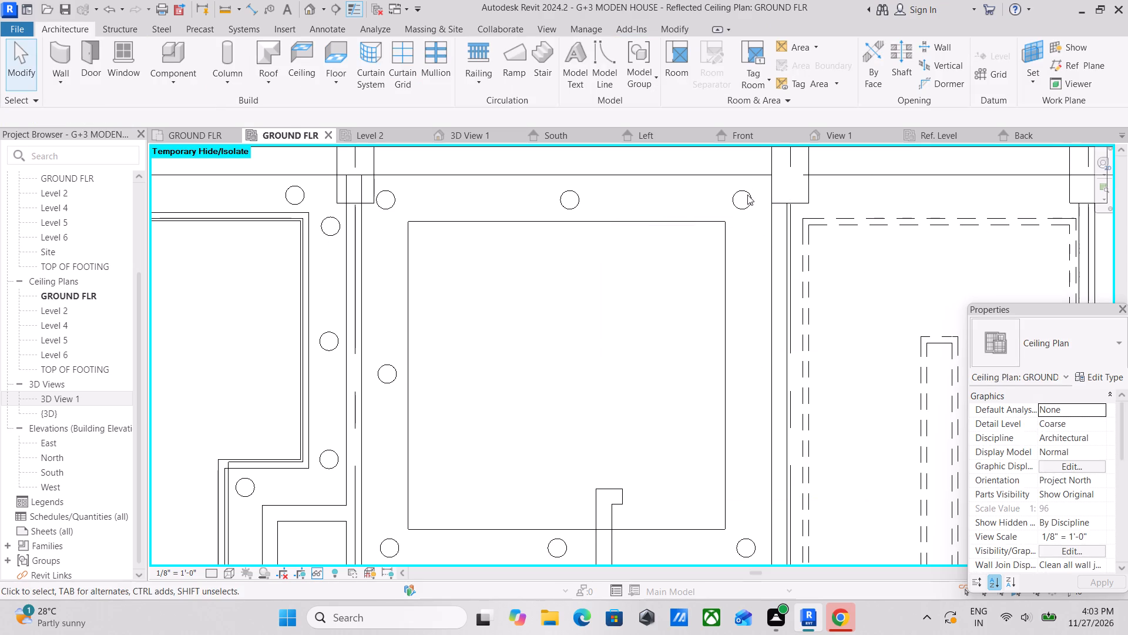
Place a matching light midway along the east border strip, level with the middle light of the west strip.
{"action": "left_click", "coordinate": [747, 195]}
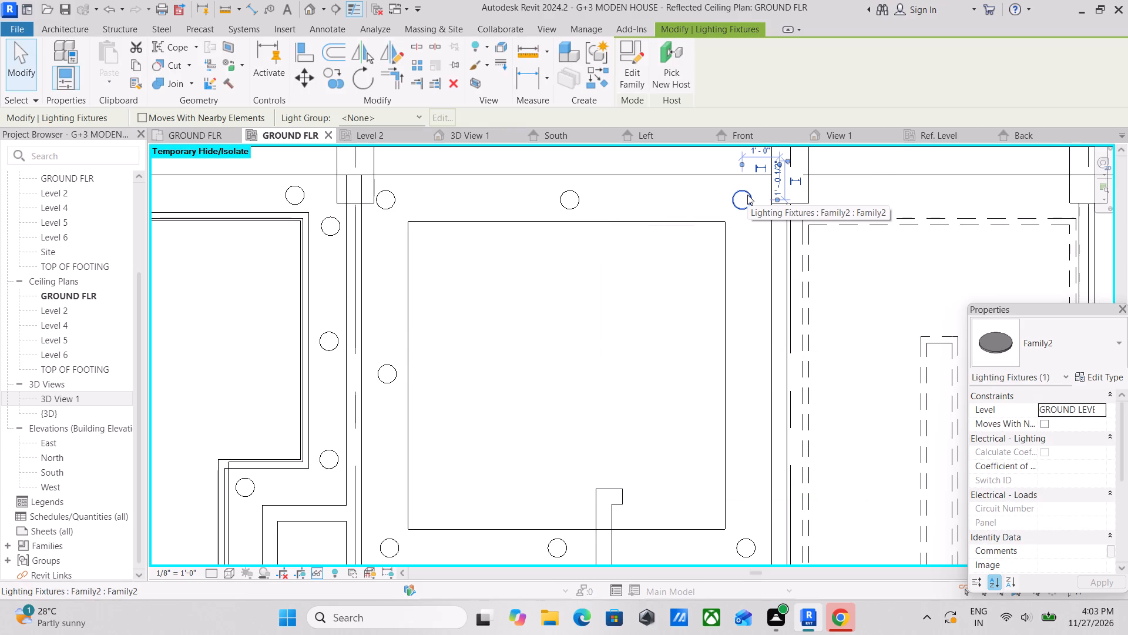
{"action": "type", "text": "CS"}
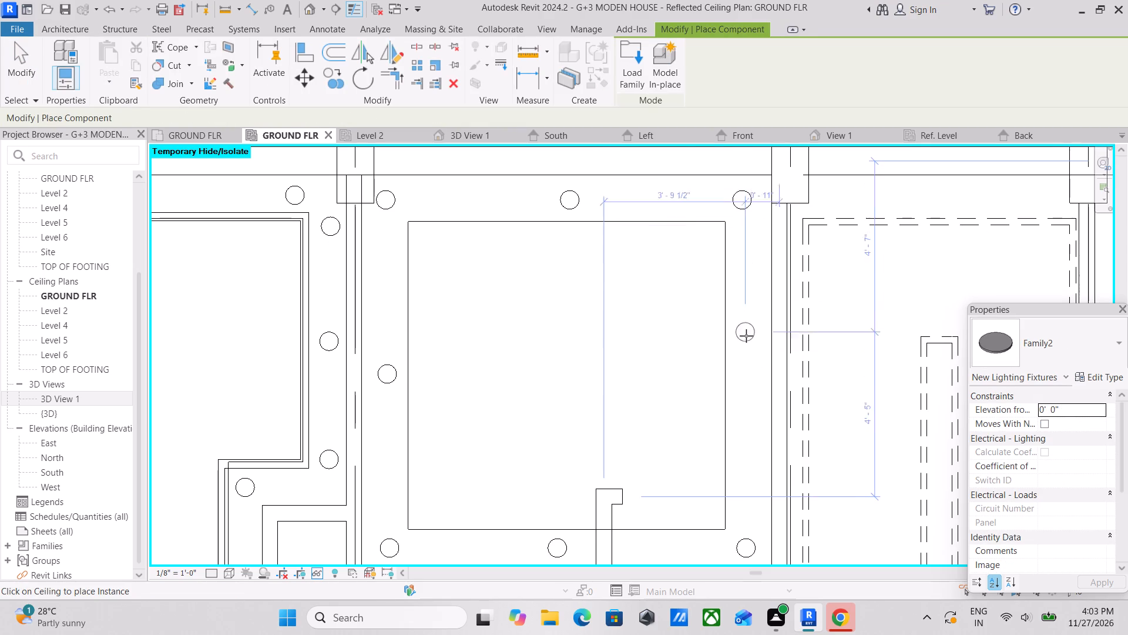
{"action": "left_click", "coordinate": [749, 371]}
{"action": "key", "text": "Escape"}
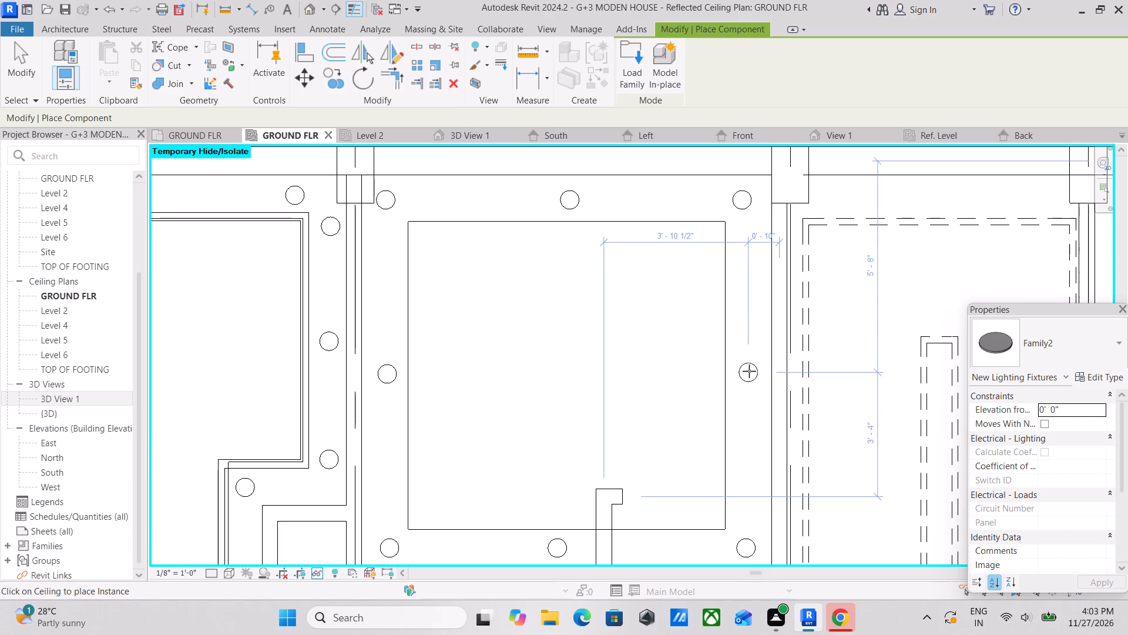
{"action": "key", "text": "Escape"}
{"action": "scroll", "coordinate": [746, 372], "scroll_direction": "down", "scroll_amount": 2}
{"action": "key", "text": "Escape"}
Look over the north row of ground-floor rooms and compare their ceiling borders and lights.
{"action": "scroll", "coordinate": [679, 377], "scroll_direction": "down", "scroll_amount": 2}
{"action": "middle_click_drag", "start_coordinate": [677, 377], "coordinate": [707, 350]}
{"action": "middle_click_drag", "start_coordinate": [611, 361], "coordinate": [710, 312]}
{"action": "scroll", "coordinate": [712, 308], "scroll_direction": "down", "scroll_amount": 2}
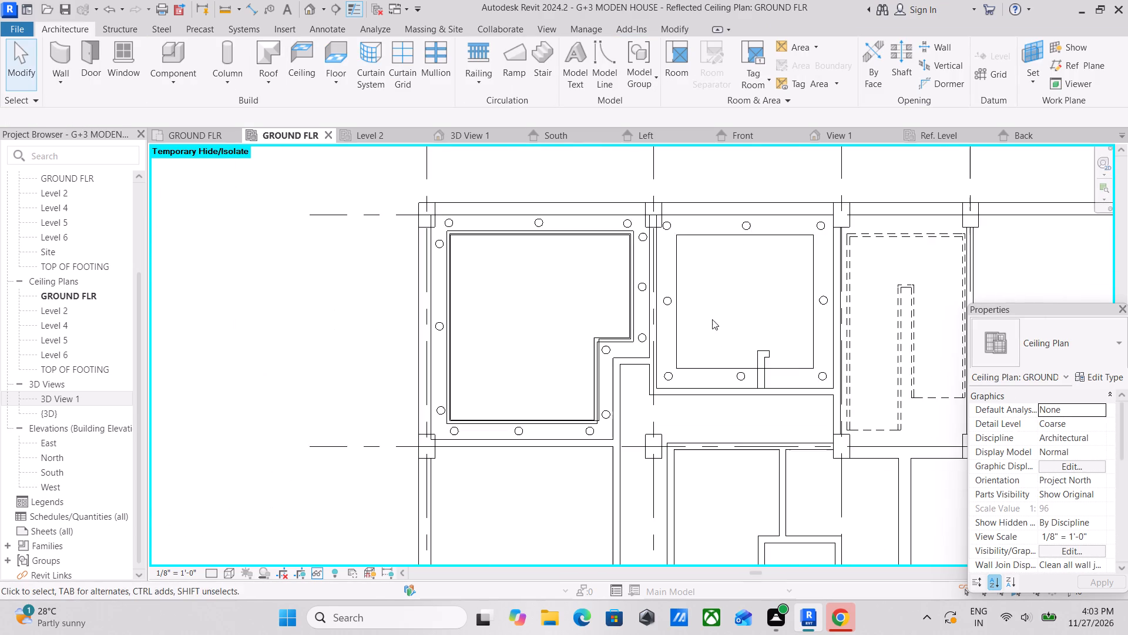
{"action": "middle_click_drag", "start_coordinate": [703, 340], "coordinate": [606, 312]}
{"action": "scroll", "coordinate": [520, 399], "scroll_direction": "down", "scroll_amount": 2}
{"action": "middle_click_drag", "start_coordinate": [509, 399], "coordinate": [513, 337]}
{"action": "middle_click_drag", "start_coordinate": [730, 332], "coordinate": [518, 357]}
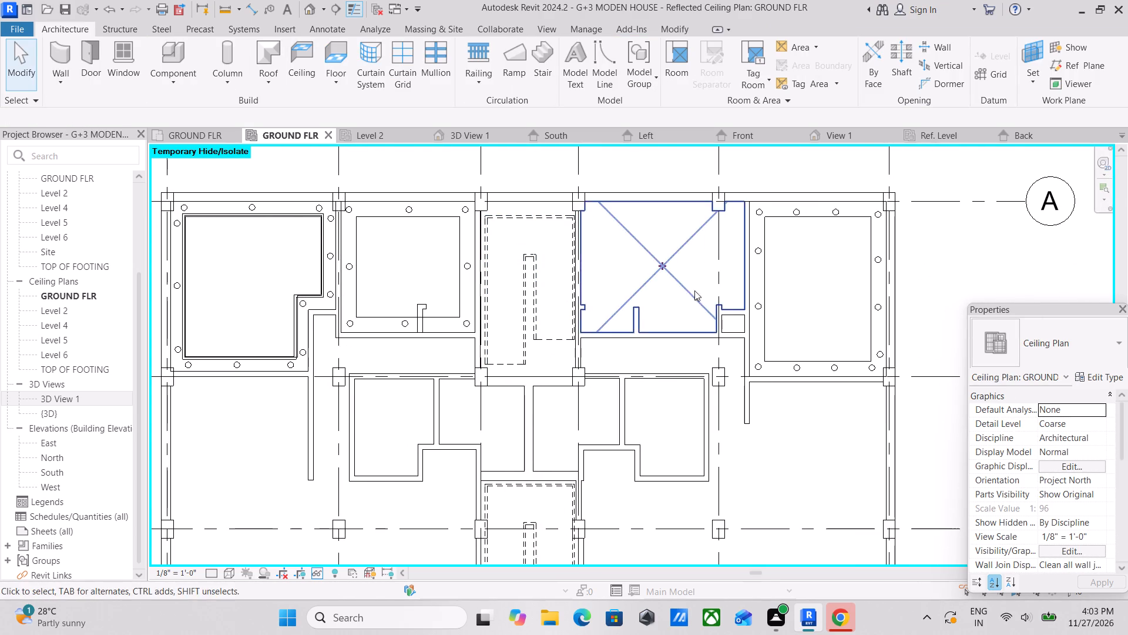
{"action": "scroll", "coordinate": [664, 300], "scroll_direction": "up", "scroll_amount": 2}
{"action": "middle_click_drag", "start_coordinate": [483, 311], "coordinate": [608, 353]}
{"action": "scroll", "coordinate": [620, 348], "scroll_direction": "down", "scroll_amount": 1}
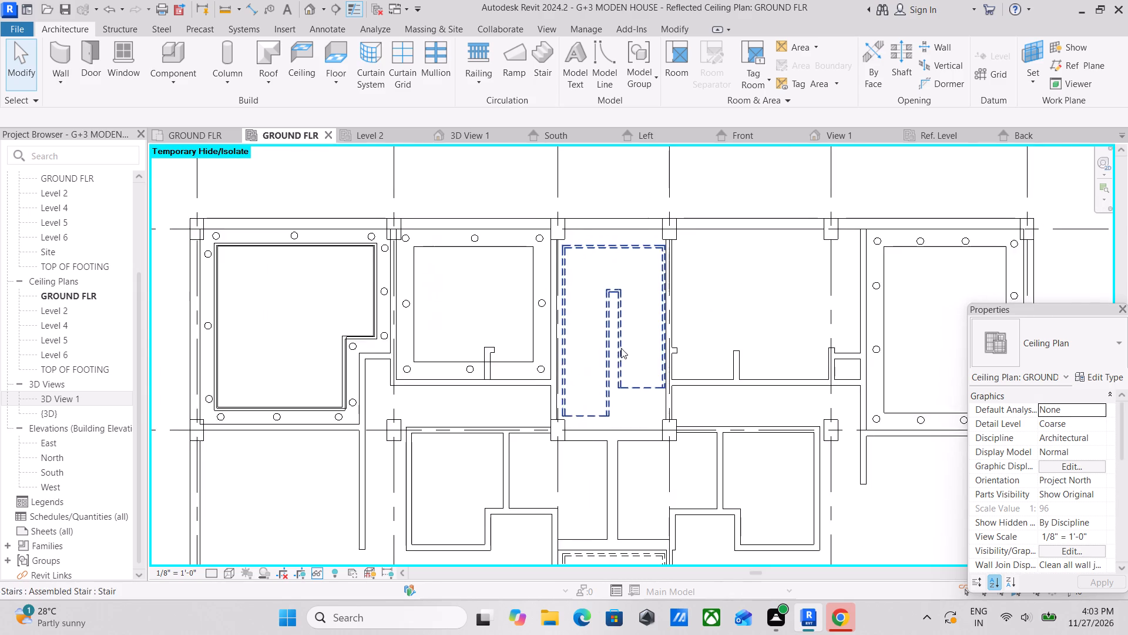
{"action": "middle_click_drag", "start_coordinate": [622, 348], "coordinate": [684, 349]}
{"action": "middle_click_drag", "start_coordinate": [581, 347], "coordinate": [634, 372]}
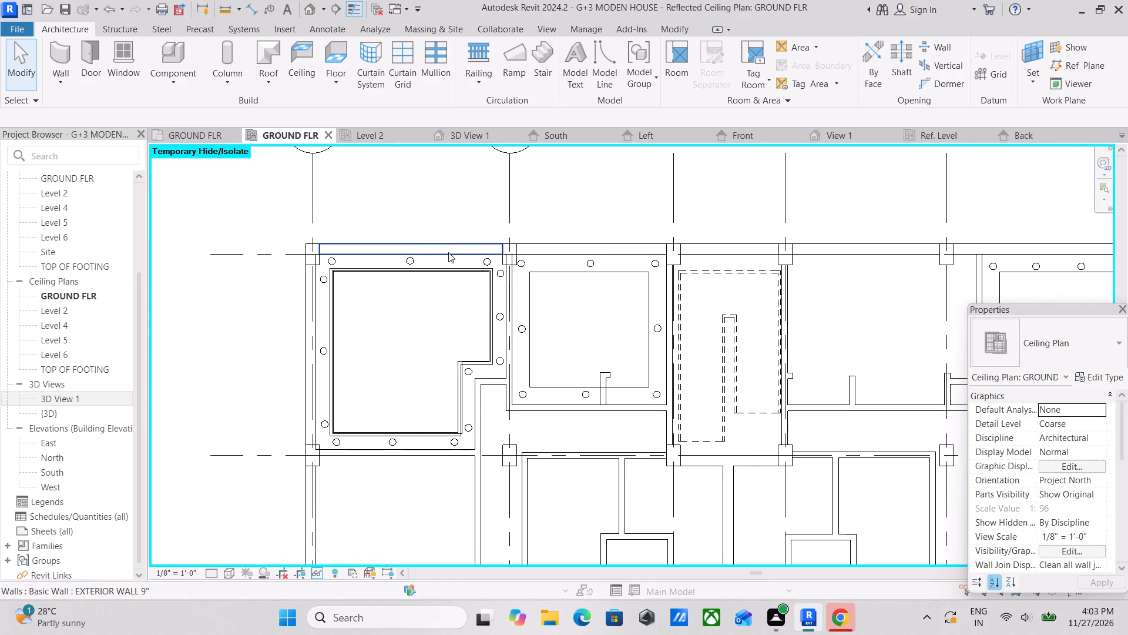
Copy the northwest bedroom's 8' 4" border ceiling to the bedroom east of the stairs, matching its northwest inner column corner.
{"action": "scroll", "coordinate": [459, 250], "scroll_direction": "up", "scroll_amount": 5}
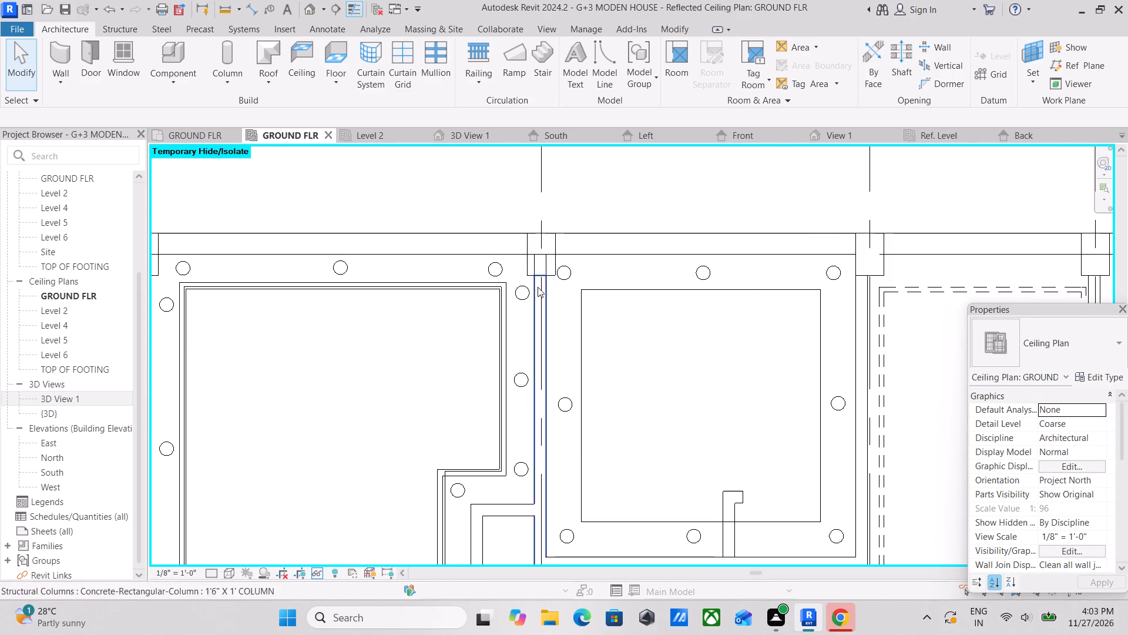
{"action": "middle_click_drag", "start_coordinate": [466, 305], "coordinate": [652, 328]}
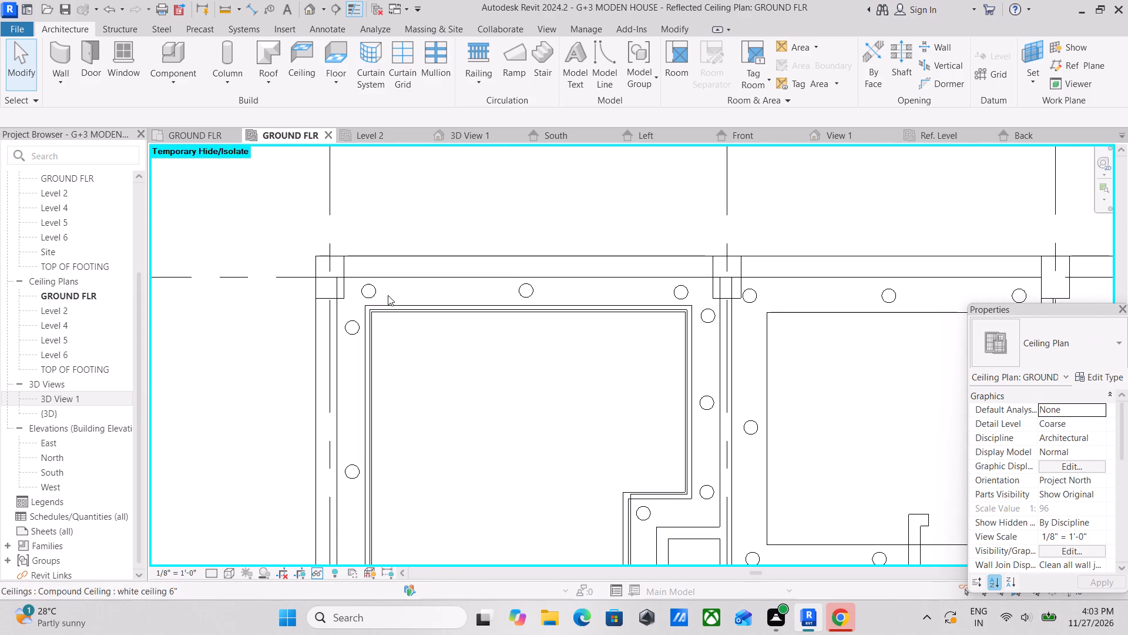
{"action": "left_click", "coordinate": [391, 303]}
{"action": "middle_click_drag", "start_coordinate": [451, 351], "coordinate": [406, 342]}
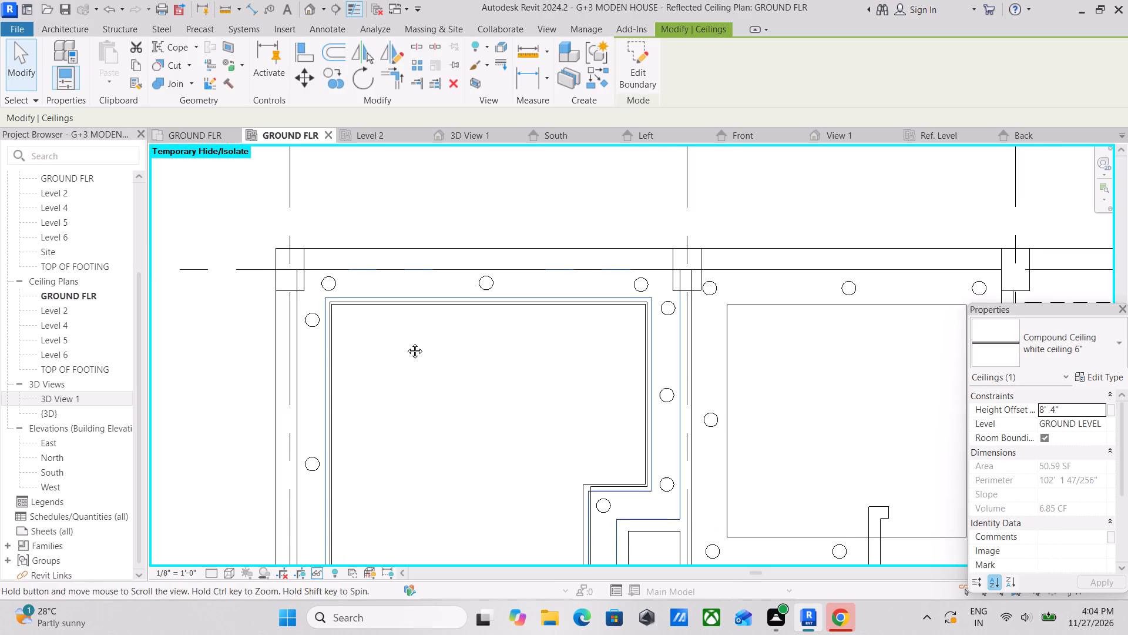
{"action": "middle_click_drag", "start_coordinate": [406, 342], "coordinate": [404, 342]}
{"action": "type", "text": "CO"}
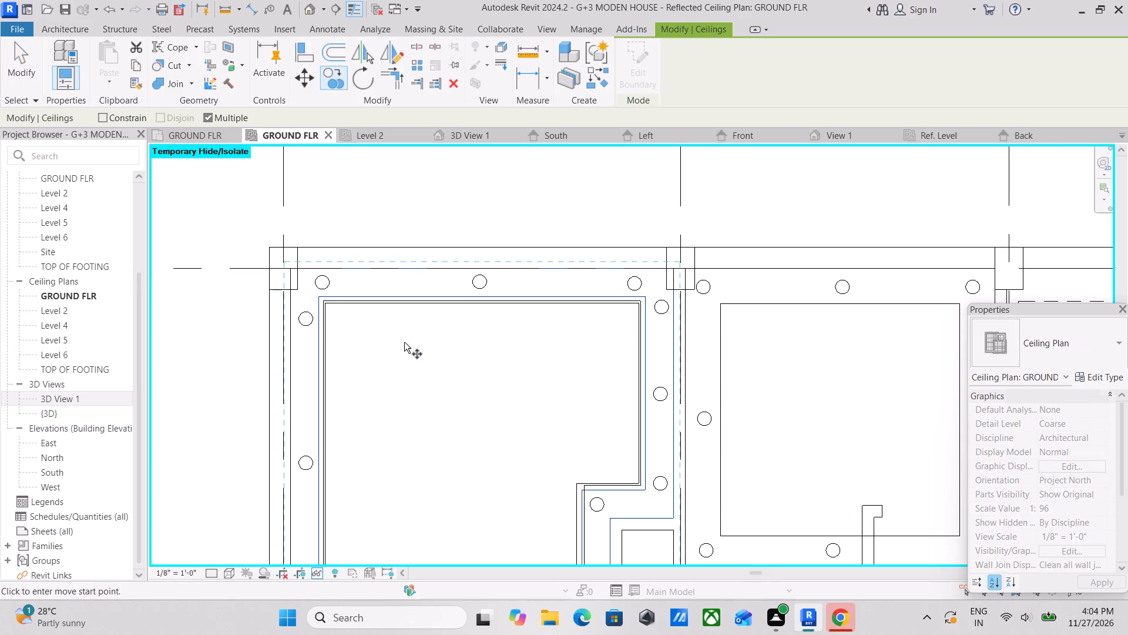
{"action": "left_click", "coordinate": [301, 270]}
{"action": "middle_click_drag", "start_coordinate": [496, 285], "coordinate": [341, 296]}
{"action": "middle_click_drag", "start_coordinate": [617, 293], "coordinate": [465, 298]}
{"action": "middle_click_drag", "start_coordinate": [669, 295], "coordinate": [558, 293]}
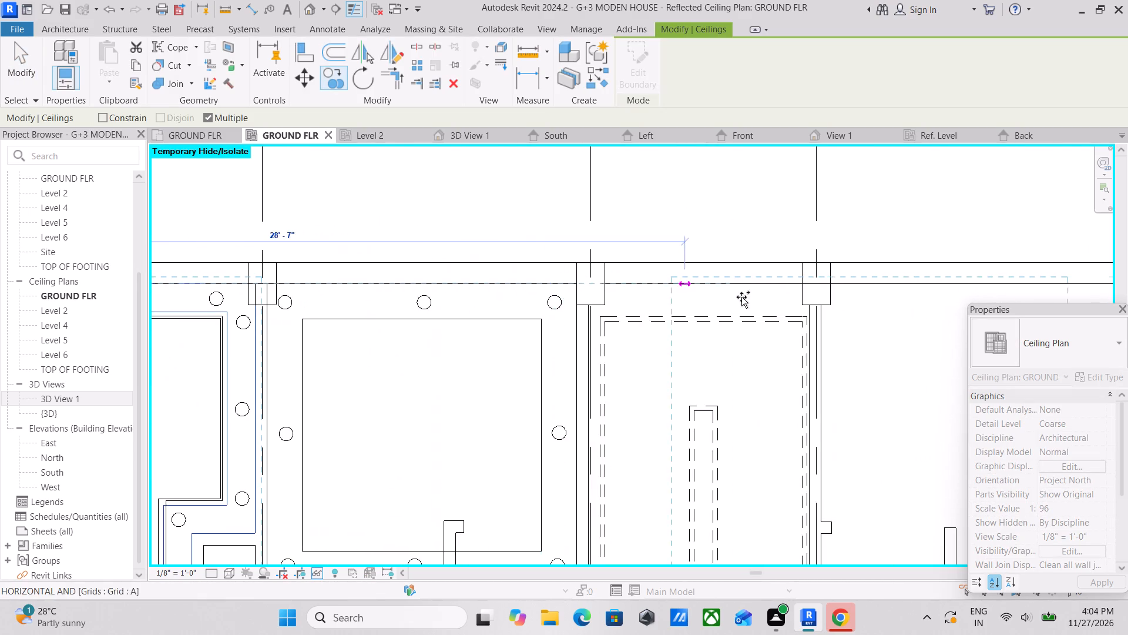
{"action": "middle_click_drag", "start_coordinate": [751, 298], "coordinate": [562, 300]}
{"action": "left_click", "coordinate": [640, 288]}
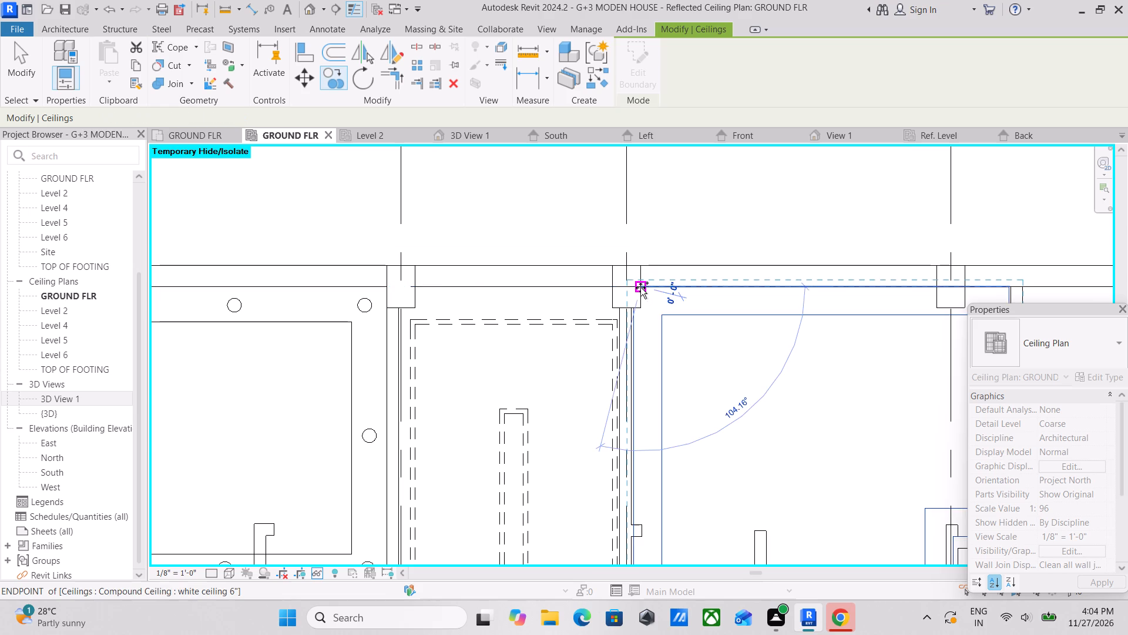
{"action": "scroll", "coordinate": [640, 288], "scroll_direction": "down", "scroll_amount": 5}
{"action": "key", "text": "Escape"}
{"action": "key", "text": "Escape"}
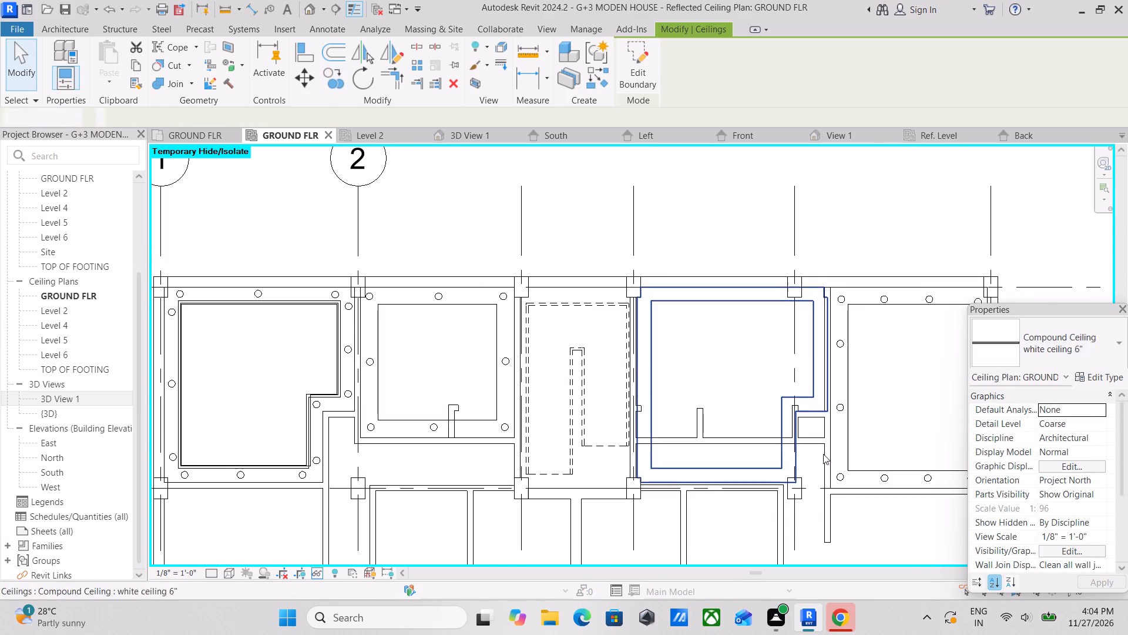
{"action": "scroll", "coordinate": [736, 531], "scroll_direction": "up", "scroll_amount": 2}
{"action": "key", "text": "Escape"}
Edit the copied ceiling's boundary, nudging the outer south line north and deleting the too-short connecting segment beside the southwest column.
{"action": "scroll", "coordinate": [683, 470], "scroll_direction": "up", "scroll_amount": 2}
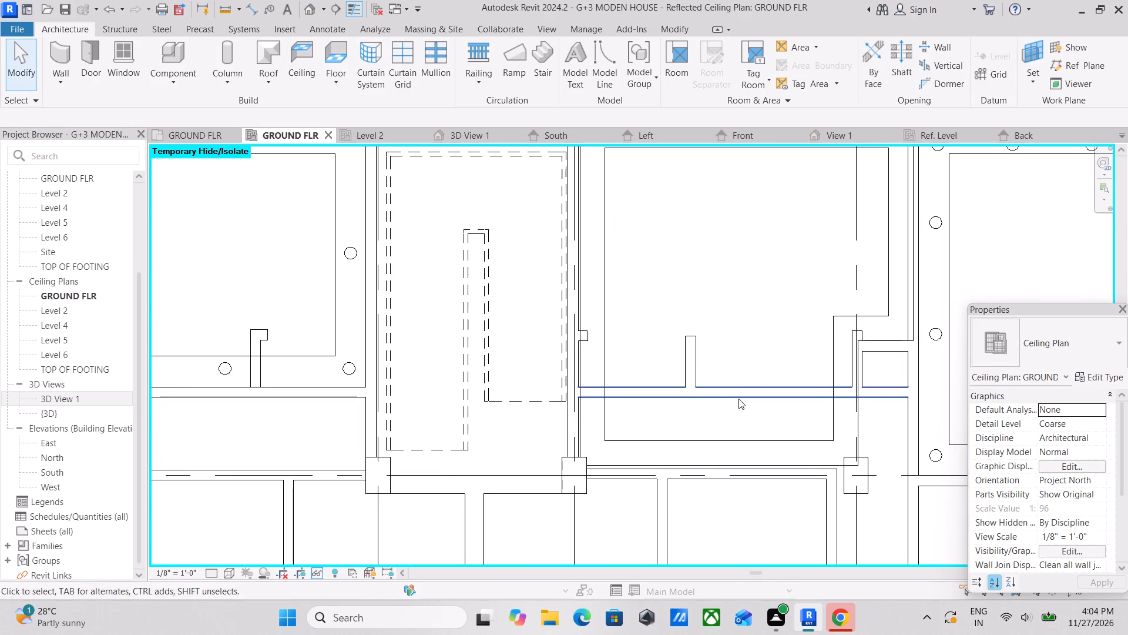
{"action": "scroll", "coordinate": [751, 395], "scroll_direction": "down", "scroll_amount": 1}
{"action": "left_click", "coordinate": [720, 440]}
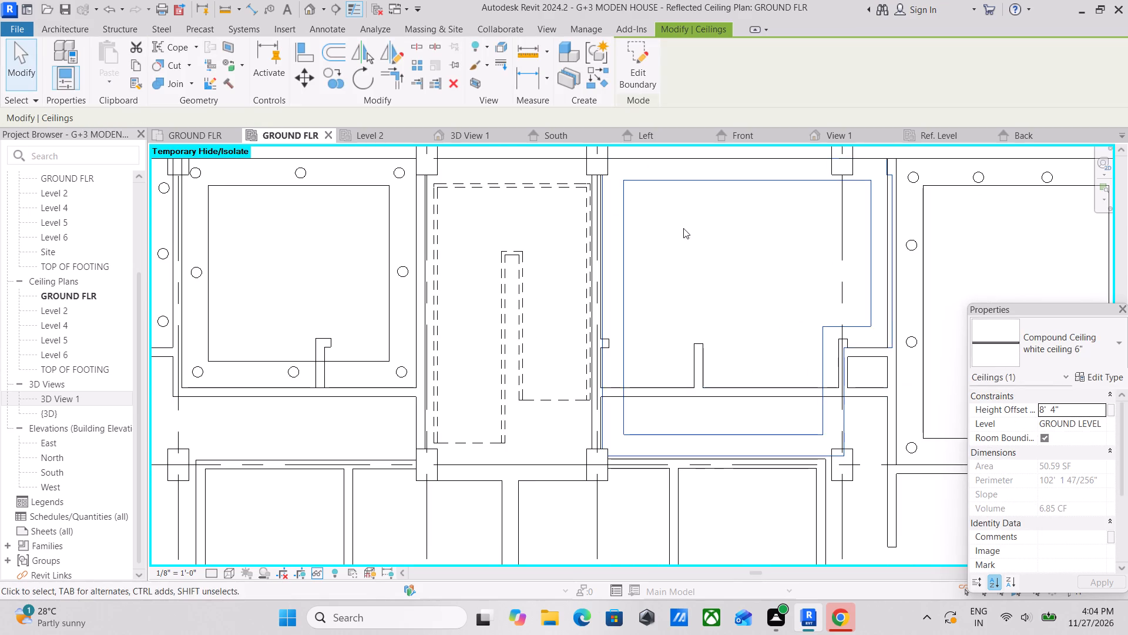
{"action": "left_click", "coordinate": [637, 69]}
{"action": "scroll", "coordinate": [738, 437], "scroll_direction": "up", "scroll_amount": 3}
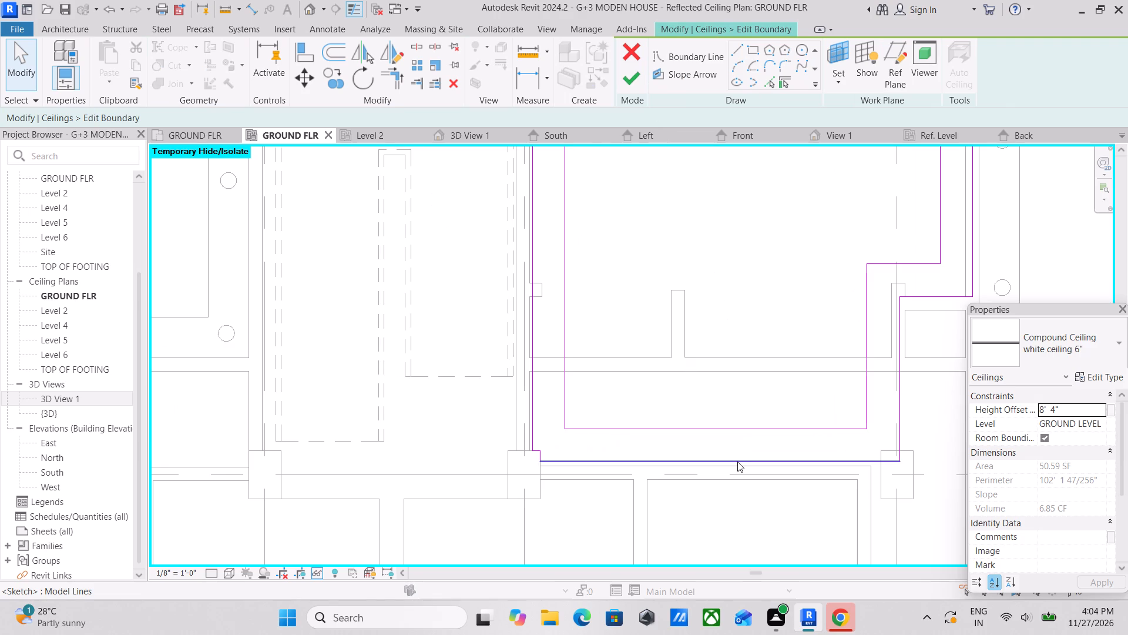
{"action": "left_click", "coordinate": [737, 460]}
{"action": "key", "text": "Up"}
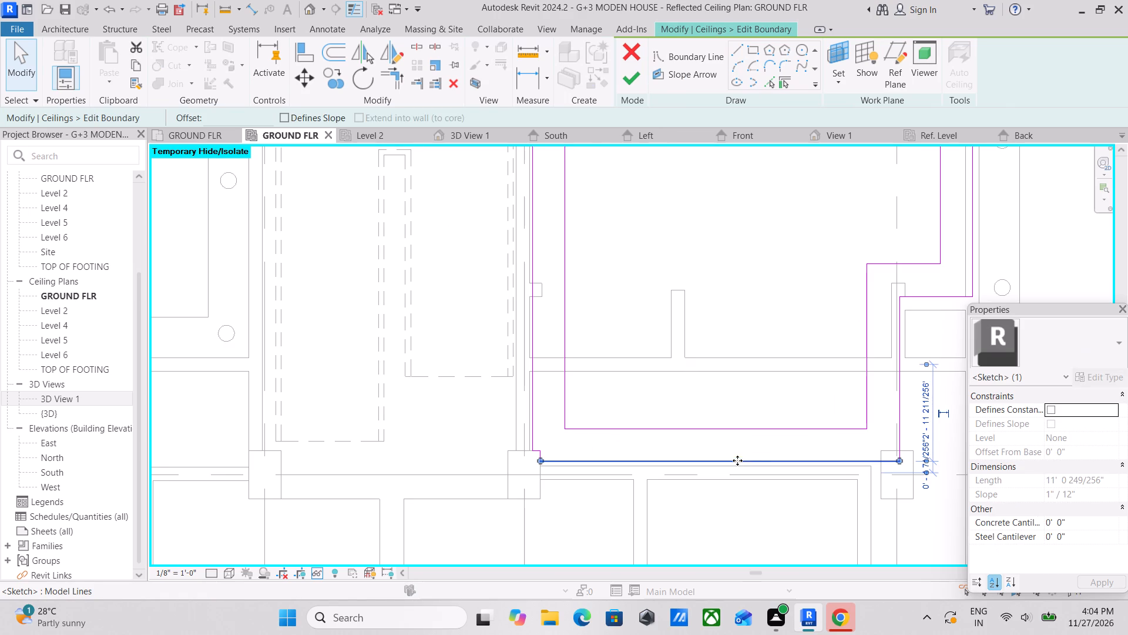
{"action": "key", "text": "Up"}
{"action": "key", "text": "Up"}
{"action": "key", "text": "Up"}
{"action": "key", "text": "Up"}
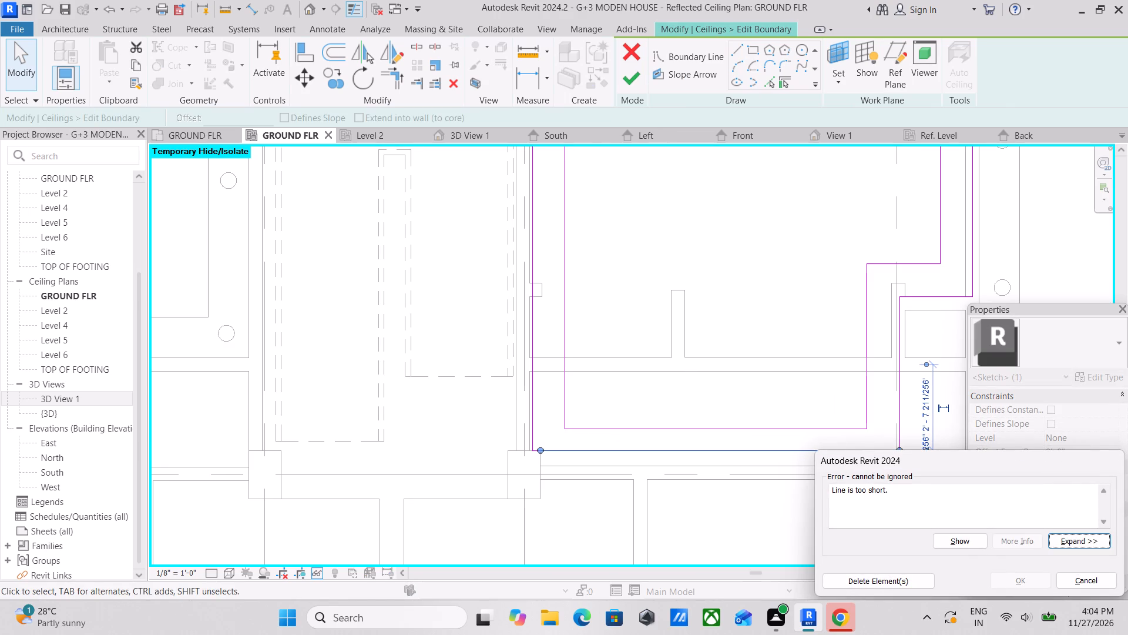
{"action": "left_click", "coordinate": [885, 581]}
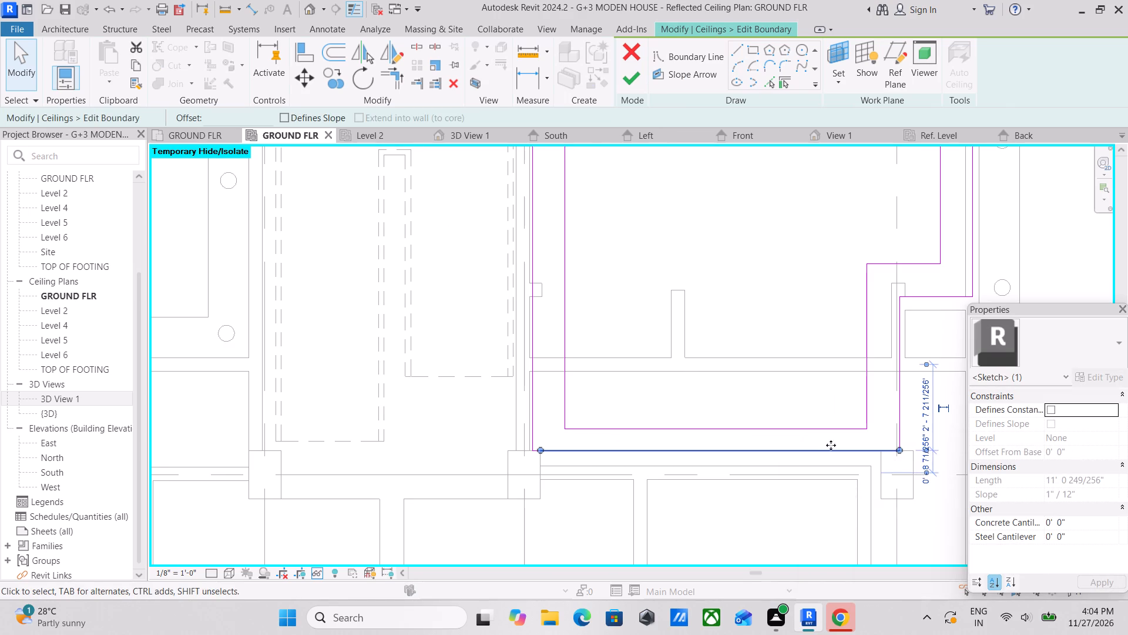
Nudge the boundary's outer south line north onto the south face of the bedroom's south wall.
{"action": "scroll", "coordinate": [799, 418], "scroll_direction": "down", "scroll_amount": 4}
{"action": "middle_click_drag", "start_coordinate": [774, 418], "coordinate": [889, 455]}
{"action": "scroll", "coordinate": [889, 454], "scroll_direction": "down", "scroll_amount": 3}
{"action": "middle_click_drag", "start_coordinate": [889, 454], "coordinate": [719, 412]}
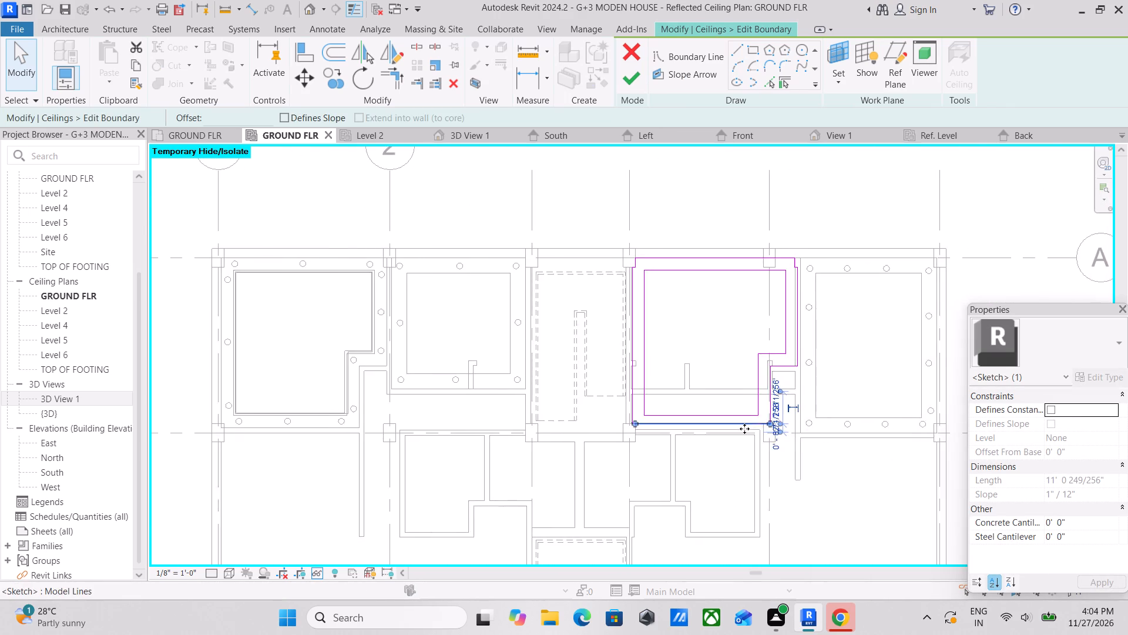
{"action": "scroll", "coordinate": [748, 433], "scroll_direction": "up", "scroll_amount": 2}
{"action": "key", "text": "Up"}
{"action": "key", "text": "Up"}
{"action": "key", "text": "Up"}
{"action": "key", "text": "Up"}
{"action": "key", "text": "Up"}
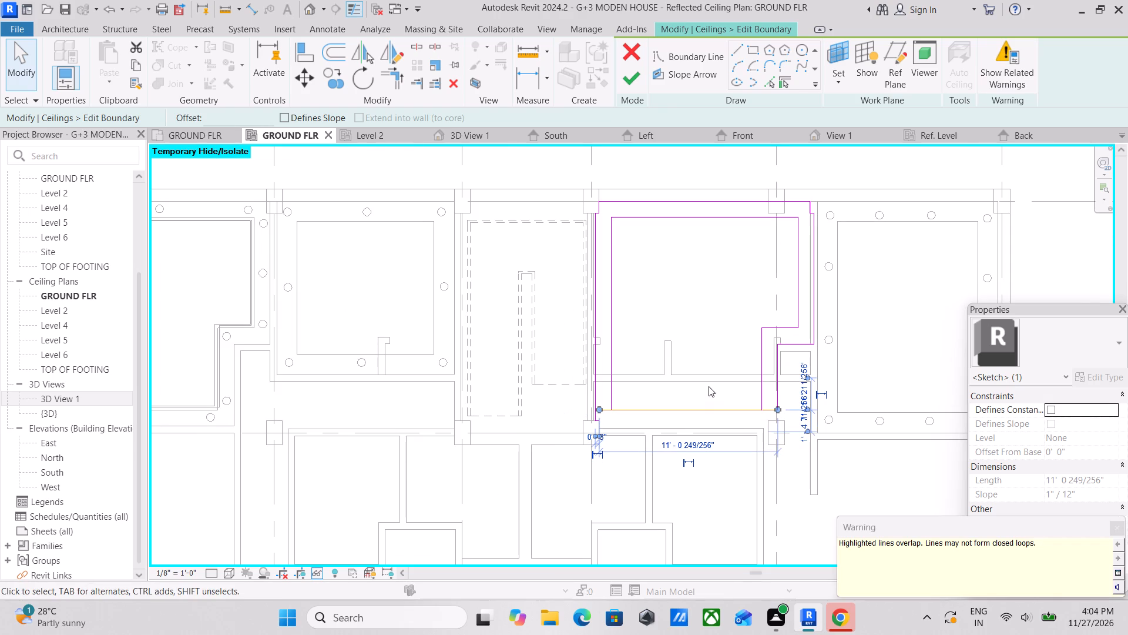
{"action": "key", "text": "Up"}
{"action": "key", "text": "Up"}
{"action": "scroll", "coordinate": [698, 414], "scroll_direction": "up", "scroll_amount": 1}
{"action": "key", "text": "Up"}
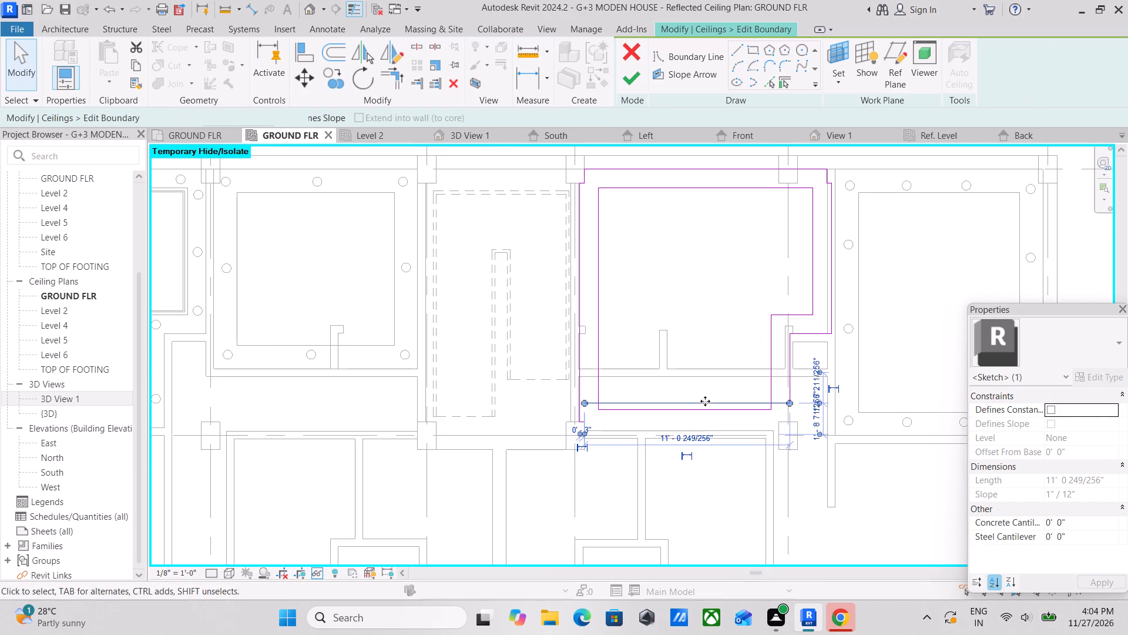
{"action": "key", "text": "Up"}
{"action": "key", "text": "Up"}
{"action": "key", "text": "Up"}
{"action": "key", "text": "Up"}
{"action": "key", "text": "Up"}
{"action": "key", "text": "Up"}
{"action": "key", "text": "Up"}
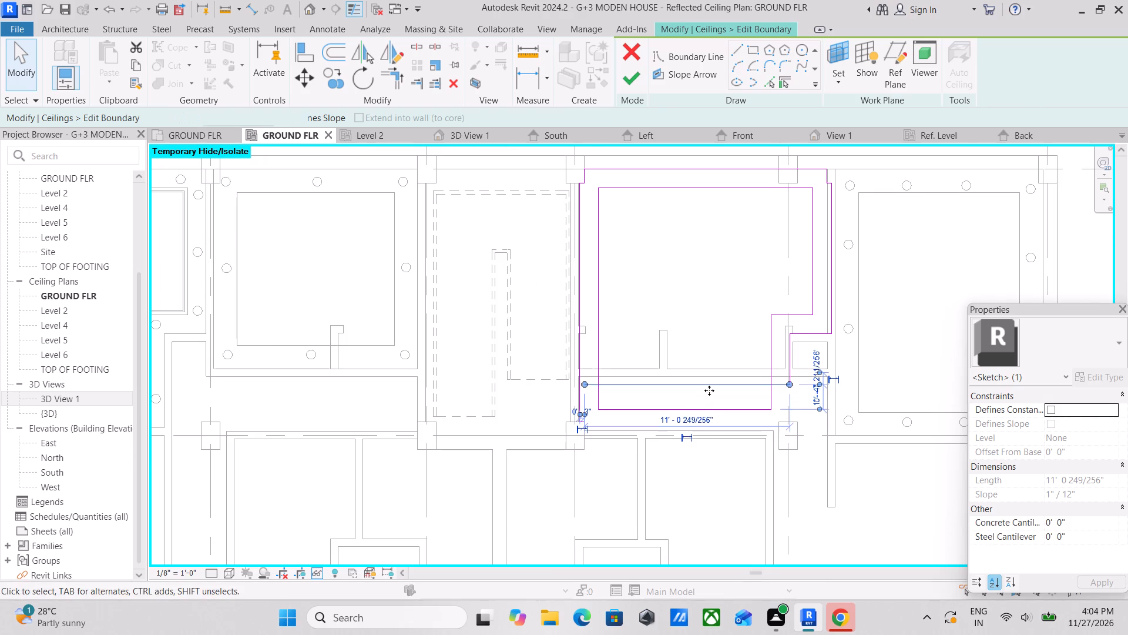
{"action": "scroll", "coordinate": [695, 389], "scroll_direction": "up", "scroll_amount": 3}
{"action": "key", "text": "Up"}
{"action": "key", "text": "Up"}
{"action": "scroll", "coordinate": [664, 392], "scroll_direction": "up", "scroll_amount": 5}
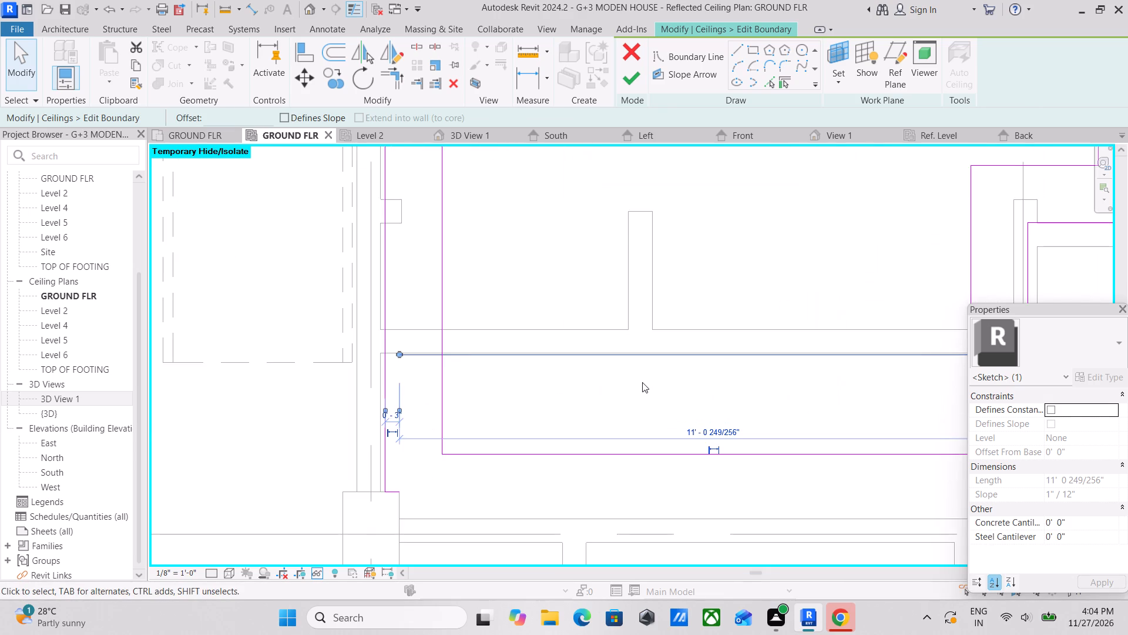
{"action": "scroll", "coordinate": [630, 387], "scroll_direction": "down", "scroll_amount": 1}
{"action": "key", "text": "Up"}
{"action": "key", "text": "Down"}
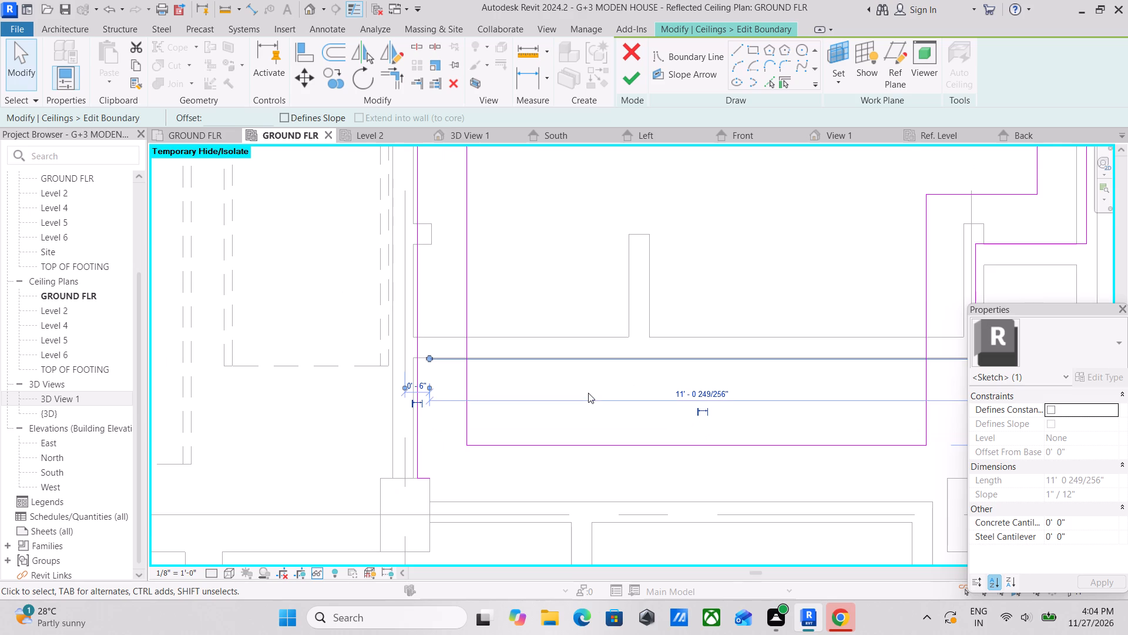
{"action": "scroll", "coordinate": [548, 357], "scroll_direction": "up", "scroll_amount": 2}
{"action": "key", "text": "Up"}
{"action": "scroll", "coordinate": [602, 369], "scroll_direction": "up", "scroll_amount": 2}
{"action": "key", "text": "Down"}
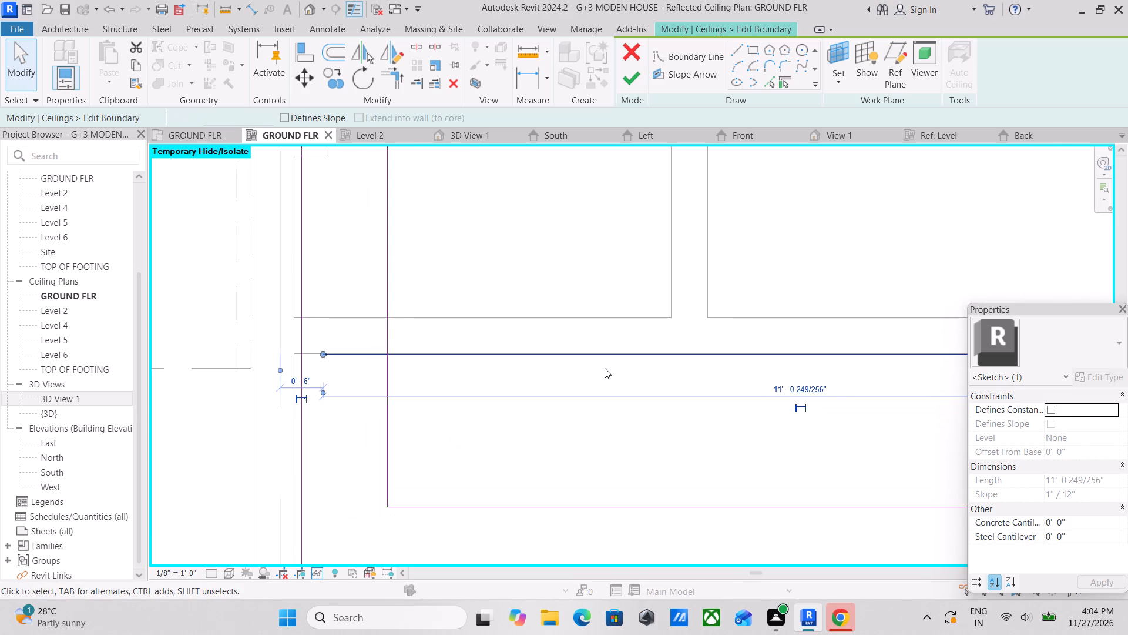
{"action": "scroll", "coordinate": [560, 364], "scroll_direction": "up", "scroll_amount": 1}
{"action": "middle_click_drag", "start_coordinate": [560, 364], "coordinate": [770, 433]}
{"action": "scroll", "coordinate": [577, 381], "scroll_direction": "down", "scroll_amount": 1}
{"action": "middle_click_drag", "start_coordinate": [579, 381], "coordinate": [650, 439]}
{"action": "middle_click_drag", "start_coordinate": [586, 341], "coordinate": [627, 415]}
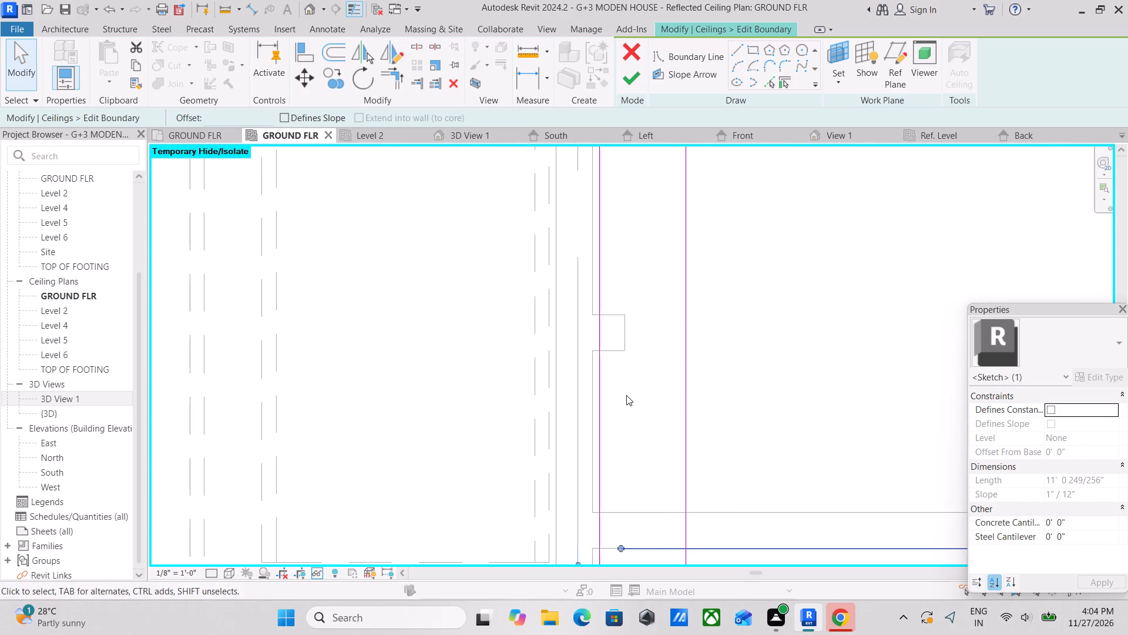
{"action": "key", "text": "Escape"}
Move the ceiling boundary's long outer west line west onto the east face of the bedroom's west wall.
{"action": "scroll", "coordinate": [625, 395], "scroll_direction": "down", "scroll_amount": 3}
{"action": "middle_click_drag", "start_coordinate": [660, 417], "coordinate": [666, 305]}
{"action": "middle_click_drag", "start_coordinate": [724, 415], "coordinate": [682, 368]}
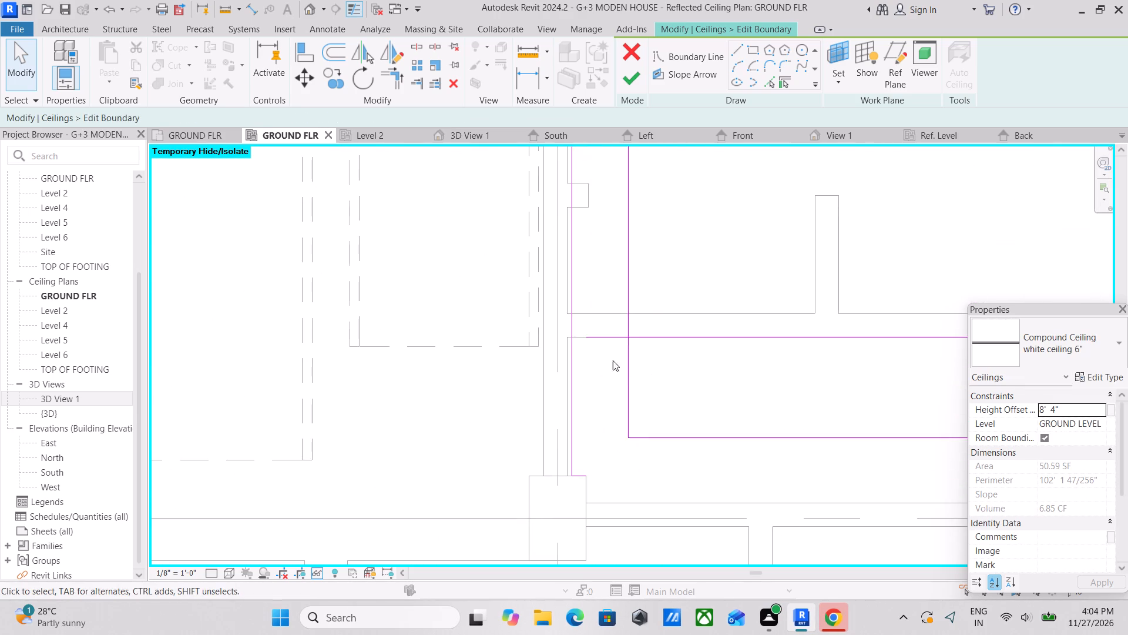
{"action": "middle_click_drag", "start_coordinate": [613, 362], "coordinate": [673, 584]}
{"action": "scroll", "coordinate": [679, 369], "scroll_direction": "down", "scroll_amount": 1}
{"action": "middle_click_drag", "start_coordinate": [677, 401], "coordinate": [657, 621]}
{"action": "middle_click_drag", "start_coordinate": [642, 307], "coordinate": [620, 370]}
{"action": "scroll", "coordinate": [622, 365], "scroll_direction": "up", "scroll_amount": 1}
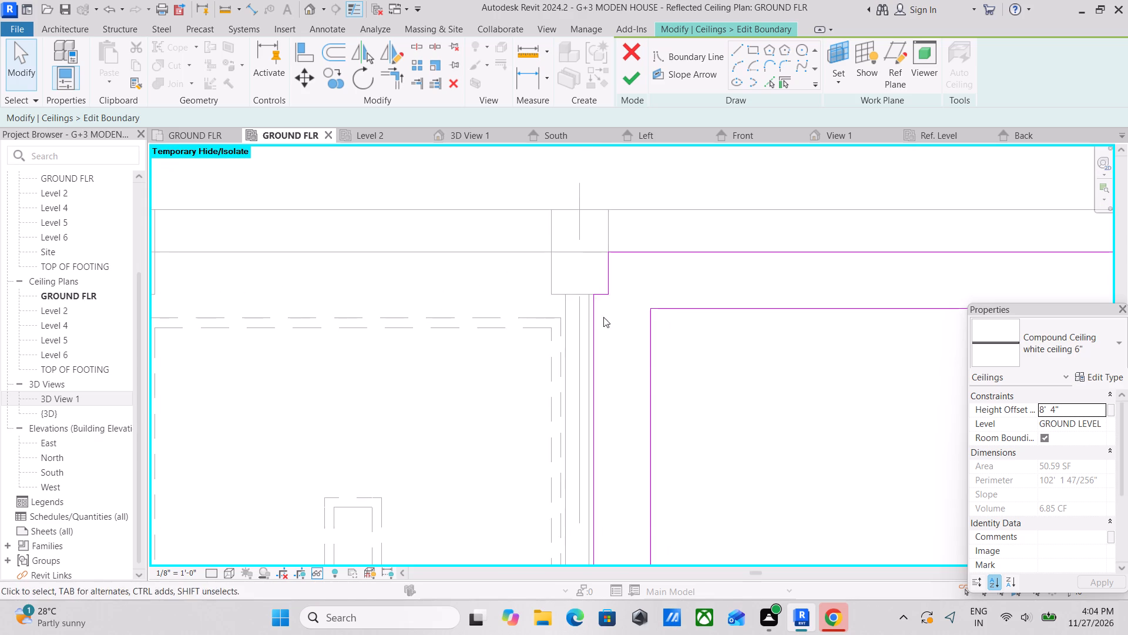
{"action": "scroll", "coordinate": [603, 280], "scroll_direction": "up", "scroll_amount": 2}
{"action": "left_click", "coordinate": [590, 339]}
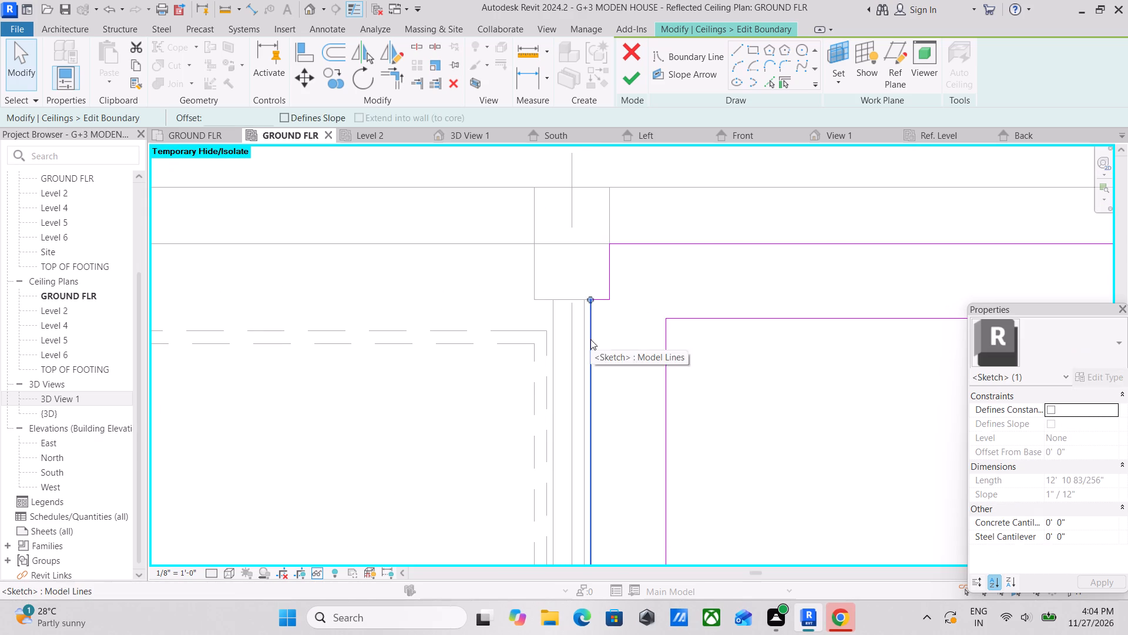
{"action": "scroll", "coordinate": [590, 339], "scroll_direction": "up", "scroll_amount": 2}
{"action": "key", "text": "Escape"}
{"action": "key", "text": "m"}
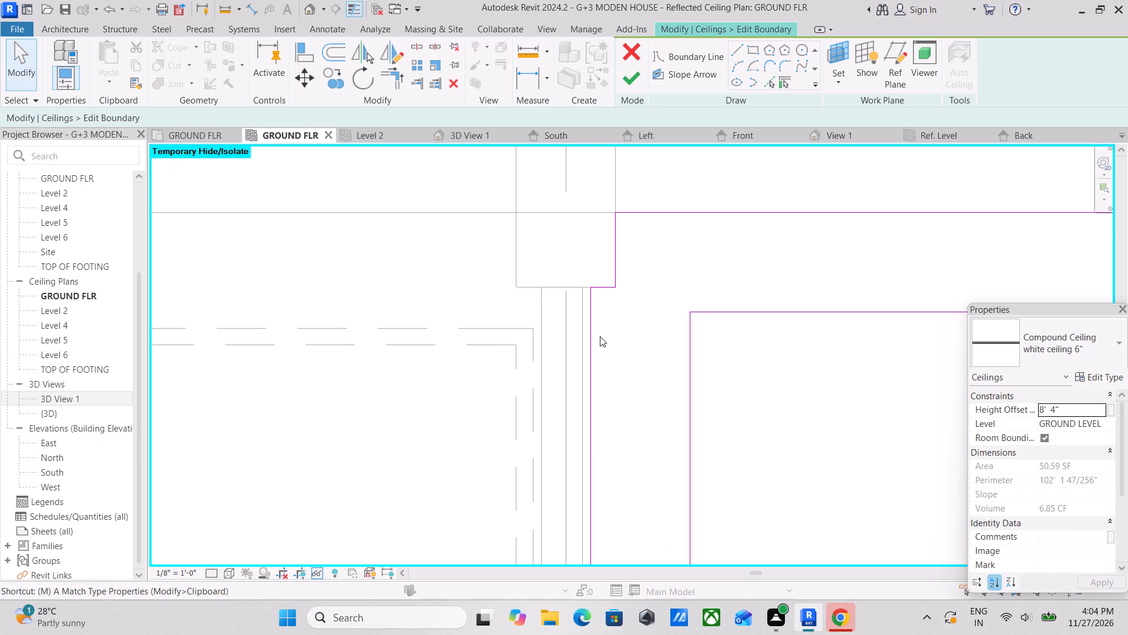
{"action": "key", "text": "Return"}
{"action": "scroll", "coordinate": [593, 334], "scroll_direction": "up", "scroll_amount": 2}
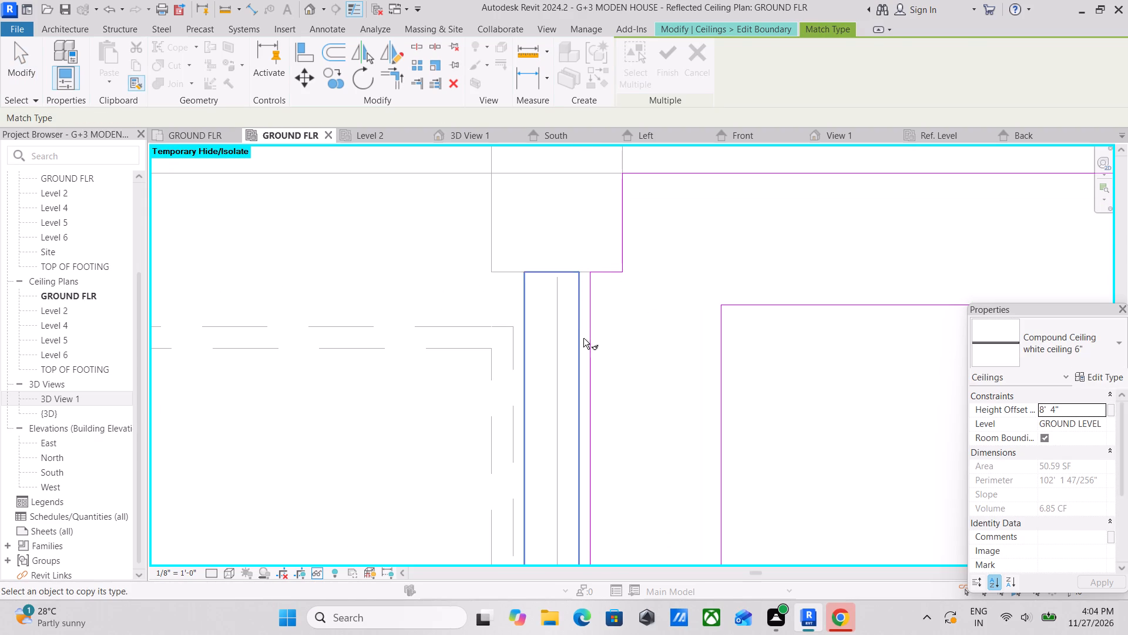
{"action": "key", "text": "Escape"}
{"action": "scroll", "coordinate": [593, 338], "scroll_direction": "up", "scroll_amount": 2}
{"action": "key", "text": "Escape"}
{"action": "left_click", "coordinate": [590, 333]}
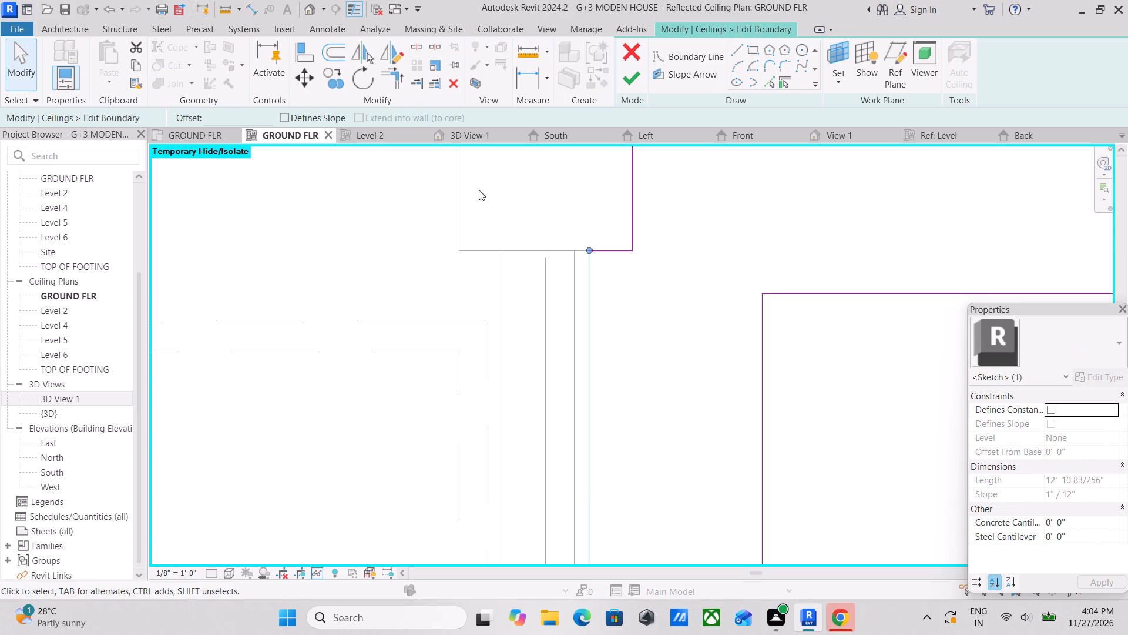
{"action": "left_click", "coordinate": [310, 85]}
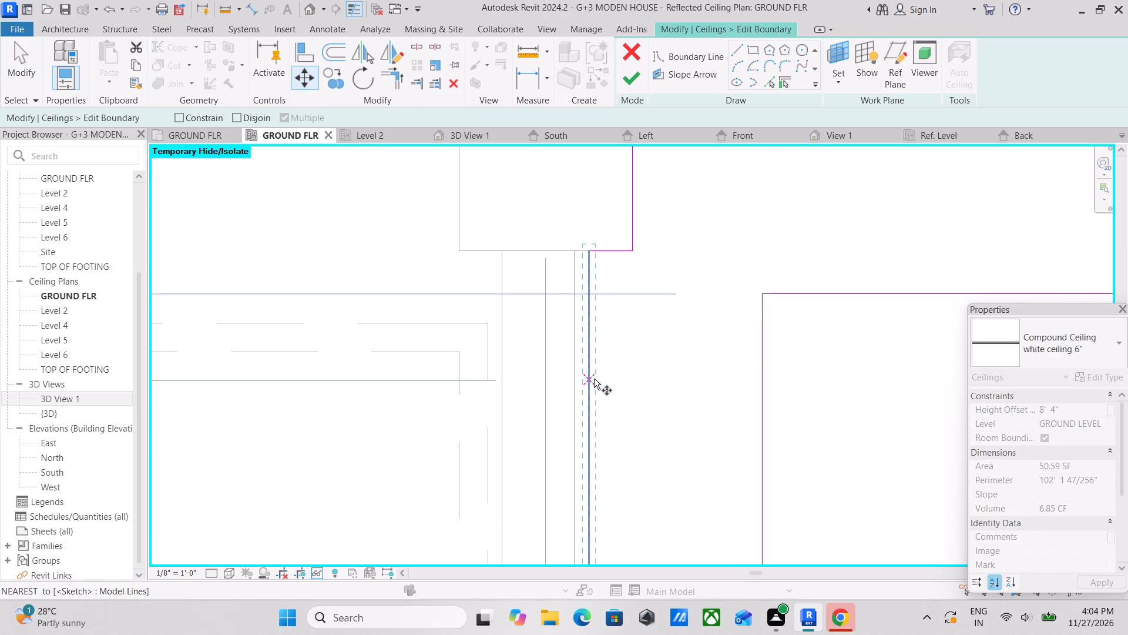
{"action": "left_click", "coordinate": [593, 379]}
{"action": "scroll", "coordinate": [611, 381], "scroll_direction": "up", "scroll_amount": 2}
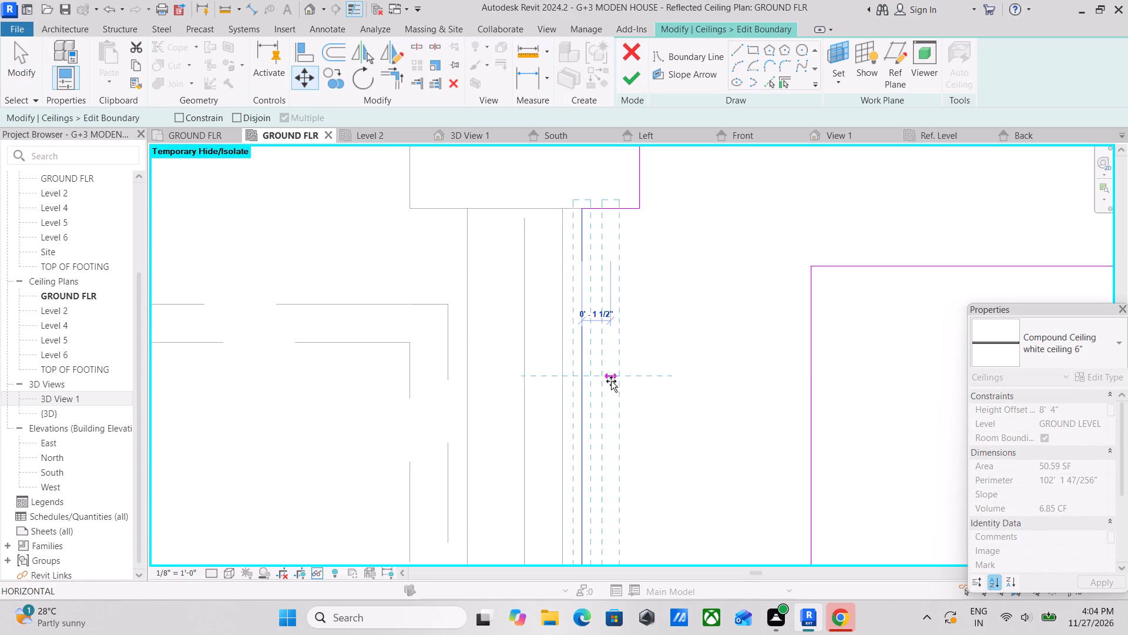
{"action": "left_click", "coordinate": [560, 371]}
{"action": "key", "text": "Escape"}
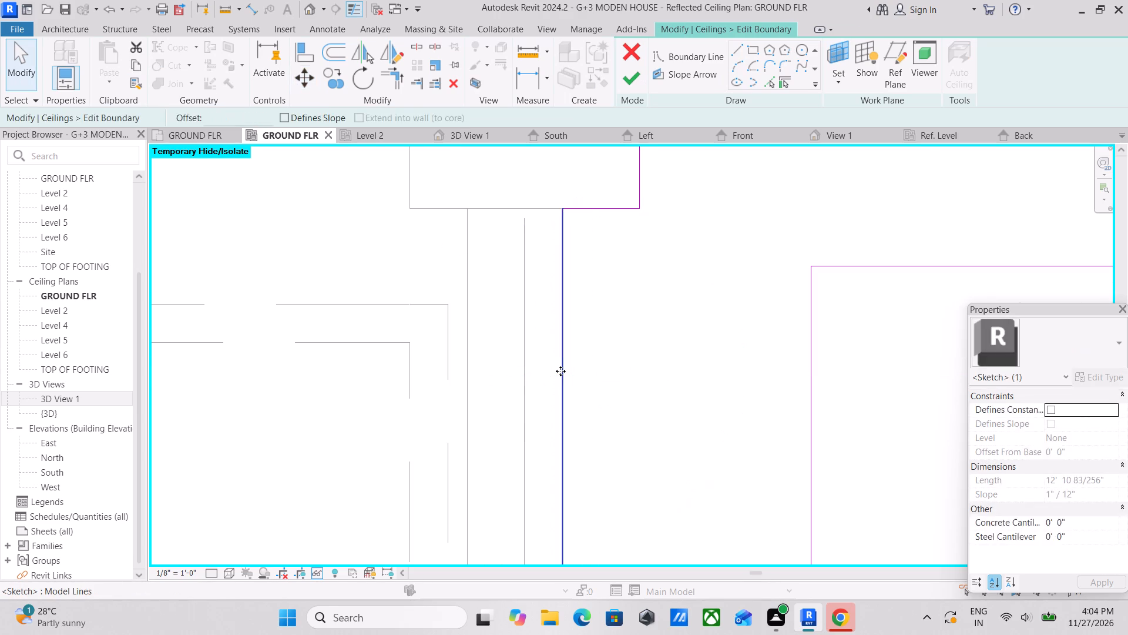
Move the boundary's long outer east line west from the wall's centre onto the west face of the bedroom's east interior wall.
{"action": "scroll", "coordinate": [560, 371], "scroll_direction": "down", "scroll_amount": 7}
{"action": "middle_click_drag", "start_coordinate": [565, 370], "coordinate": [460, 327]}
{"action": "scroll", "coordinate": [469, 319], "scroll_direction": "down", "scroll_amount": 4}
{"action": "middle_click_drag", "start_coordinate": [593, 369], "coordinate": [571, 349]}
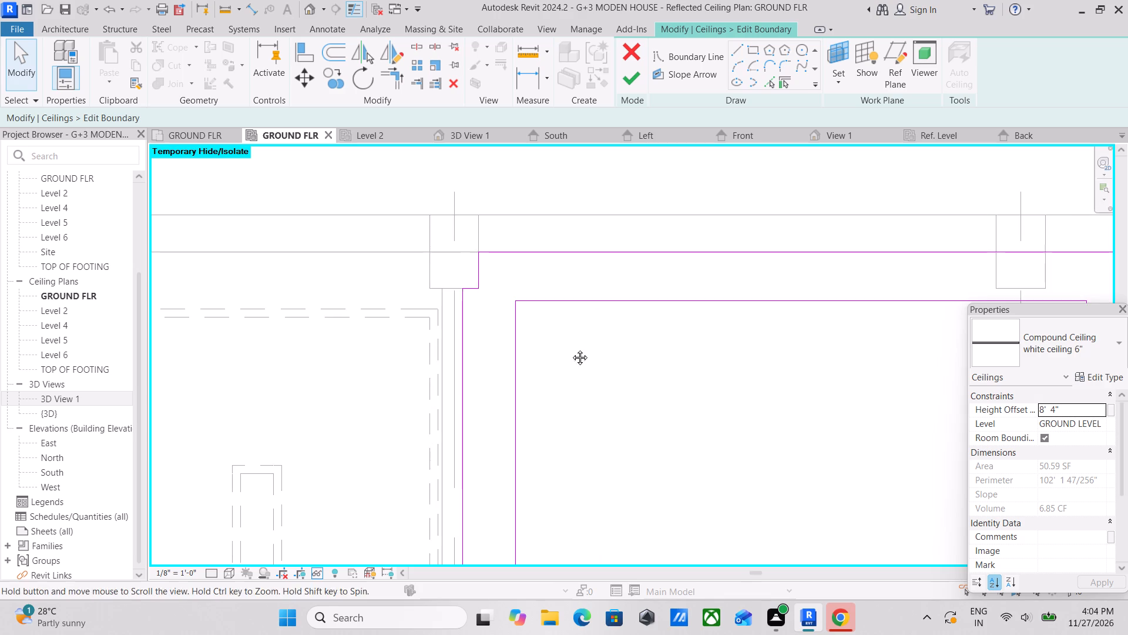
{"action": "middle_click_drag", "start_coordinate": [571, 349], "coordinate": [499, 285]}
{"action": "scroll", "coordinate": [694, 371], "scroll_direction": "down", "scroll_amount": 2}
{"action": "middle_click_drag", "start_coordinate": [694, 371], "coordinate": [583, 308]}
{"action": "middle_click_drag", "start_coordinate": [812, 309], "coordinate": [753, 402]}
{"action": "scroll", "coordinate": [751, 405], "scroll_direction": "up", "scroll_amount": 1}
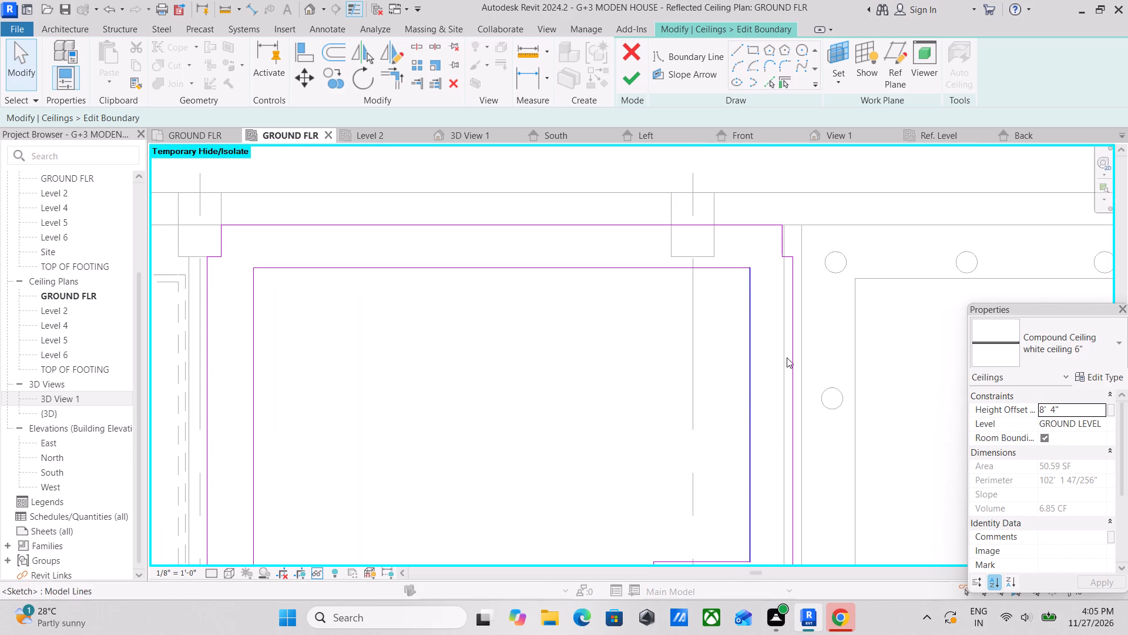
{"action": "scroll", "coordinate": [831, 259], "scroll_direction": "up", "scroll_amount": 3}
{"action": "scroll", "coordinate": [770, 266], "scroll_direction": "up", "scroll_amount": 1}
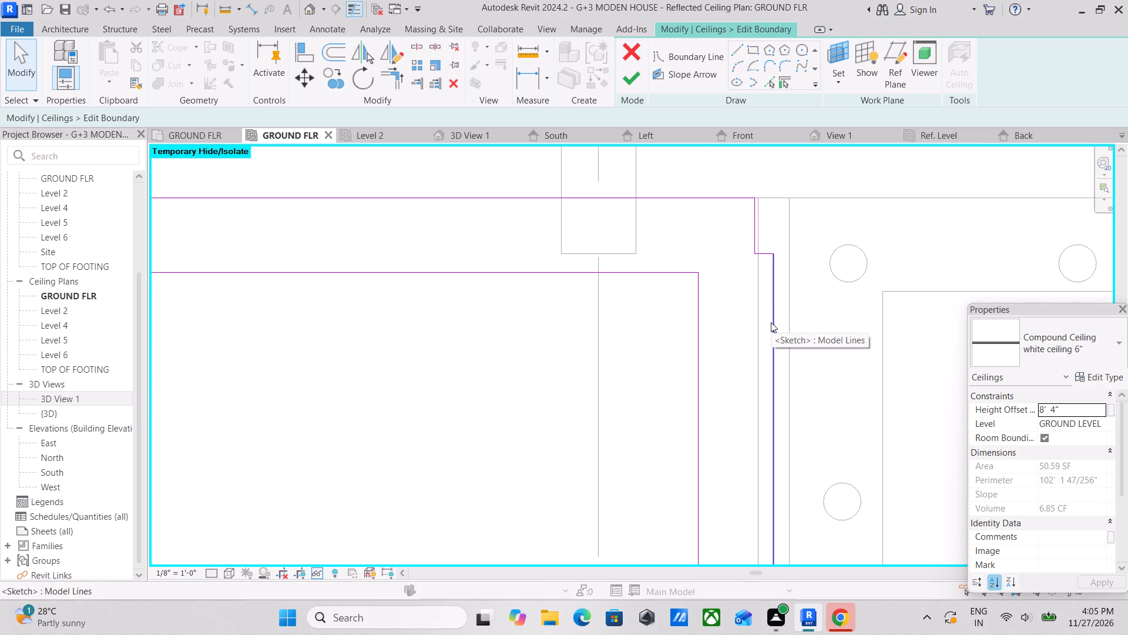
{"action": "key", "text": "m"}
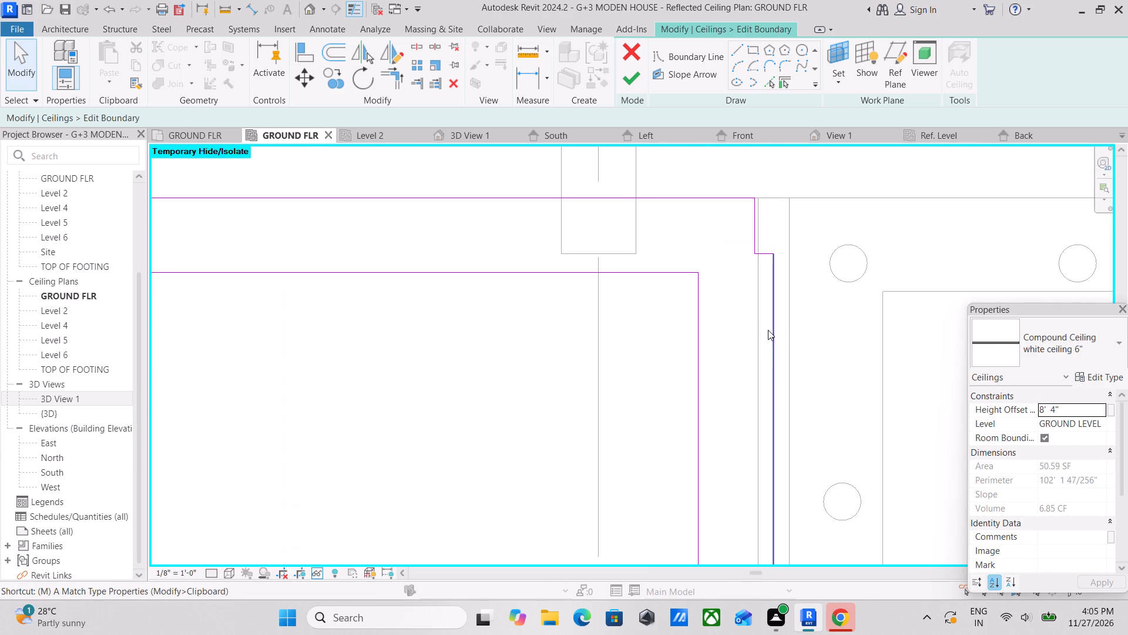
{"action": "key", "text": "Escape"}
{"action": "left_click", "coordinate": [776, 345]}
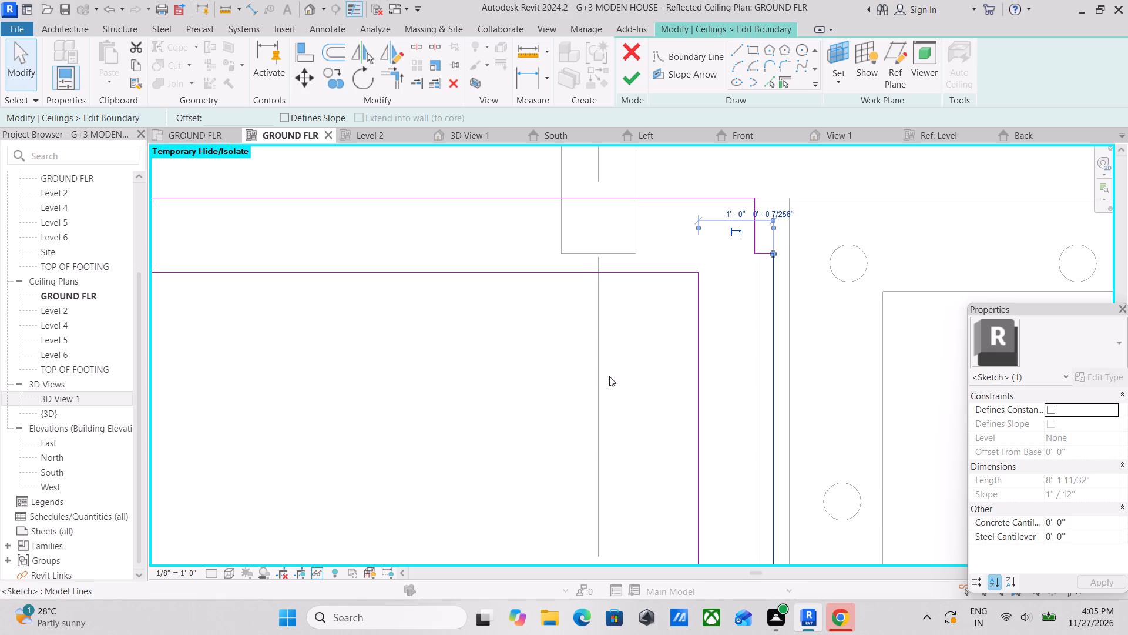
{"action": "middle_click_drag", "start_coordinate": [569, 385], "coordinate": [601, 413]}
{"action": "key", "text": "m"}
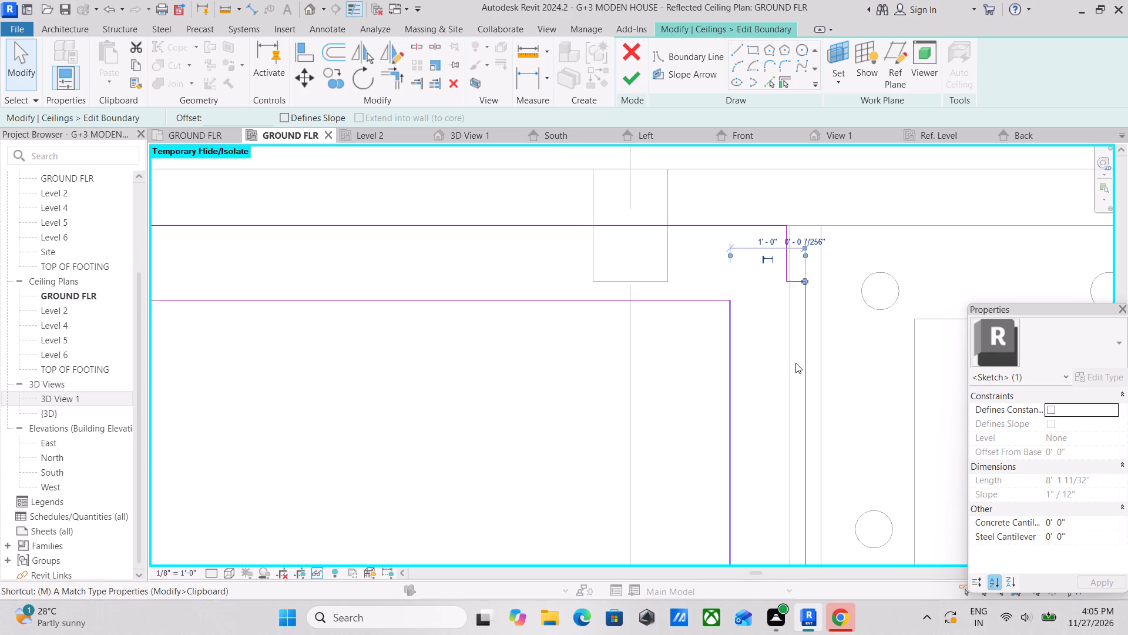
{"action": "scroll", "coordinate": [808, 335], "scroll_direction": "up", "scroll_amount": 2}
{"action": "key", "text": "Escape"}
{"action": "key", "text": "Escape"}
{"action": "left_click", "coordinate": [803, 372]}
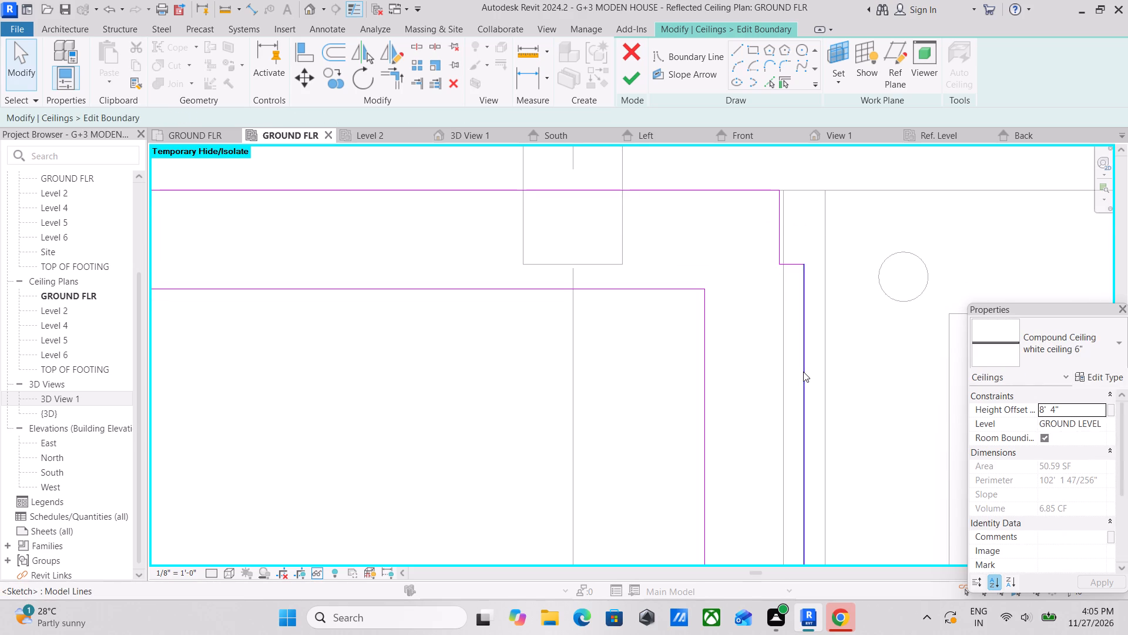
{"action": "left_click", "coordinate": [304, 83]}
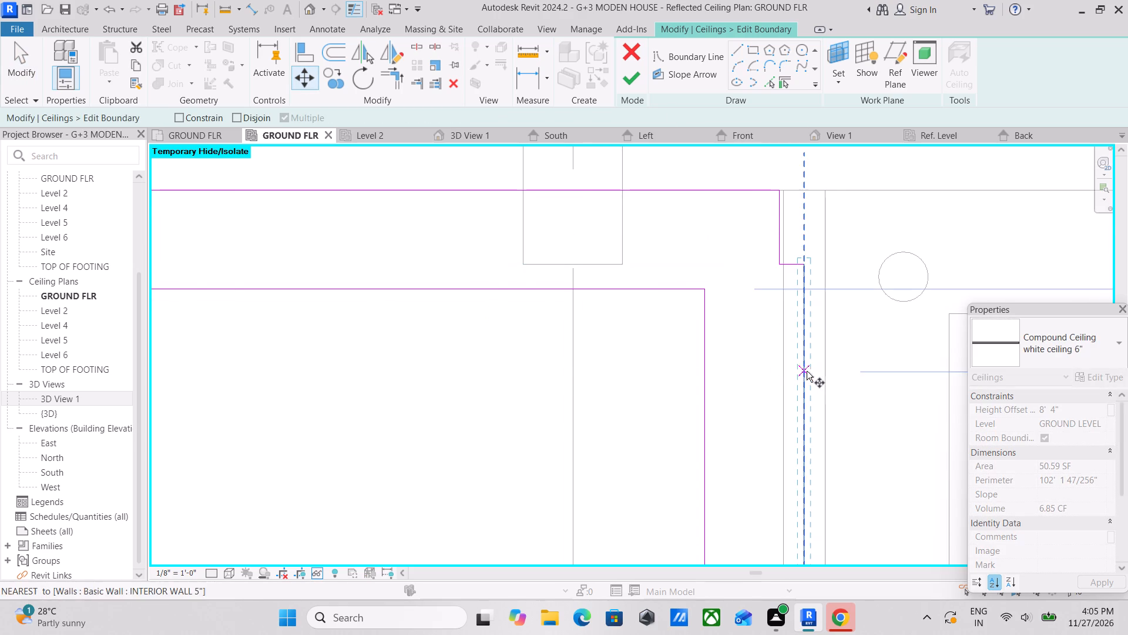
{"action": "left_click", "coordinate": [803, 371]}
{"action": "left_click", "coordinate": [781, 373]}
{"action": "middle_click_drag", "start_coordinate": [781, 357], "coordinate": [770, 475]}
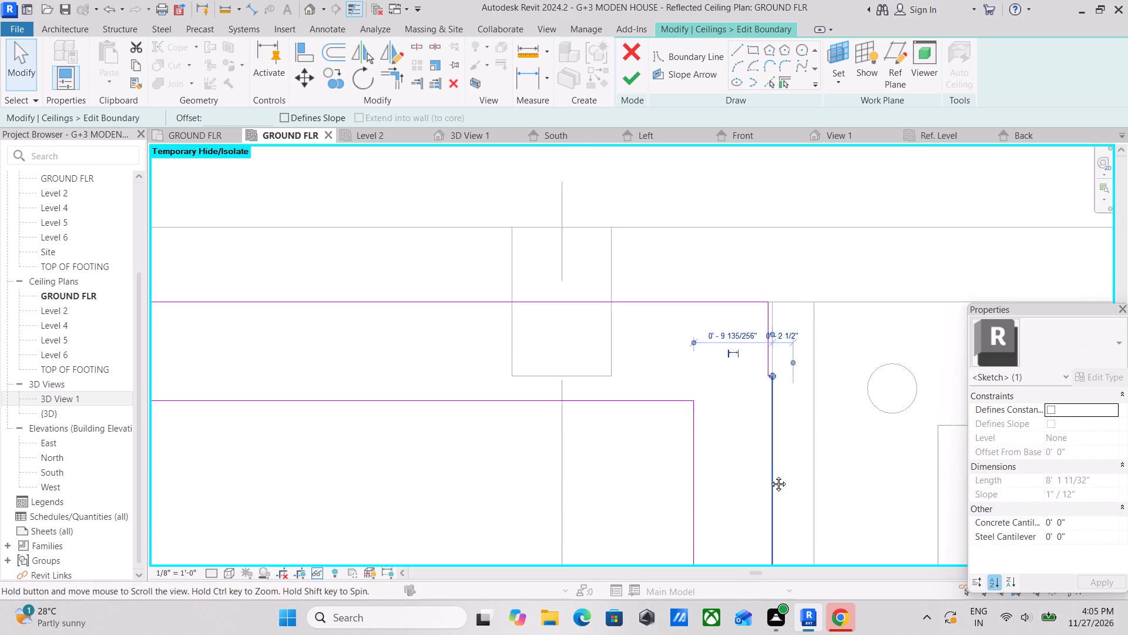
{"action": "middle_click_drag", "start_coordinate": [770, 475], "coordinate": [769, 479]}
{"action": "scroll", "coordinate": [769, 479], "scroll_direction": "up", "scroll_amount": 1}
{"action": "key", "text": "Escape"}
{"action": "scroll", "coordinate": [783, 352], "scroll_direction": "up", "scroll_amount": 3}
{"action": "key", "text": "Escape"}
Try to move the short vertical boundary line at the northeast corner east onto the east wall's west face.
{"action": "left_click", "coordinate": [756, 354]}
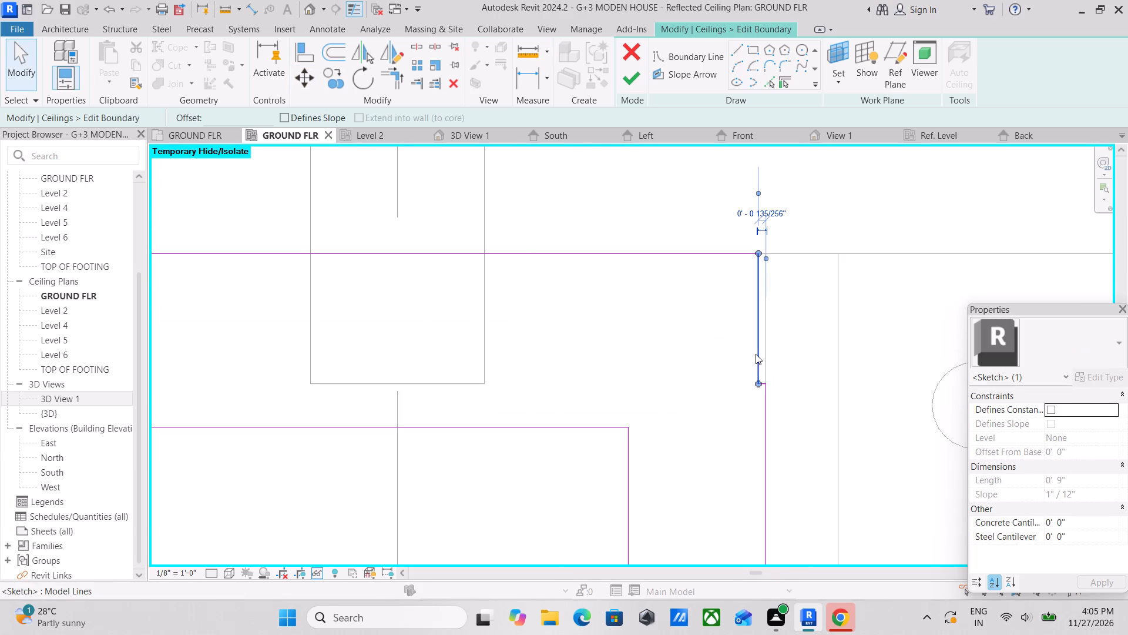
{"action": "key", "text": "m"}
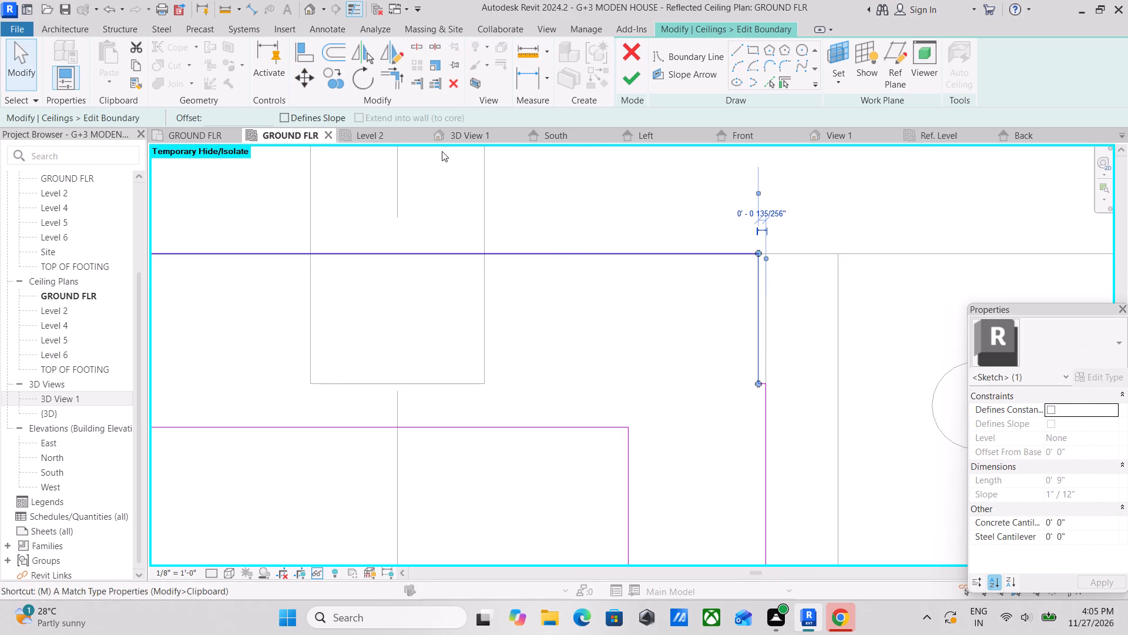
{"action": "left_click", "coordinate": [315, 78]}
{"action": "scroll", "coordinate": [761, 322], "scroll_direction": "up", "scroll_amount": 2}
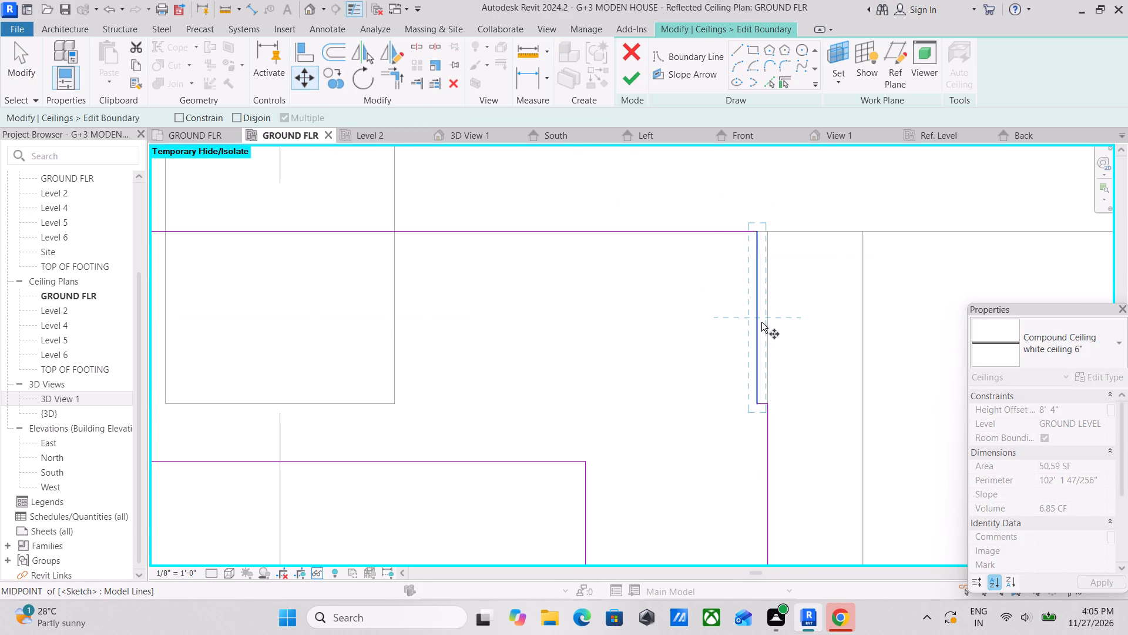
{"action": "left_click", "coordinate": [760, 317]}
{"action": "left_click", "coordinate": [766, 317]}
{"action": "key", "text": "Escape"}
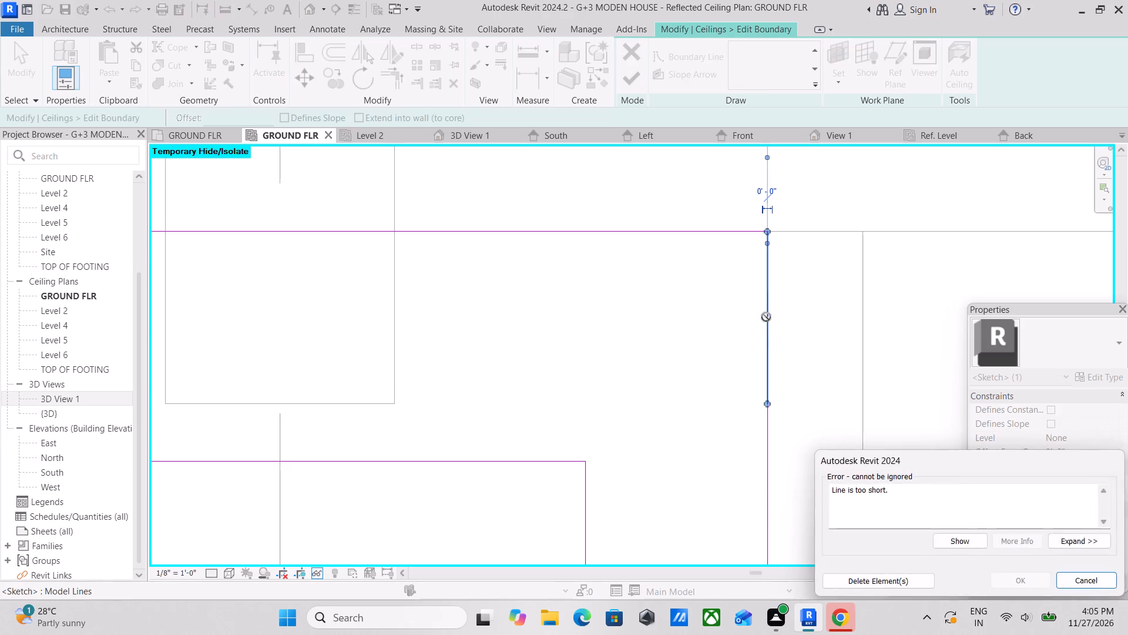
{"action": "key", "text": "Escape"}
Delete the tiny horizontal segment connecting the short northeast line to the long outer east line.
{"action": "scroll", "coordinate": [733, 392], "scroll_direction": "up", "scroll_amount": 3}
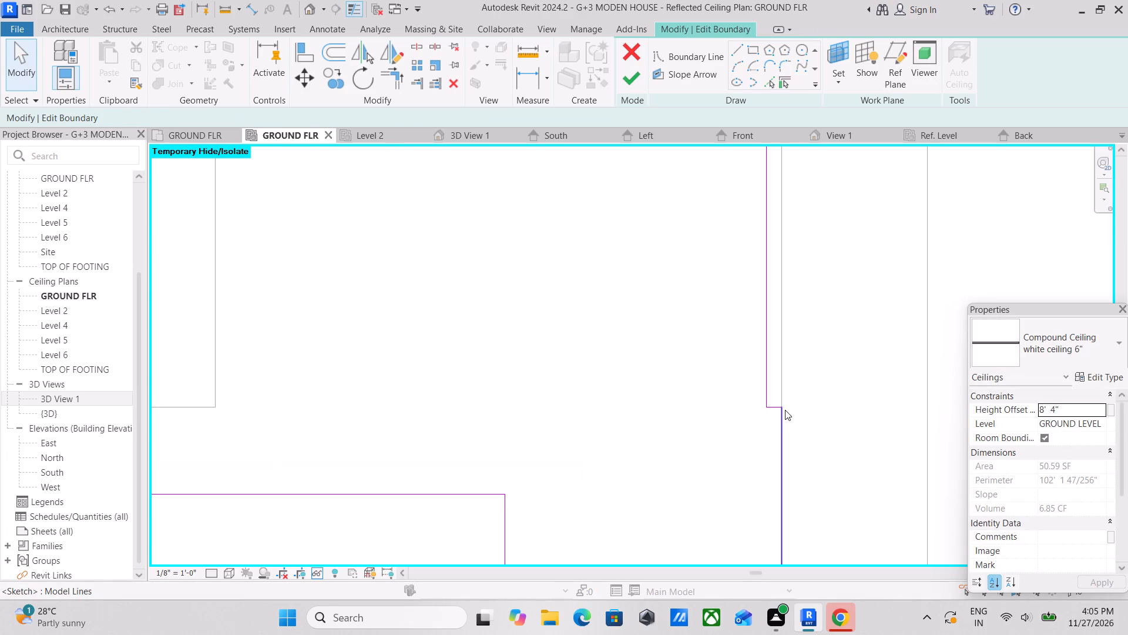
{"action": "left_click", "coordinate": [771, 406]}
{"action": "right_click", "coordinate": [771, 406]}
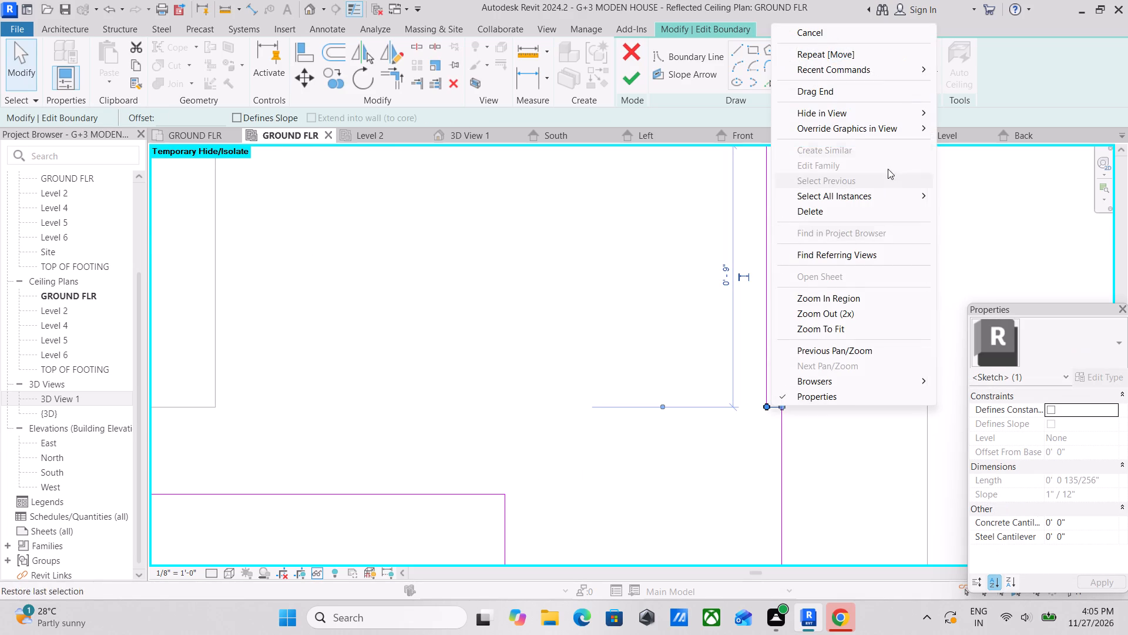
{"action": "left_click", "coordinate": [823, 213]}
{"action": "key", "text": "Escape"}
Move the short vertical boundary line at the northeast corner east onto the east wall's west face, in line with the outer east line.
{"action": "scroll", "coordinate": [793, 282], "scroll_direction": "up", "scroll_amount": 2}
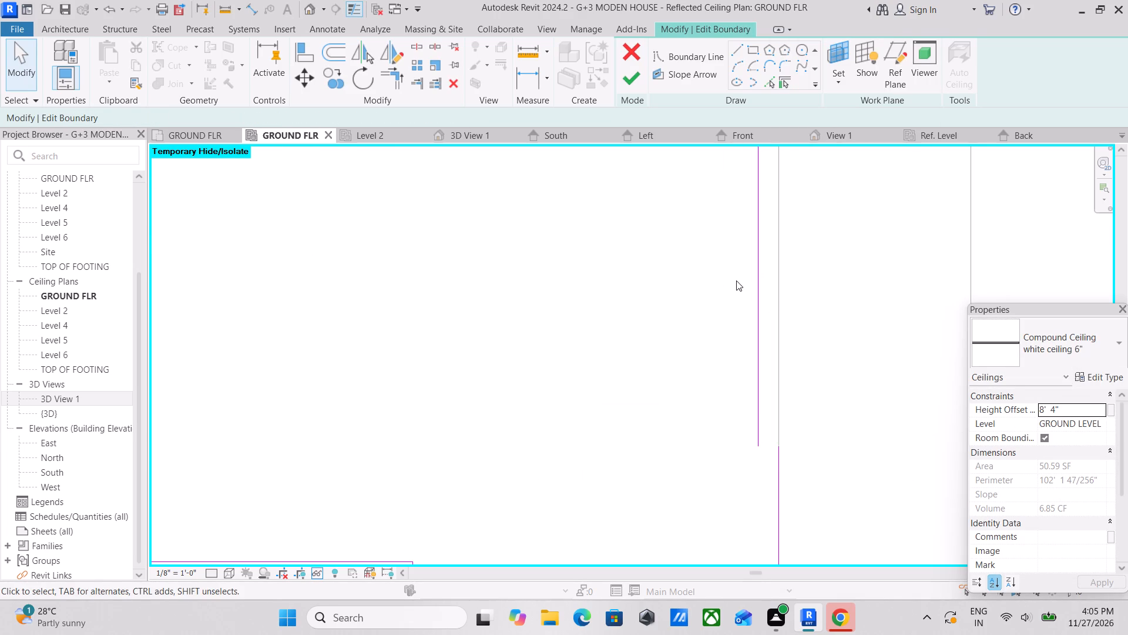
{"action": "middle_click_drag", "start_coordinate": [736, 282], "coordinate": [745, 350]}
{"action": "key", "text": "a"}
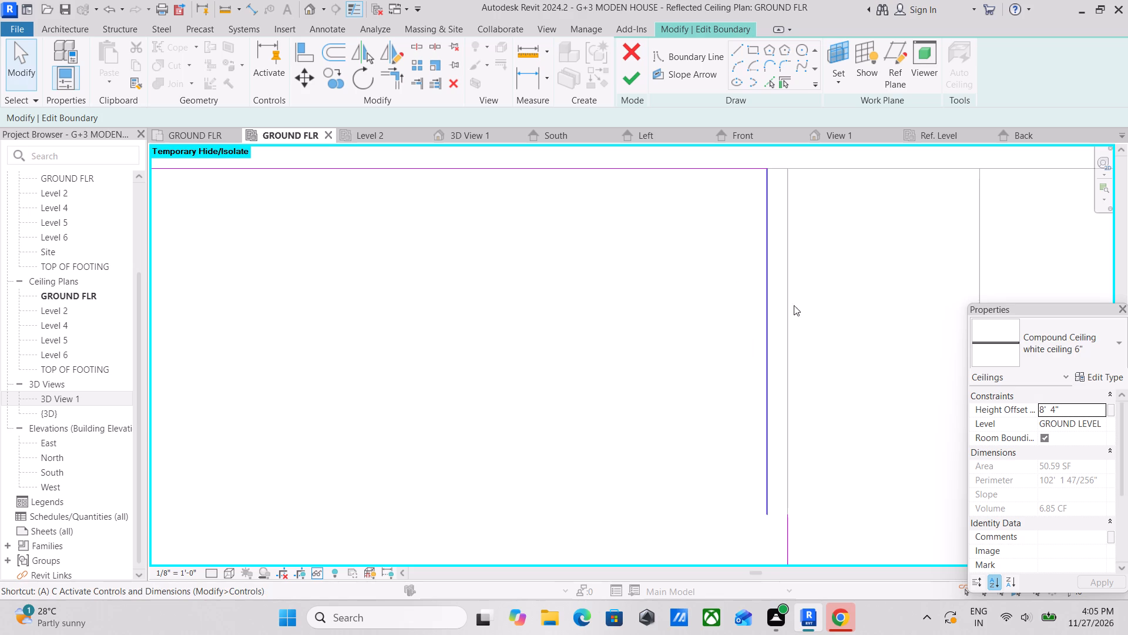
{"action": "key", "text": "Escape"}
{"action": "left_click", "coordinate": [297, 75]}
{"action": "key", "text": "Escape"}
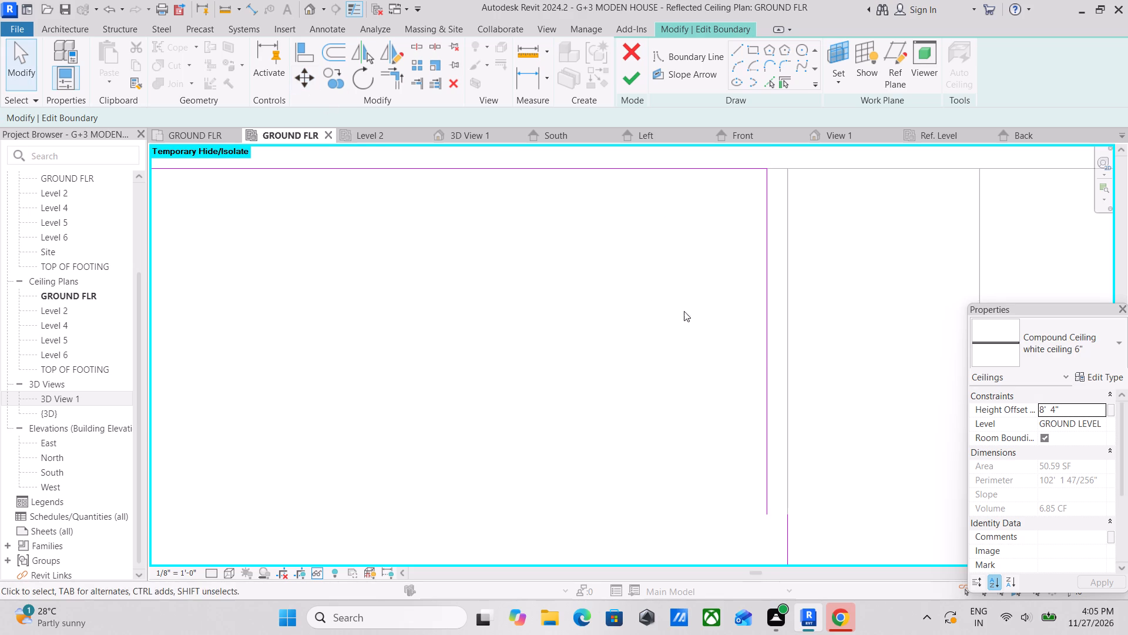
{"action": "key", "text": "Escape"}
{"action": "left_click", "coordinate": [768, 353]}
{"action": "key", "text": "m"}
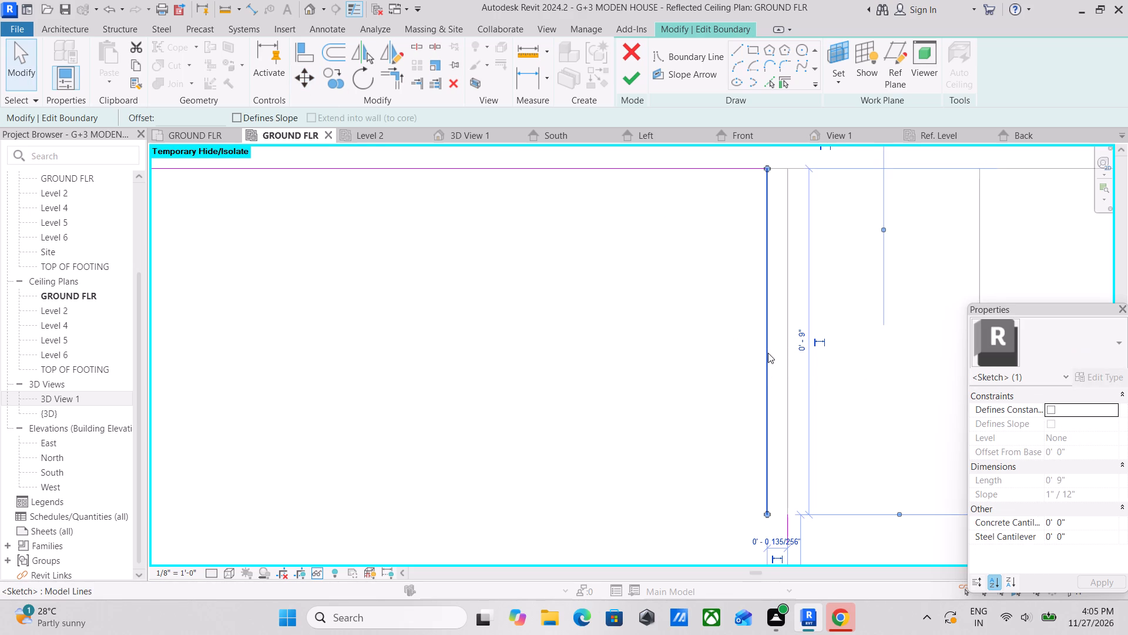
{"action": "key", "text": "Escape"}
{"action": "scroll", "coordinate": [787, 397], "scroll_direction": "up", "scroll_amount": 1}
{"action": "left_click", "coordinate": [764, 379]}
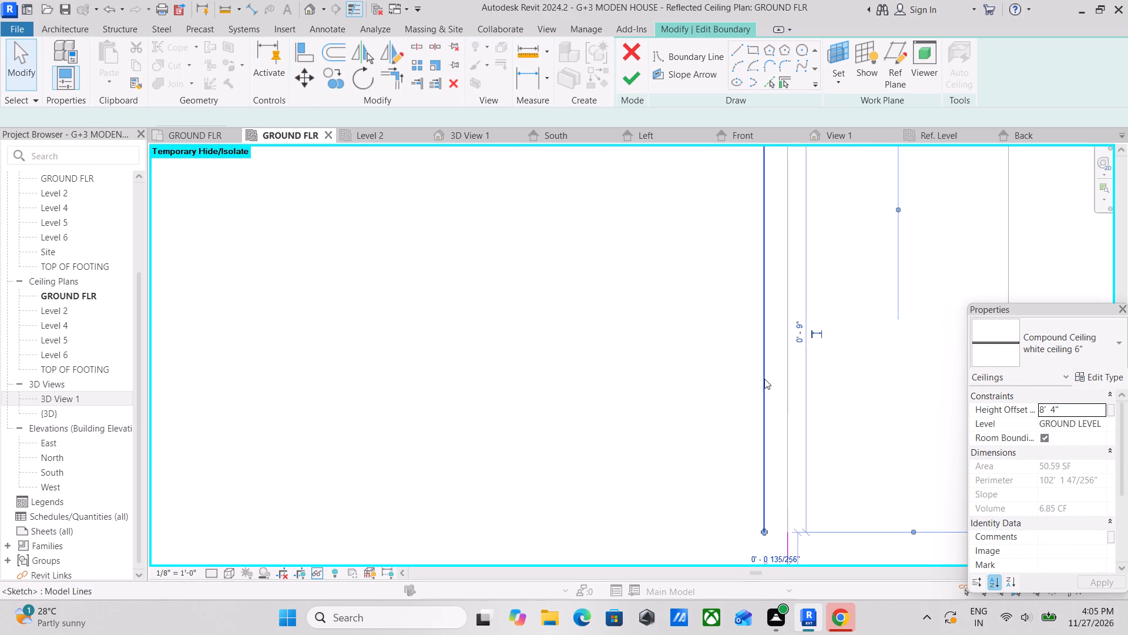
{"action": "scroll", "coordinate": [764, 379], "scroll_direction": "down", "scroll_amount": 6}
{"action": "middle_click_drag", "start_coordinate": [723, 382], "coordinate": [759, 381]}
{"action": "scroll", "coordinate": [855, 316], "scroll_direction": "up", "scroll_amount": 2}
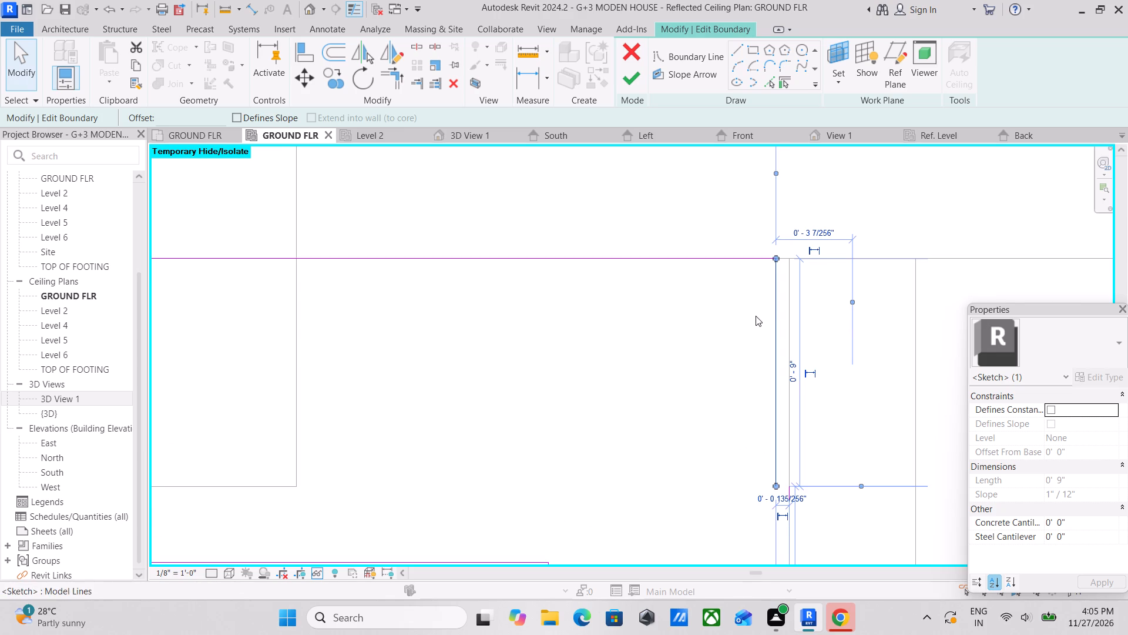
{"action": "left_click", "coordinate": [297, 74]}
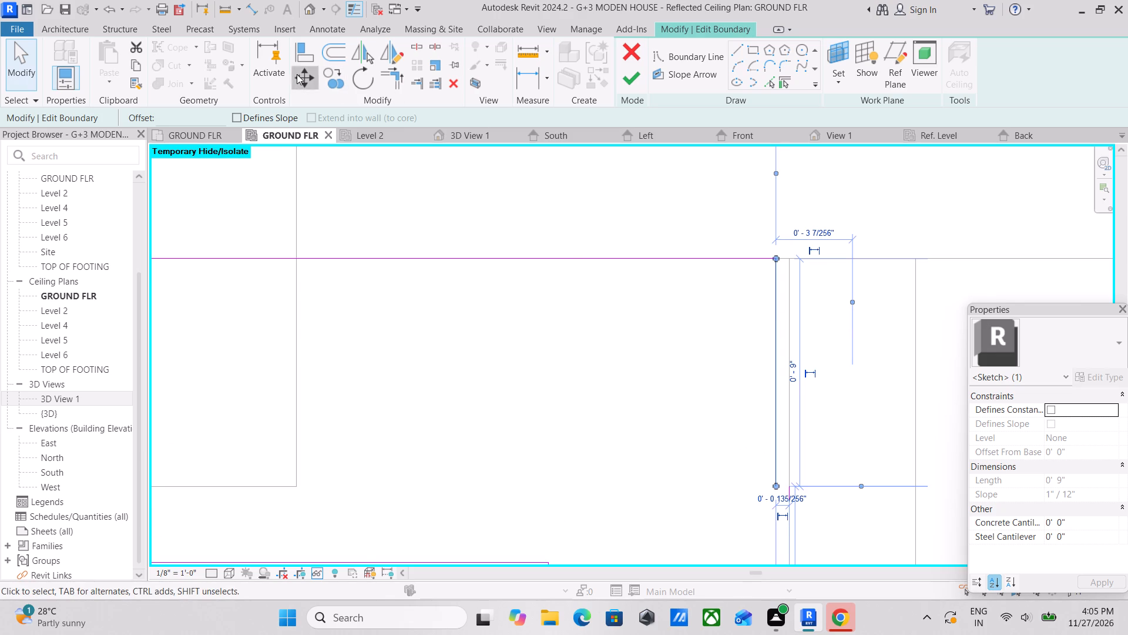
{"action": "scroll", "coordinate": [718, 336], "scroll_direction": "up", "scroll_amount": 3}
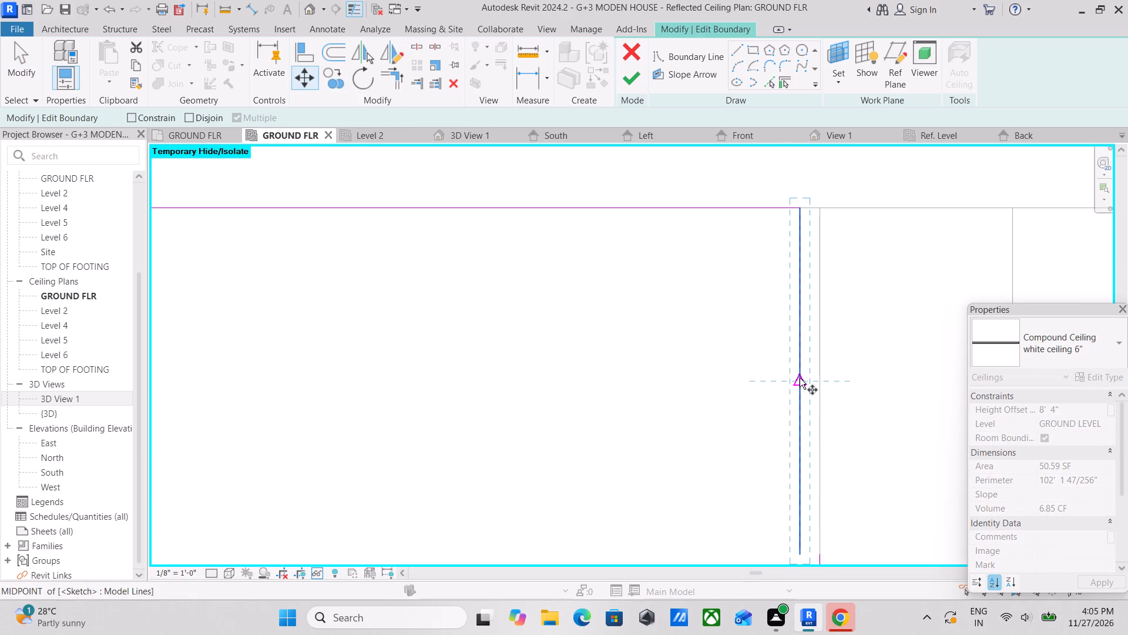
{"action": "left_click", "coordinate": [800, 378]}
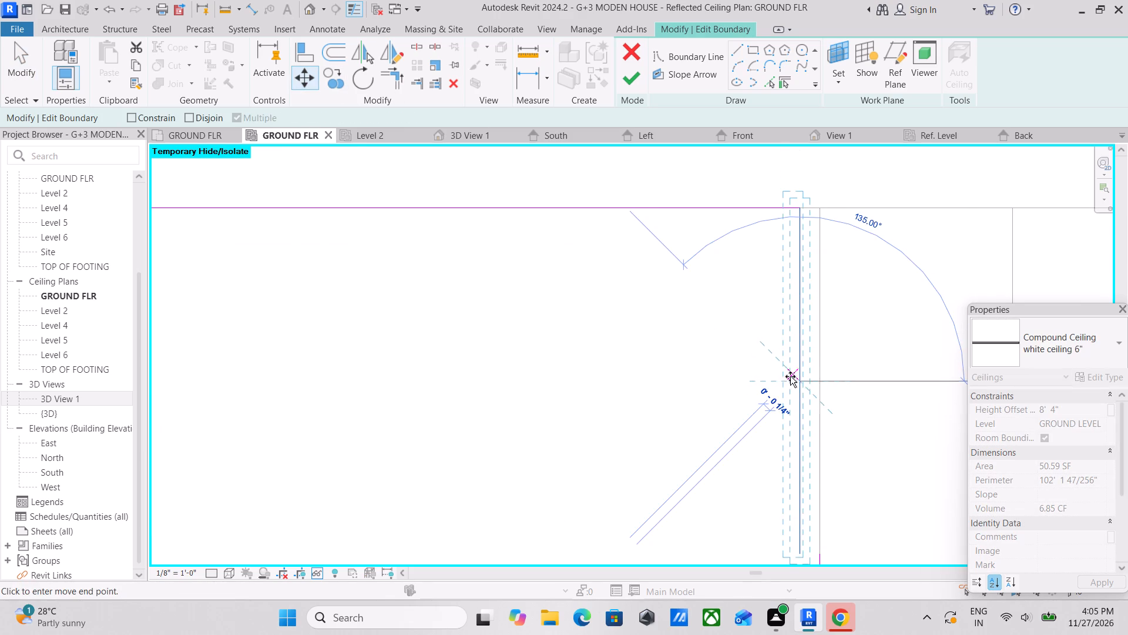
{"action": "left_click", "coordinate": [820, 377]}
{"action": "key", "text": "Escape"}
Examine how the short northeast line and the long outer east line of the ceiling boundary line up at their junction.
{"action": "scroll", "coordinate": [820, 377], "scroll_direction": "down", "scroll_amount": 8}
{"action": "middle_click_drag", "start_coordinate": [811, 380], "coordinate": [831, 220]}
{"action": "middle_click_drag", "start_coordinate": [832, 411], "coordinate": [844, 306]}
{"action": "middle_click_drag", "start_coordinate": [846, 301], "coordinate": [841, 370]}
{"action": "scroll", "coordinate": [851, 256], "scroll_direction": "up", "scroll_amount": 2}
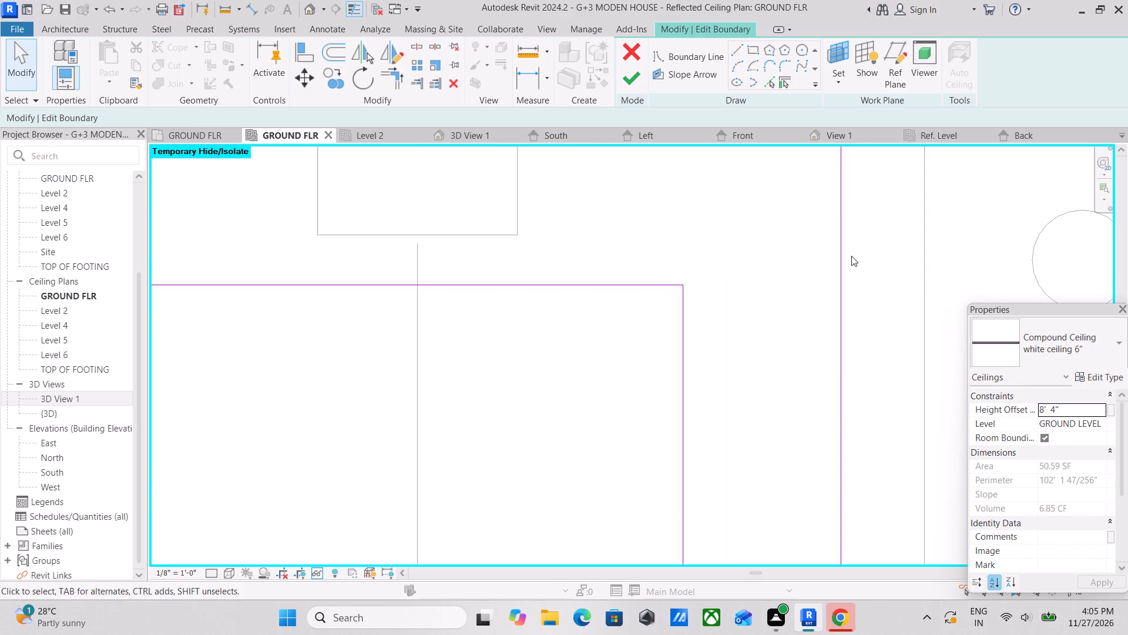
{"action": "left_click", "coordinate": [840, 252]}
{"action": "scroll", "coordinate": [843, 231], "scroll_direction": "up", "scroll_amount": 7}
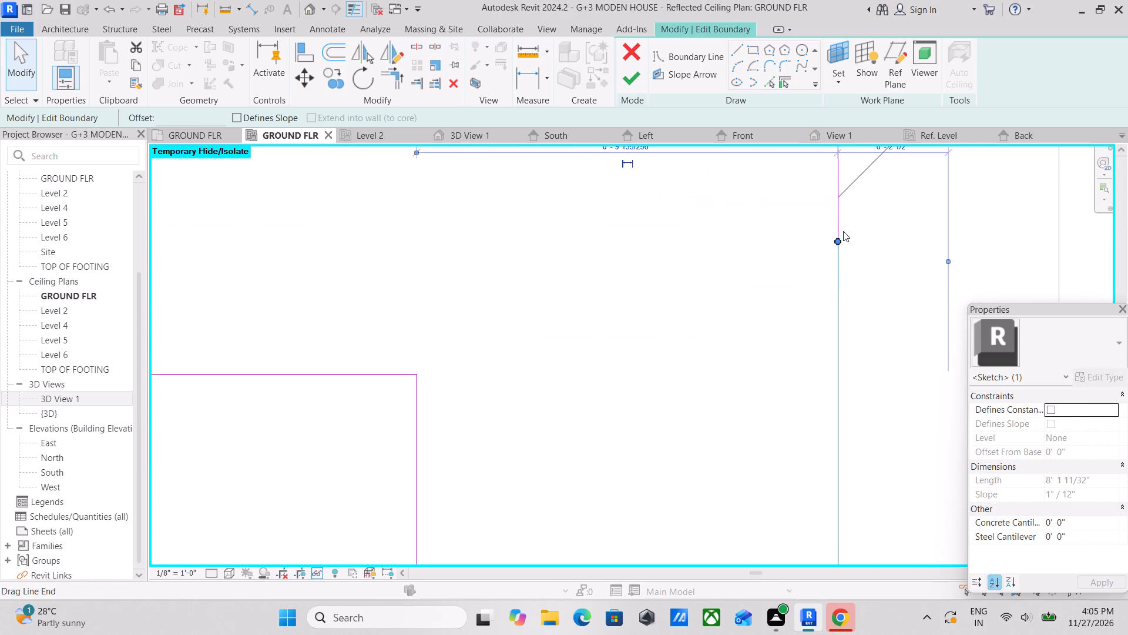
{"action": "key", "text": "Escape"}
{"action": "left_click", "coordinate": [838, 214]}
{"action": "key", "text": "Escape"}
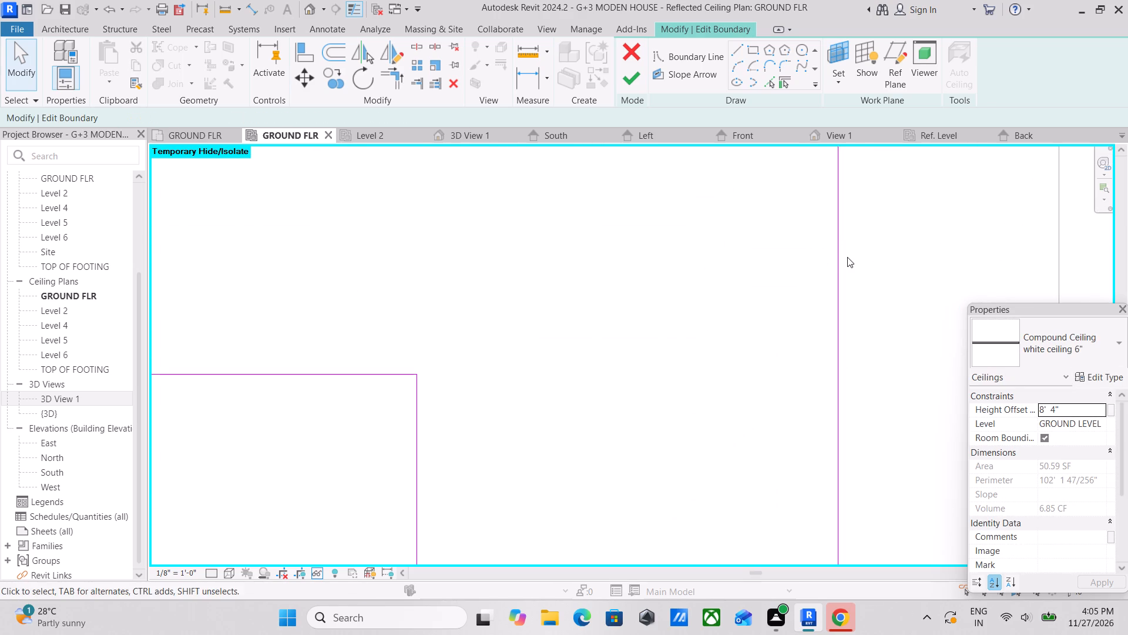
Delete the long horizontal south line of the inner boundary, below the bedroom's south interior wall.
{"action": "scroll", "coordinate": [847, 257], "scroll_direction": "down", "scroll_amount": 8}
{"action": "scroll", "coordinate": [709, 383], "scroll_direction": "down", "scroll_amount": 4}
{"action": "middle_click_drag", "start_coordinate": [709, 383], "coordinate": [756, 259]}
{"action": "scroll", "coordinate": [750, 332], "scroll_direction": "down", "scroll_amount": 6}
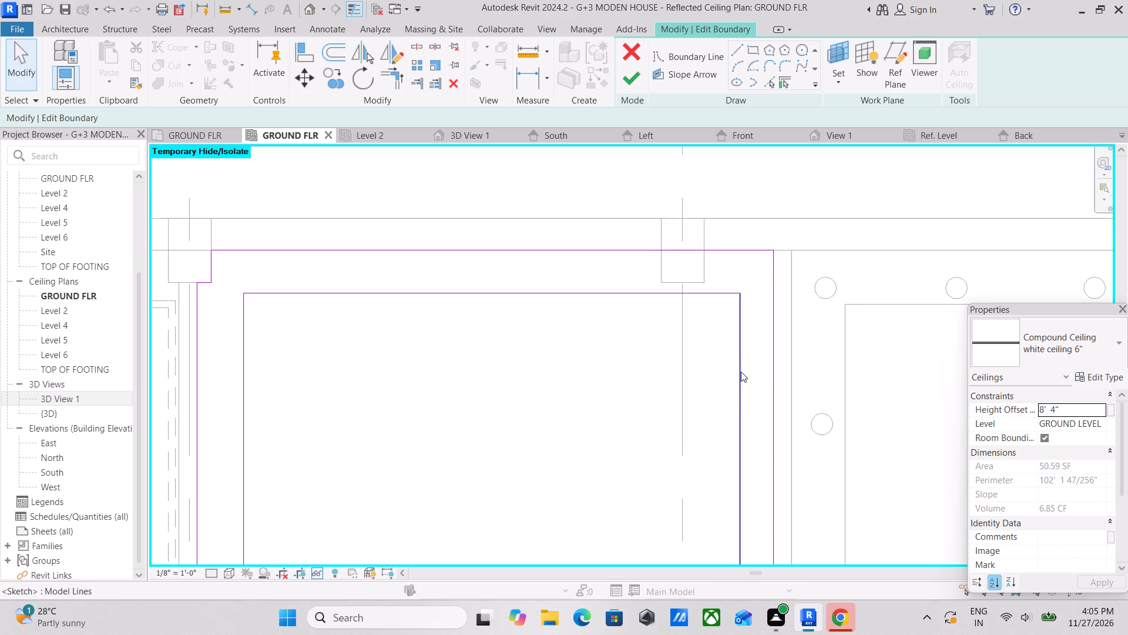
{"action": "middle_click_drag", "start_coordinate": [741, 372], "coordinate": [771, 219]}
{"action": "scroll", "coordinate": [758, 363], "scroll_direction": "down", "scroll_amount": 1}
{"action": "middle_click_drag", "start_coordinate": [758, 363], "coordinate": [780, 285]}
{"action": "scroll", "coordinate": [778, 391], "scroll_direction": "up", "scroll_amount": 3}
{"action": "middle_click_drag", "start_coordinate": [754, 423], "coordinate": [847, 280]}
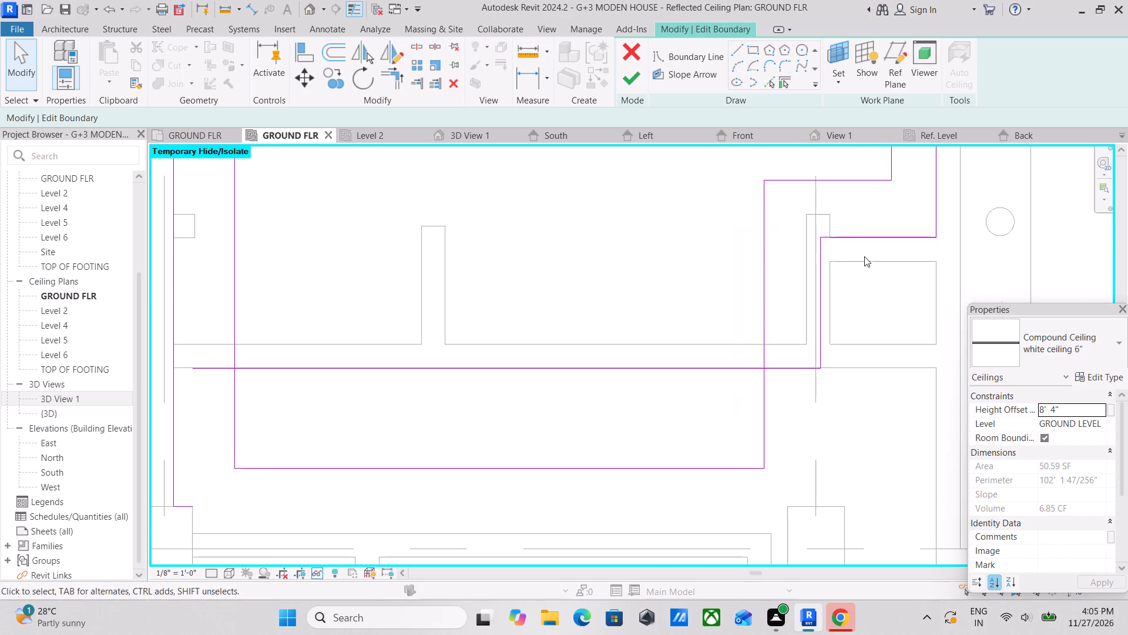
{"action": "middle_click_drag", "start_coordinate": [711, 391], "coordinate": [807, 309]}
{"action": "left_click", "coordinate": [691, 389]}
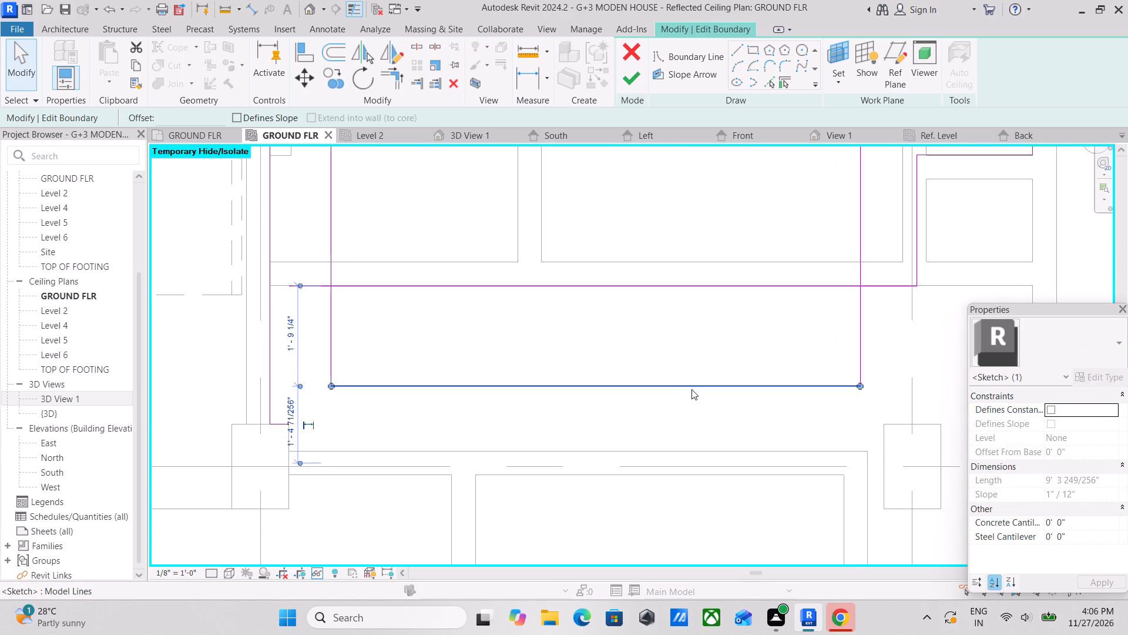
{"action": "right_click", "coordinate": [691, 389]}
{"action": "left_click", "coordinate": [709, 400]}
Shorten the inner boundary's west line so its south end stops inside the room, north of the south interior wall.
{"action": "middle_click_drag", "start_coordinate": [468, 270], "coordinate": [605, 360]}
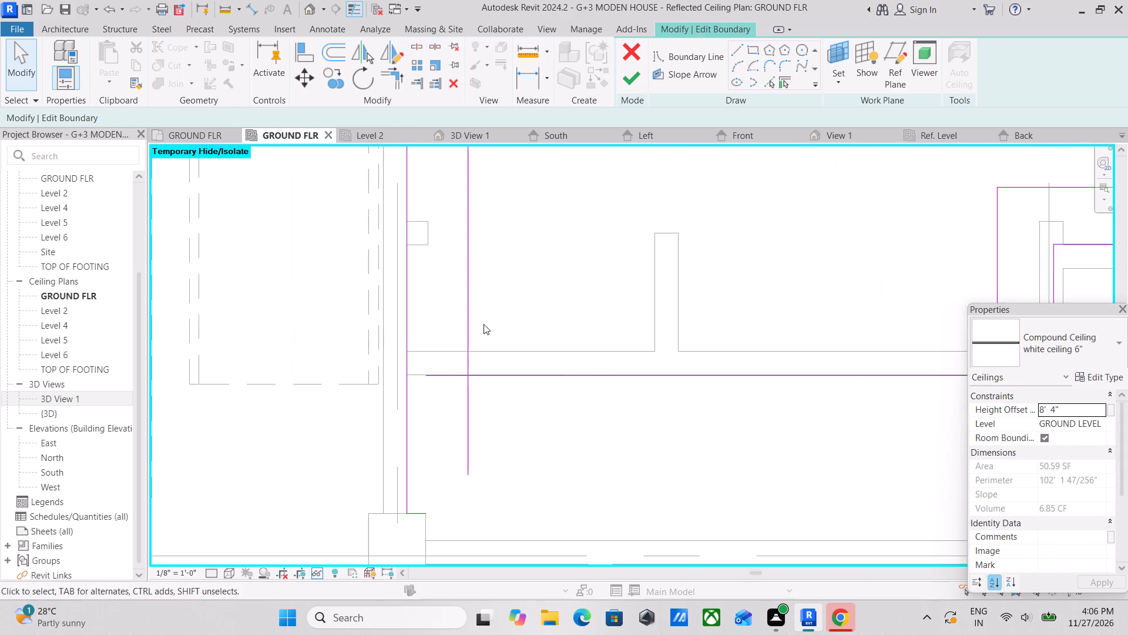
{"action": "middle_click_drag", "start_coordinate": [481, 313], "coordinate": [499, 364]}
{"action": "left_click", "coordinate": [487, 458]}
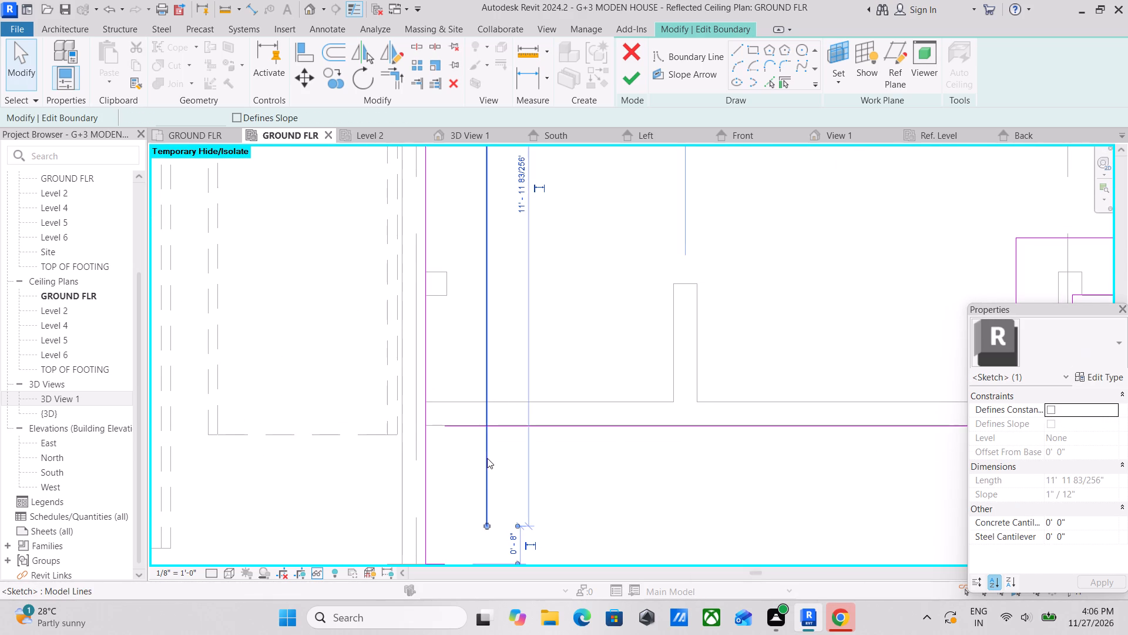
{"action": "left_click_drag", "start_coordinate": [485, 525], "coordinate": [492, 379]}
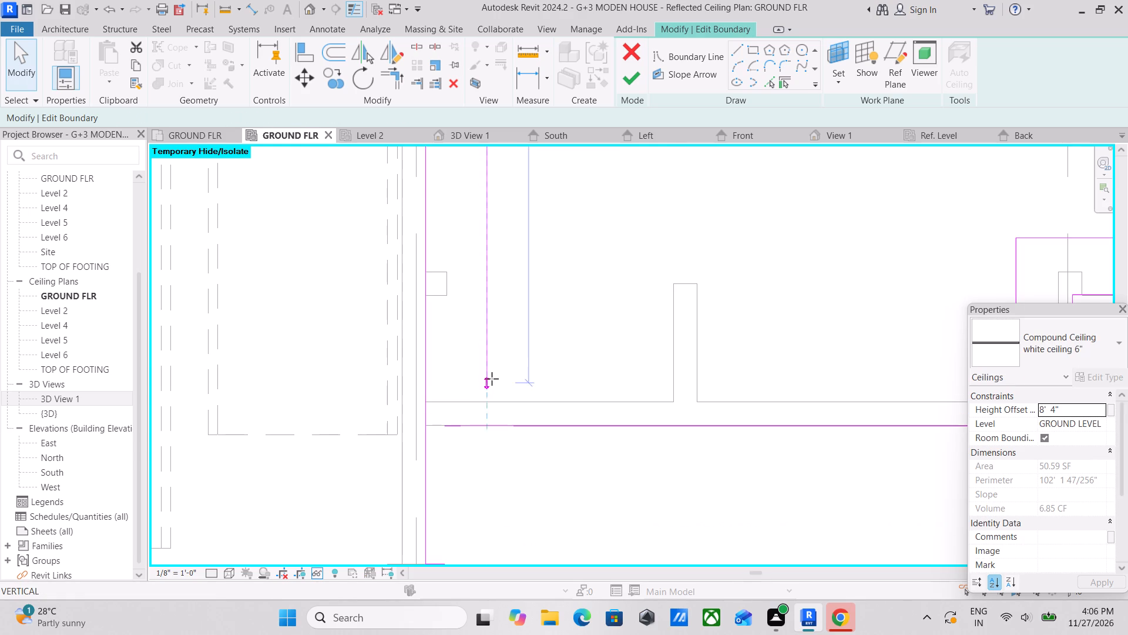
{"action": "left_click_drag", "start_coordinate": [492, 379], "coordinate": [492, 337]}
{"action": "key", "text": "Escape"}
Shorten the outer boundary's west line so its south end stops at the south interior wall's south face, level with the outer south line.
{"action": "scroll", "coordinate": [540, 336], "scroll_direction": "down", "scroll_amount": 2}
{"action": "middle_click_drag", "start_coordinate": [560, 336], "coordinate": [357, 317]}
{"action": "middle_click_drag", "start_coordinate": [463, 380], "coordinate": [625, 385]}
{"action": "middle_click_drag", "start_coordinate": [681, 422], "coordinate": [724, 357]}
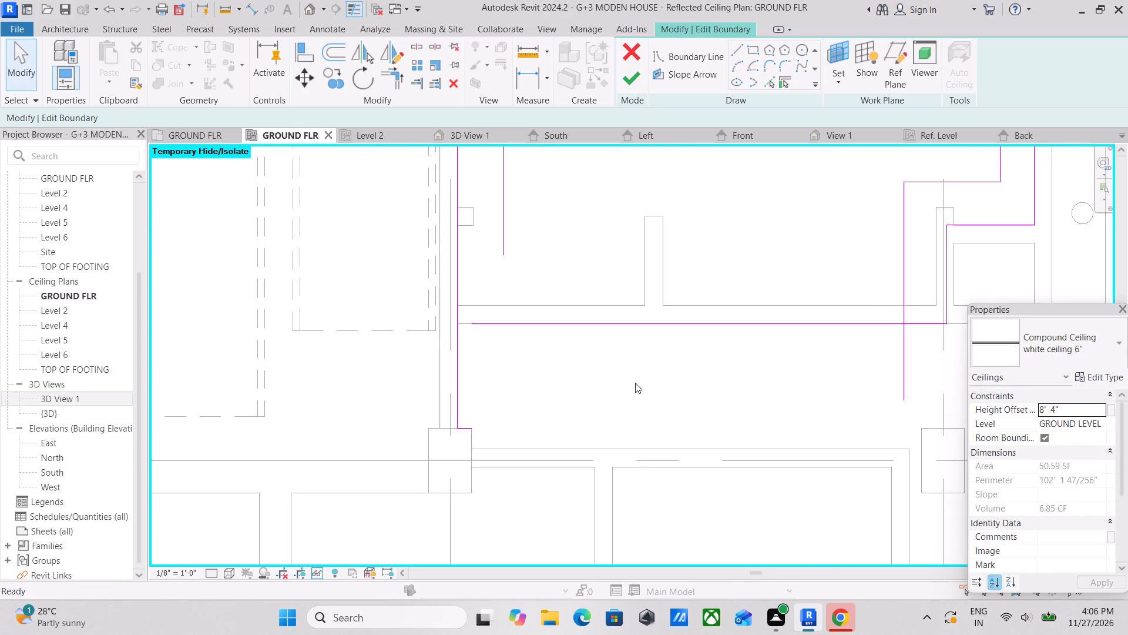
{"action": "scroll", "coordinate": [384, 359], "scroll_direction": "up", "scroll_amount": 1}
{"action": "left_click", "coordinate": [462, 357]}
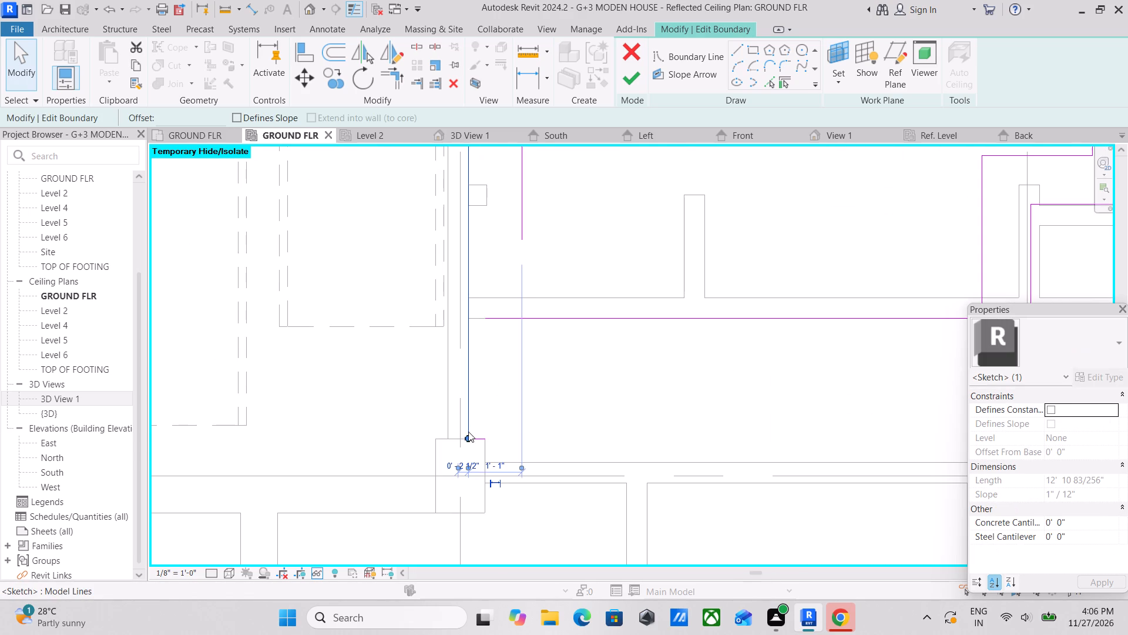
{"action": "left_click_drag", "start_coordinate": [469, 442], "coordinate": [469, 317]}
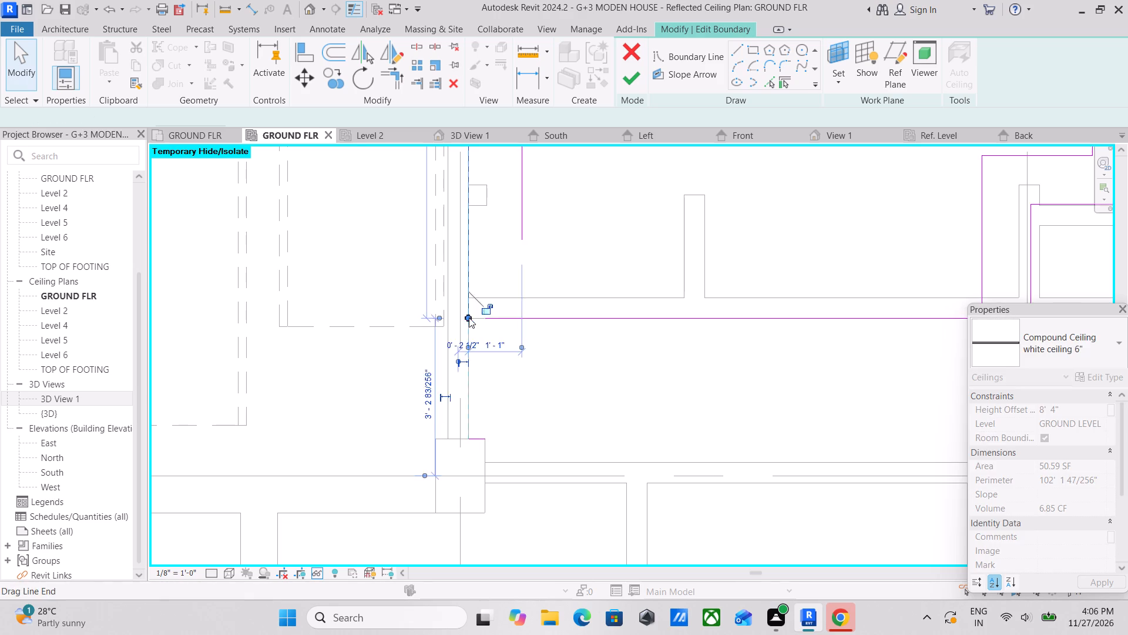
{"action": "key", "text": "Escape"}
Nudge the short vertical outer boundary line at the southeast step west onto the centre line running through the columns.
{"action": "scroll", "coordinate": [672, 343], "scroll_direction": "down", "scroll_amount": 2}
{"action": "middle_click_drag", "start_coordinate": [673, 343], "coordinate": [495, 357]}
{"action": "middle_click_drag", "start_coordinate": [678, 357], "coordinate": [630, 388]}
{"action": "scroll", "coordinate": [734, 312], "scroll_direction": "up", "scroll_amount": 5}
{"action": "key", "text": "Escape"}
{"action": "left_click", "coordinate": [712, 356]}
{"action": "scroll", "coordinate": [713, 359], "scroll_direction": "up", "scroll_amount": 3}
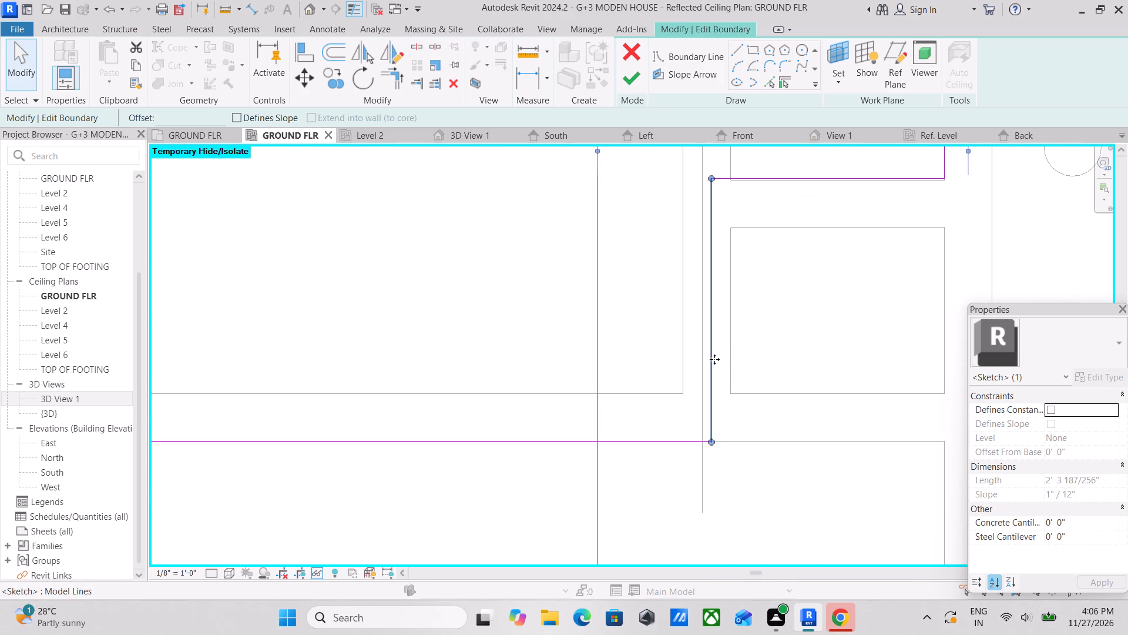
{"action": "key", "text": "Left"}
{"action": "key", "text": "Left"}
{"action": "scroll", "coordinate": [701, 366], "scroll_direction": "up", "scroll_amount": 2}
{"action": "key", "text": "Left"}
{"action": "key", "text": "Left"}
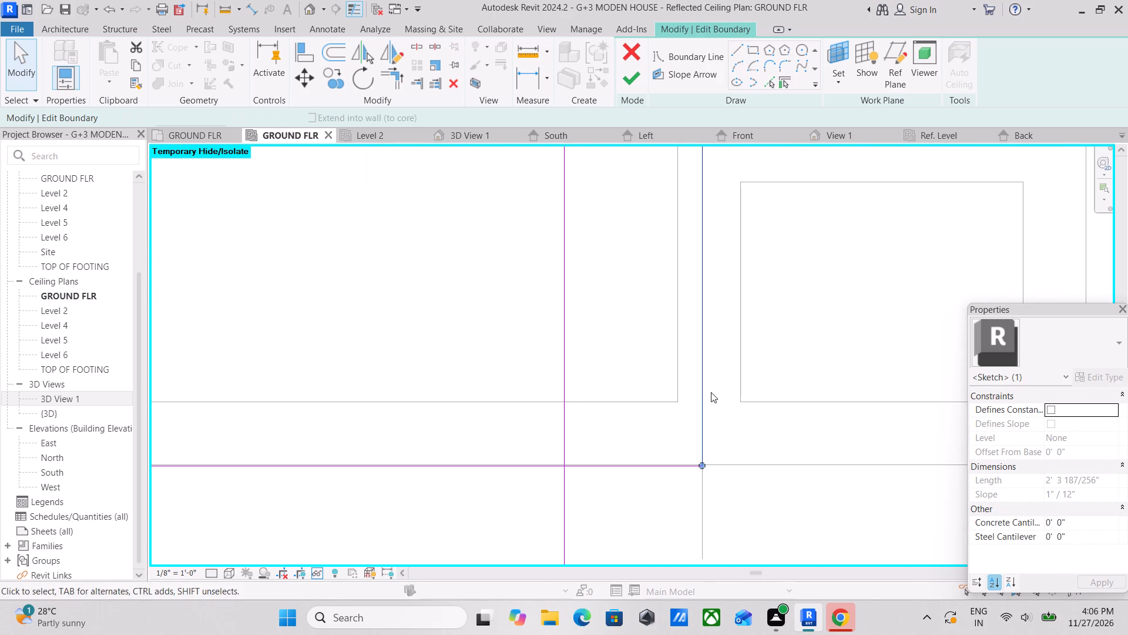
{"action": "middle_click_drag", "start_coordinate": [707, 395], "coordinate": [700, 483]}
{"action": "middle_click_drag", "start_coordinate": [718, 368], "coordinate": [699, 462]}
{"action": "middle_click_drag", "start_coordinate": [731, 312], "coordinate": [669, 372]}
{"action": "scroll", "coordinate": [669, 372], "scroll_direction": "up", "scroll_amount": 1}
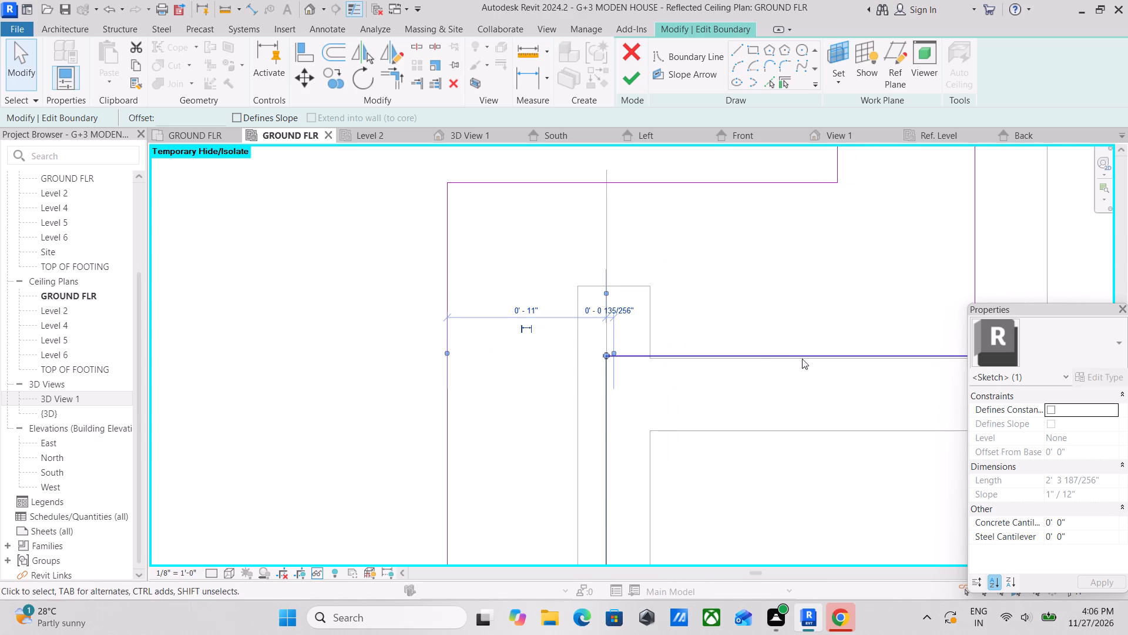
{"action": "key", "text": "Escape"}
Nudge the short horizontal outer boundary line at the southeast step south toward the interior wall's north face.
{"action": "middle_click_drag", "start_coordinate": [834, 363], "coordinate": [659, 396]}
{"action": "left_click", "coordinate": [744, 385]}
{"action": "scroll", "coordinate": [713, 405], "scroll_direction": "up", "scroll_amount": 3}
{"action": "middle_click", "coordinate": [653, 405]}
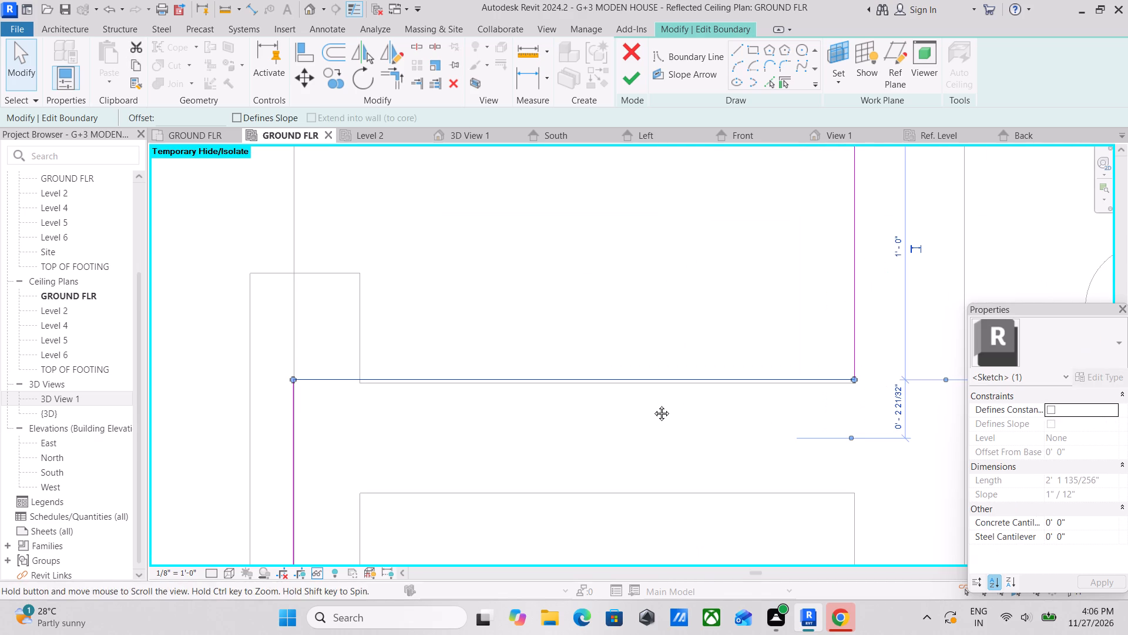
{"action": "key", "text": "Down"}
{"action": "scroll", "coordinate": [672, 397], "scroll_direction": "up", "scroll_amount": 1}
{"action": "scroll", "coordinate": [813, 396], "scroll_direction": "up", "scroll_amount": 2}
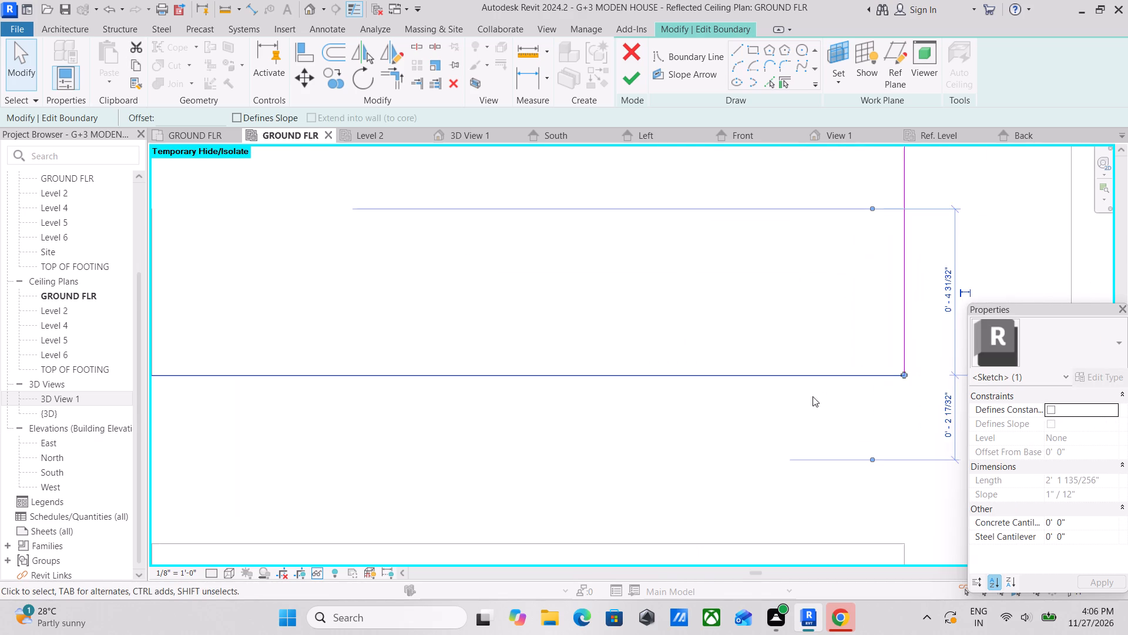
{"action": "key", "text": "Escape"}
Move the short horizontal outer line at the southeast step south across the remaining gap onto the interior wall's north face.
{"action": "scroll", "coordinate": [826, 389], "scroll_direction": "up", "scroll_amount": 2}
{"action": "scroll", "coordinate": [932, 377], "scroll_direction": "up", "scroll_amount": 7}
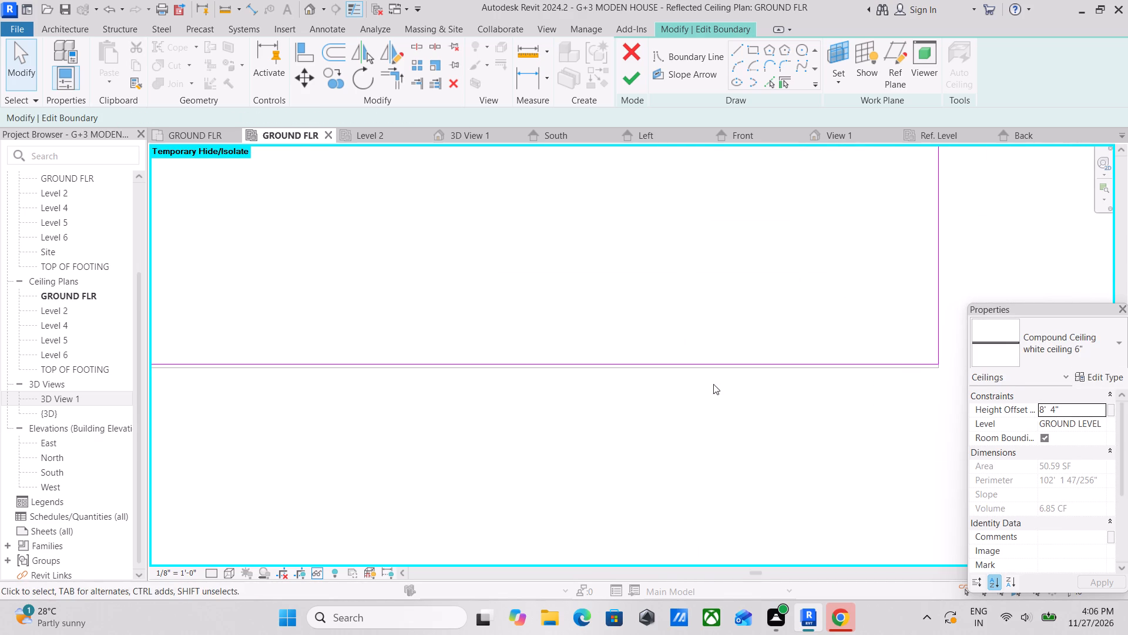
{"action": "middle_click_drag", "start_coordinate": [646, 384], "coordinate": [718, 393]}
{"action": "key", "text": "a"}
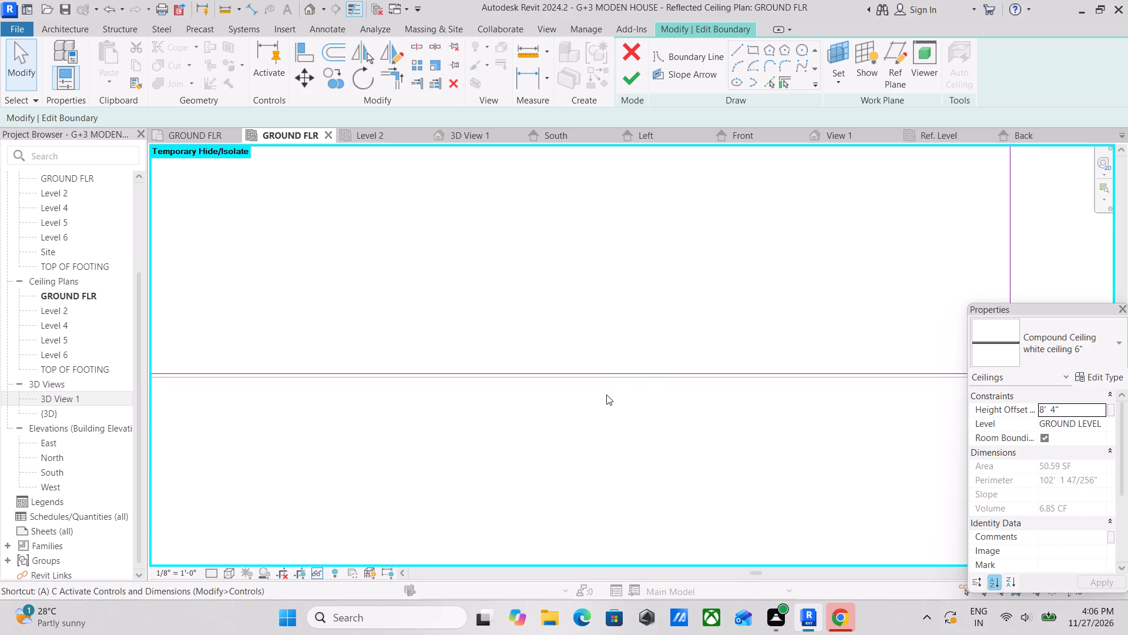
{"action": "key", "text": "Escape"}
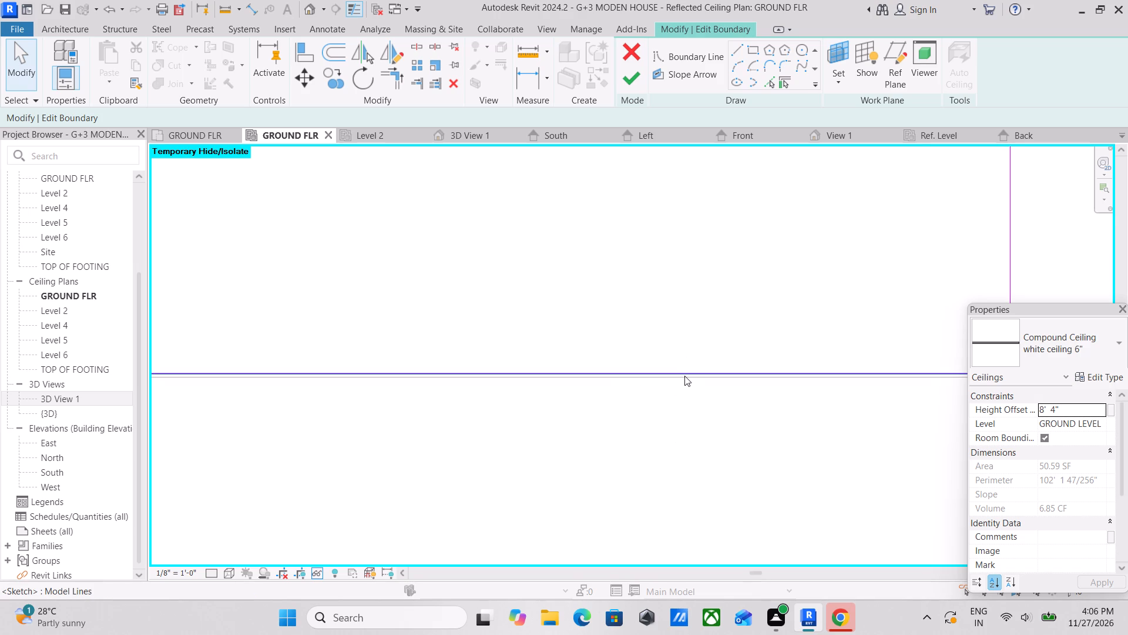
{"action": "left_click", "coordinate": [684, 376]}
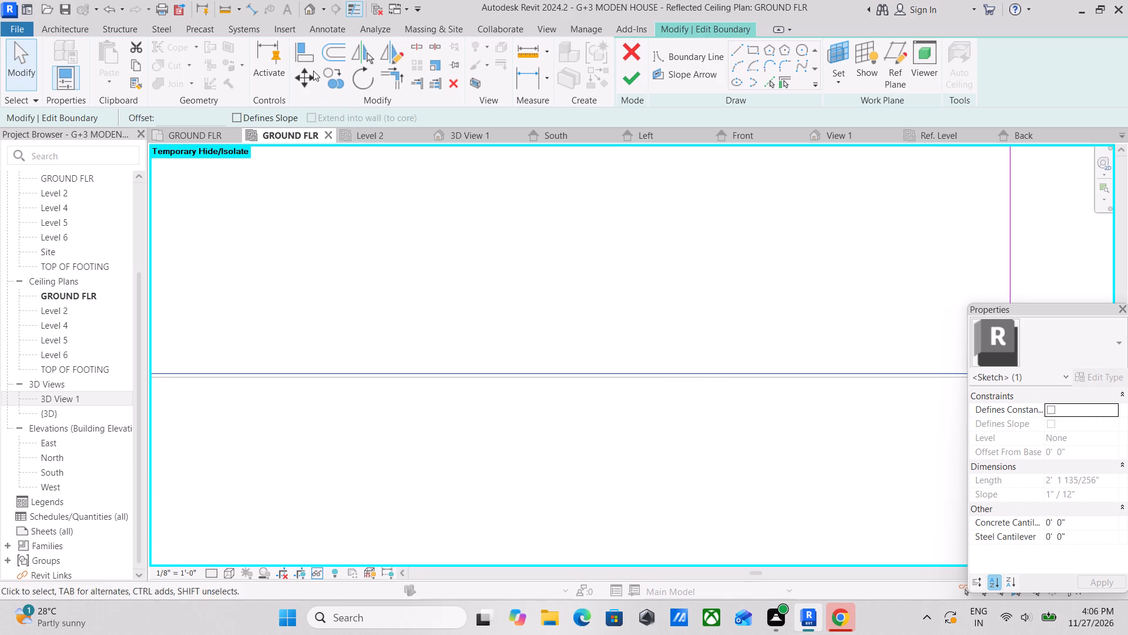
{"action": "left_click", "coordinate": [310, 66]}
{"action": "middle_click_drag", "start_coordinate": [512, 387], "coordinate": [731, 383]}
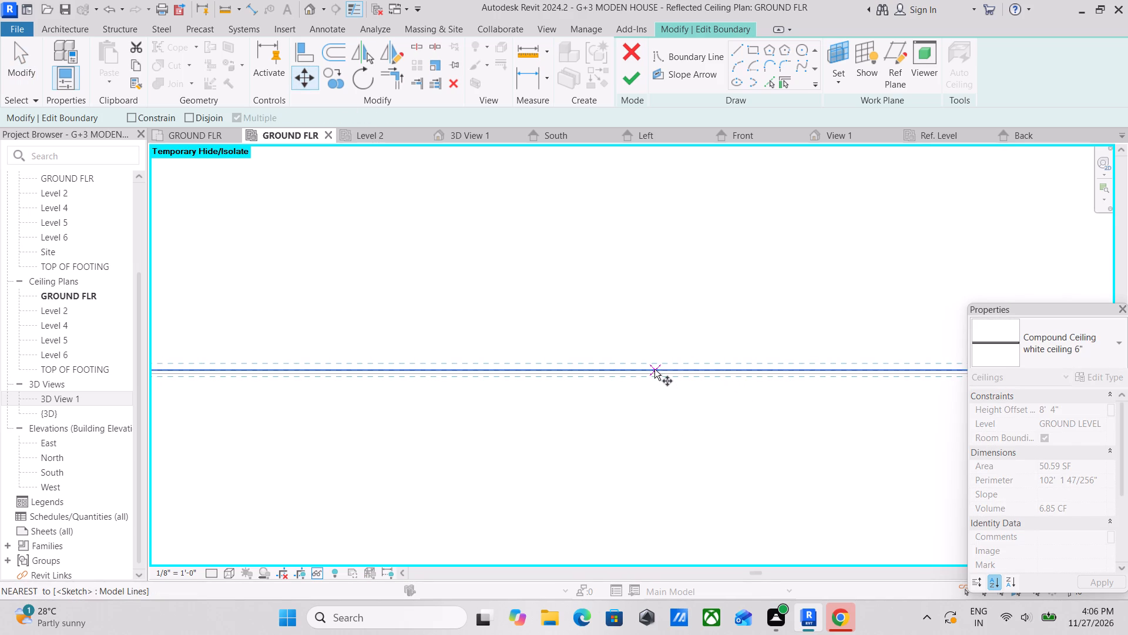
{"action": "left_click", "coordinate": [654, 369]}
{"action": "left_click", "coordinate": [656, 376]}
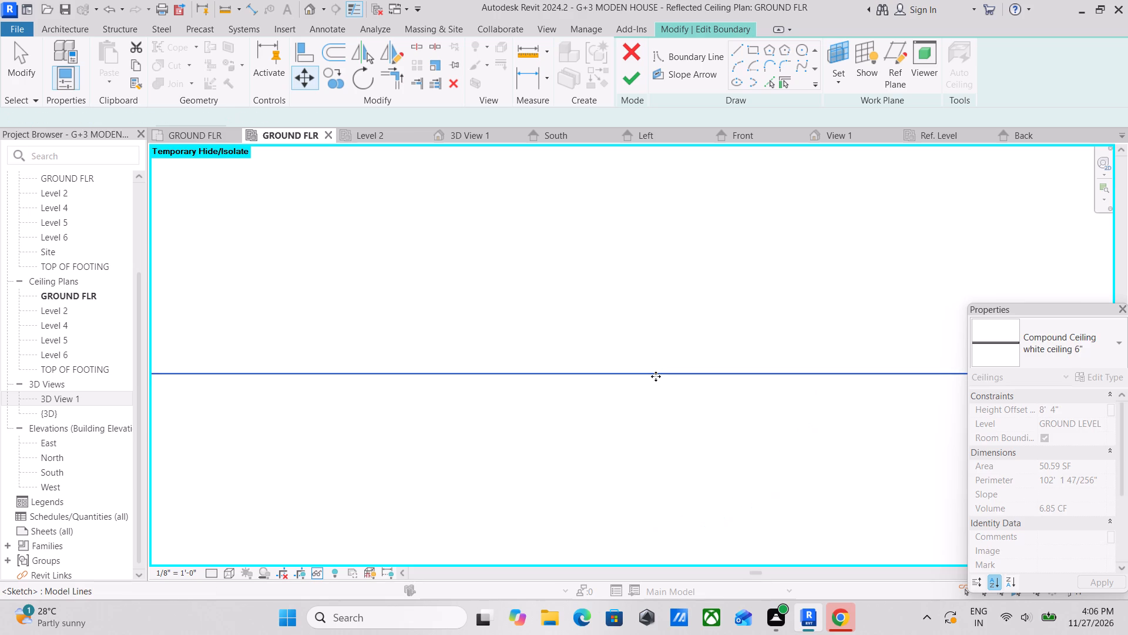
{"action": "key", "text": "Escape"}
Shorten the inner boundary's vertical line at the southeast step so its south end stops north of the south interior wall.
{"action": "scroll", "coordinate": [656, 376], "scroll_direction": "down", "scroll_amount": 4}
{"action": "scroll", "coordinate": [573, 396], "scroll_direction": "down", "scroll_amount": 12}
{"action": "middle_click_drag", "start_coordinate": [399, 413], "coordinate": [701, 380]}
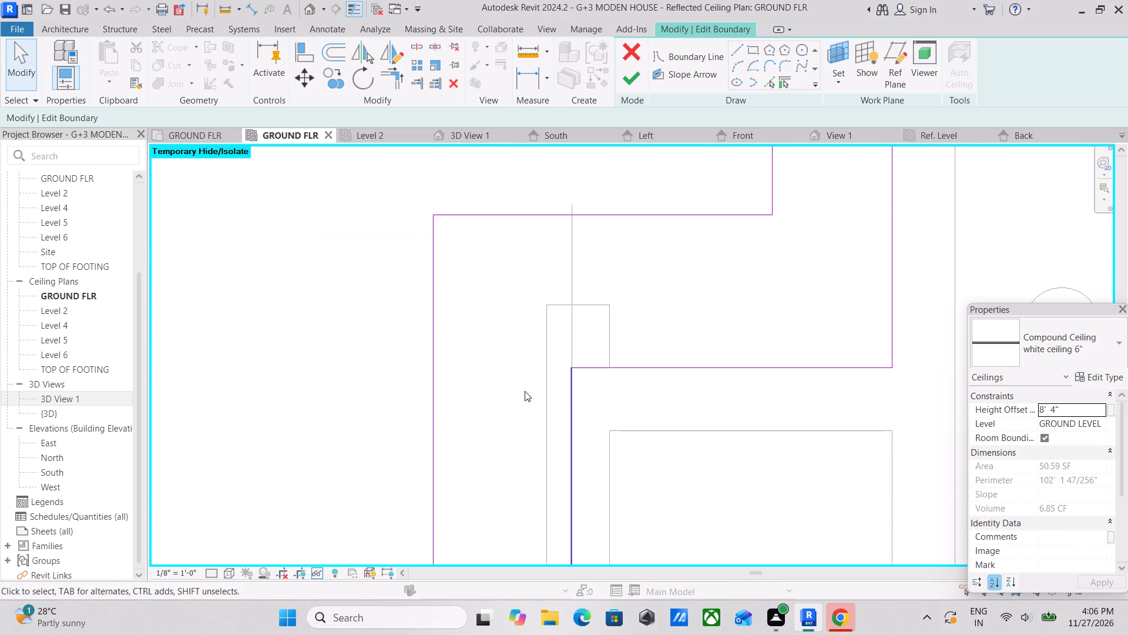
{"action": "scroll", "coordinate": [533, 389], "scroll_direction": "down", "scroll_amount": 2}
{"action": "middle_click_drag", "start_coordinate": [539, 387], "coordinate": [633, 327]}
{"action": "scroll", "coordinate": [629, 326], "scroll_direction": "down", "scroll_amount": 3}
{"action": "middle_click_drag", "start_coordinate": [619, 335], "coordinate": [655, 265]}
{"action": "middle_click_drag", "start_coordinate": [508, 394], "coordinate": [672, 303]}
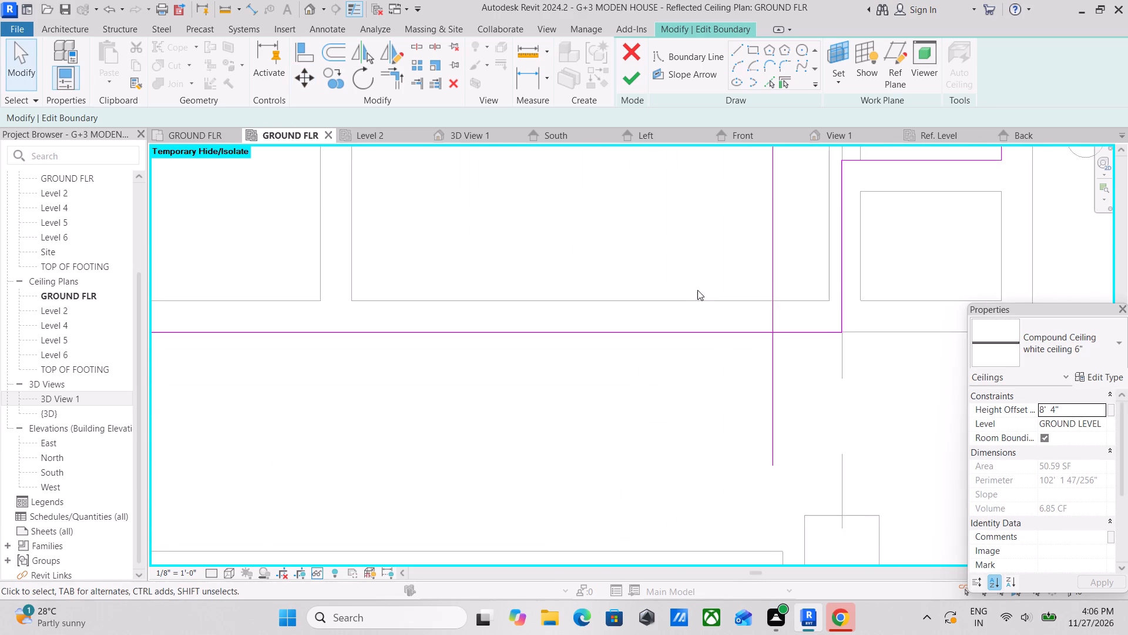
{"action": "scroll", "coordinate": [546, 362], "scroll_direction": "down", "scroll_amount": 3}
{"action": "middle_click_drag", "start_coordinate": [548, 362], "coordinate": [673, 391]}
{"action": "scroll", "coordinate": [655, 395], "scroll_direction": "down", "scroll_amount": 3}
{"action": "middle_click_drag", "start_coordinate": [655, 395], "coordinate": [666, 410]}
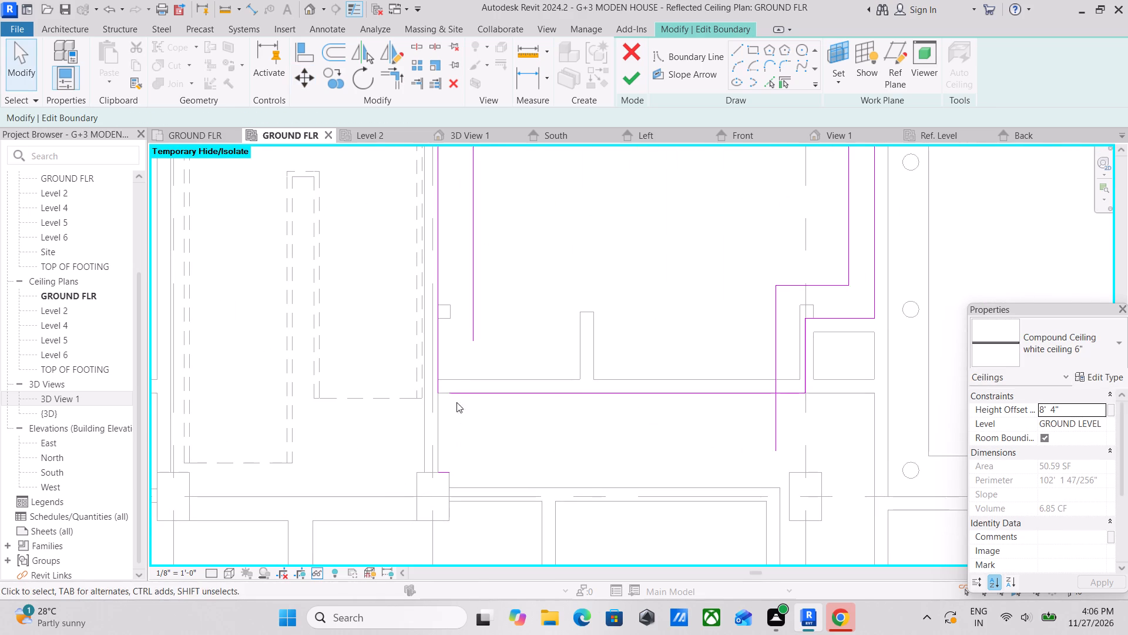
{"action": "scroll", "coordinate": [458, 362], "scroll_direction": "up", "scroll_amount": 1}
{"action": "middle_click_drag", "start_coordinate": [643, 396], "coordinate": [534, 417]}
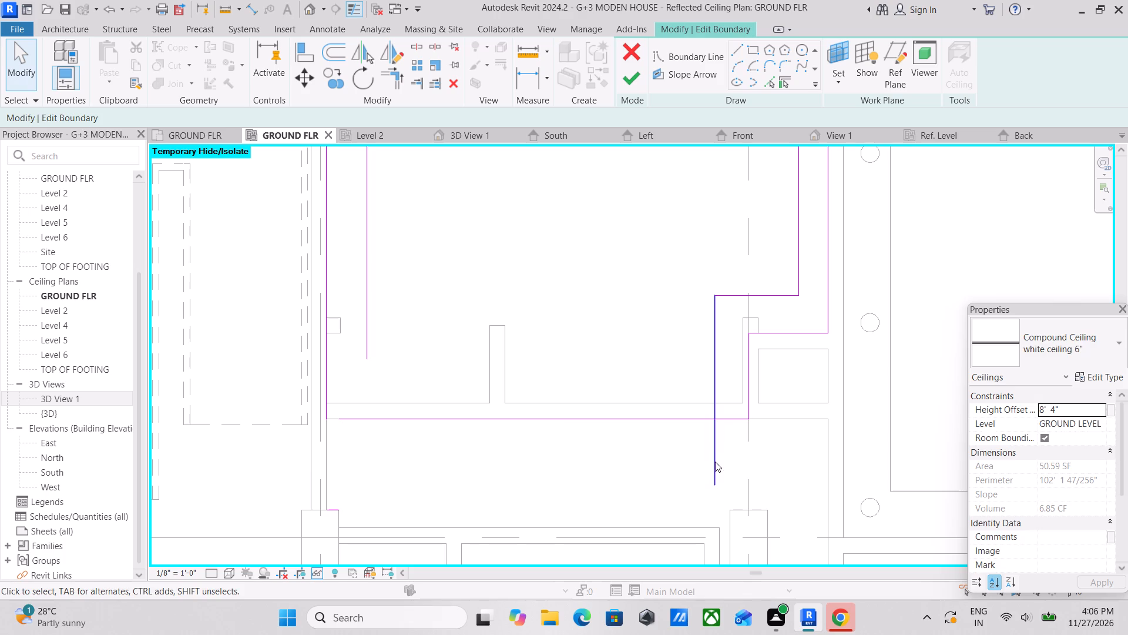
{"action": "left_click", "coordinate": [715, 462]}
{"action": "left_click_drag", "start_coordinate": [713, 482], "coordinate": [712, 397]}
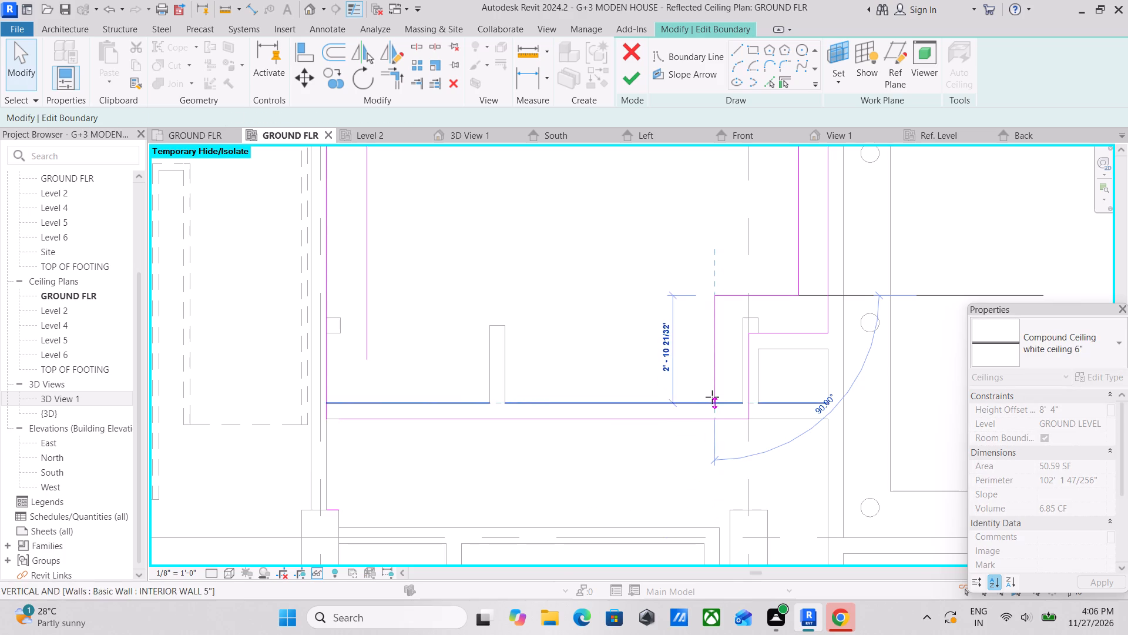
{"action": "left_click_drag", "start_coordinate": [712, 397], "coordinate": [710, 372]}
{"action": "key", "text": "Escape"}
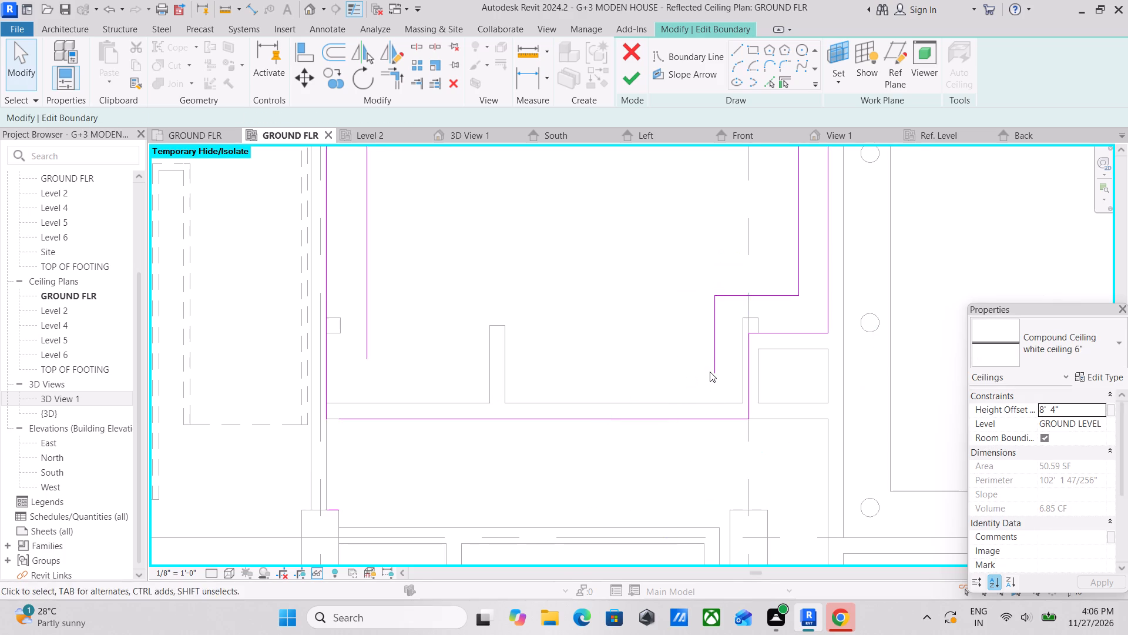
Draw the inner boundary's south line about 11' 2" long, offset 1' 0" north of the outer south boundary line.
{"action": "scroll", "coordinate": [711, 371], "scroll_direction": "down", "scroll_amount": 2}
{"action": "middle_click_drag", "start_coordinate": [703, 374], "coordinate": [721, 401]}
{"action": "middle_click_drag", "start_coordinate": [561, 379], "coordinate": [585, 416]}
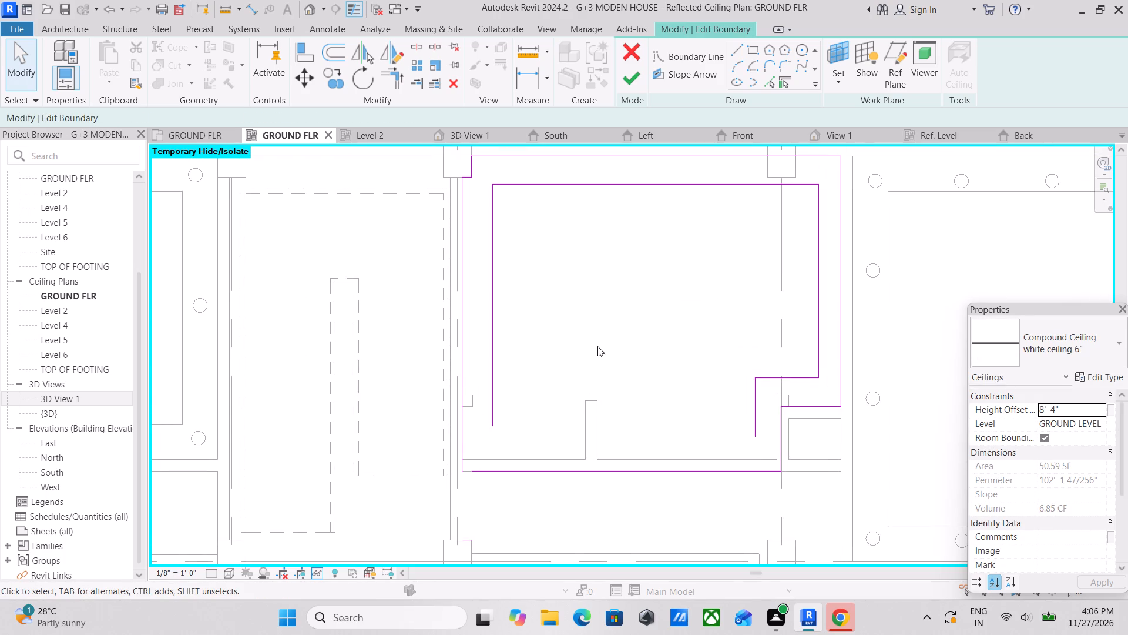
{"action": "middle_click_drag", "start_coordinate": [652, 374], "coordinate": [652, 407]}
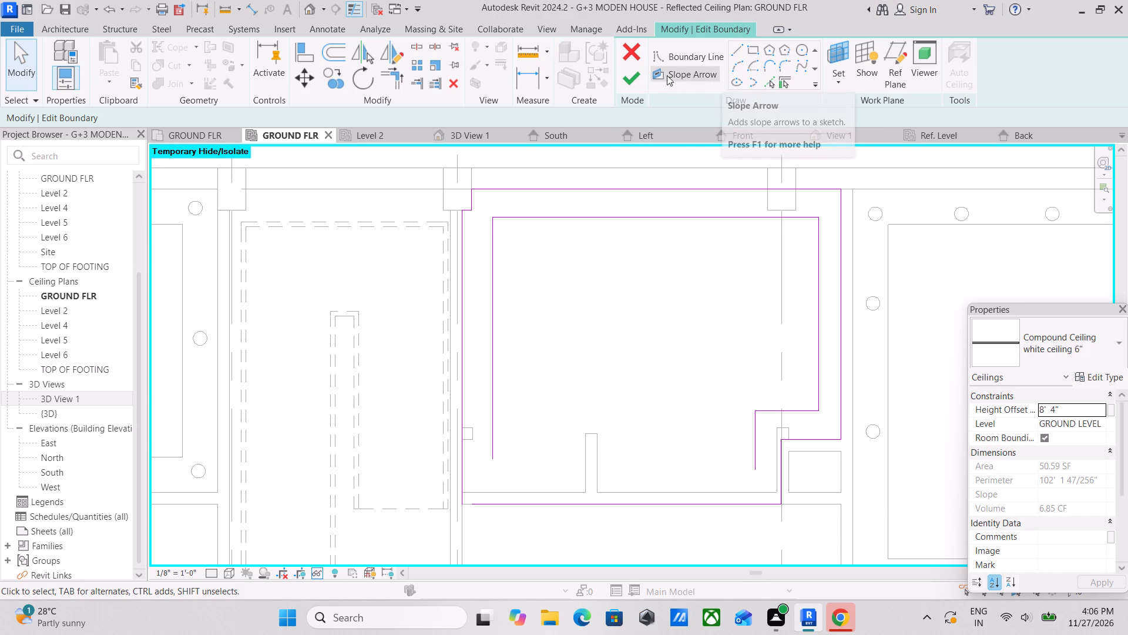
{"action": "left_click", "coordinate": [739, 45]}
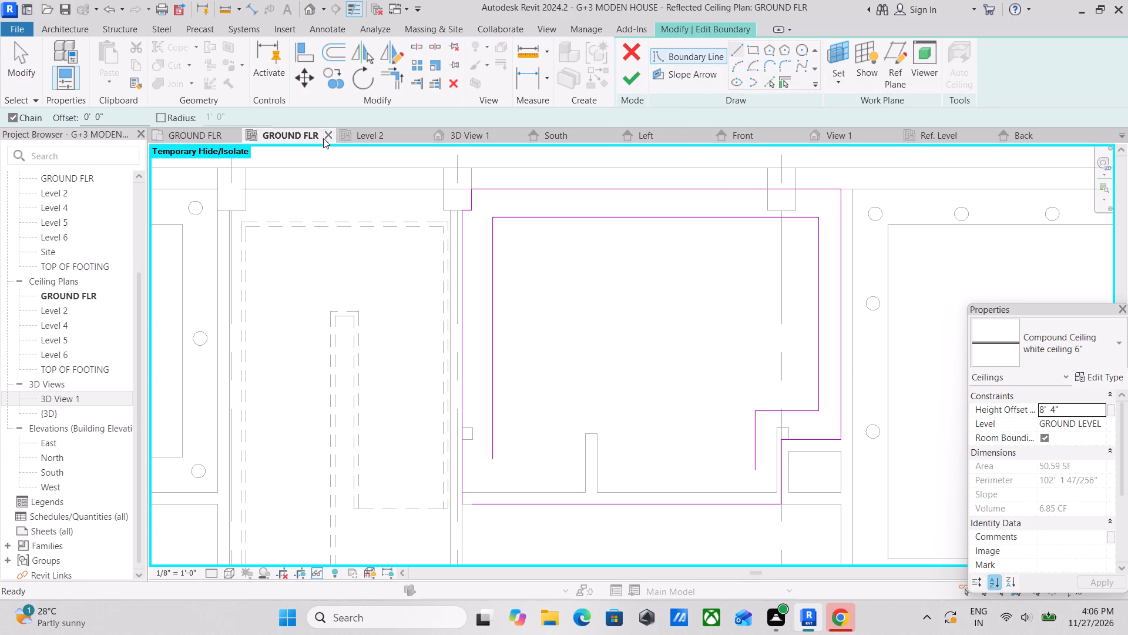
{"action": "left_click_drag", "start_coordinate": [123, 110], "coordinate": [62, 122]}
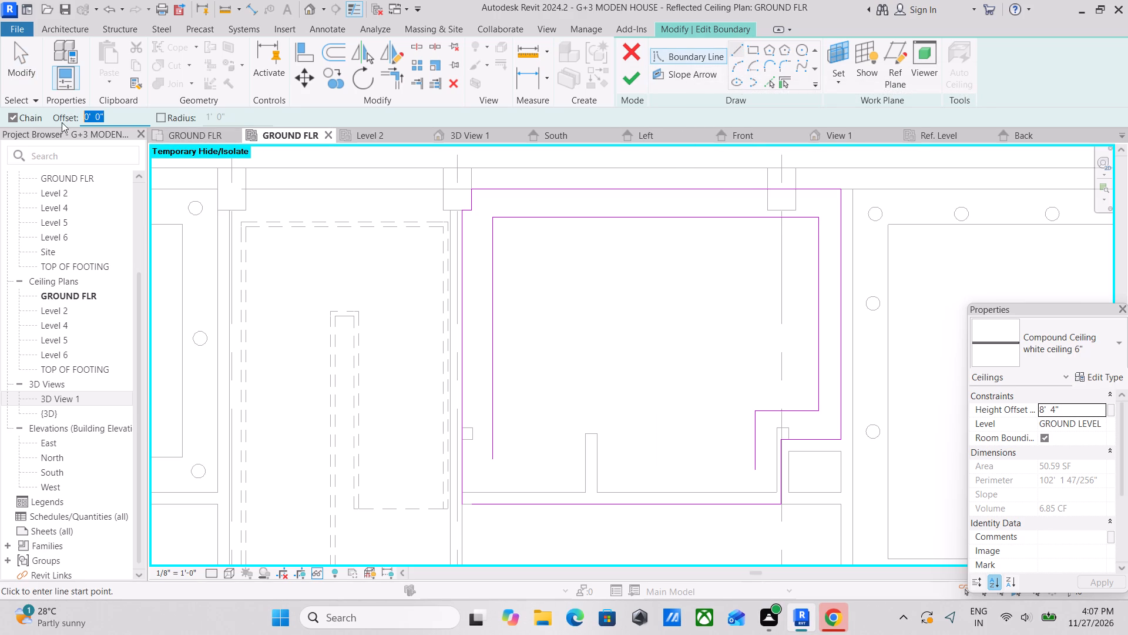
{"action": "type", "text": "1'"}
{"action": "key", "text": "Return"}
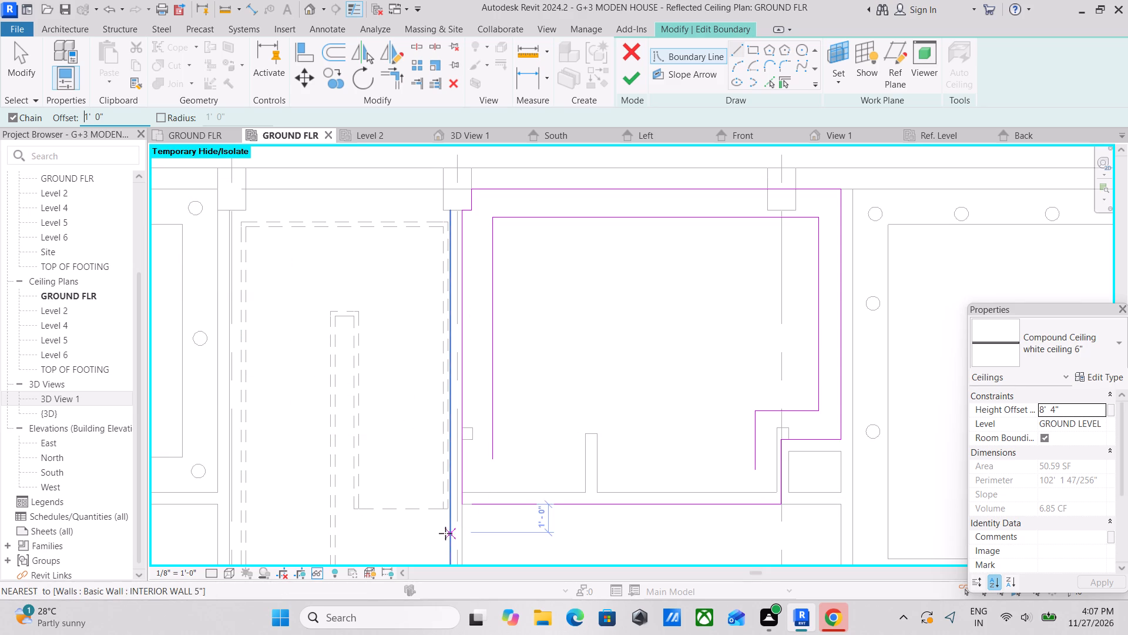
{"action": "left_click", "coordinate": [463, 506]}
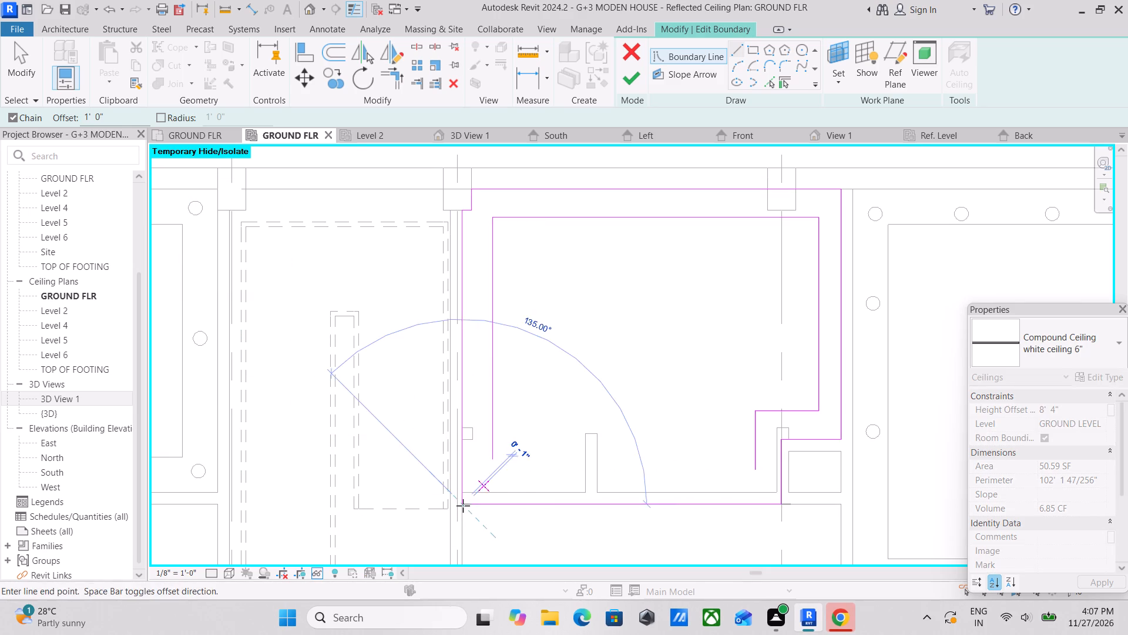
{"action": "middle_click_drag", "start_coordinate": [645, 509], "coordinate": [573, 494]}
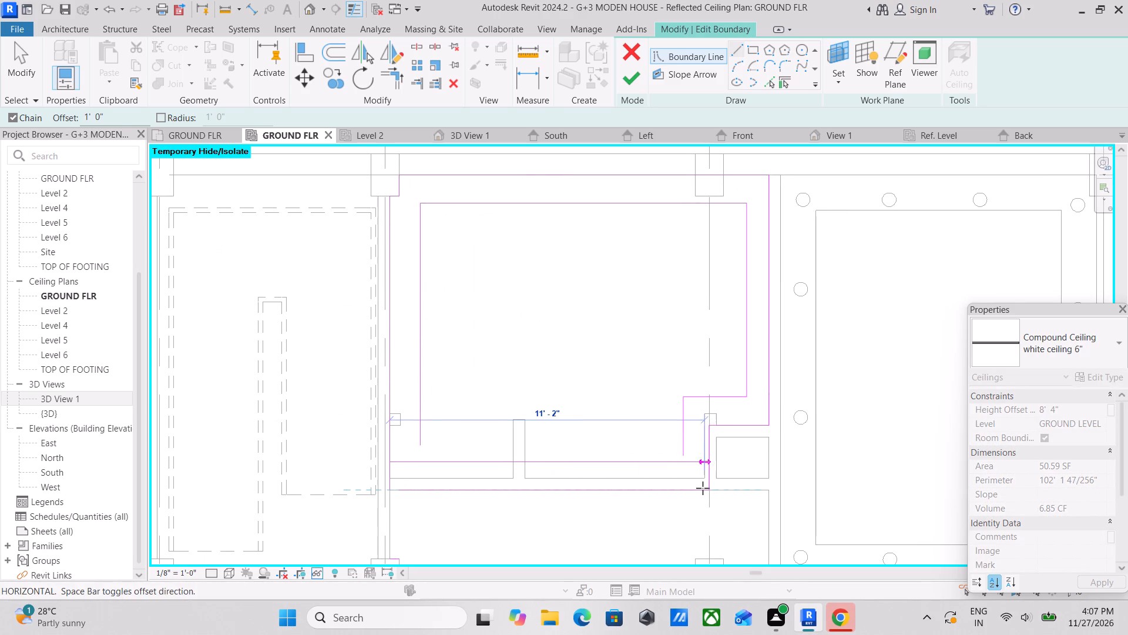
{"action": "left_click", "coordinate": [709, 490]}
{"action": "key", "text": "Escape"}
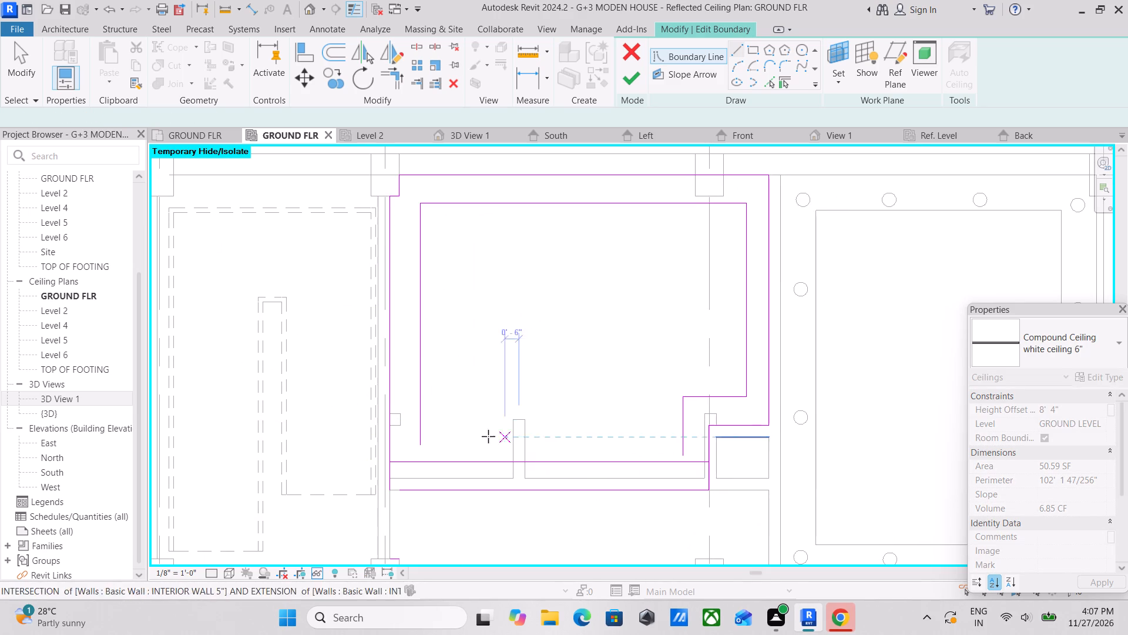
{"action": "key", "text": "Escape"}
{"action": "scroll", "coordinate": [408, 431], "scroll_direction": "up", "scroll_amount": 2}
{"action": "key", "text": "Escape"}
{"action": "key", "text": "Escape"}
Trim the inner west line and the southeast step's inner vertical line to corners with the new inner south line.
{"action": "left_click", "coordinate": [423, 420]}
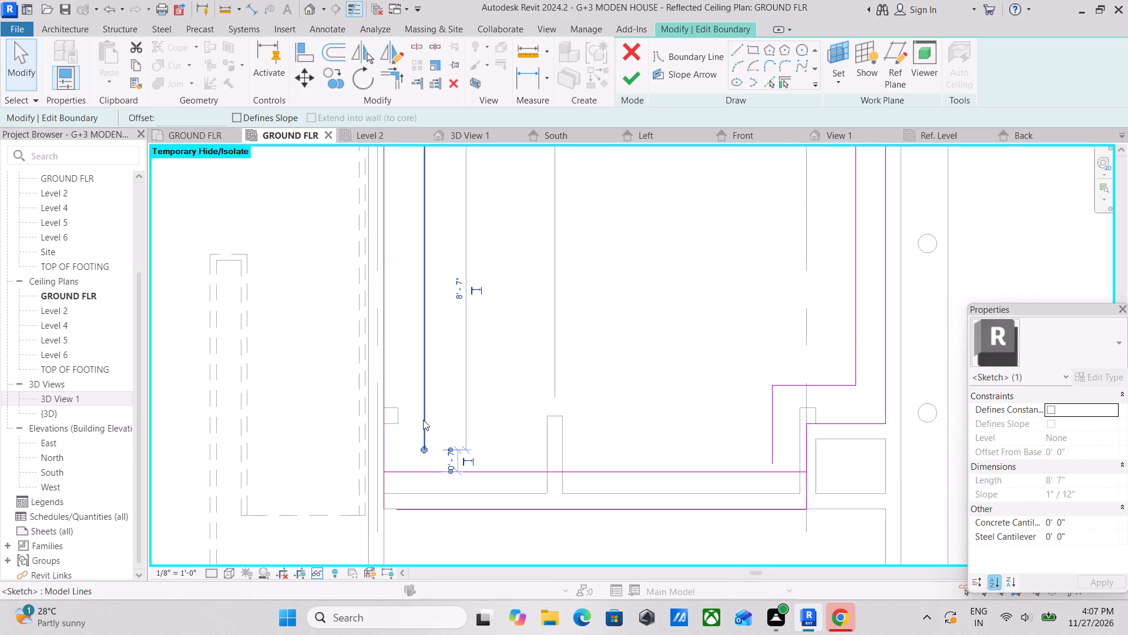
{"action": "key", "text": "Escape"}
{"action": "key", "text": "r"}
{"action": "key", "text": "Escape"}
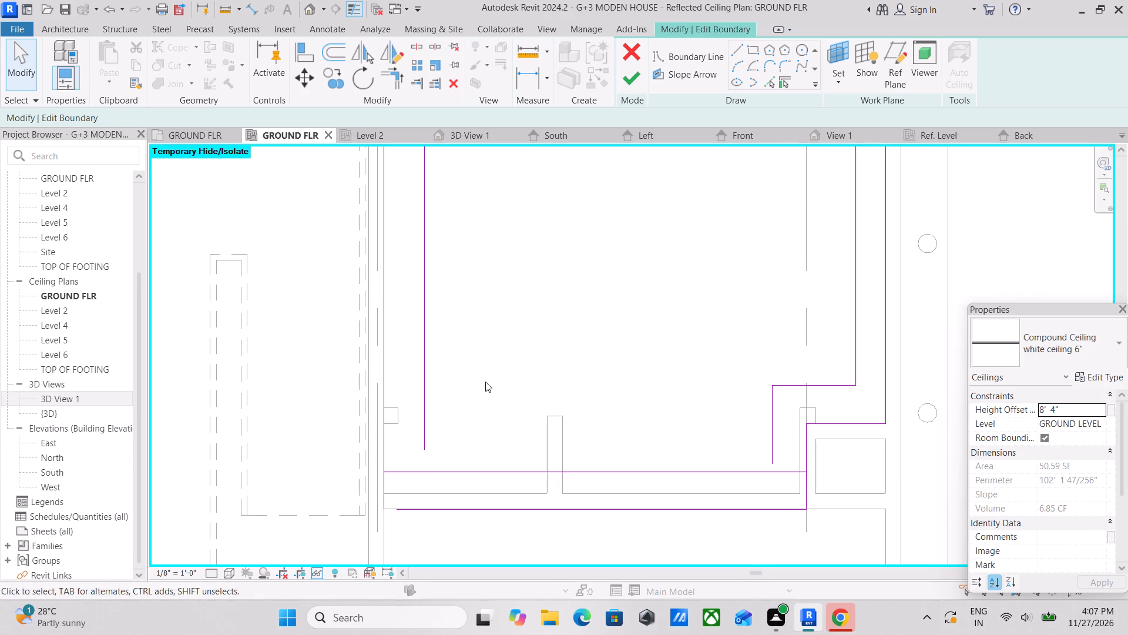
{"action": "type", "text": "TR"}
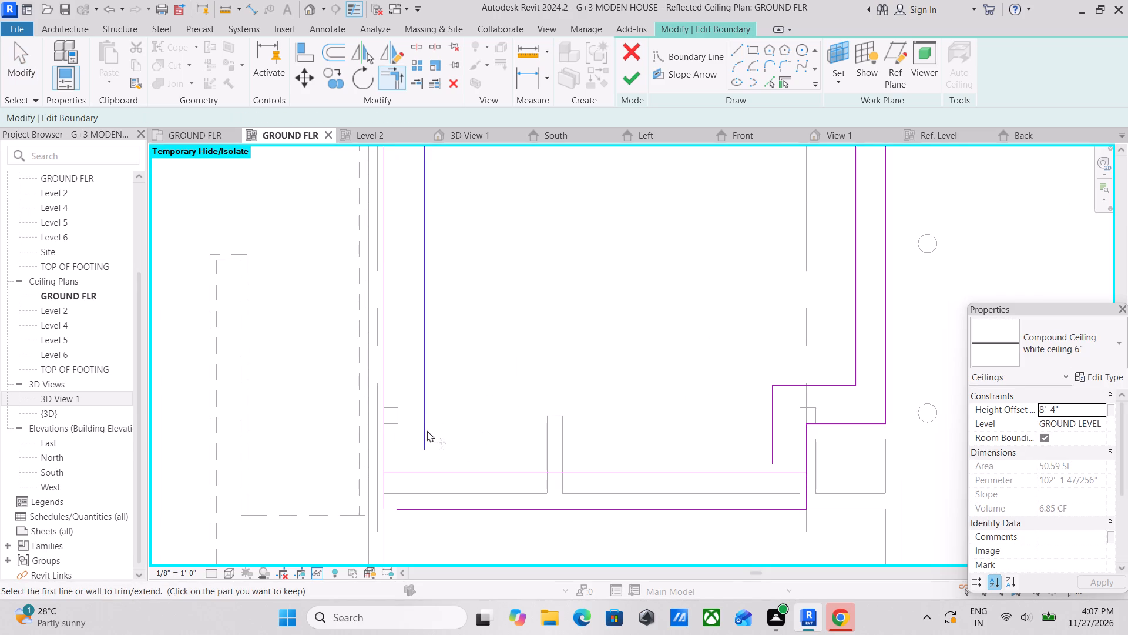
{"action": "left_click", "coordinate": [427, 420]}
{"action": "left_click", "coordinate": [458, 469]}
{"action": "middle_click_drag", "start_coordinate": [684, 395], "coordinate": [598, 396]}
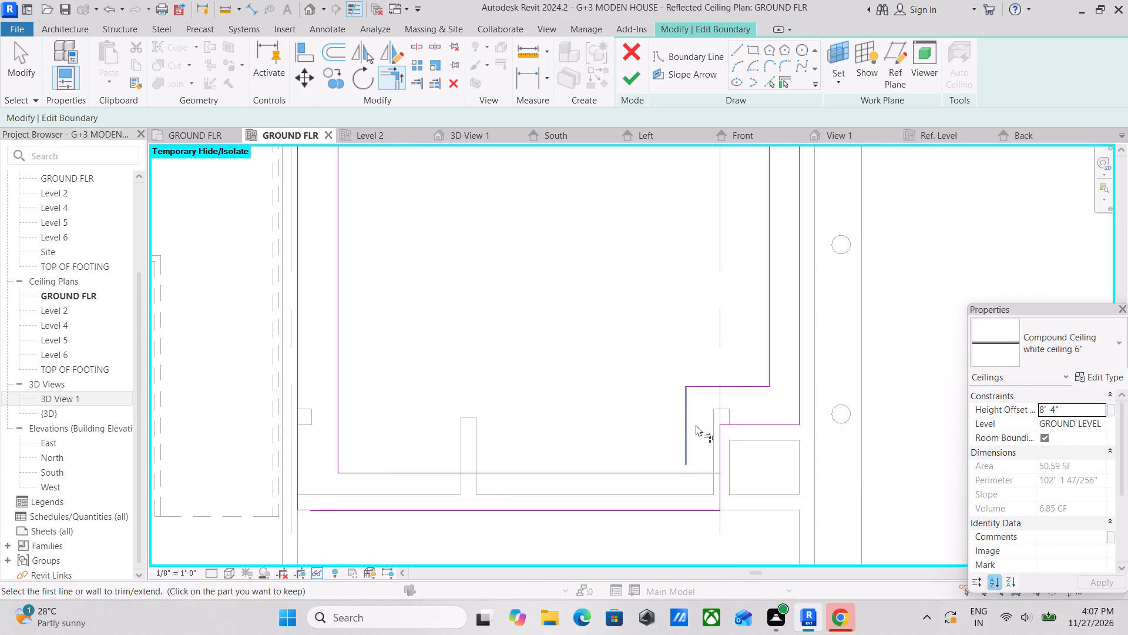
{"action": "left_click", "coordinate": [681, 425]}
{"action": "left_click", "coordinate": [647, 474]}
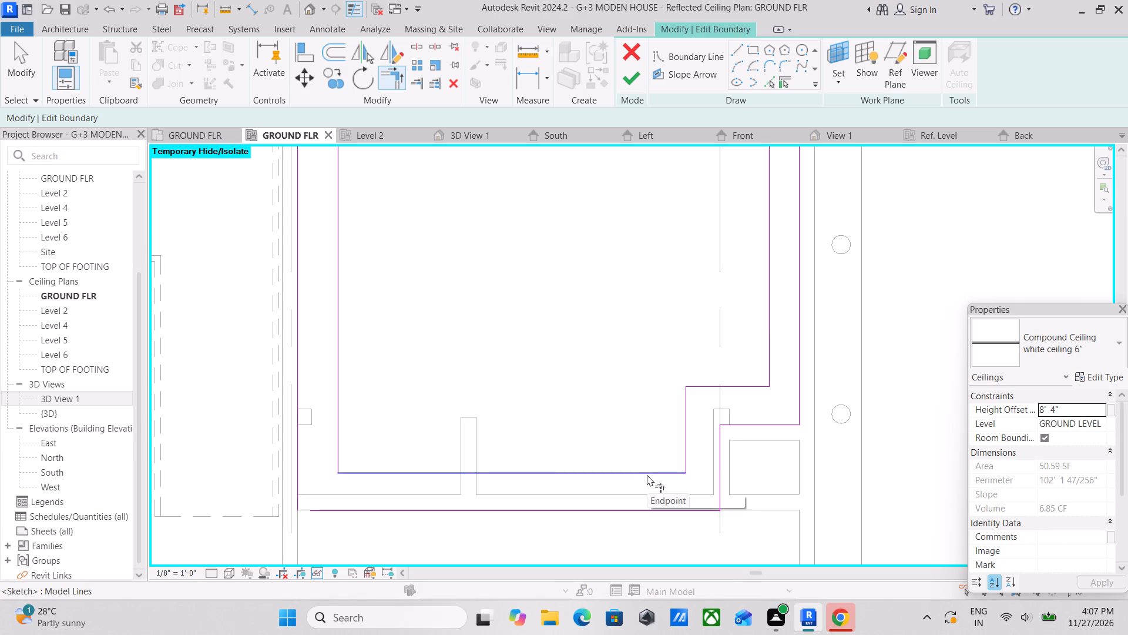
{"action": "key", "text": "Escape"}
{"action": "key", "text": "Escape"}
{"action": "key", "text": "Escape"}
Set the inner boundary's east vertical line 1' 3" from the outer east line.
{"action": "scroll", "coordinate": [750, 400], "scroll_direction": "up", "scroll_amount": 3}
{"action": "scroll", "coordinate": [747, 399], "scroll_direction": "down", "scroll_amount": 3}
{"action": "middle_click_drag", "start_coordinate": [726, 502], "coordinate": [724, 500]}
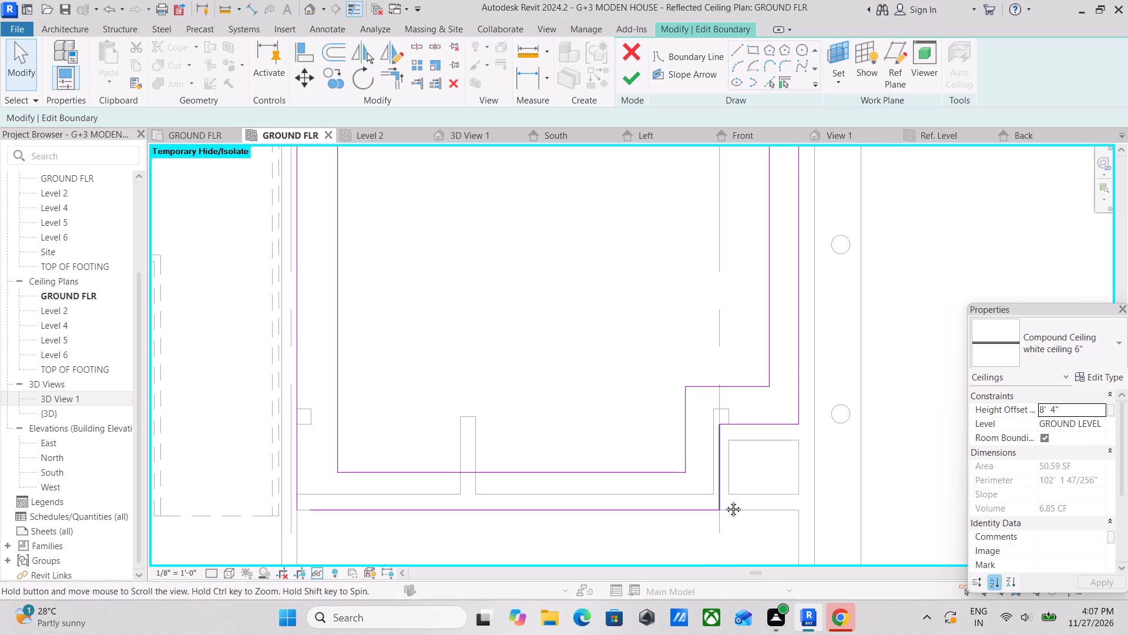
{"action": "middle_click_drag", "start_coordinate": [724, 500], "coordinate": [766, 432]}
{"action": "key", "text": "Escape"}
{"action": "scroll", "coordinate": [744, 450], "scroll_direction": "down", "scroll_amount": 2}
{"action": "middle_click_drag", "start_coordinate": [744, 450], "coordinate": [731, 543]}
{"action": "scroll", "coordinate": [700, 385], "scroll_direction": "down", "scroll_amount": 1}
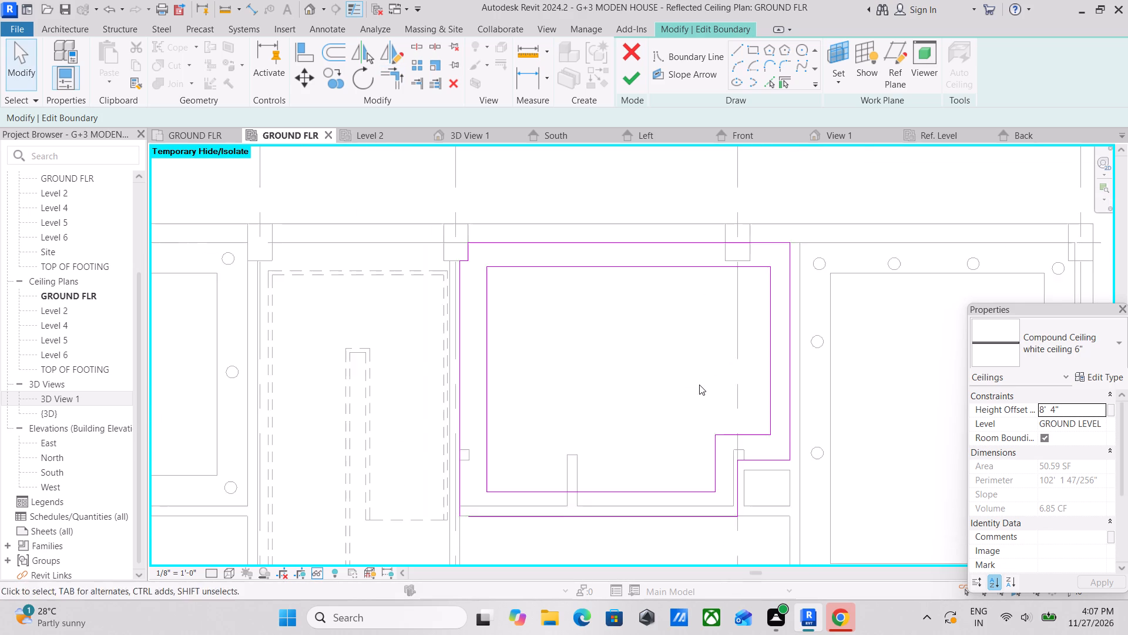
{"action": "middle_click_drag", "start_coordinate": [699, 385], "coordinate": [703, 429]}
{"action": "scroll", "coordinate": [800, 382], "scroll_direction": "up", "scroll_amount": 1}
{"action": "left_click", "coordinate": [772, 316]}
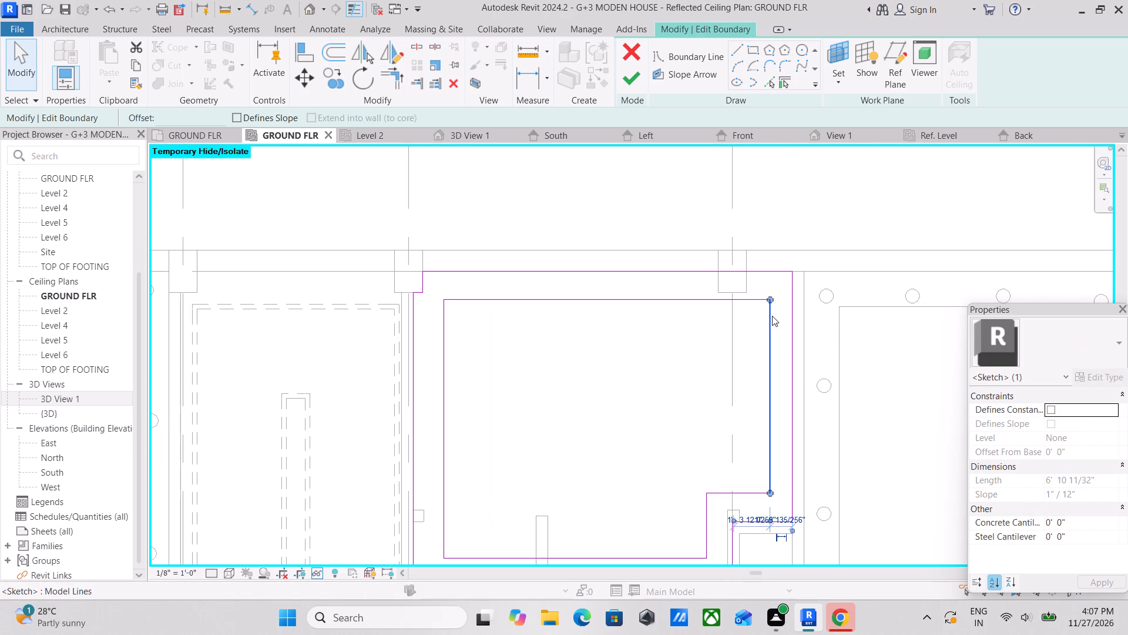
{"action": "middle_click_drag", "start_coordinate": [783, 451], "coordinate": [793, 369]}
{"action": "scroll", "coordinate": [788, 449], "scroll_direction": "up", "scroll_amount": 12}
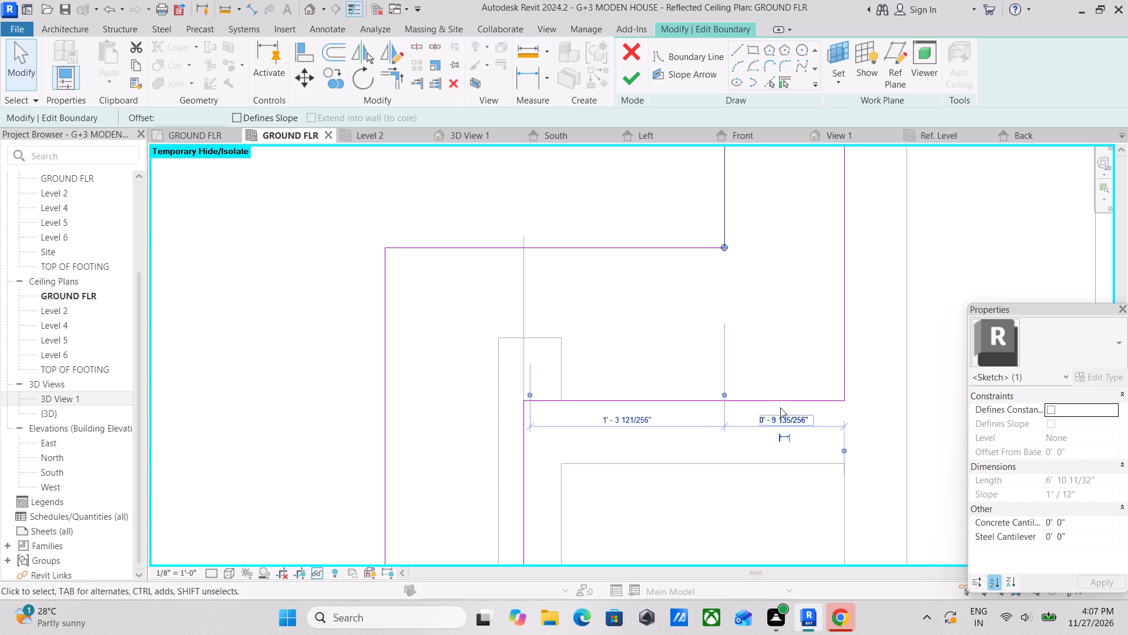
{"action": "scroll", "coordinate": [769, 400], "scroll_direction": "up", "scroll_amount": 4}
{"action": "scroll", "coordinate": [797, 410], "scroll_direction": "down", "scroll_amount": 5}
{"action": "middle_click_drag", "start_coordinate": [797, 410], "coordinate": [790, 437]}
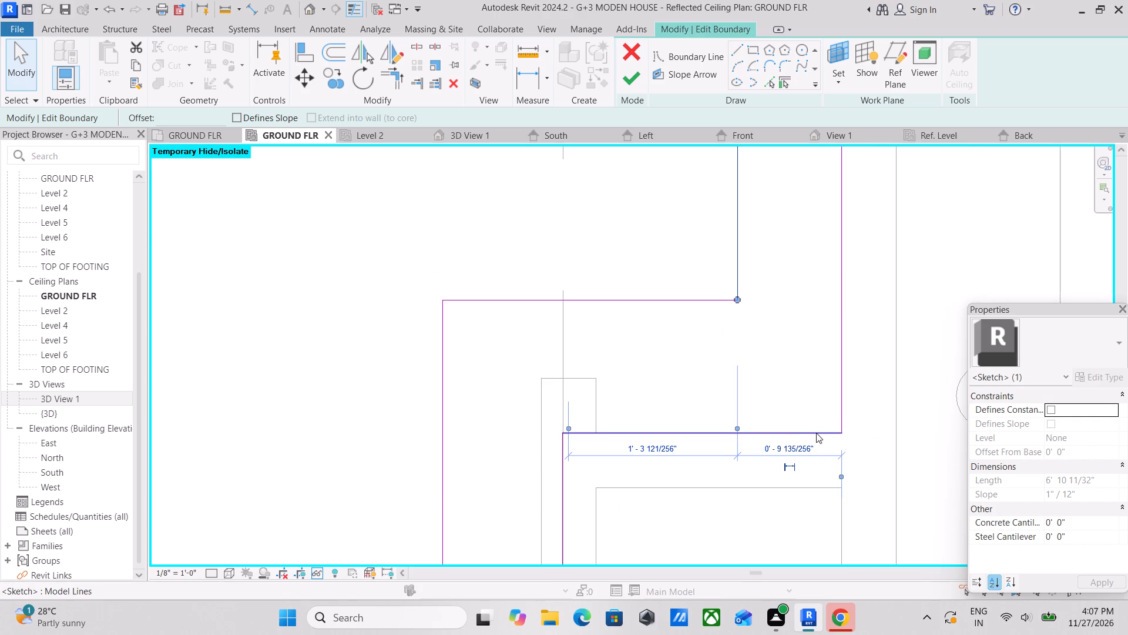
{"action": "left_click", "coordinate": [793, 441]}
{"action": "type", "text": "1'3"}
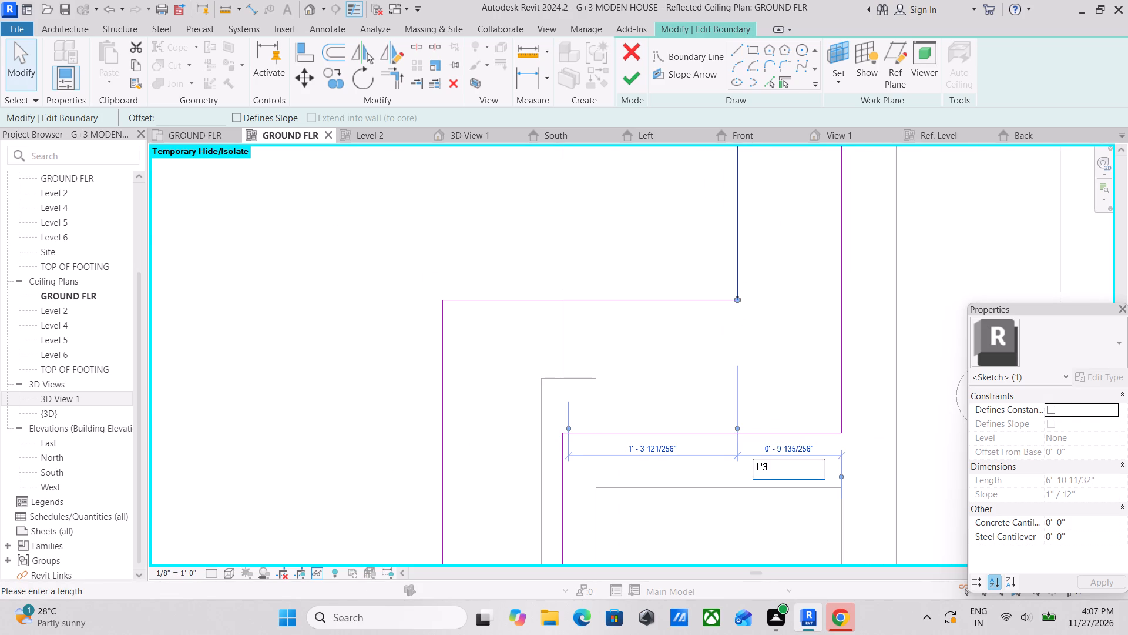
{"action": "key", "text": "Return"}
{"action": "scroll", "coordinate": [793, 441], "scroll_direction": "down", "scroll_amount": 4}
{"action": "key", "text": "Escape"}
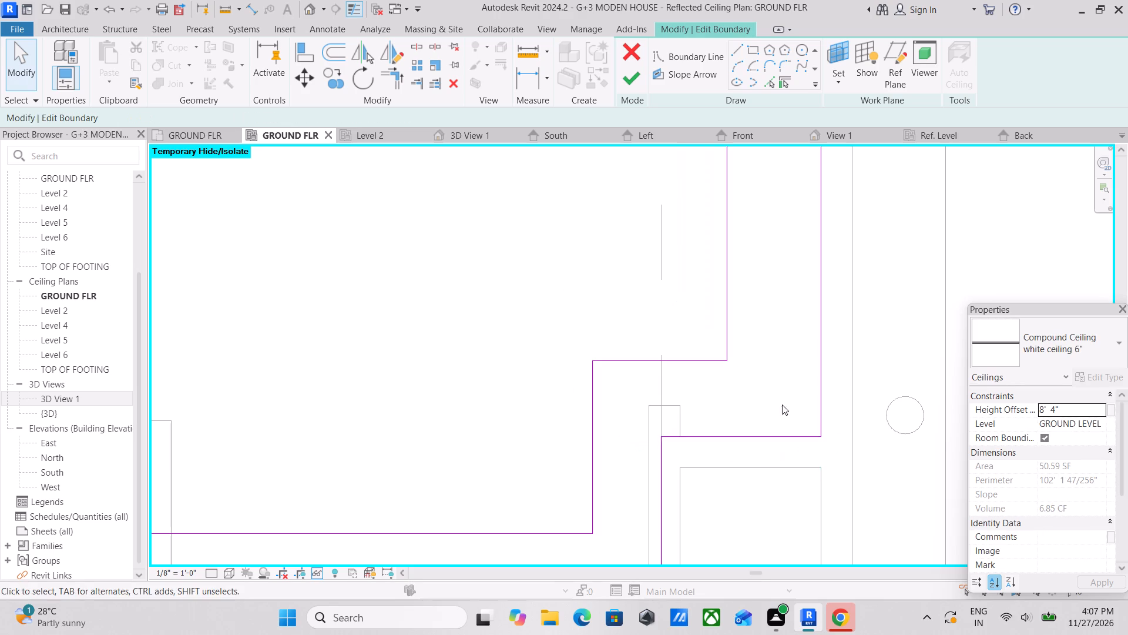
{"action": "scroll", "coordinate": [782, 402], "scroll_direction": "down", "scroll_amount": 4}
{"action": "key", "text": "Escape"}
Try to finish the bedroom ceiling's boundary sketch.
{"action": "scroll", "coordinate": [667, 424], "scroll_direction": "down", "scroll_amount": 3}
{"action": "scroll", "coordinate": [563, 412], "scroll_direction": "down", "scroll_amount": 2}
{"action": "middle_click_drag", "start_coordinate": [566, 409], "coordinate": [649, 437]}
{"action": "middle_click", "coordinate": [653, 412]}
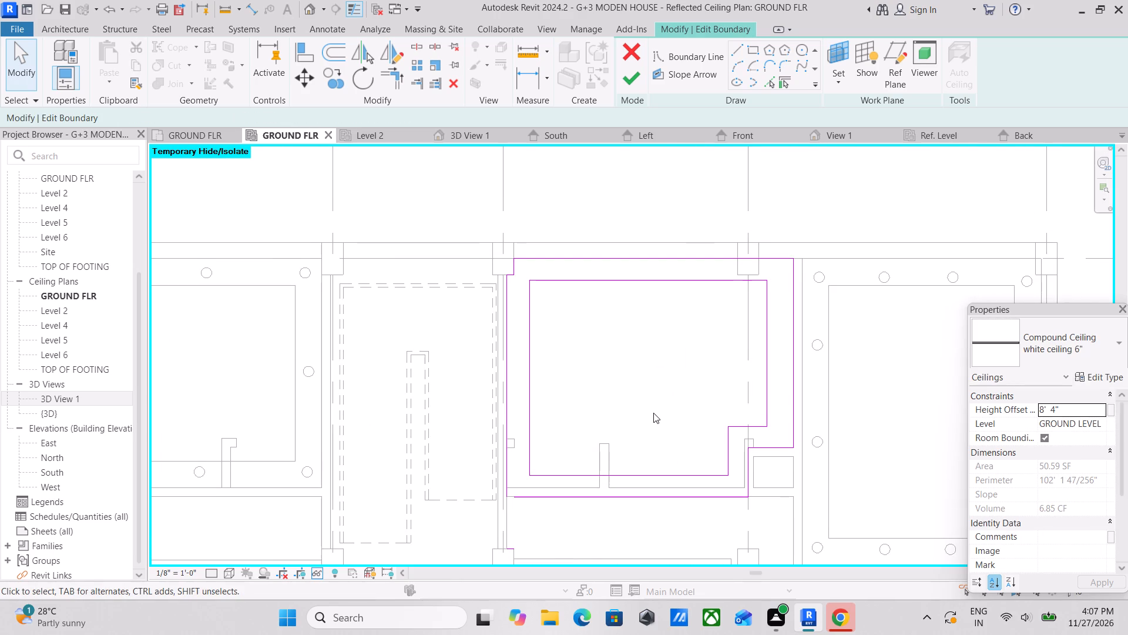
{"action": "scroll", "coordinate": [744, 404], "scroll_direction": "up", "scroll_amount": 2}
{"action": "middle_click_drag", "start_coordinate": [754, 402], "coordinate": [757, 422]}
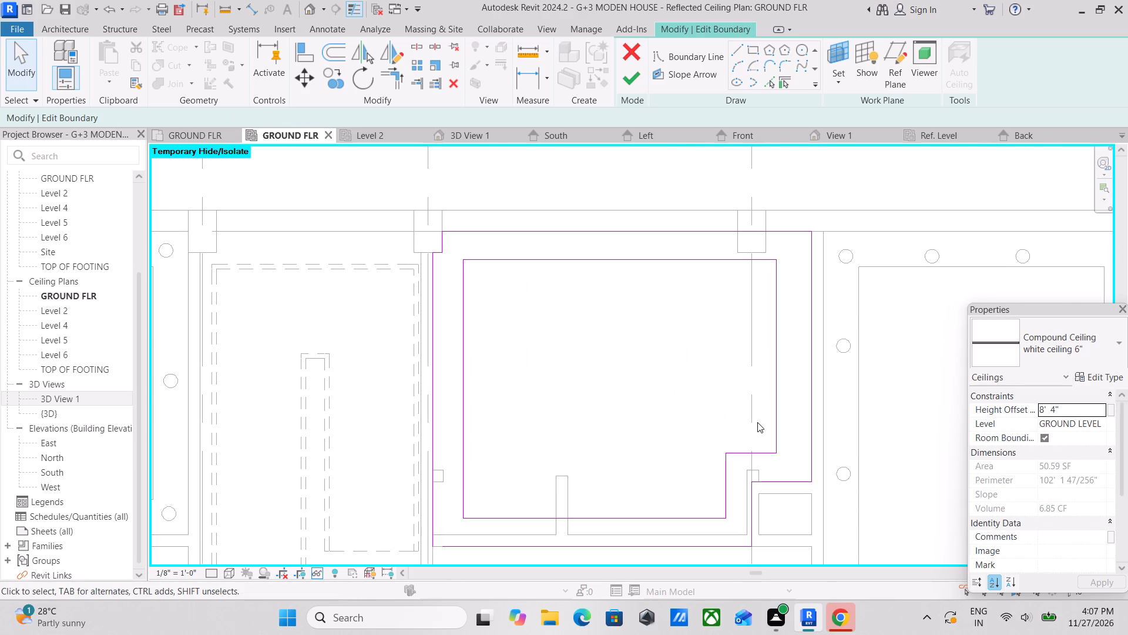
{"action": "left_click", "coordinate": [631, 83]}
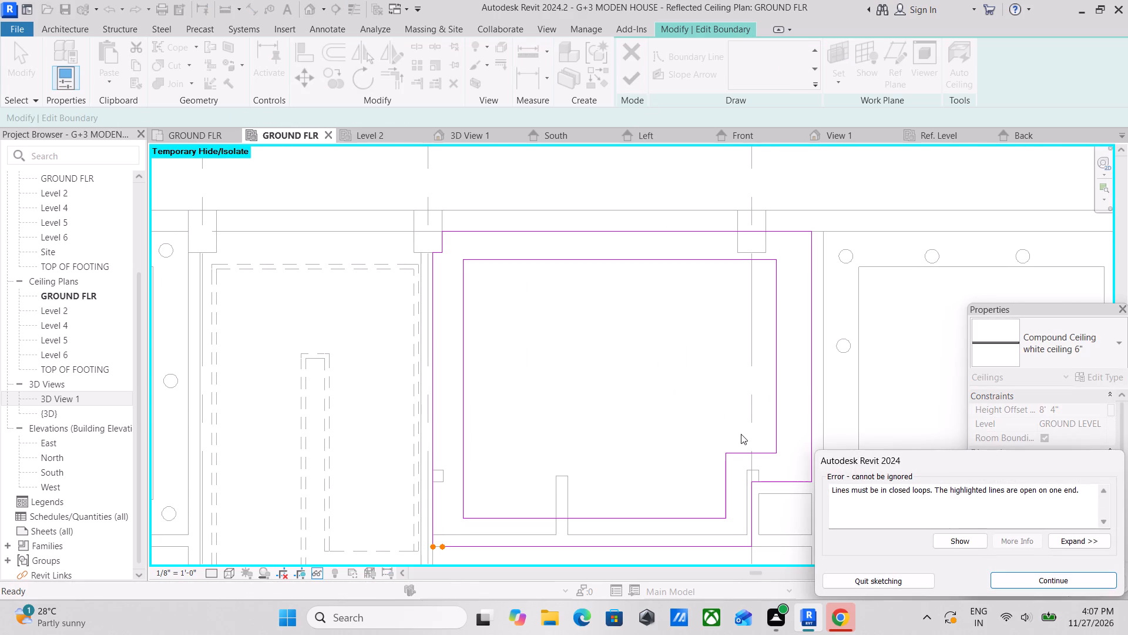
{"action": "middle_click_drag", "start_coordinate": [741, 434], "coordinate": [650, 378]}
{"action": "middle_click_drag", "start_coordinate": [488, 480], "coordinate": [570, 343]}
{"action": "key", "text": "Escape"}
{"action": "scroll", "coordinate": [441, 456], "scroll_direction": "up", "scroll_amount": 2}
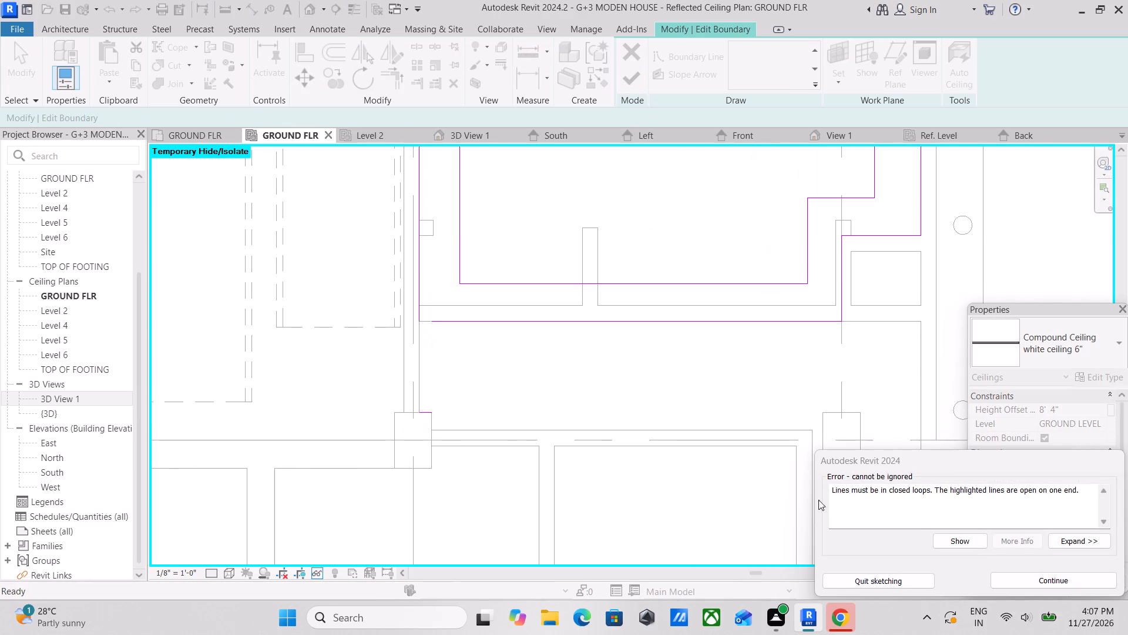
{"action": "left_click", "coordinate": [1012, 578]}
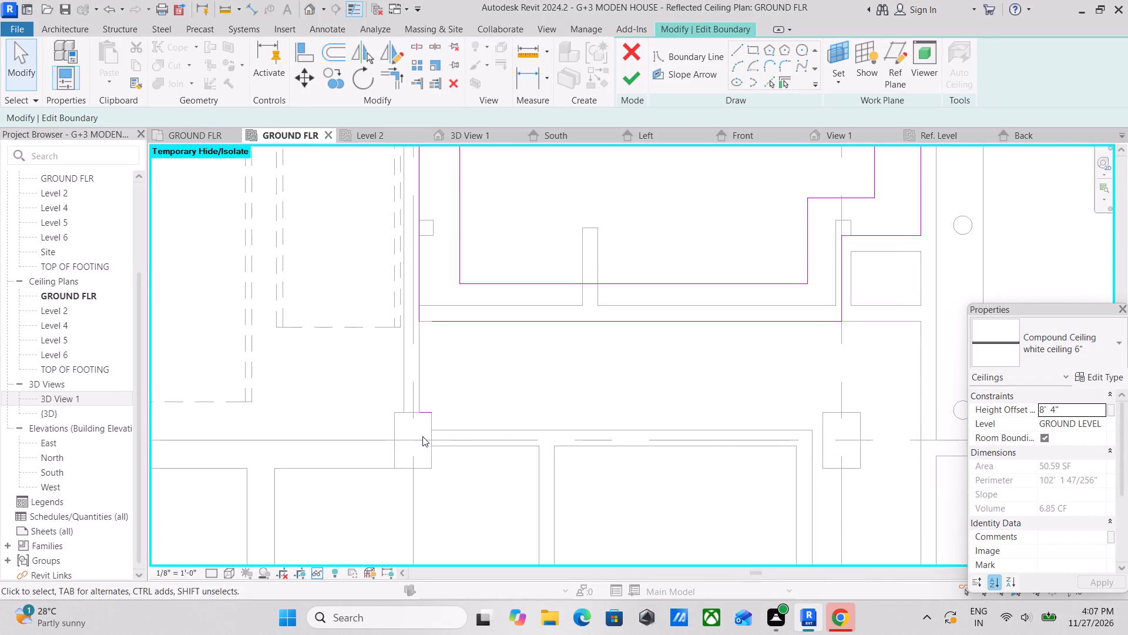
Delete the stray short boundary line at the column southwest of the bedroom.
{"action": "scroll", "coordinate": [418, 430], "scroll_direction": "up", "scroll_amount": 5}
{"action": "left_click", "coordinate": [424, 406]}
{"action": "right_click", "coordinate": [424, 406]}
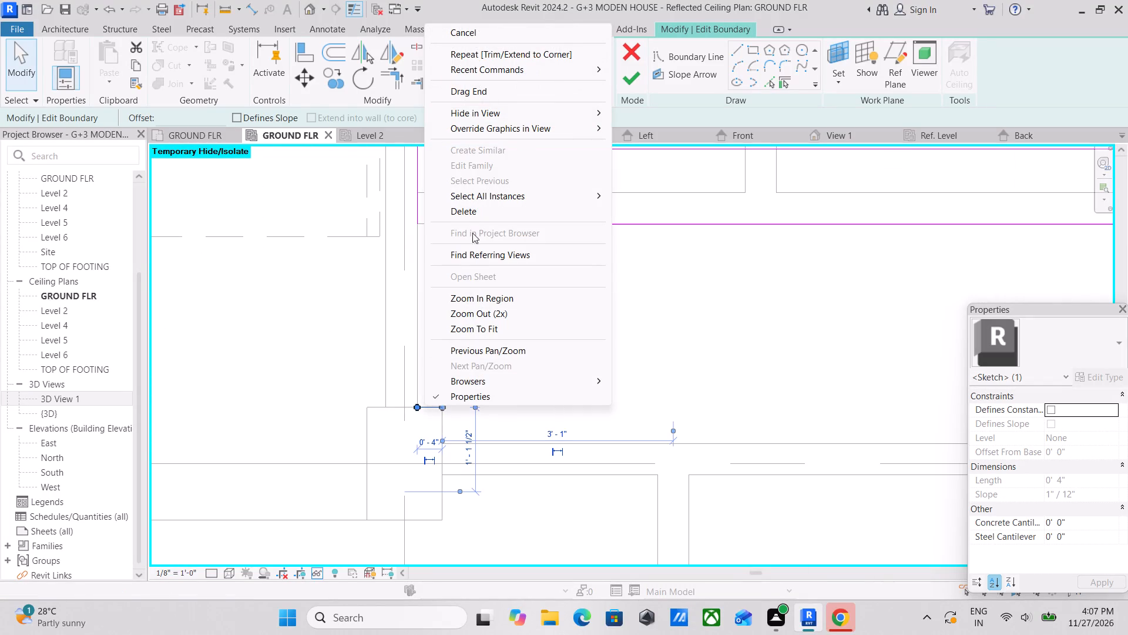
{"action": "left_click", "coordinate": [475, 215]}
Extend the outer south boundary line's west end to meet the outer west line at the southwest corner.
{"action": "middle_click_drag", "start_coordinate": [474, 268], "coordinate": [488, 415]}
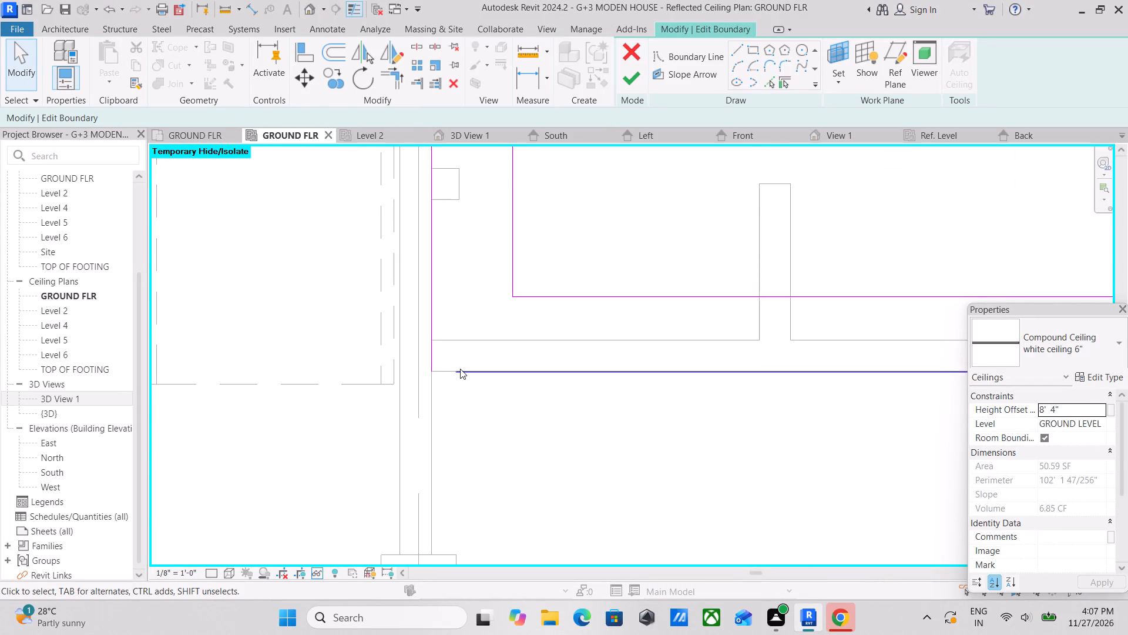
{"action": "left_click", "coordinate": [460, 369]}
{"action": "left_click_drag", "start_coordinate": [454, 371], "coordinate": [432, 371]}
{"action": "key", "text": "Escape"}
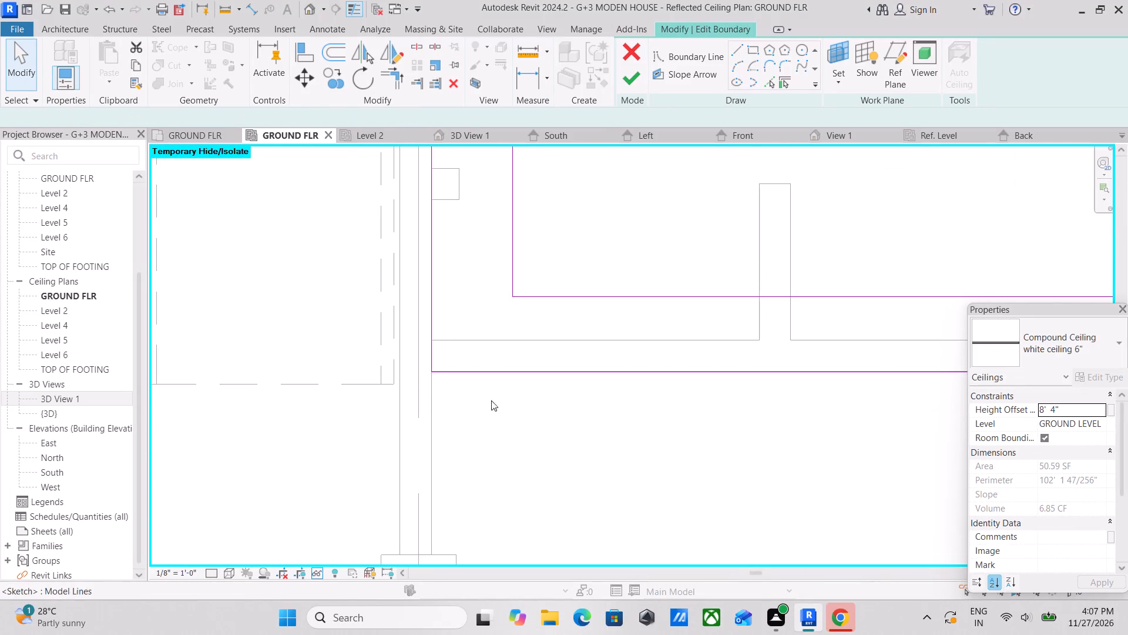
Finish the boundary sketch of the bedroom ceiling east of the stairs.
{"action": "scroll", "coordinate": [502, 405], "scroll_direction": "down", "scroll_amount": 7}
{"action": "middle_click_drag", "start_coordinate": [626, 423], "coordinate": [449, 393]}
{"action": "middle_click_drag", "start_coordinate": [617, 345], "coordinate": [637, 415]}
{"action": "middle_click_drag", "start_coordinate": [707, 362], "coordinate": [711, 427]}
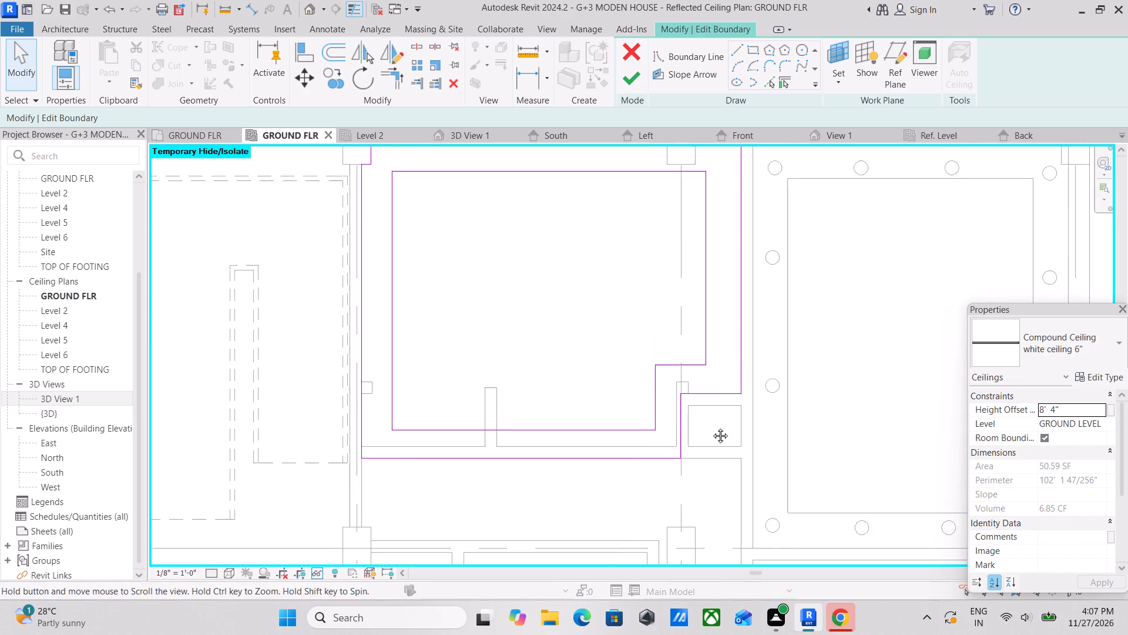
{"action": "middle_click_drag", "start_coordinate": [711, 427], "coordinate": [714, 447]}
{"action": "middle_click_drag", "start_coordinate": [701, 319], "coordinate": [724, 391]}
{"action": "scroll", "coordinate": [676, 356], "scroll_direction": "down", "scroll_amount": 2}
{"action": "middle_click_drag", "start_coordinate": [569, 399], "coordinate": [610, 352]}
{"action": "scroll", "coordinate": [633, 330], "scroll_direction": "down", "scroll_amount": 1}
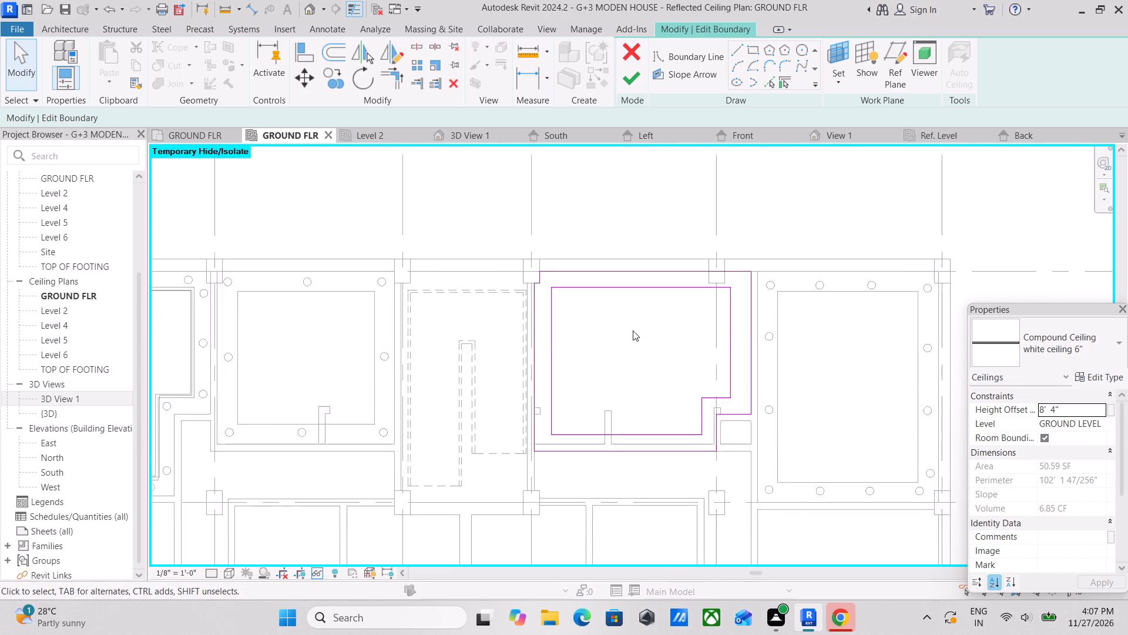
{"action": "scroll", "coordinate": [633, 330], "scroll_direction": "down", "scroll_amount": 3}
{"action": "middle_click_drag", "start_coordinate": [673, 355], "coordinate": [620, 330]}
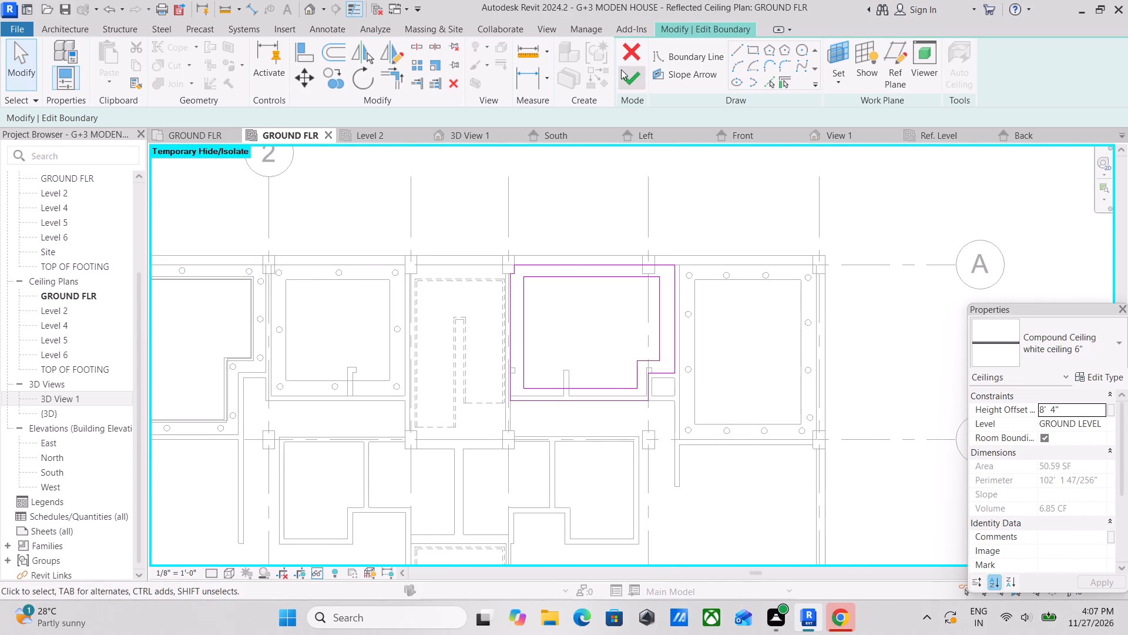
{"action": "left_click", "coordinate": [622, 72]}
Place a matching Family2 light in the border's northeast corner, about 0' 10" from the east wall's centre and 1' 7" from the north wall's.
{"action": "scroll", "coordinate": [688, 292], "scroll_direction": "up", "scroll_amount": 3}
{"action": "scroll", "coordinate": [750, 240], "scroll_direction": "up", "scroll_amount": 3}
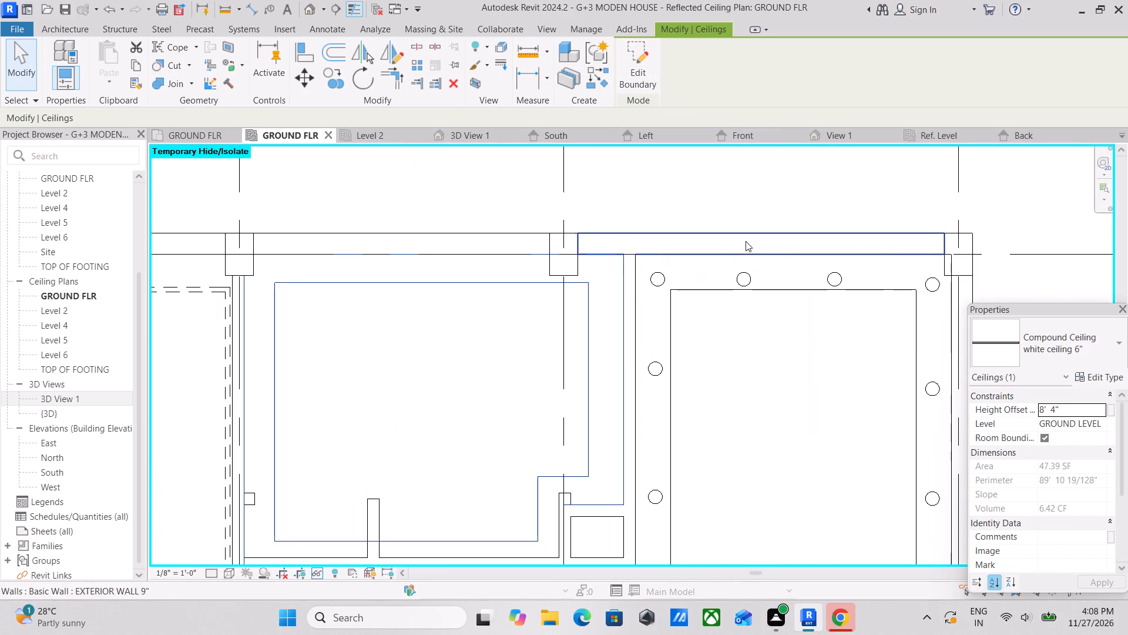
{"action": "left_click", "coordinate": [659, 276]}
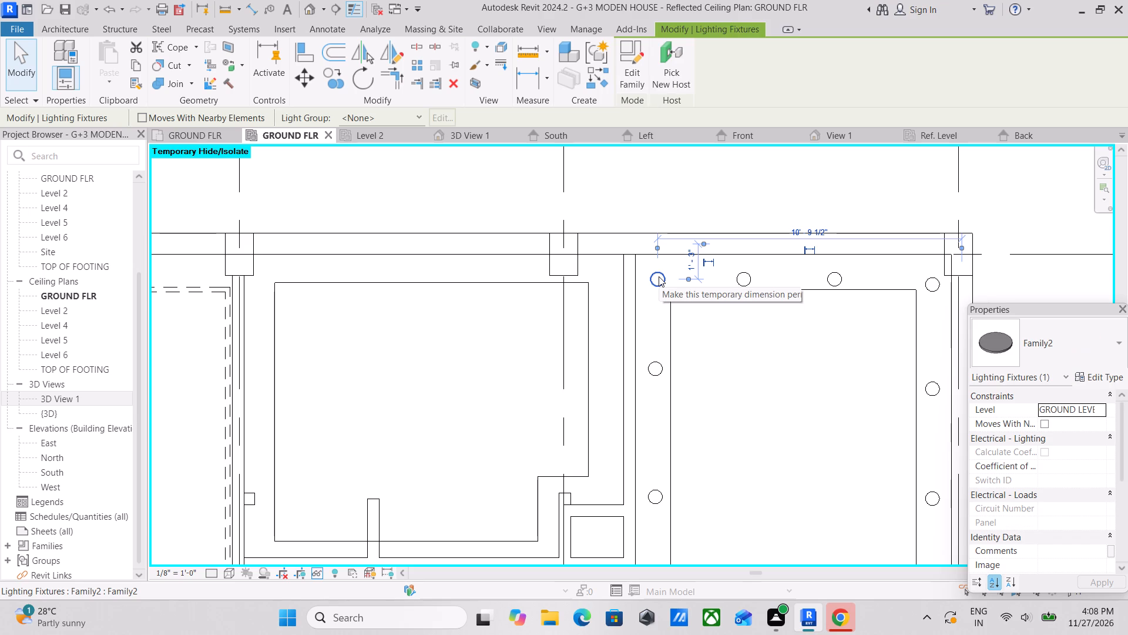
{"action": "type", "text": "CS"}
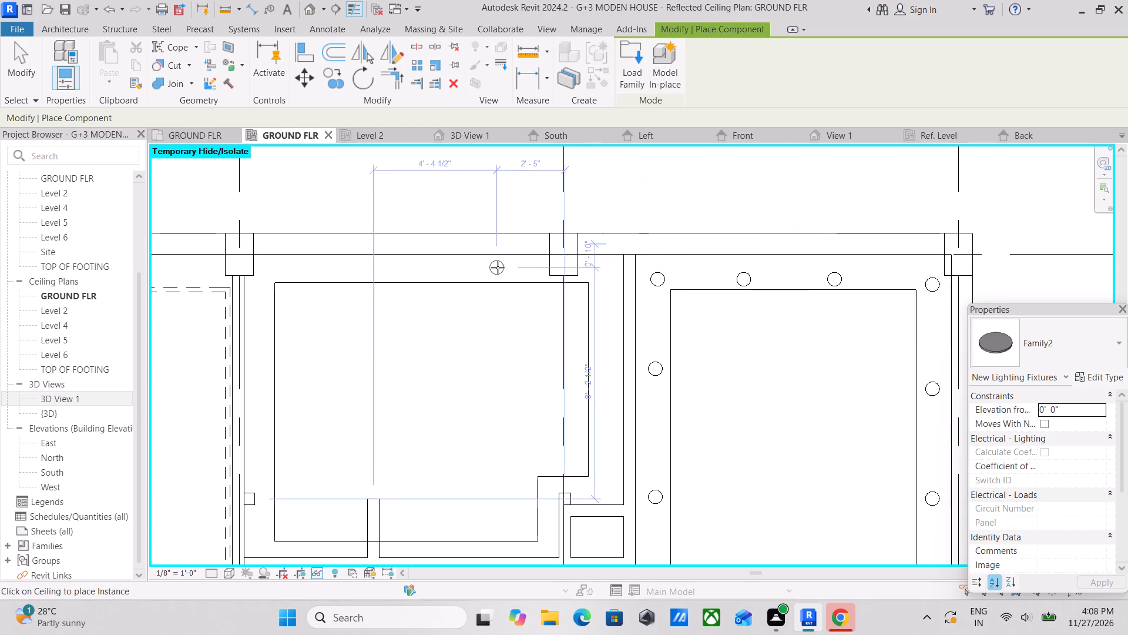
{"action": "middle_click_drag", "start_coordinate": [498, 268], "coordinate": [719, 322]}
{"action": "scroll", "coordinate": [496, 327], "scroll_direction": "up", "scroll_amount": 3}
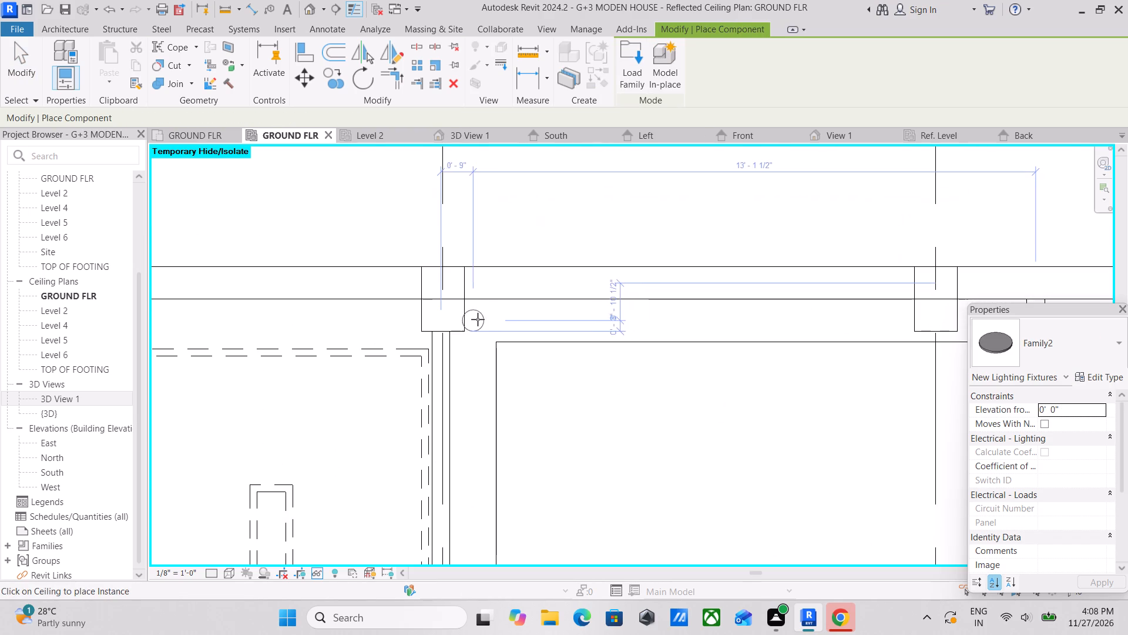
{"action": "middle_click_drag", "start_coordinate": [734, 323], "coordinate": [634, 345]}
{"action": "middle_click_drag", "start_coordinate": [493, 342], "coordinate": [691, 337]}
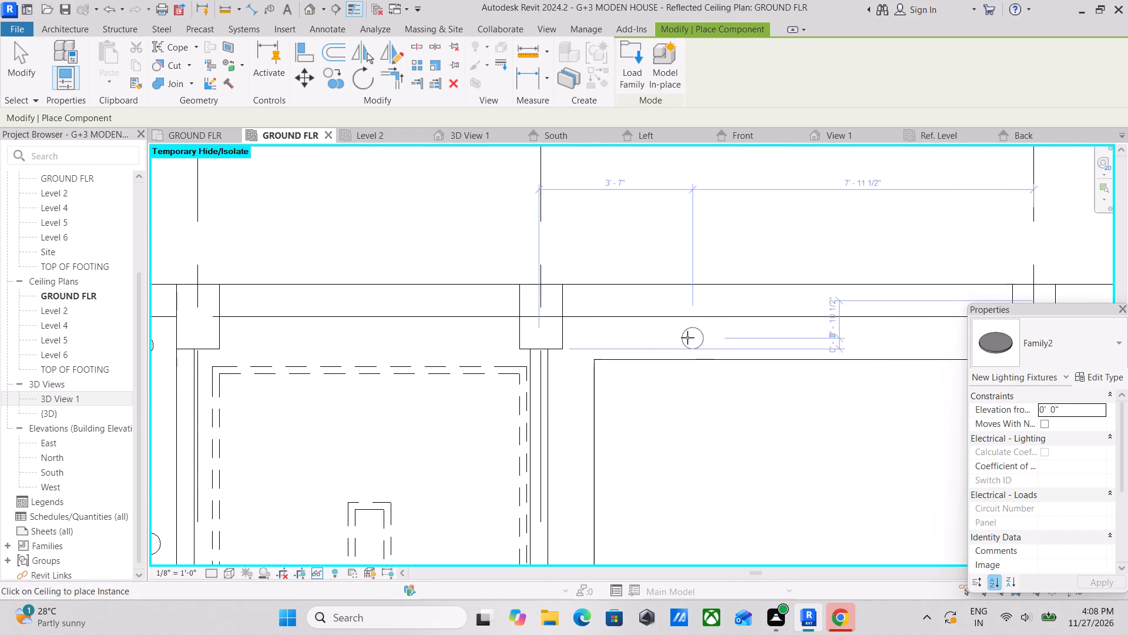
{"action": "scroll", "coordinate": [666, 346], "scroll_direction": "down", "scroll_amount": 3}
{"action": "middle_click_drag", "start_coordinate": [666, 346], "coordinate": [488, 322]}
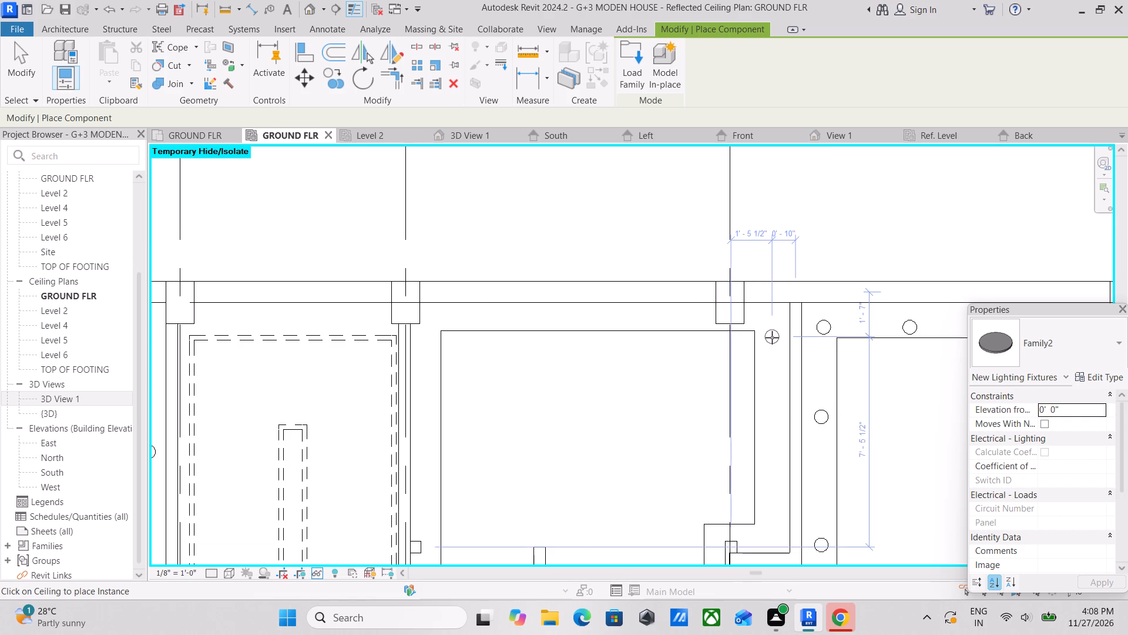
{"action": "left_click", "coordinate": [772, 337]}
{"action": "key", "text": "Escape"}
{"action": "key", "text": "Escape"}
{"action": "scroll", "coordinate": [780, 338], "scroll_direction": "up", "scroll_amount": 3}
{"action": "key", "text": "Escape"}
Array the northeast corner light southward along the east border, ending beside the ceiling's notch, with 3 lights in total.
{"action": "left_click", "coordinate": [767, 345]}
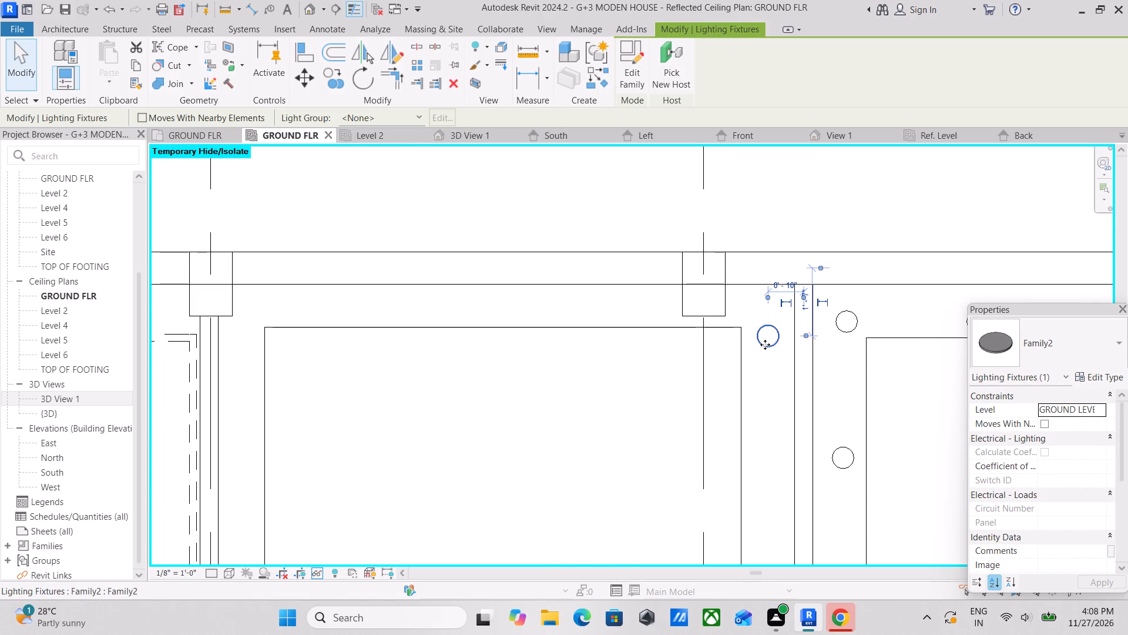
{"action": "type", "text": "AR"}
{"action": "scroll", "coordinate": [765, 345], "scroll_direction": "down", "scroll_amount": 3}
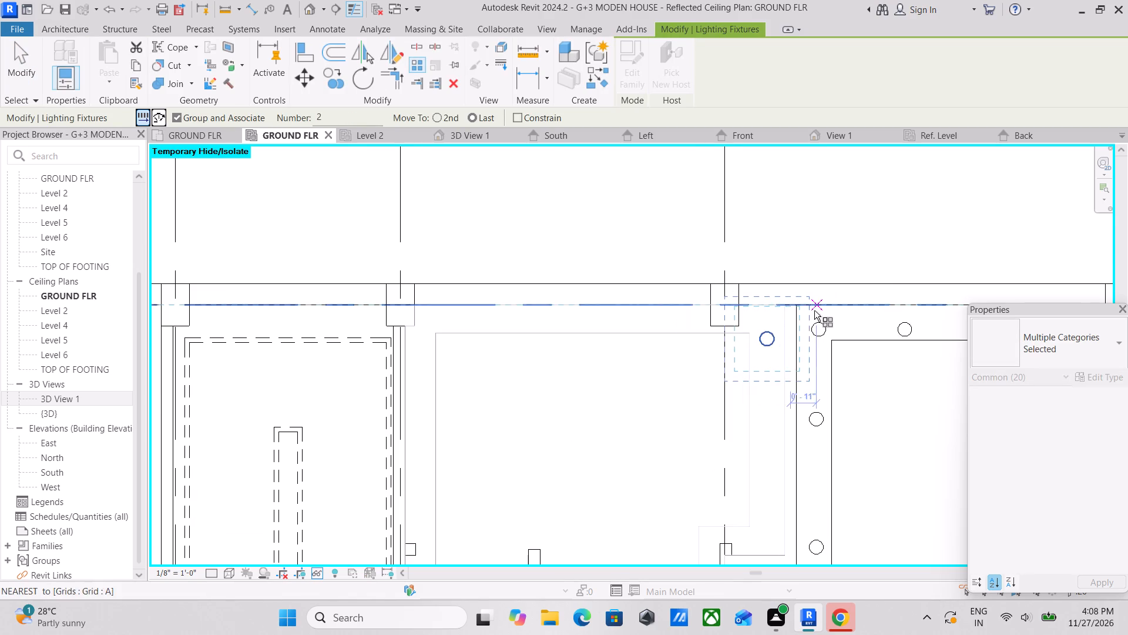
{"action": "scroll", "coordinate": [761, 342], "scroll_direction": "up", "scroll_amount": 2}
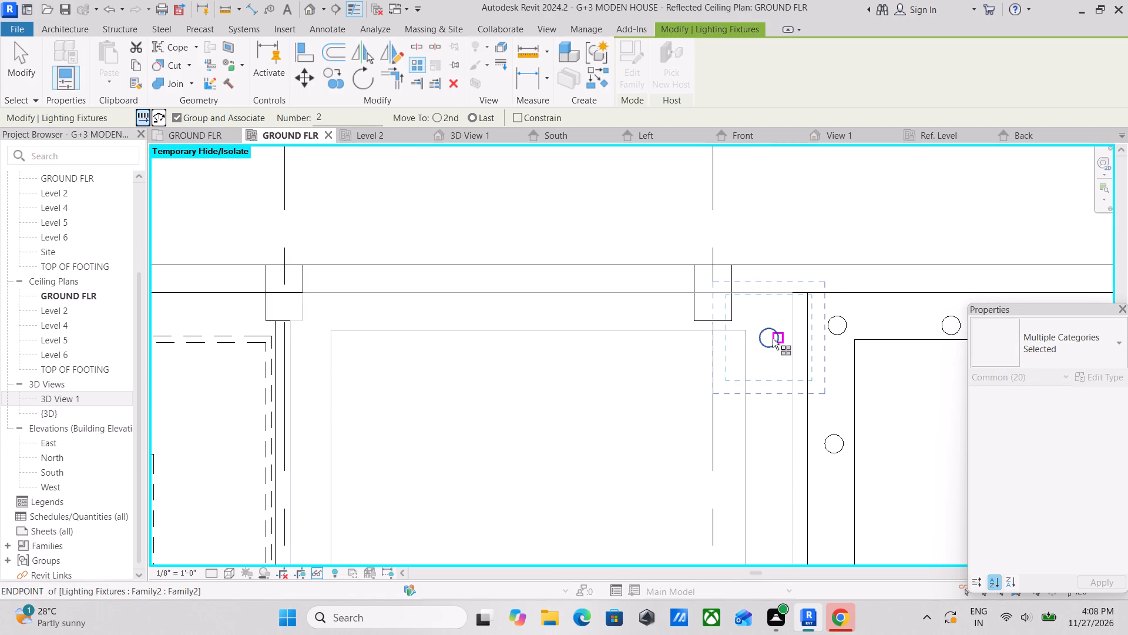
{"action": "left_click", "coordinate": [767, 338]}
{"action": "middle_click_drag", "start_coordinate": [768, 407], "coordinate": [765, 303]}
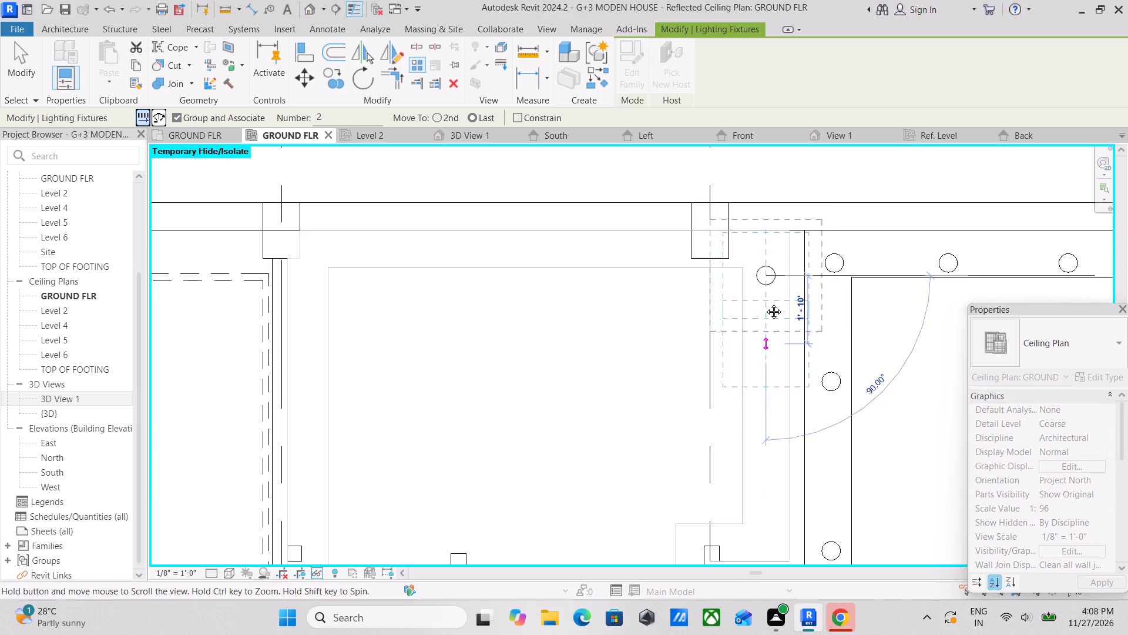
{"action": "middle_click_drag", "start_coordinate": [765, 303], "coordinate": [764, 274]}
{"action": "middle_click_drag", "start_coordinate": [766, 396], "coordinate": [774, 340]}
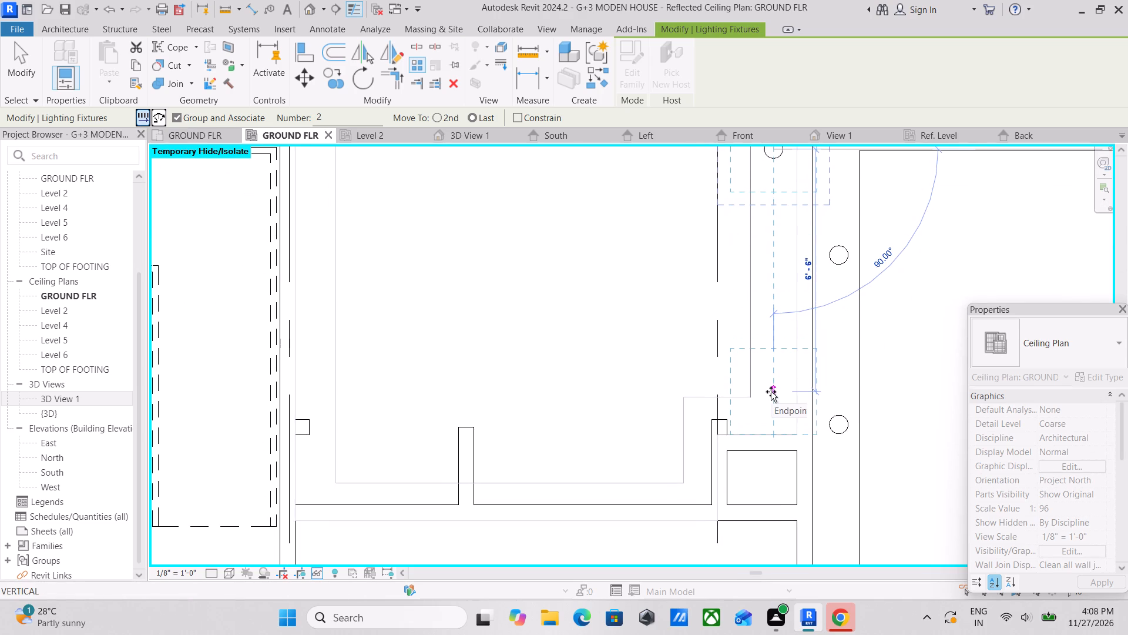
{"action": "left_click", "coordinate": [773, 400]}
{"action": "scroll", "coordinate": [773, 400], "scroll_direction": "down", "scroll_amount": 3}
{"action": "middle_click_drag", "start_coordinate": [773, 400], "coordinate": [779, 439]}
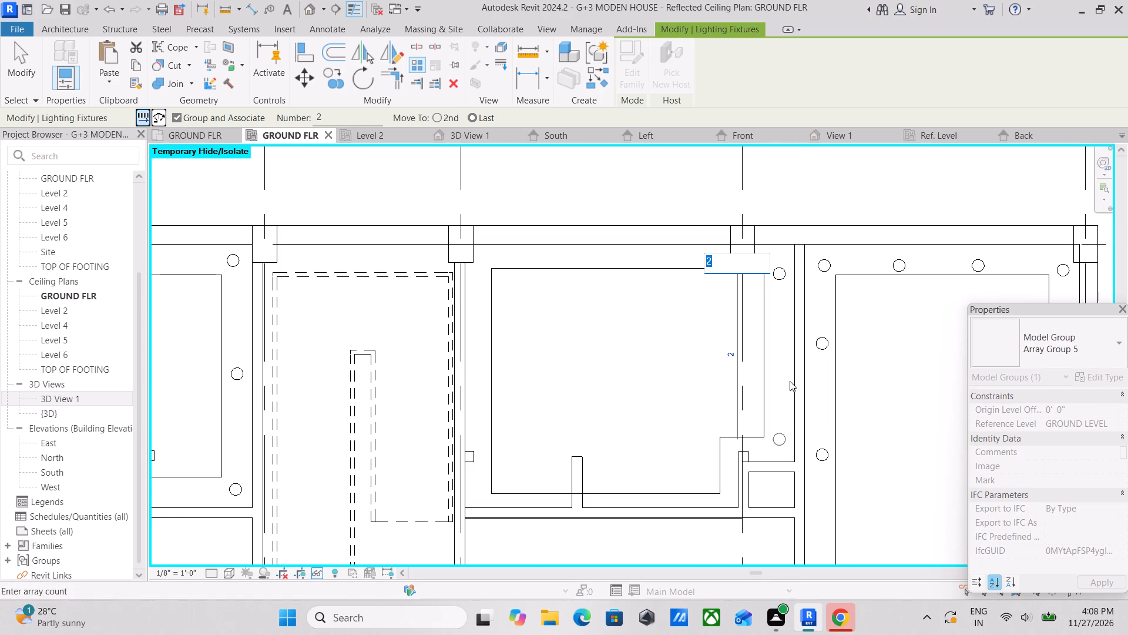
{"action": "left_click_drag", "start_coordinate": [713, 262], "coordinate": [694, 262]}
{"action": "key", "text": "3"}
{"action": "key", "text": "Return"}
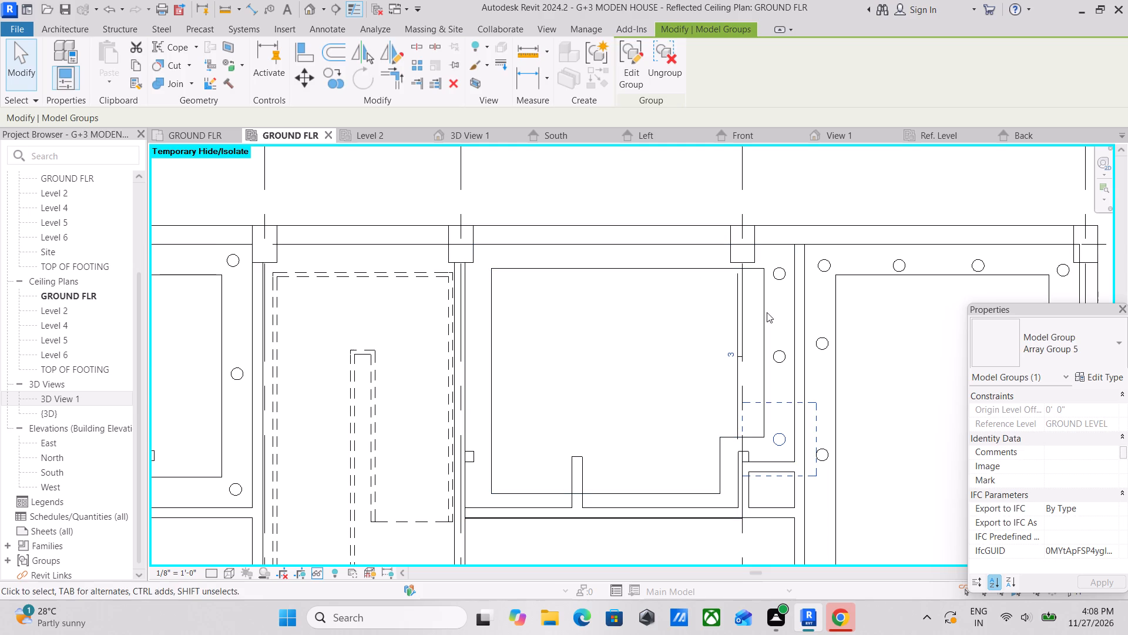
{"action": "key", "text": "Escape"}
Ungroup the northeast corner light from the east border array.
{"action": "scroll", "coordinate": [807, 405], "scroll_direction": "up", "scroll_amount": 1}
{"action": "middle_click_drag", "start_coordinate": [703, 312], "coordinate": [780, 372]}
{"action": "scroll", "coordinate": [763, 359], "scroll_direction": "up", "scroll_amount": 1}
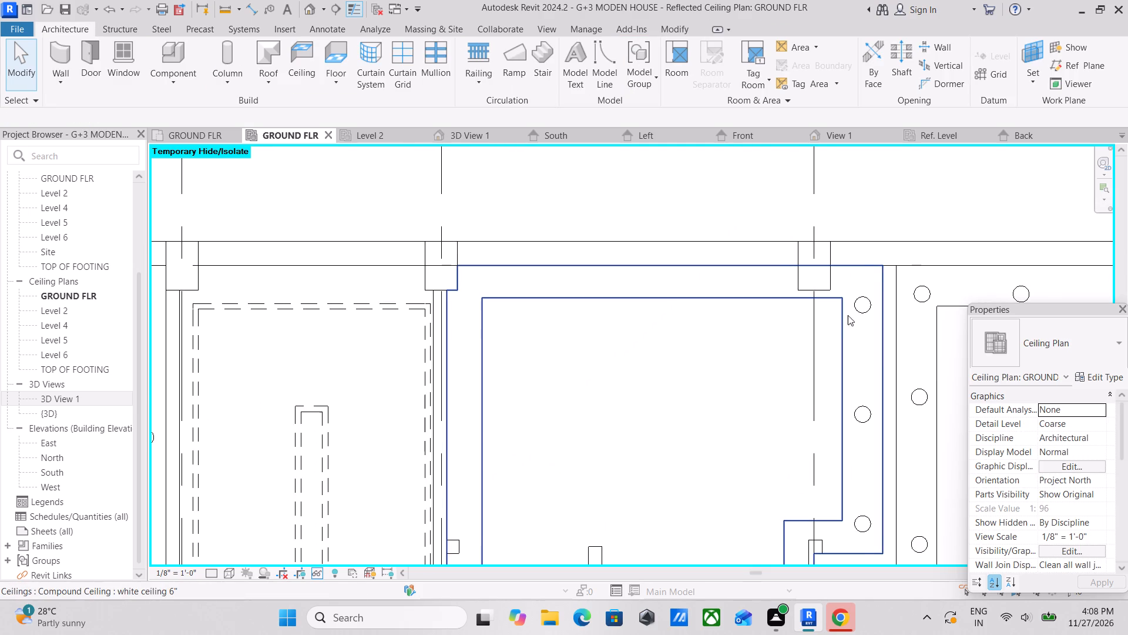
{"action": "left_click", "coordinate": [862, 305]}
{"action": "left_click", "coordinate": [675, 53]}
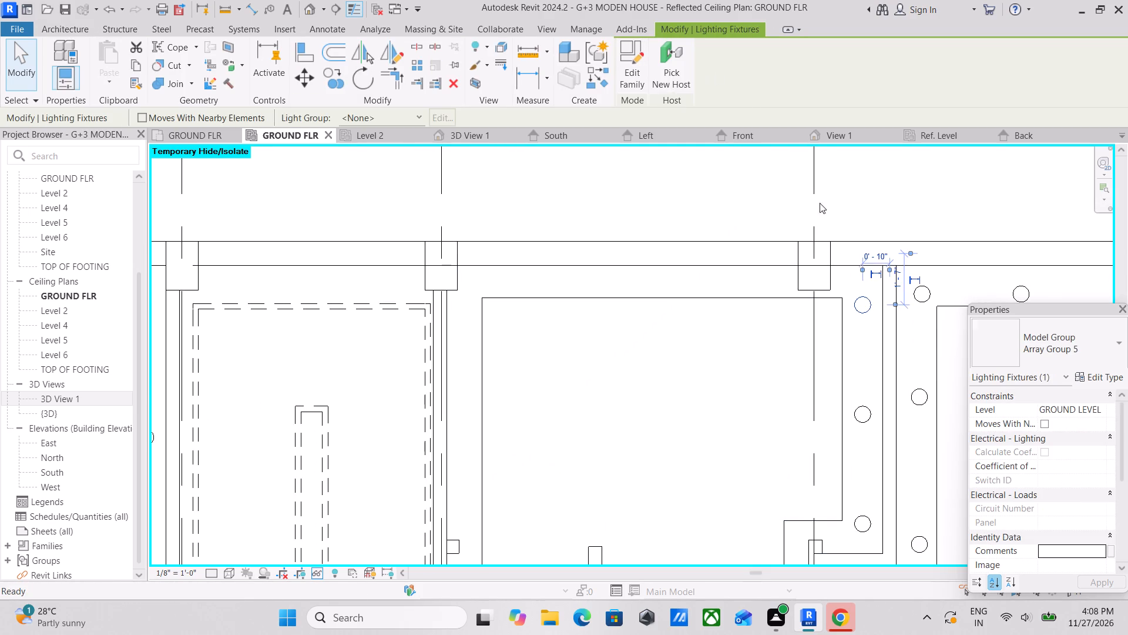
{"action": "scroll", "coordinate": [895, 313], "scroll_direction": "up", "scroll_amount": 2}
{"action": "key", "text": "Escape"}
Place a matching light in the border's northwest corner beside the column, about 0' 10 1/2" from the north wall's centre.
{"action": "scroll", "coordinate": [858, 321], "scroll_direction": "up", "scroll_amount": 2}
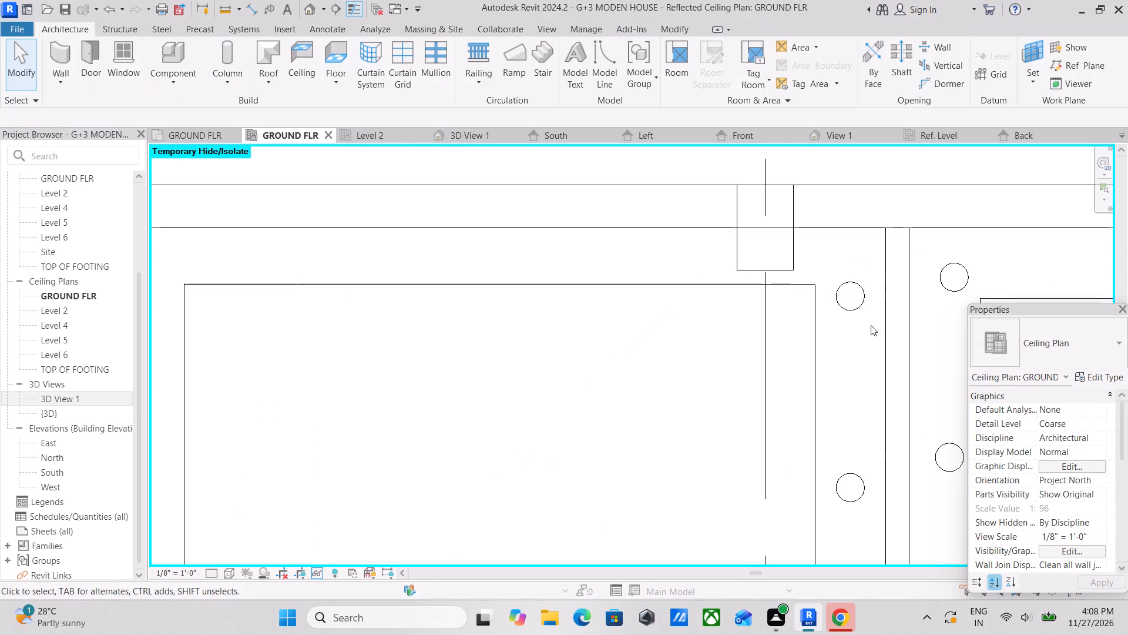
{"action": "left_click", "coordinate": [858, 309]}
{"action": "key", "text": "c"}
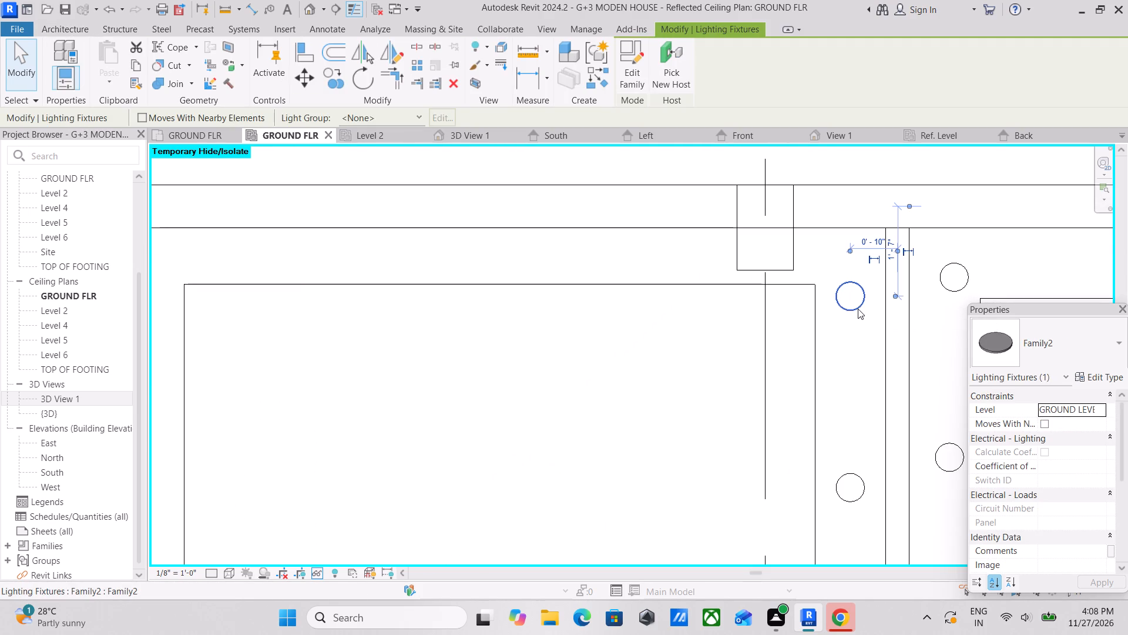
{"action": "key", "text": "s"}
{"action": "middle_click_drag", "start_coordinate": [607, 289], "coordinate": [686, 349]}
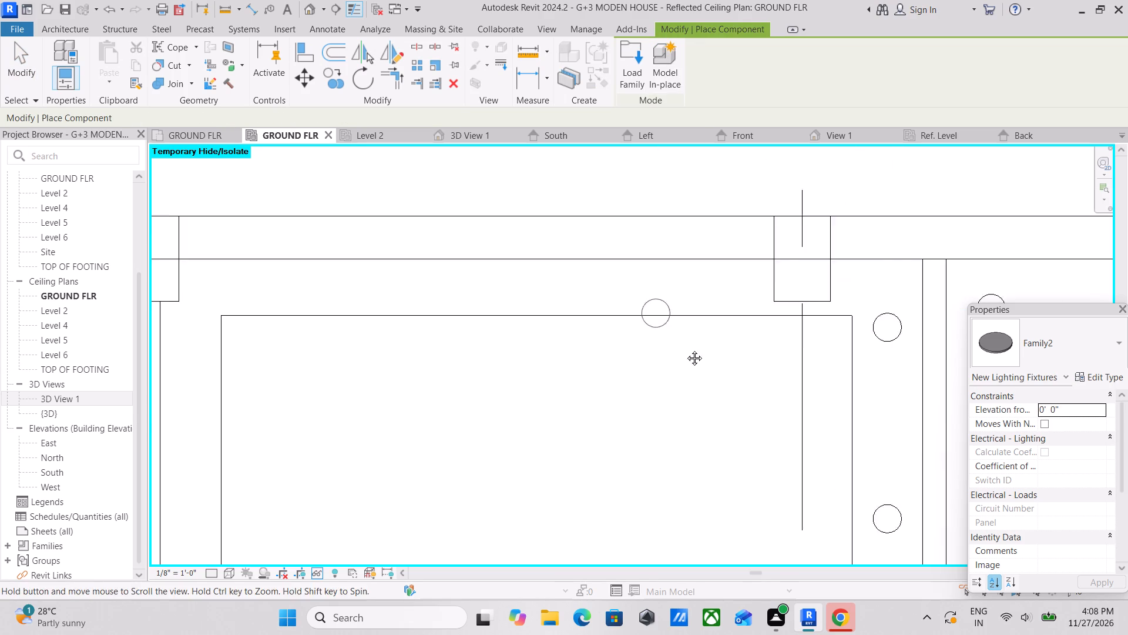
{"action": "middle_click_drag", "start_coordinate": [686, 349], "coordinate": [810, 387]}
{"action": "middle_click_drag", "start_coordinate": [496, 318], "coordinate": [677, 356]}
{"action": "scroll", "coordinate": [646, 390], "scroll_direction": "down", "scroll_amount": 1}
{"action": "middle_click_drag", "start_coordinate": [646, 390], "coordinate": [508, 357]}
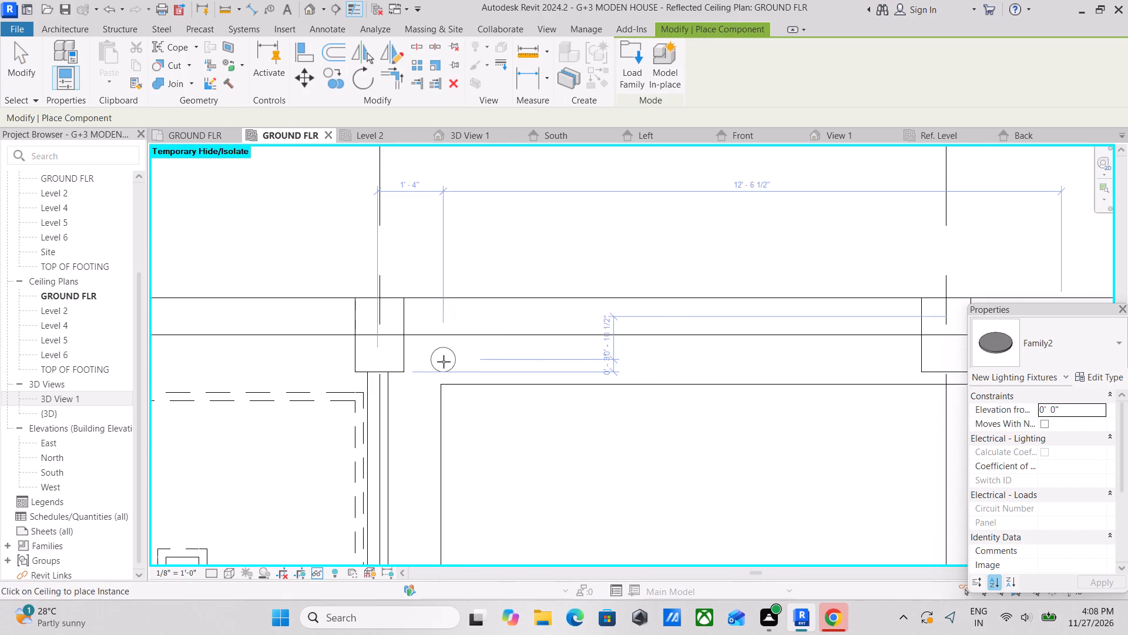
{"action": "scroll", "coordinate": [441, 362], "scroll_direction": "down", "scroll_amount": 3}
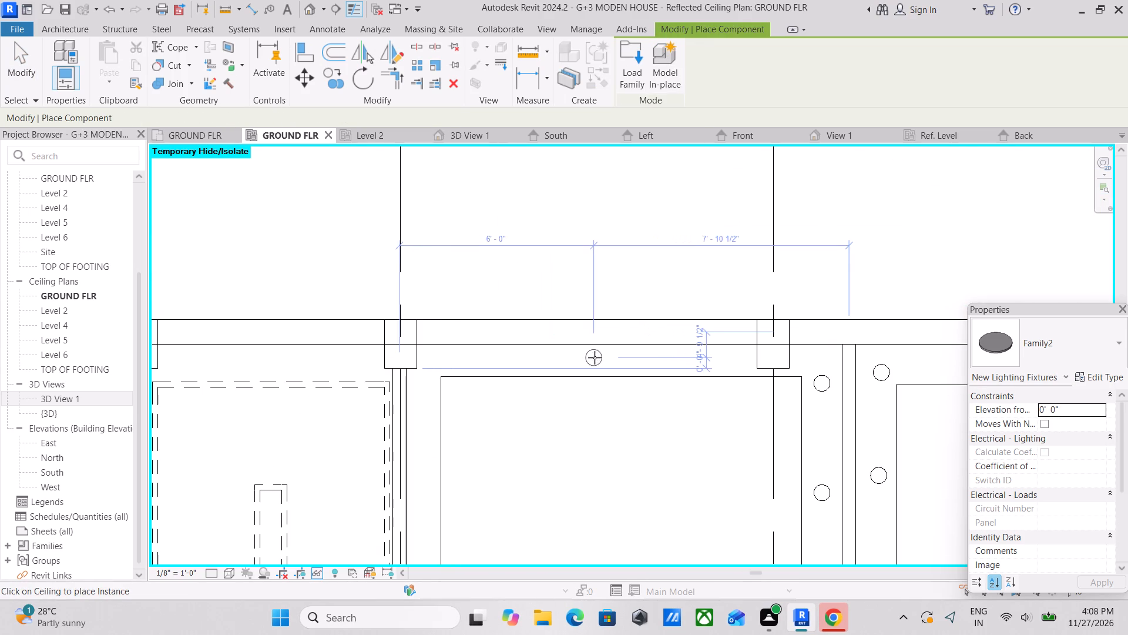
{"action": "left_click", "coordinate": [428, 360]}
{"action": "key", "text": "Escape"}
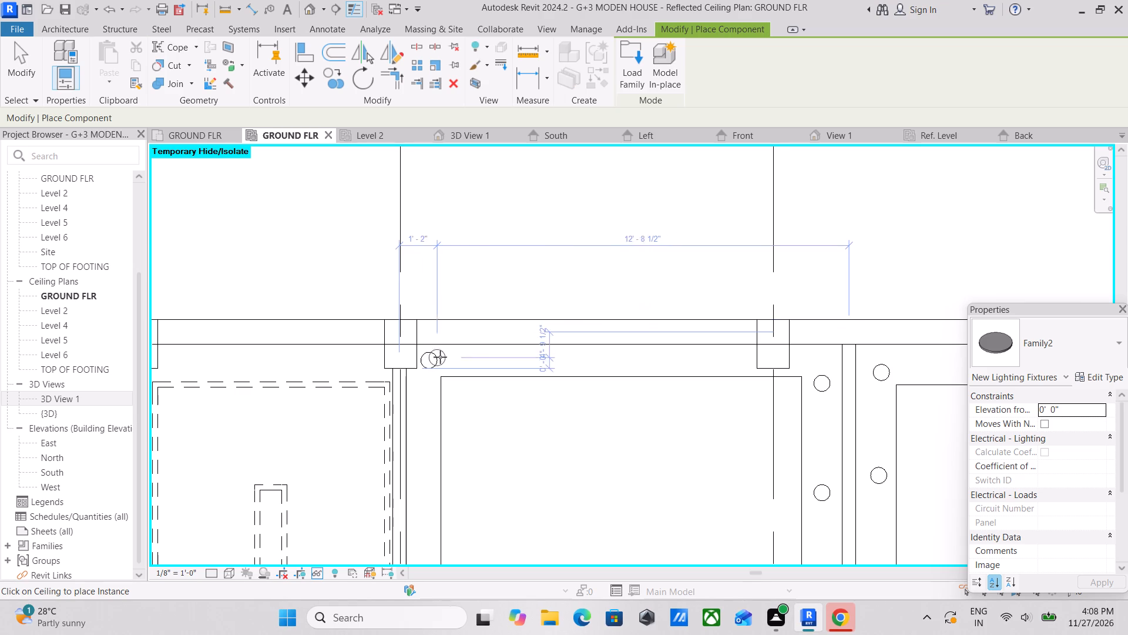
{"action": "key", "text": "Escape"}
{"action": "scroll", "coordinate": [481, 361], "scroll_direction": "up", "scroll_amount": 2}
{"action": "key", "text": "Escape"}
Array the northwest corner light eastward along the north border, ending just west of the northeast column, with 3 lights in total.
{"action": "left_click", "coordinate": [425, 365]}
{"action": "scroll", "coordinate": [521, 415], "scroll_direction": "down", "scroll_amount": 2}
{"action": "middle_click_drag", "start_coordinate": [521, 415], "coordinate": [639, 386]}
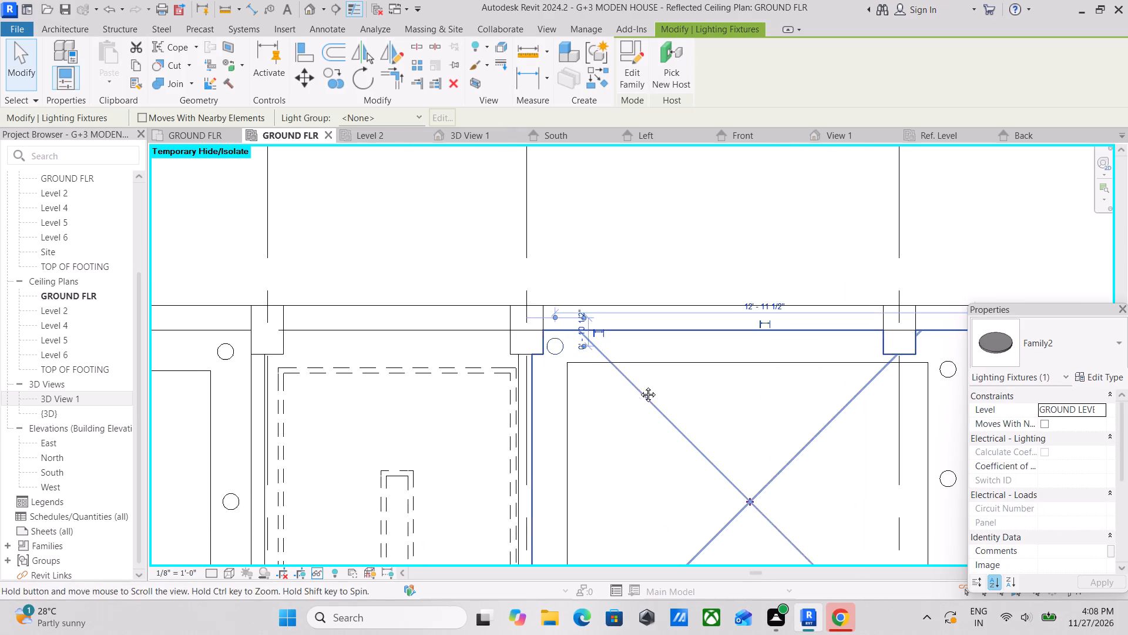
{"action": "middle_click_drag", "start_coordinate": [639, 386], "coordinate": [640, 386]}
{"action": "scroll", "coordinate": [562, 347], "scroll_direction": "up", "scroll_amount": 3}
{"action": "middle_click_drag", "start_coordinate": [608, 386], "coordinate": [609, 403]}
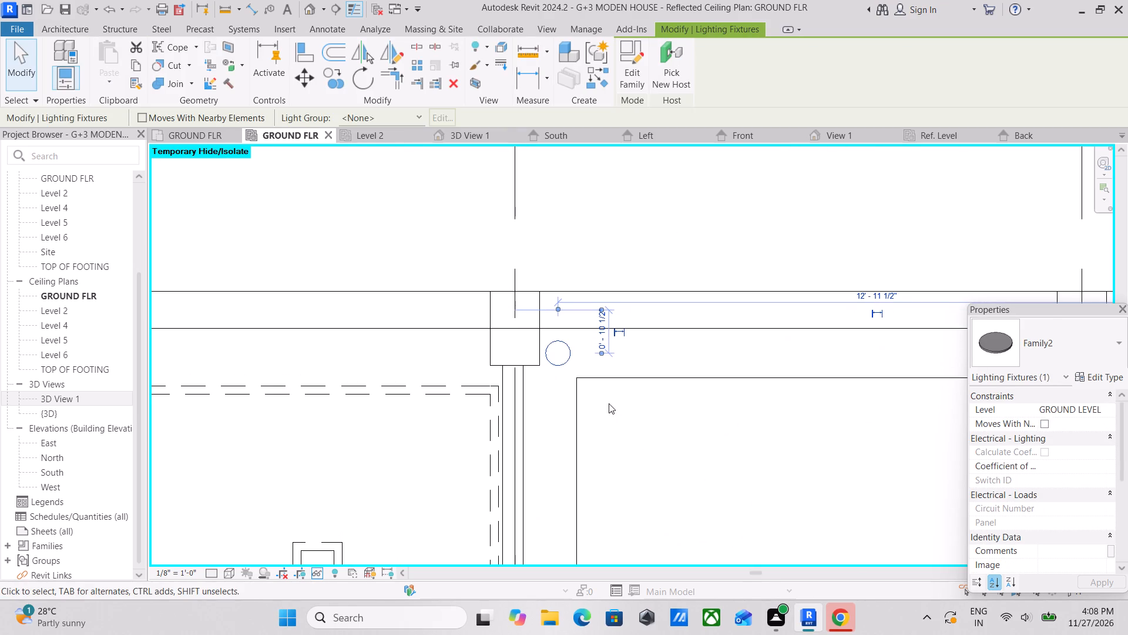
{"action": "type", "text": "AR"}
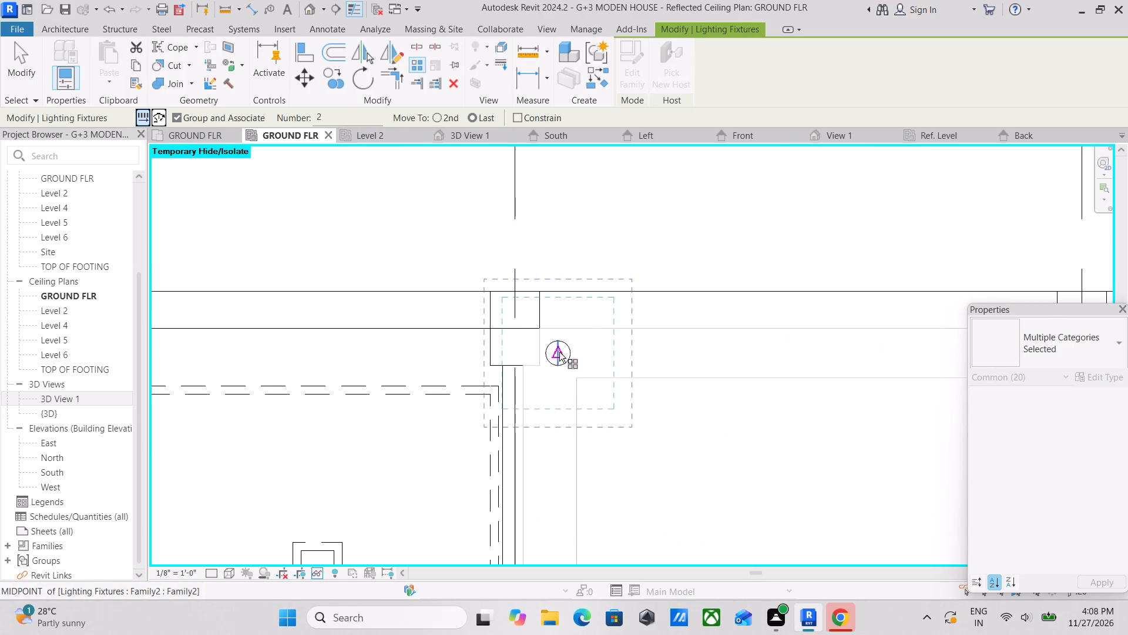
{"action": "left_click", "coordinate": [559, 352]}
{"action": "middle_click_drag", "start_coordinate": [761, 348], "coordinate": [557, 349]}
{"action": "middle_click_drag", "start_coordinate": [762, 349], "coordinate": [672, 353]}
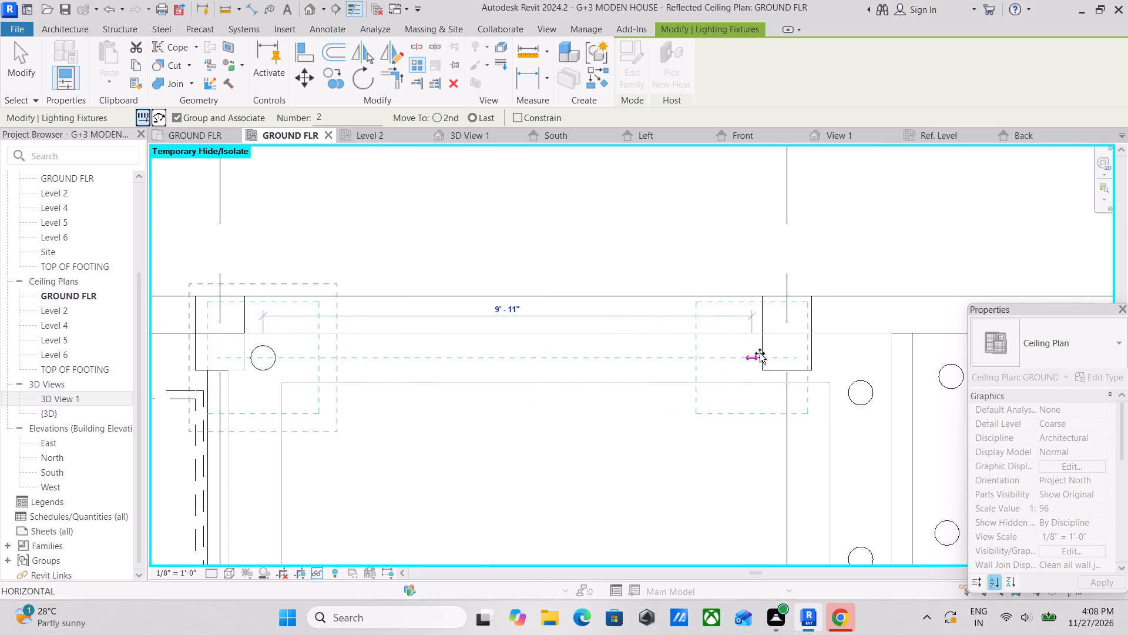
{"action": "scroll", "coordinate": [807, 353], "scroll_direction": "down", "scroll_amount": 3}
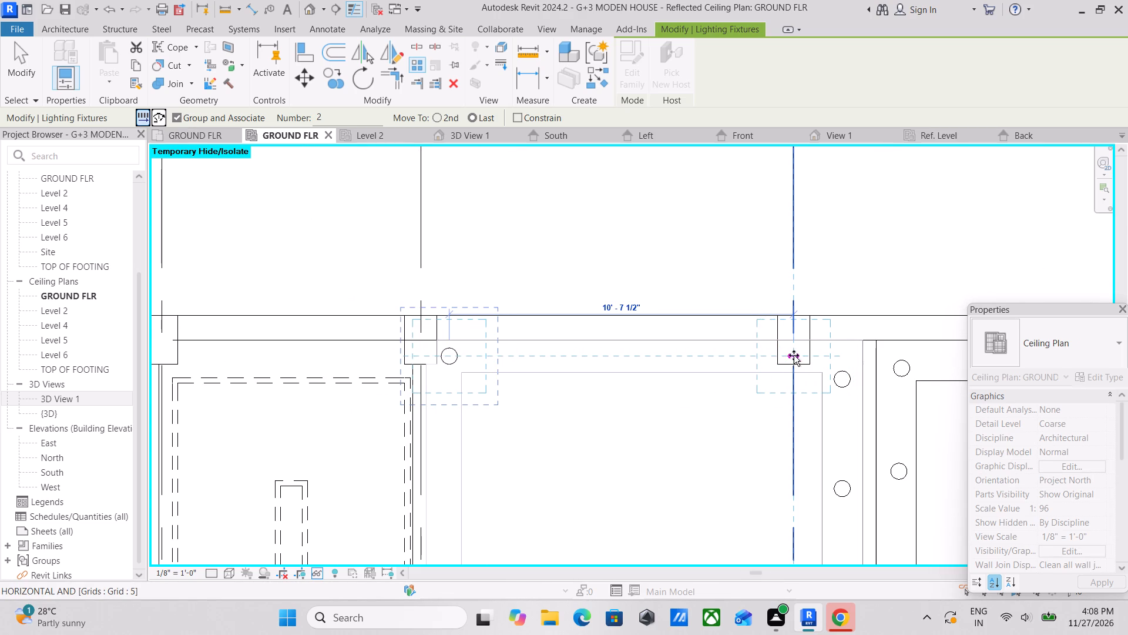
{"action": "left_click", "coordinate": [763, 351]}
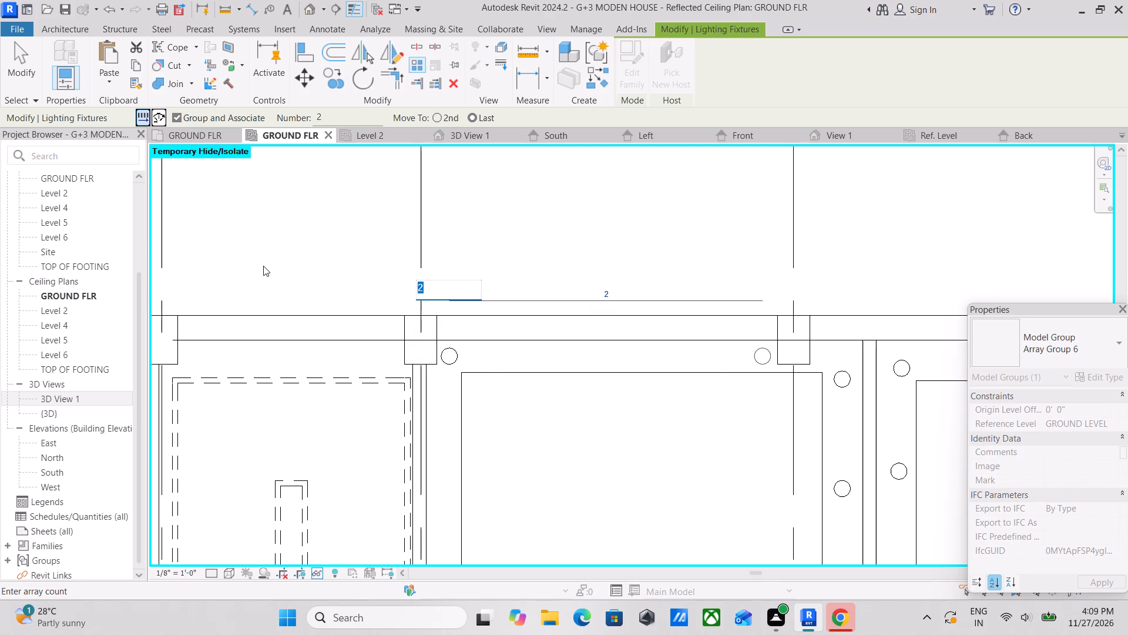
{"action": "left_click_drag", "start_coordinate": [431, 288], "coordinate": [404, 288]}
{"action": "left_click_drag", "start_coordinate": [404, 288], "coordinate": [403, 288]}
{"action": "key", "text": "3"}
{"action": "key", "text": "Return"}
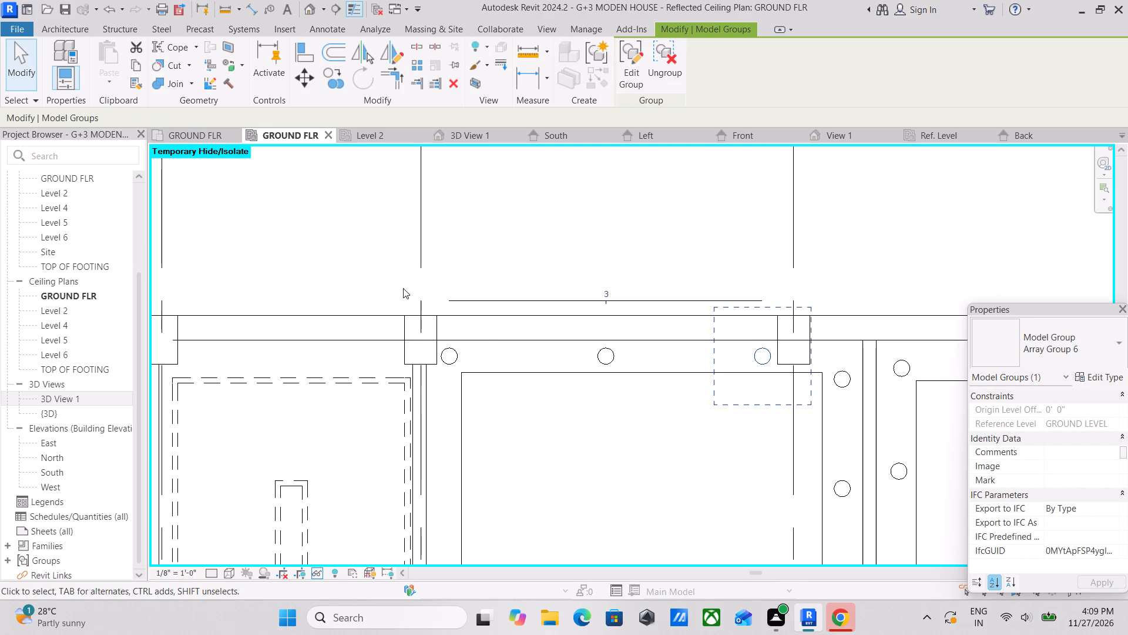
{"action": "scroll", "coordinate": [580, 391], "scroll_direction": "down", "scroll_amount": 2}
{"action": "middle_click_drag", "start_coordinate": [584, 391], "coordinate": [592, 340]}
{"action": "key", "text": "Escape"}
{"action": "scroll", "coordinate": [586, 342], "scroll_direction": "down", "scroll_amount": 3}
{"action": "key", "text": "Escape"}
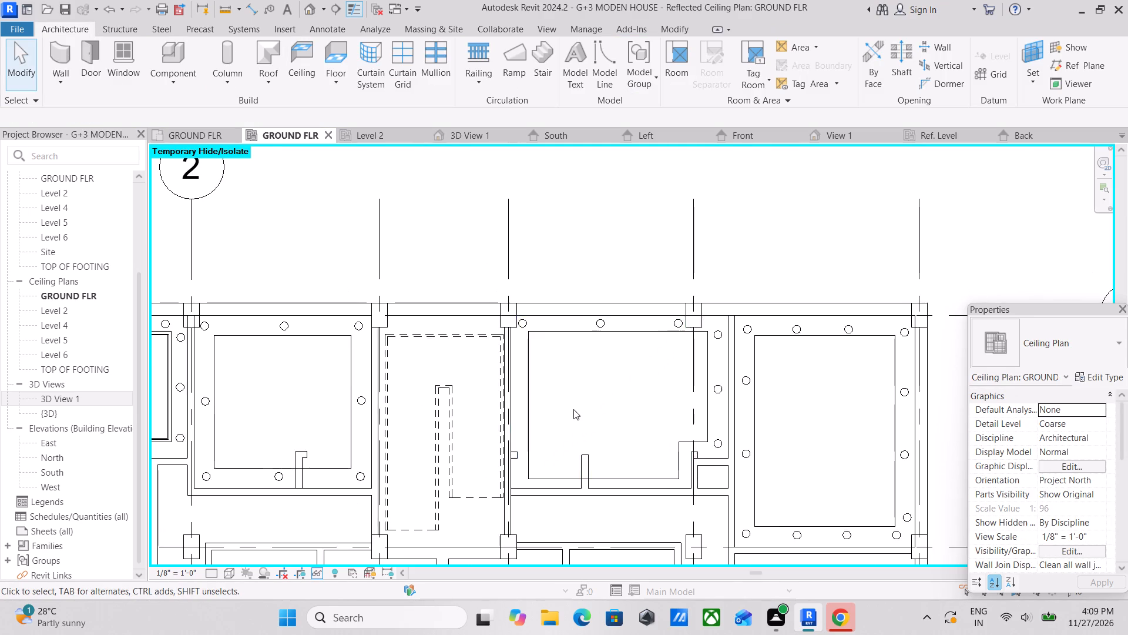
Ungroup the northwest corner light from the north border array.
{"action": "middle_click_drag", "start_coordinate": [573, 409], "coordinate": [592, 356]}
{"action": "scroll", "coordinate": [510, 271], "scroll_direction": "up", "scroll_amount": 3}
{"action": "left_click", "coordinate": [559, 269]}
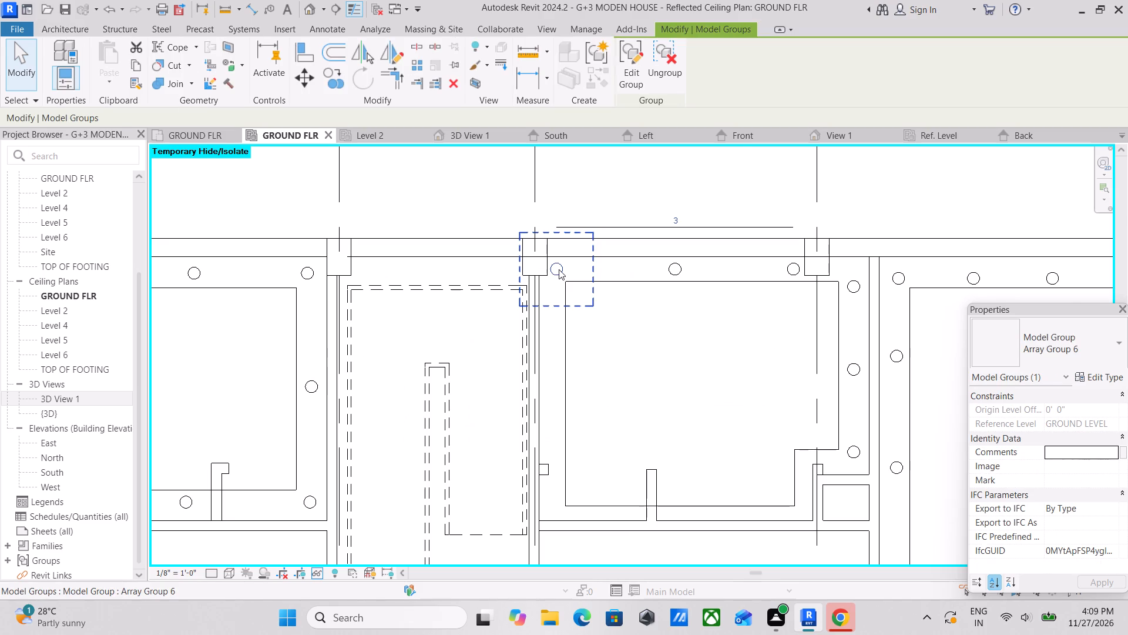
{"action": "left_click", "coordinate": [657, 69]}
{"action": "scroll", "coordinate": [573, 275], "scroll_direction": "up", "scroll_amount": 3}
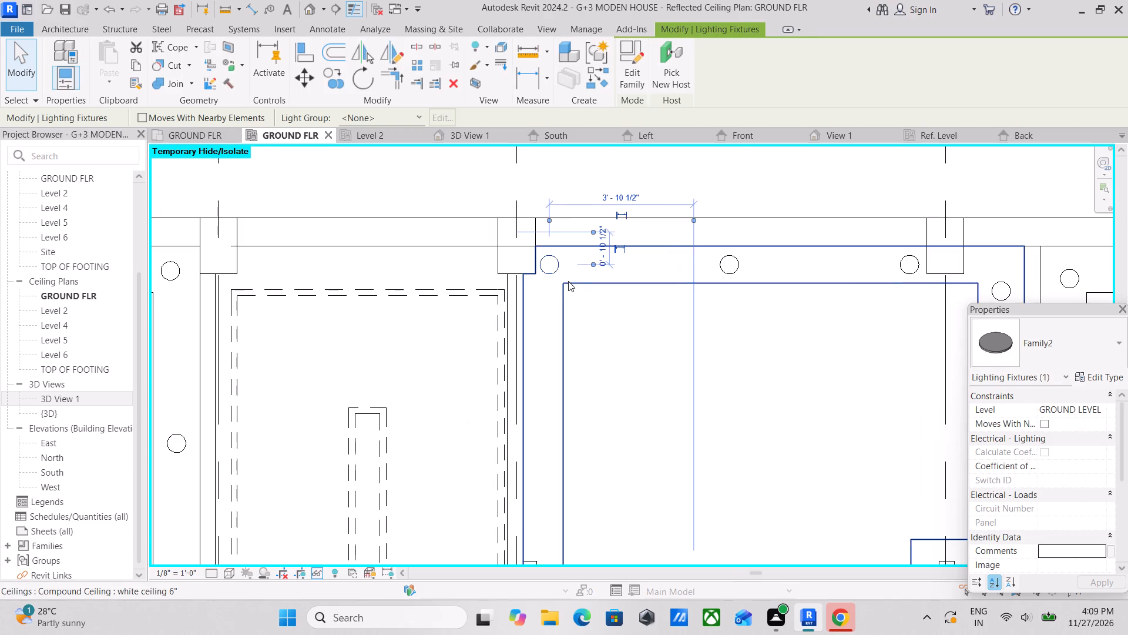
{"action": "key", "text": "Escape"}
Place a matching light in the border's southwest corner, about 0' 8" from the west wall's centre.
{"action": "scroll", "coordinate": [541, 281], "scroll_direction": "up", "scroll_amount": 2}
{"action": "left_click", "coordinate": [553, 267]}
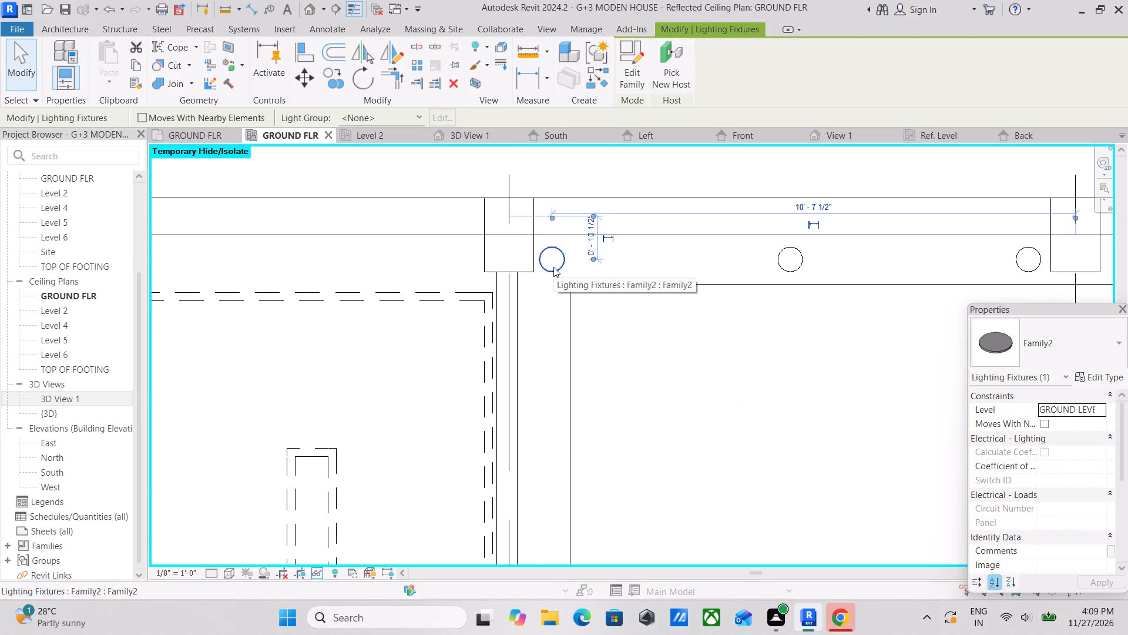
{"action": "key", "text": "c"}
{"action": "key", "text": "s"}
{"action": "scroll", "coordinate": [563, 385], "scroll_direction": "down", "scroll_amount": 2}
{"action": "middle_click_drag", "start_coordinate": [563, 385], "coordinate": [561, 370]}
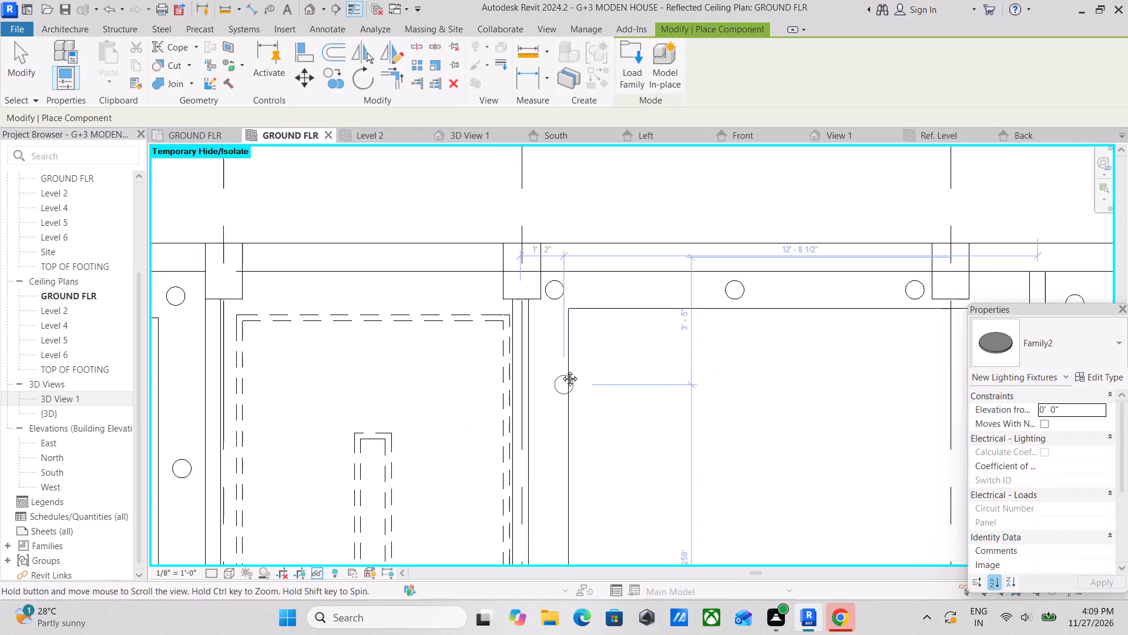
{"action": "middle_click_drag", "start_coordinate": [561, 370], "coordinate": [576, 215]}
{"action": "scroll", "coordinate": [554, 379], "scroll_direction": "down", "scroll_amount": 1}
{"action": "middle_click_drag", "start_coordinate": [554, 379], "coordinate": [569, 297]}
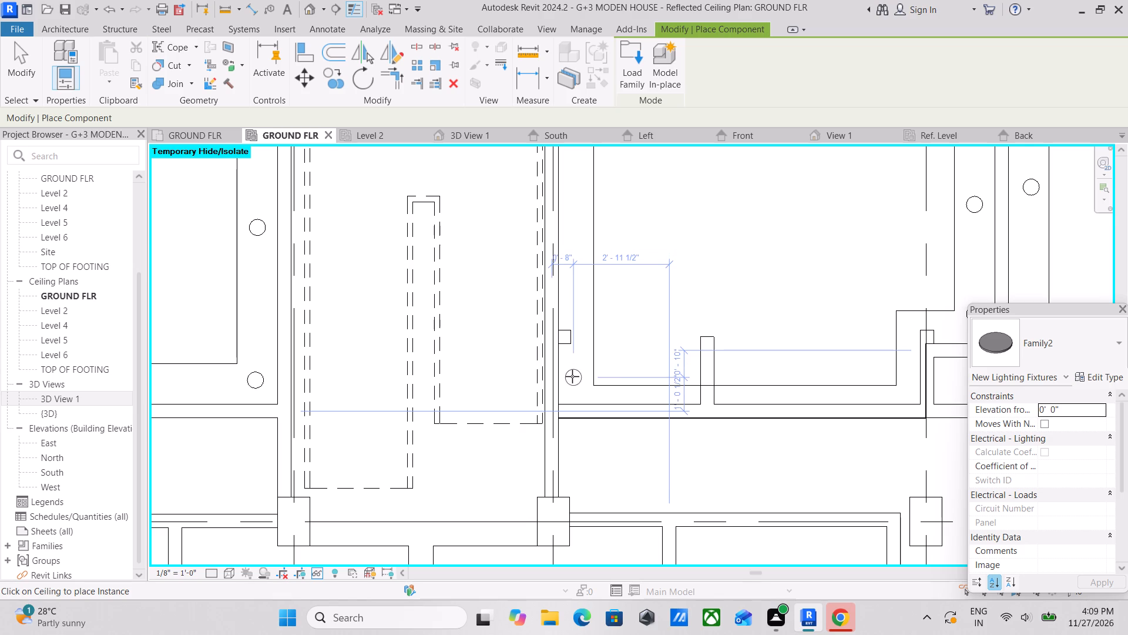
{"action": "left_click", "coordinate": [572, 377]}
{"action": "key", "text": "Escape"}
{"action": "scroll", "coordinate": [578, 376], "scroll_direction": "up", "scroll_amount": 2}
{"action": "key", "text": "Escape"}
{"action": "key", "text": "Escape"}
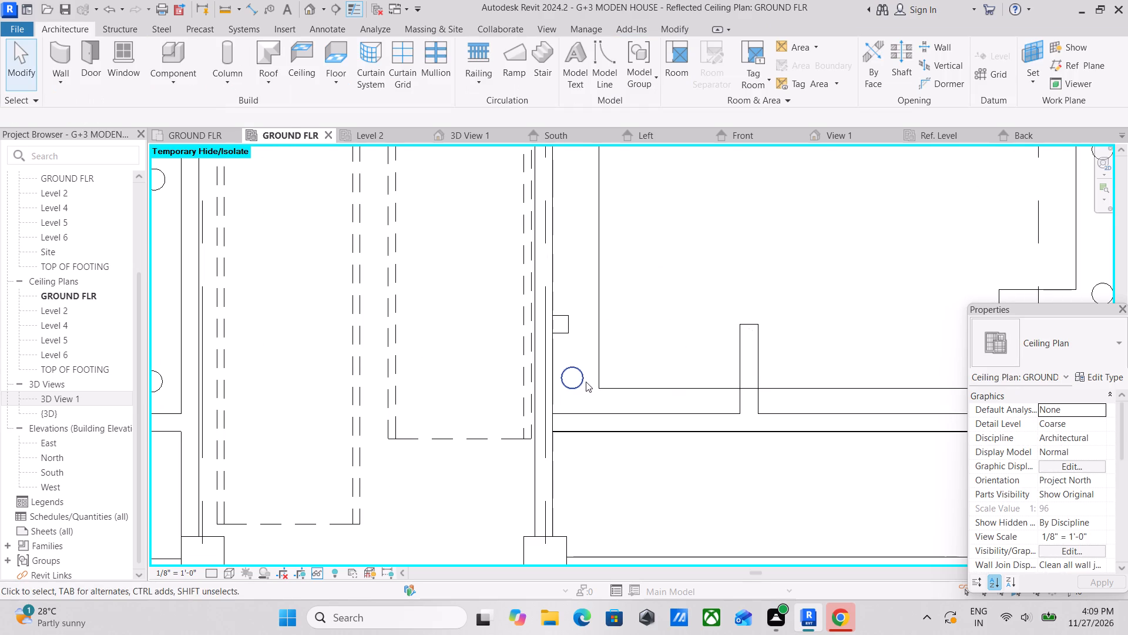
Array the southwest corner light northward along the west border, ending just below the northwest corner light, with 3 lights in total.
{"action": "left_click", "coordinate": [586, 382]}
{"action": "middle_click_drag", "start_coordinate": [587, 333], "coordinate": [609, 415]}
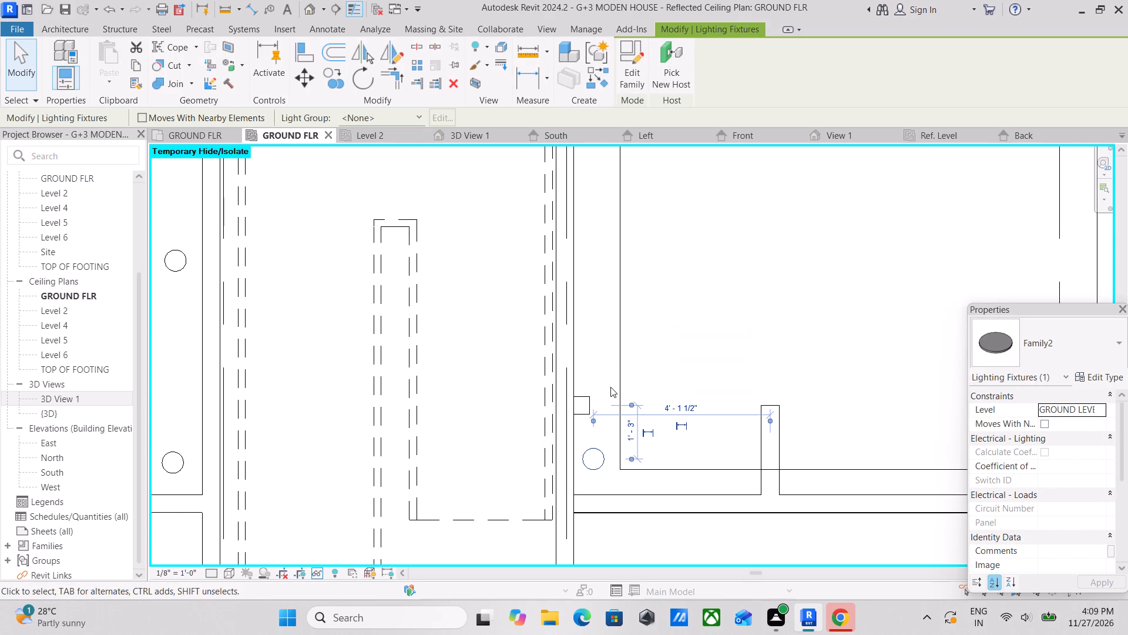
{"action": "type", "text": "AR"}
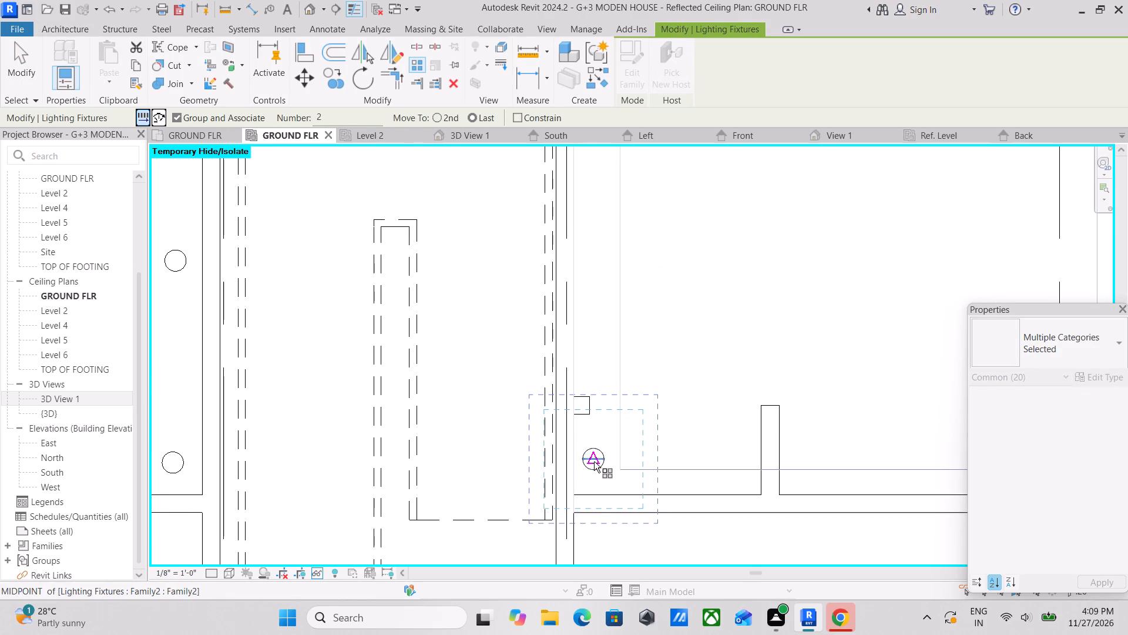
{"action": "left_click", "coordinate": [594, 462]}
{"action": "middle_click_drag", "start_coordinate": [578, 332], "coordinate": [616, 521]}
{"action": "scroll", "coordinate": [610, 487], "scroll_direction": "up", "scroll_amount": 1}
{"action": "middle_click_drag", "start_coordinate": [630, 373], "coordinate": [625, 447]}
{"action": "left_click", "coordinate": [627, 335]}
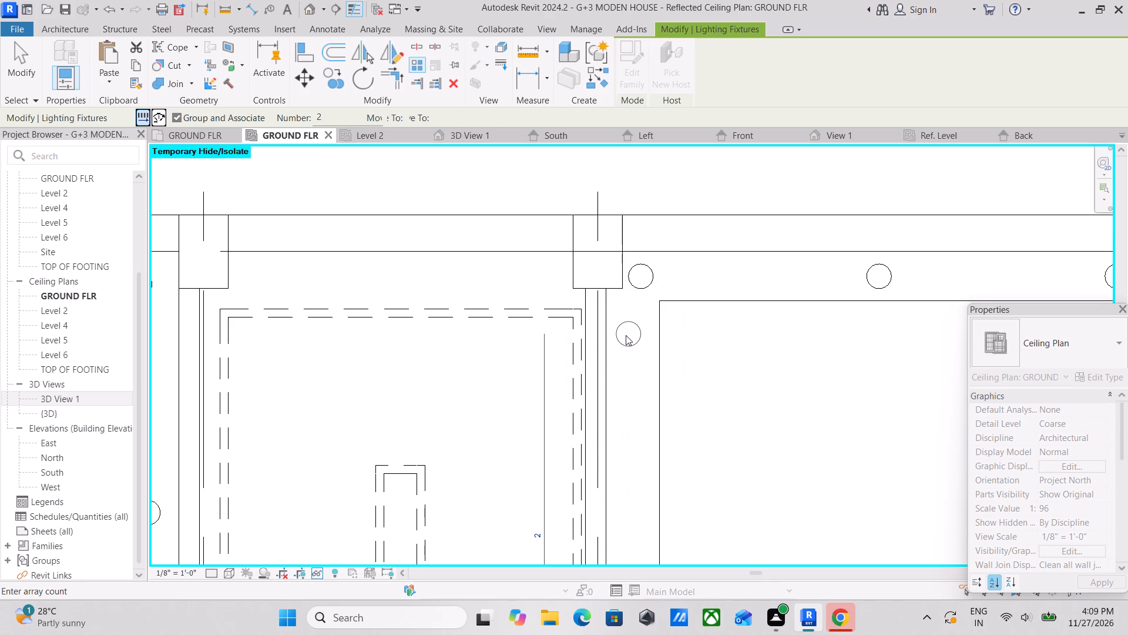
{"action": "key", "text": "Escape"}
{"action": "scroll", "coordinate": [626, 335], "scroll_direction": "down", "scroll_amount": 4}
{"action": "scroll", "coordinate": [651, 420], "scroll_direction": "down", "scroll_amount": 1}
{"action": "middle_click_drag", "start_coordinate": [651, 420], "coordinate": [656, 319]}
{"action": "scroll", "coordinate": [641, 326], "scroll_direction": "down", "scroll_amount": 2}
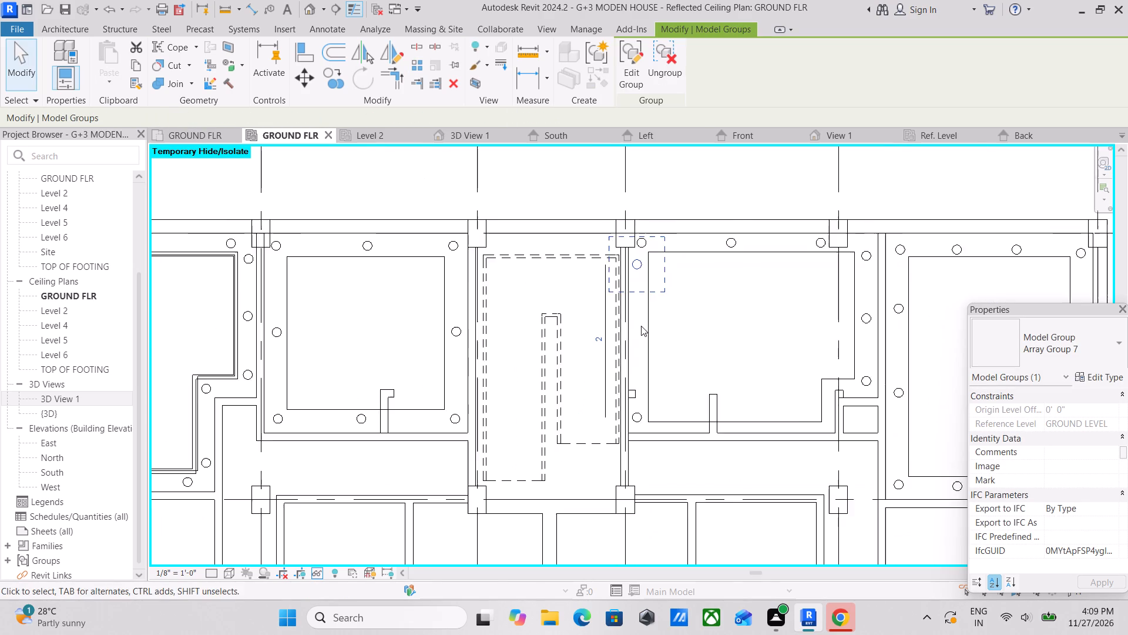
{"action": "scroll", "coordinate": [641, 326], "scroll_direction": "down", "scroll_amount": 5}
{"action": "scroll", "coordinate": [629, 329], "scroll_direction": "up", "scroll_amount": 8}
{"action": "left_click", "coordinate": [619, 332]}
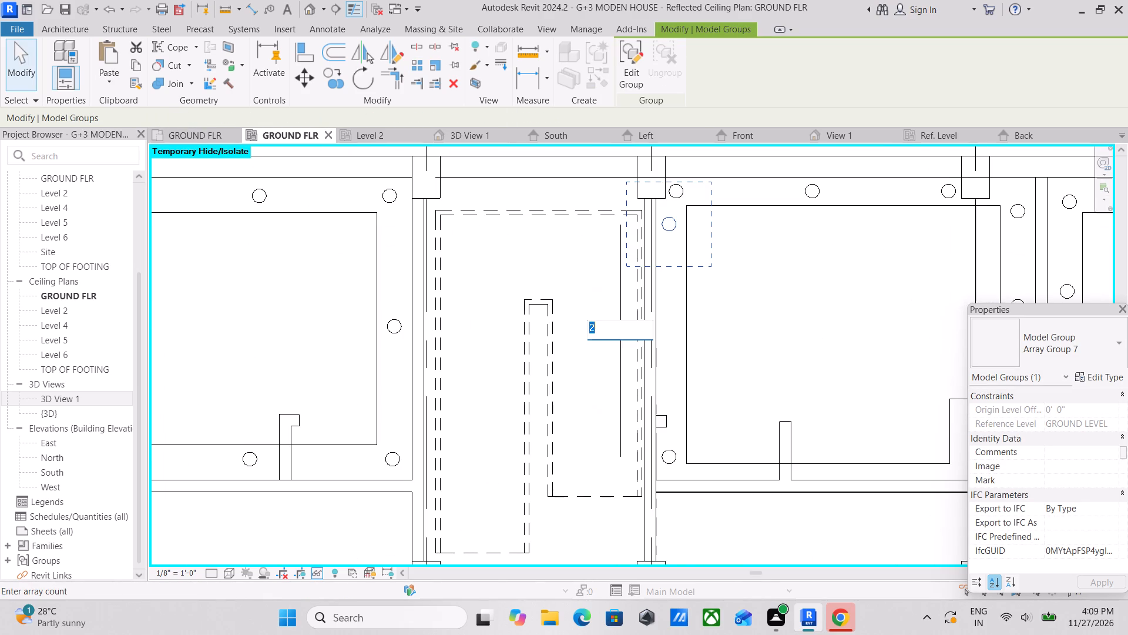
{"action": "key", "text": "3"}
{"action": "key", "text": "Return"}
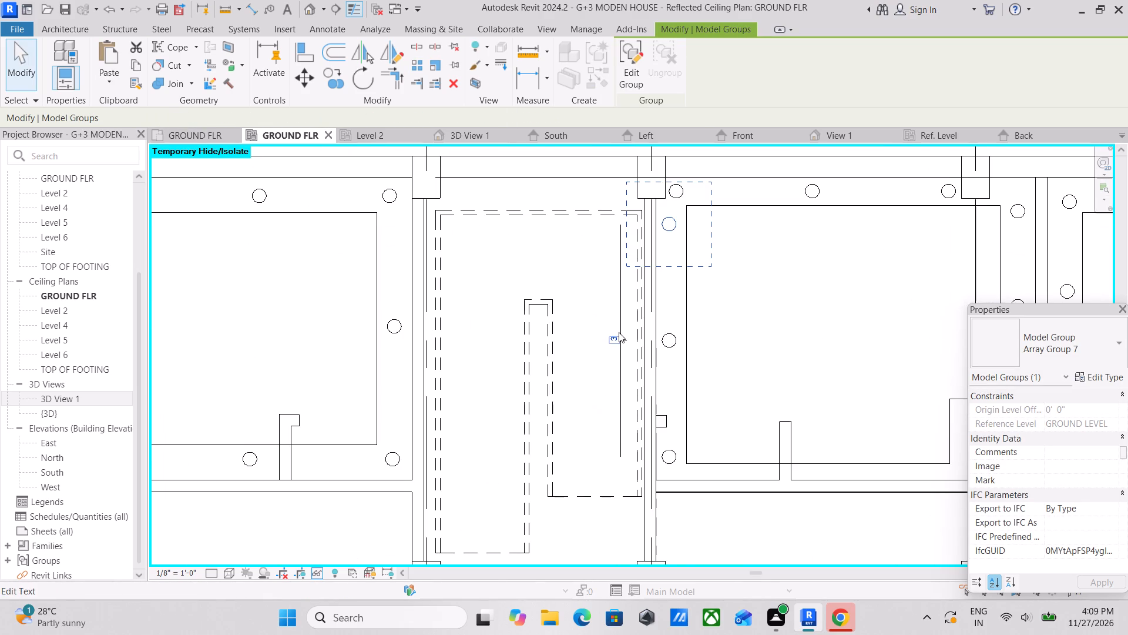
{"action": "scroll", "coordinate": [687, 360], "scroll_direction": "down", "scroll_amount": 3}
{"action": "key", "text": "Escape"}
Ungroup the southwest corner light from the west border array.
{"action": "middle_click_drag", "start_coordinate": [728, 367], "coordinate": [672, 355]}
{"action": "scroll", "coordinate": [636, 416], "scroll_direction": "up", "scroll_amount": 2}
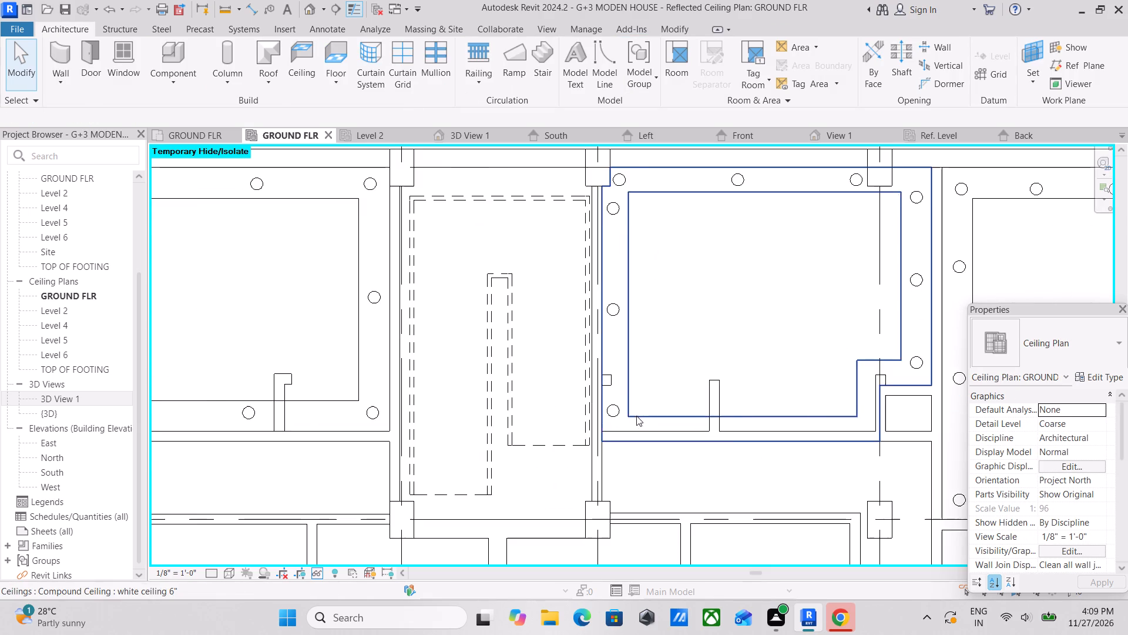
{"action": "scroll", "coordinate": [625, 417], "scroll_direction": "up", "scroll_amount": 2}
{"action": "middle_click_drag", "start_coordinate": [619, 412], "coordinate": [619, 452]}
{"action": "middle_click_drag", "start_coordinate": [644, 360], "coordinate": [565, 373]}
{"action": "middle_click_drag", "start_coordinate": [673, 375], "coordinate": [595, 376]}
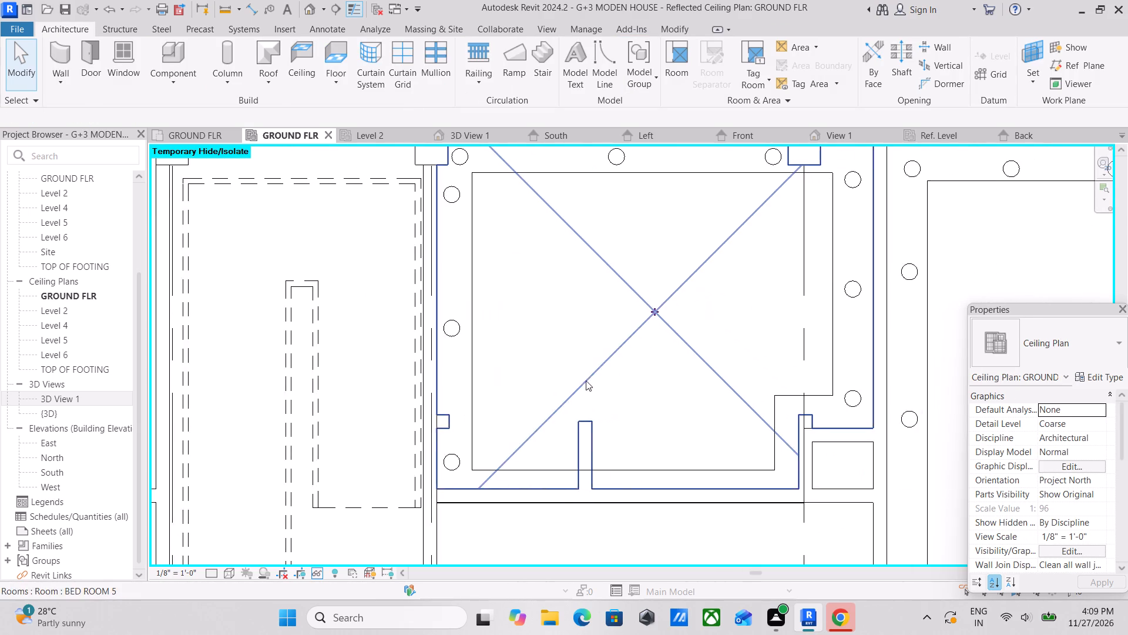
{"action": "middle_click_drag", "start_coordinate": [552, 444], "coordinate": [646, 405]}
{"action": "left_click", "coordinate": [548, 424]}
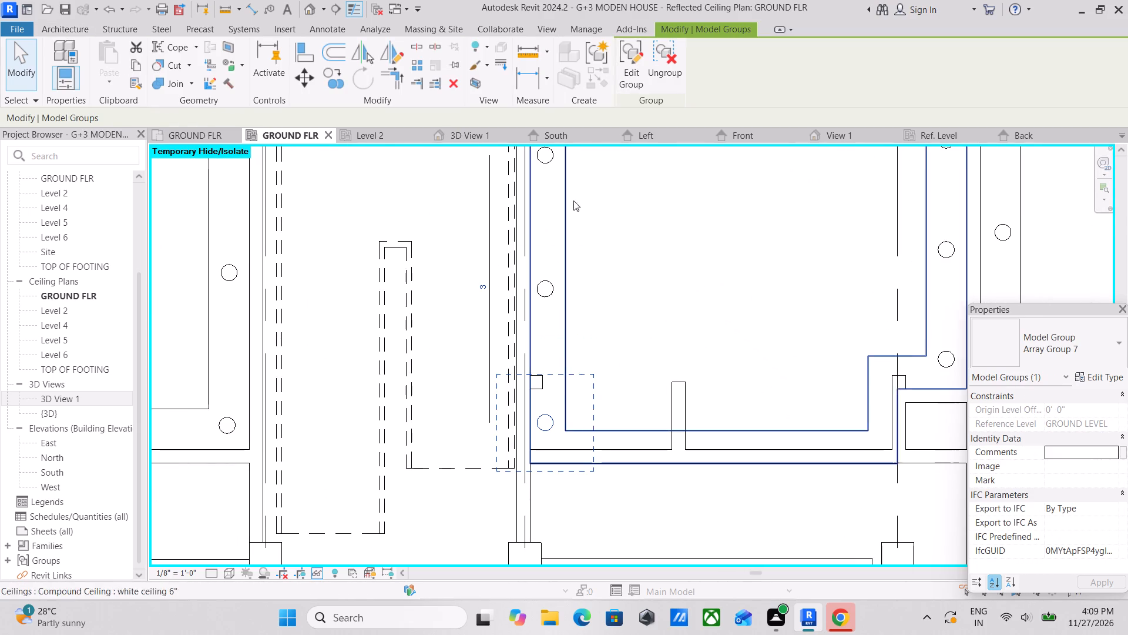
{"action": "left_click", "coordinate": [669, 68]}
{"action": "scroll", "coordinate": [552, 450], "scroll_direction": "up", "scroll_amount": 2}
{"action": "key", "text": "Escape"}
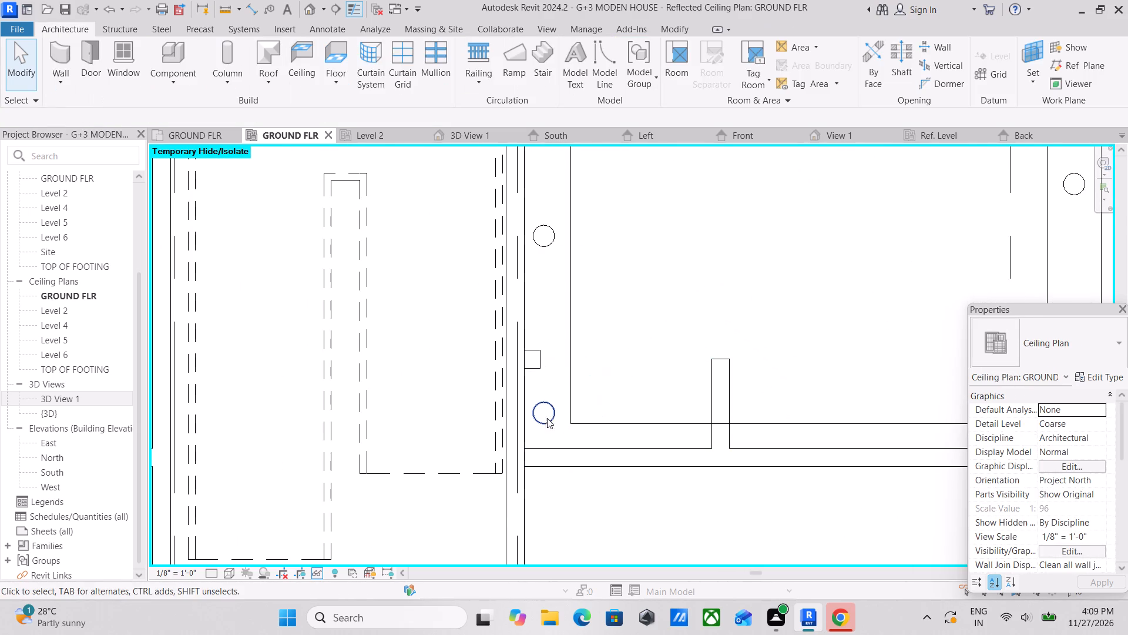
Place a matching light at the east end of the south border, about 1' 3" from the adjoining wall's grid line.
{"action": "left_click", "coordinate": [545, 417]}
{"action": "type", "text": "CS"}
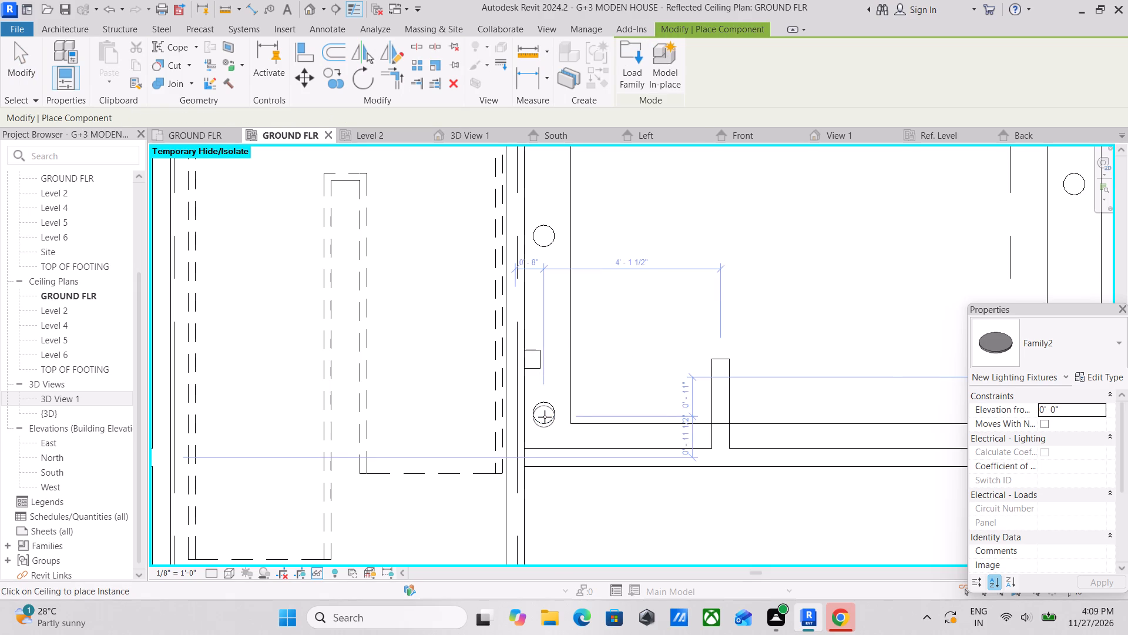
{"action": "middle_click_drag", "start_coordinate": [736, 446], "coordinate": [482, 453]}
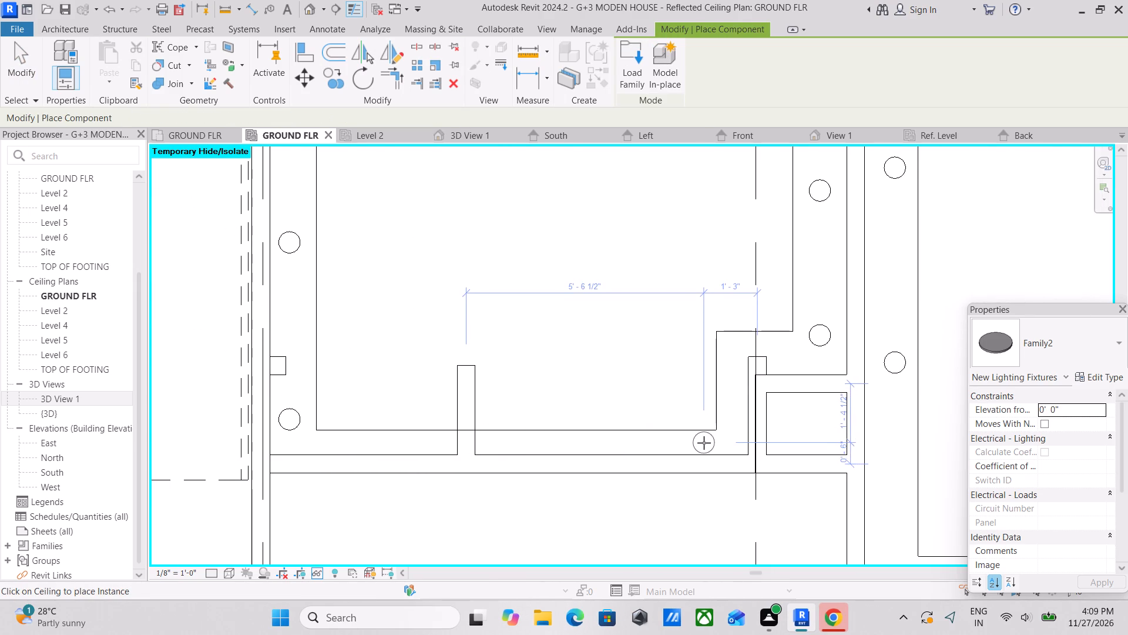
{"action": "scroll", "coordinate": [705, 443], "scroll_direction": "up", "scroll_amount": 2}
{"action": "left_click", "coordinate": [705, 443]}
{"action": "key", "text": "Escape"}
{"action": "key", "text": "Escape"}
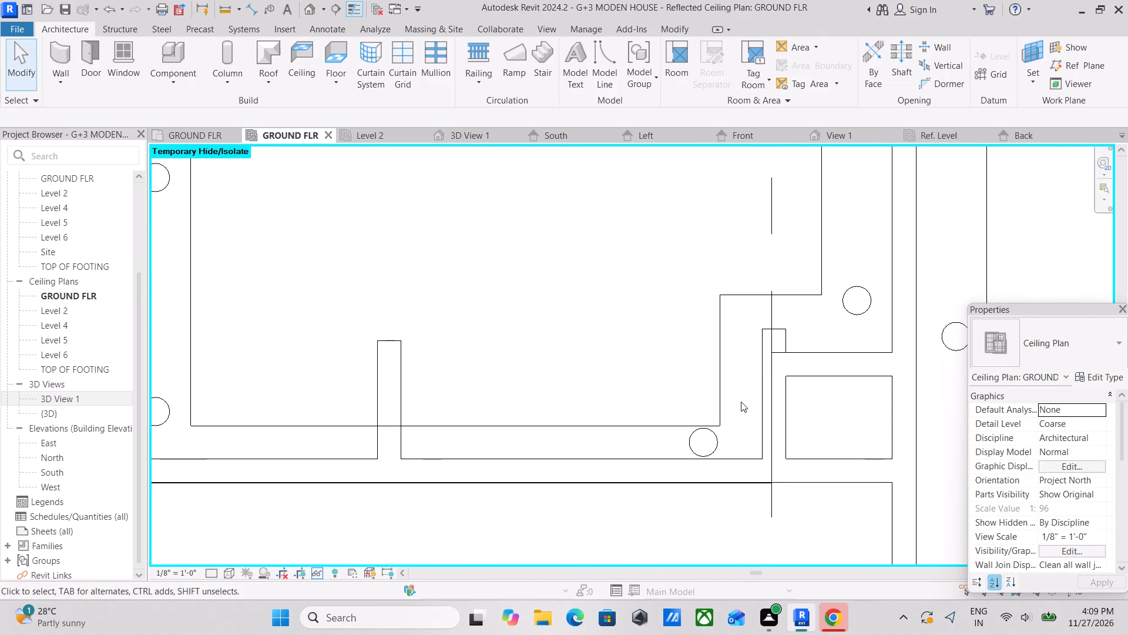
{"action": "key", "text": "Escape"}
Array that light westward along the south border, ending just east of the southwest corner light, with 3 lights in total.
{"action": "left_click", "coordinate": [723, 443]}
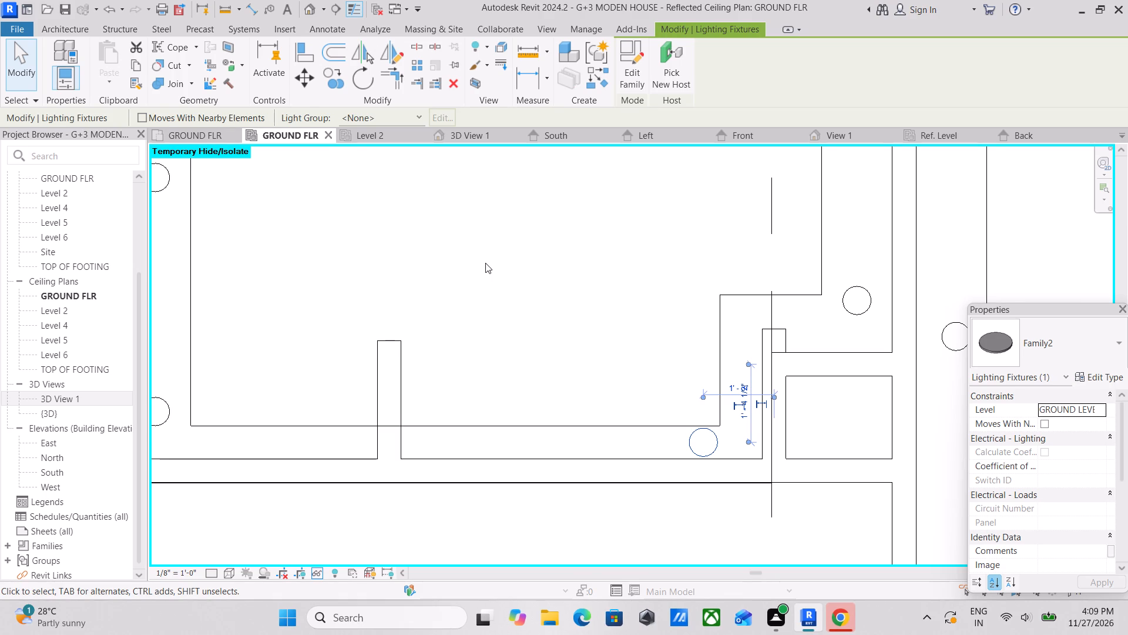
{"action": "type", "text": "AR"}
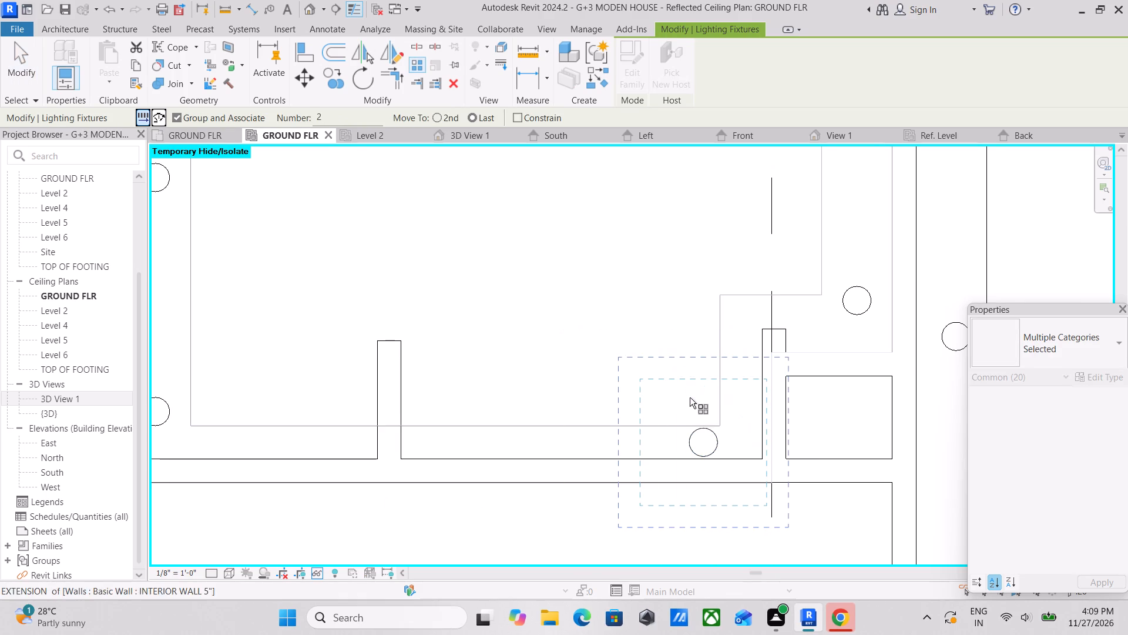
{"action": "left_click", "coordinate": [702, 443]}
{"action": "middle_click_drag", "start_coordinate": [555, 433], "coordinate": [680, 412]}
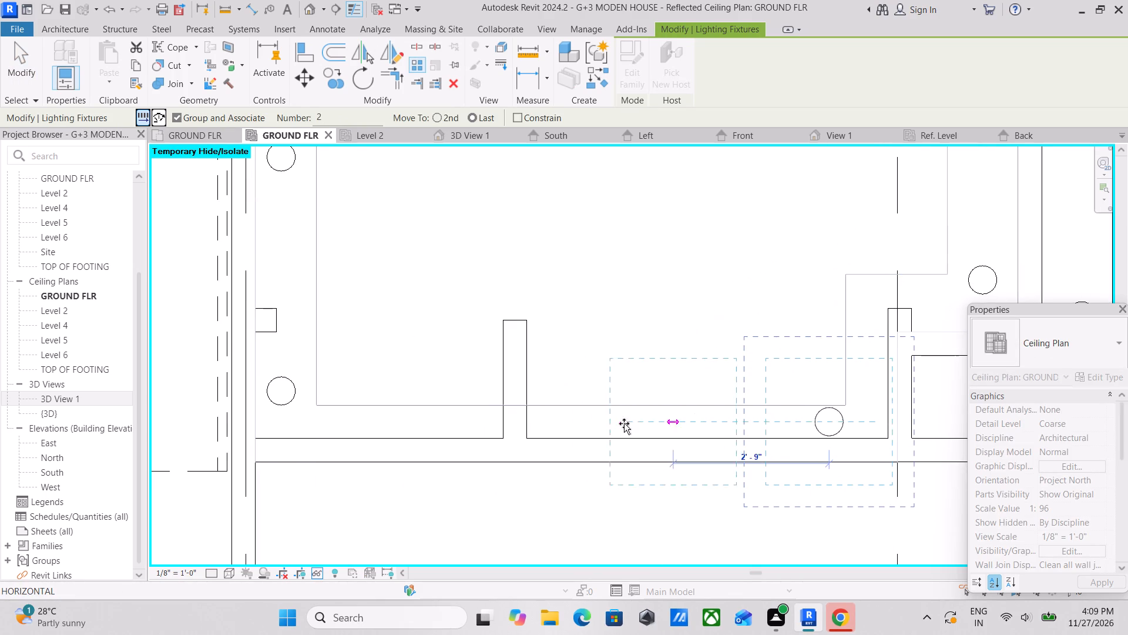
{"action": "left_click", "coordinate": [350, 432]}
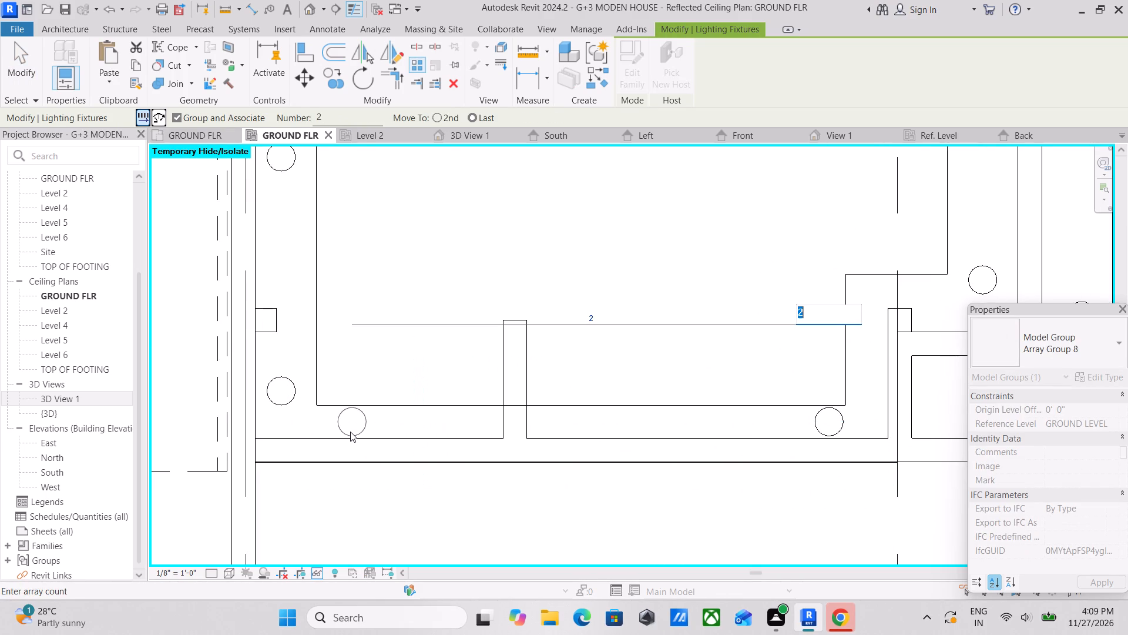
{"action": "left_click_drag", "start_coordinate": [808, 313], "coordinate": [797, 313]}
{"action": "key", "text": "3"}
{"action": "key", "text": "Return"}
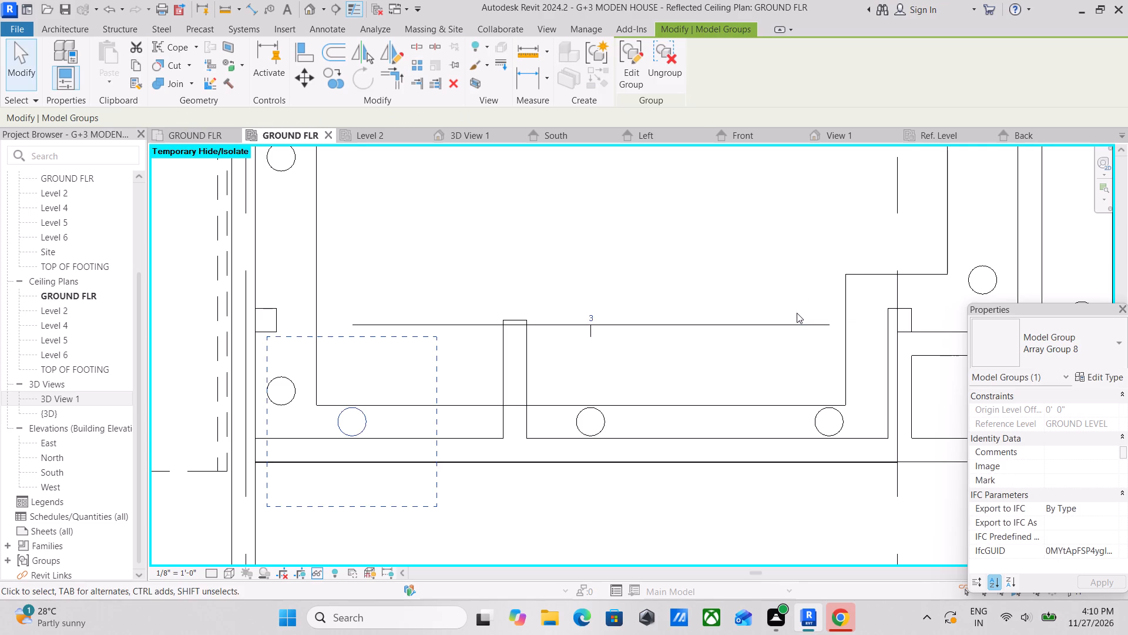
{"action": "scroll", "coordinate": [797, 313], "scroll_direction": "down", "scroll_amount": 3}
{"action": "key", "text": "Escape"}
Look over the bedroom ceiling borders and their lights, and the rooms to the south, on the ground-floor ceiling plan.
{"action": "scroll", "coordinate": [726, 335], "scroll_direction": "down", "scroll_amount": 3}
{"action": "middle_click_drag", "start_coordinate": [726, 335], "coordinate": [724, 375]}
{"action": "scroll", "coordinate": [719, 381], "scroll_direction": "down", "scroll_amount": 4}
{"action": "middle_click_drag", "start_coordinate": [748, 365], "coordinate": [787, 263]}
{"action": "scroll", "coordinate": [560, 390], "scroll_direction": "down", "scroll_amount": 2}
{"action": "middle_click_drag", "start_coordinate": [560, 390], "coordinate": [713, 303]}
{"action": "middle_click_drag", "start_coordinate": [519, 367], "coordinate": [657, 323]}
{"action": "middle_click_drag", "start_coordinate": [694, 372], "coordinate": [643, 356]}
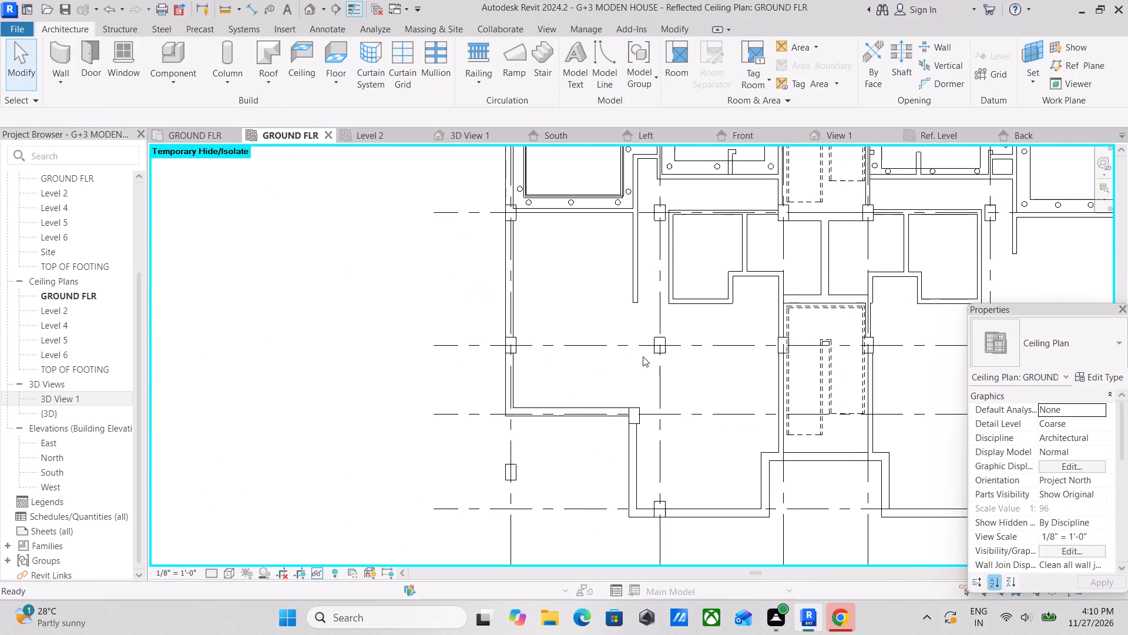
{"action": "middle_click_drag", "start_coordinate": [684, 349], "coordinate": [659, 358]}
{"action": "middle_click_drag", "start_coordinate": [768, 270], "coordinate": [562, 347]}
{"action": "middle_click_drag", "start_coordinate": [719, 329], "coordinate": [708, 340]}
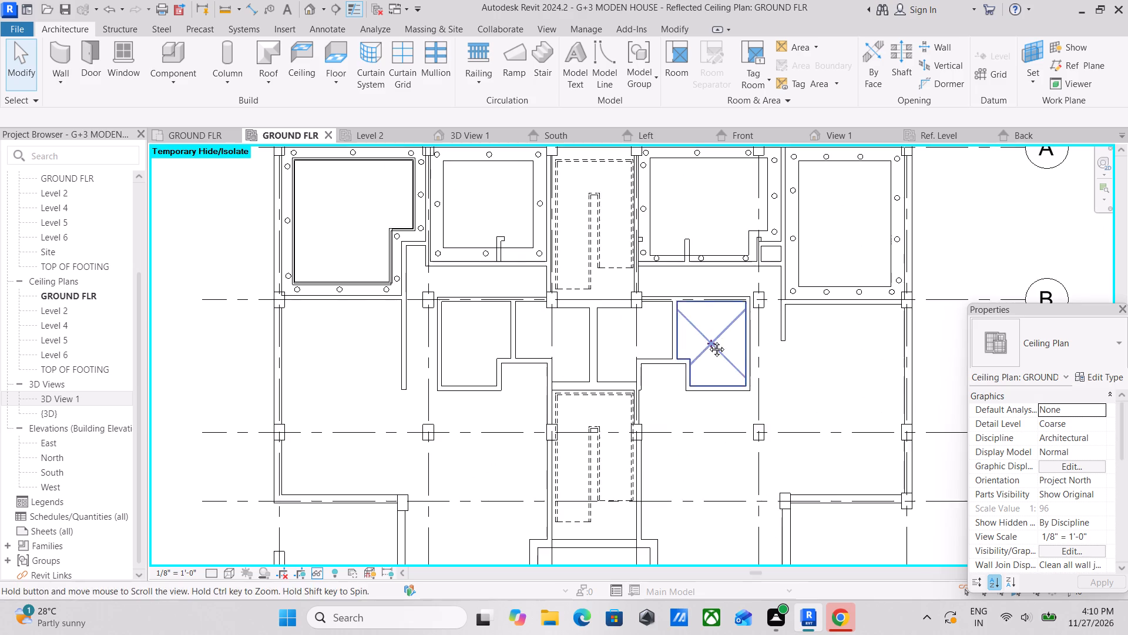
{"action": "middle_click_drag", "start_coordinate": [708, 340], "coordinate": [631, 383]}
{"action": "scroll", "coordinate": [689, 344], "scroll_direction": "up", "scroll_amount": 2}
{"action": "scroll", "coordinate": [855, 216], "scroll_direction": "up", "scroll_amount": 1}
{"action": "middle_click_drag", "start_coordinate": [854, 218], "coordinate": [821, 279]}
{"action": "scroll", "coordinate": [662, 300], "scroll_direction": "up", "scroll_amount": 1}
{"action": "middle_click_drag", "start_coordinate": [539, 302], "coordinate": [704, 339]}
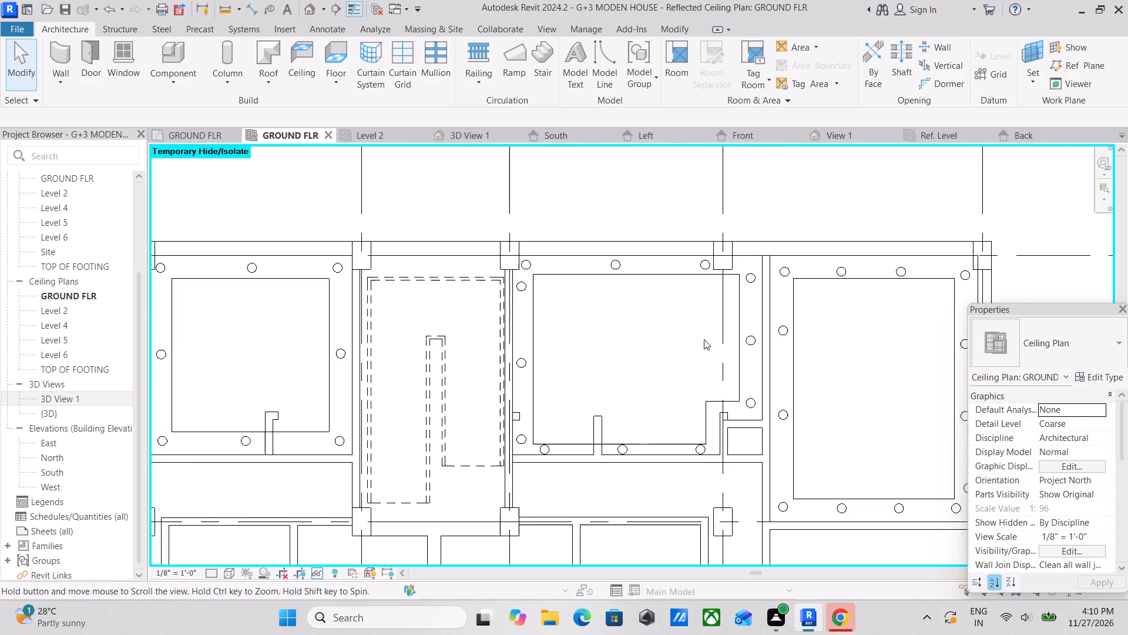
{"action": "middle_click_drag", "start_coordinate": [704, 339], "coordinate": [703, 339]}
{"action": "scroll", "coordinate": [418, 299], "scroll_direction": "up", "scroll_amount": 2}
{"action": "scroll", "coordinate": [425, 292], "scroll_direction": "down", "scroll_amount": 4}
{"action": "middle_click_drag", "start_coordinate": [417, 322], "coordinate": [543, 240]}
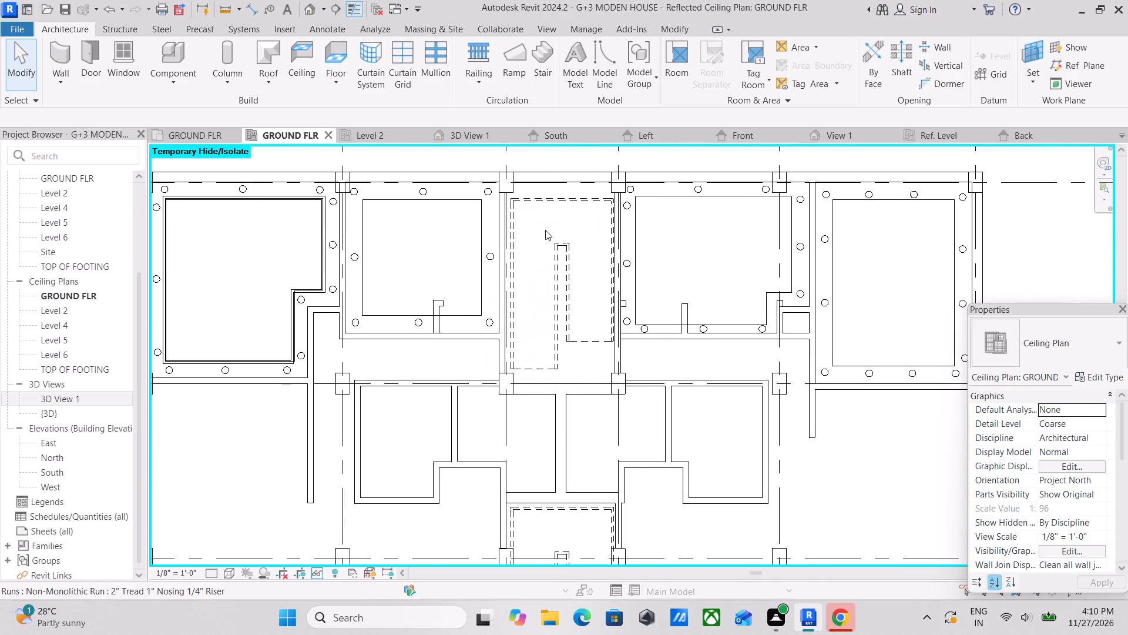
{"action": "scroll", "coordinate": [545, 230], "scroll_direction": "down", "scroll_amount": 2}
{"action": "middle_click_drag", "start_coordinate": [459, 299], "coordinate": [574, 274]}
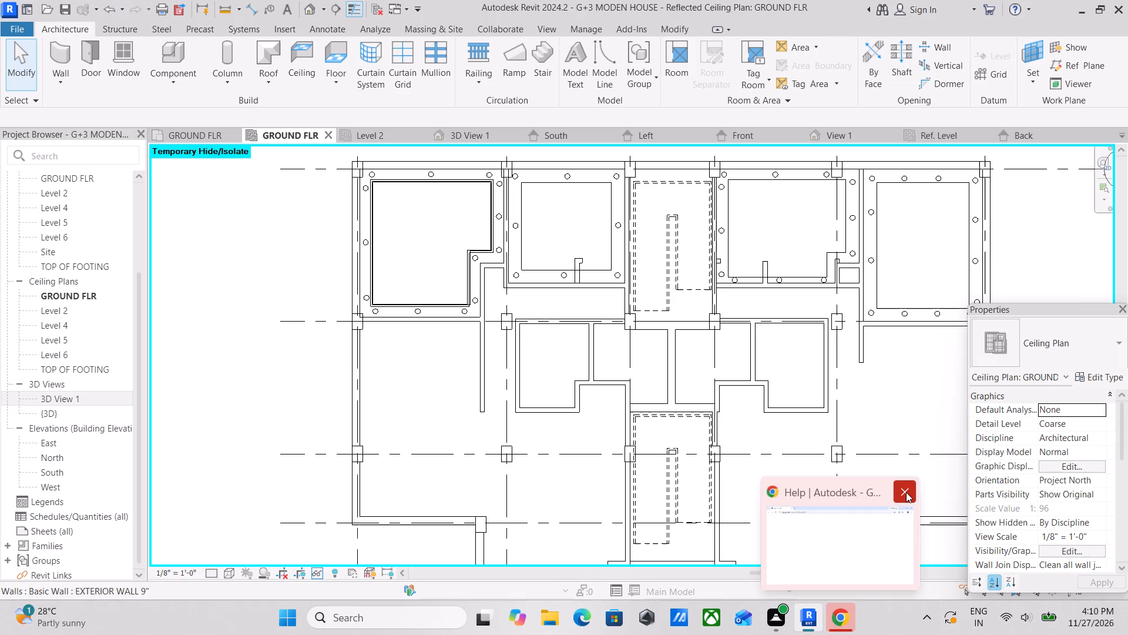
Close the Autodesk Help browser window.
{"action": "left_click", "coordinate": [906, 492]}
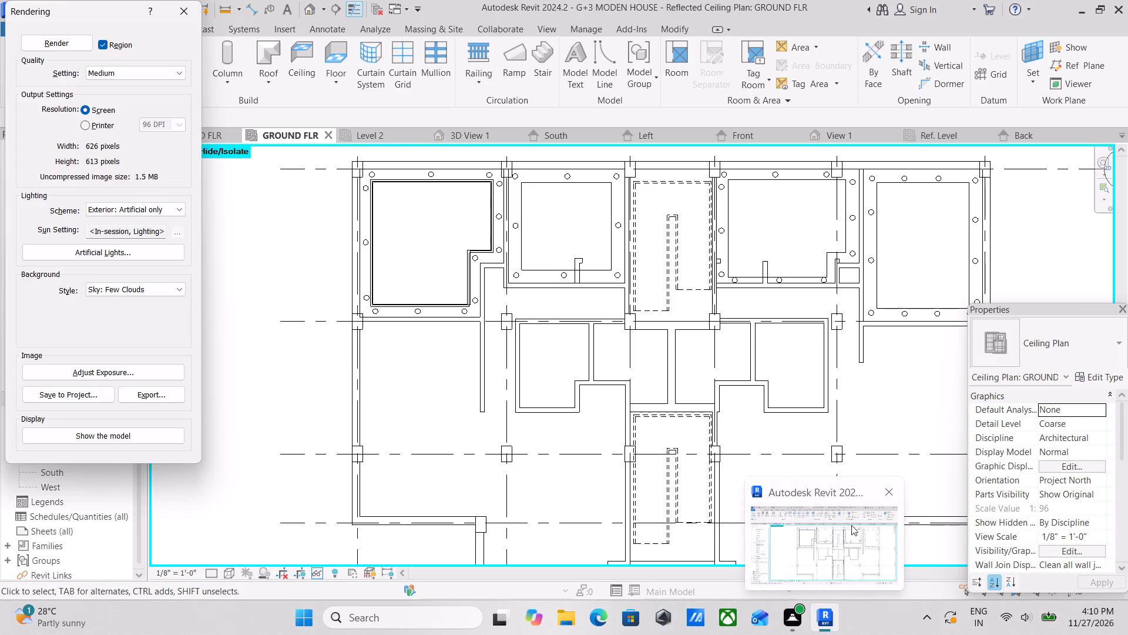
Examine the whole ground-floor ceiling plan, the GROUND FLR floor plan and the bedroom perspective in 3D View 1.
{"action": "scroll", "coordinate": [835, 419], "scroll_direction": "down", "scroll_amount": 4}
{"action": "middle_click_drag", "start_coordinate": [808, 397], "coordinate": [719, 359]}
{"action": "scroll", "coordinate": [715, 359], "scroll_direction": "up", "scroll_amount": 3}
{"action": "key", "text": "Escape"}
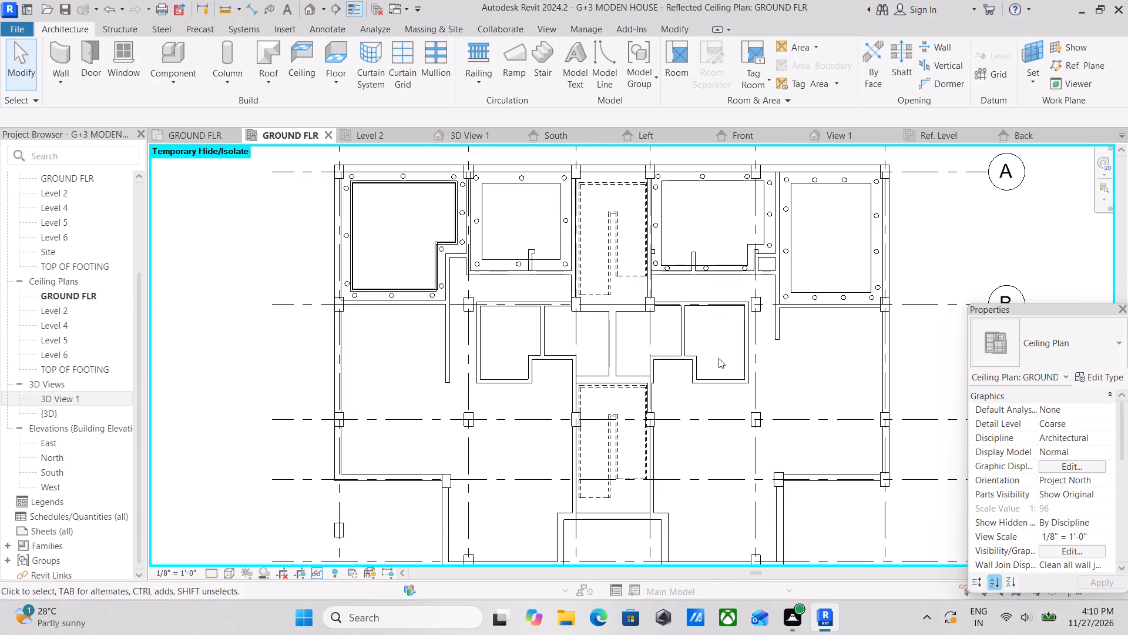
{"action": "middle_click_drag", "start_coordinate": [767, 282], "coordinate": [768, 356]}
{"action": "scroll", "coordinate": [650, 357], "scroll_direction": "down", "scroll_amount": 2}
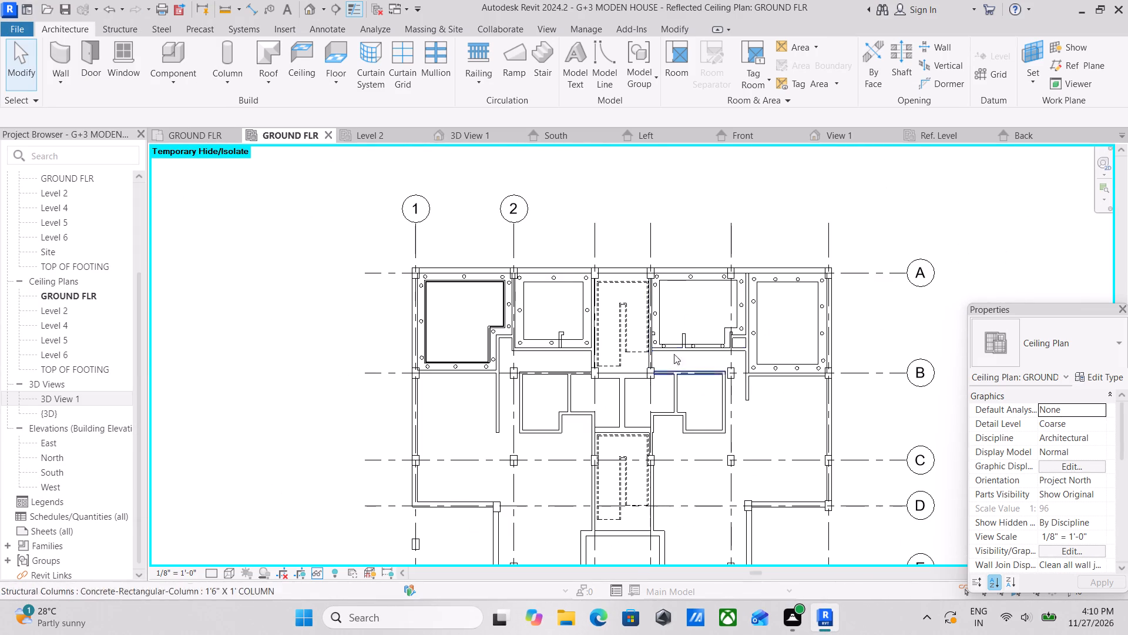
{"action": "left_click", "coordinate": [170, 135]}
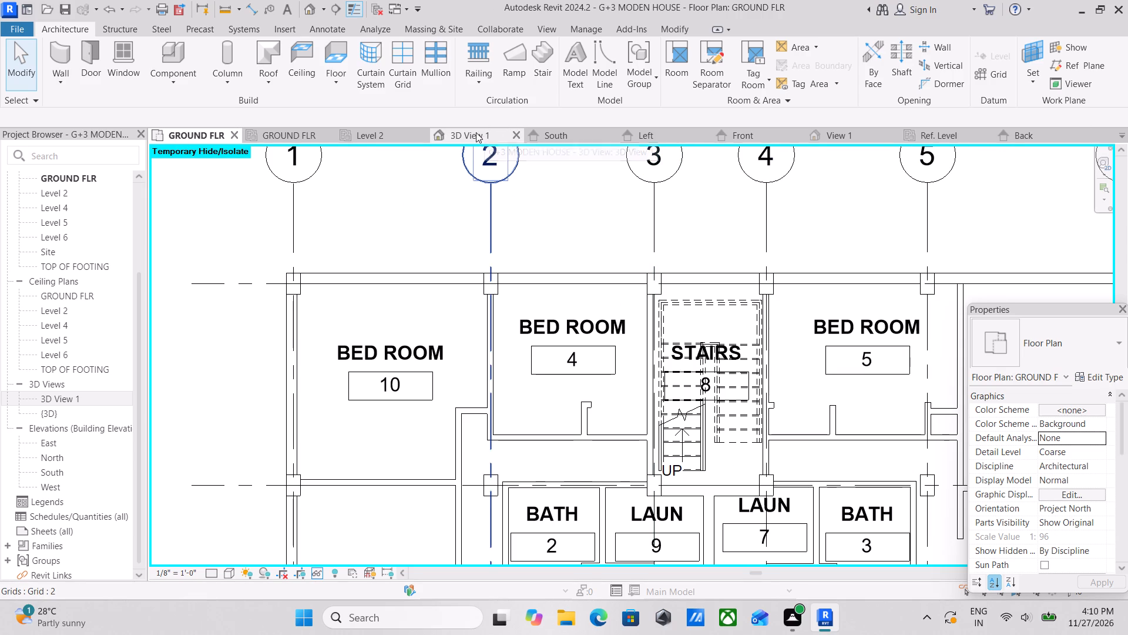
{"action": "left_click", "coordinate": [451, 133]}
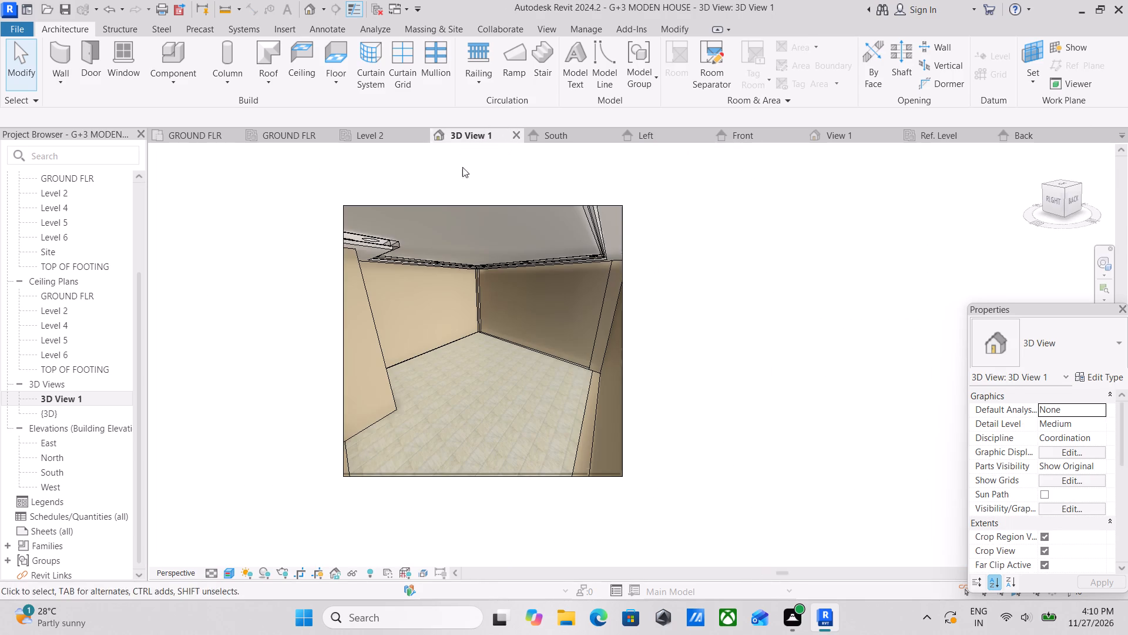
{"action": "scroll", "coordinate": [395, 249], "scroll_direction": "up", "scroll_amount": 2}
{"action": "left_click", "coordinate": [199, 132]}
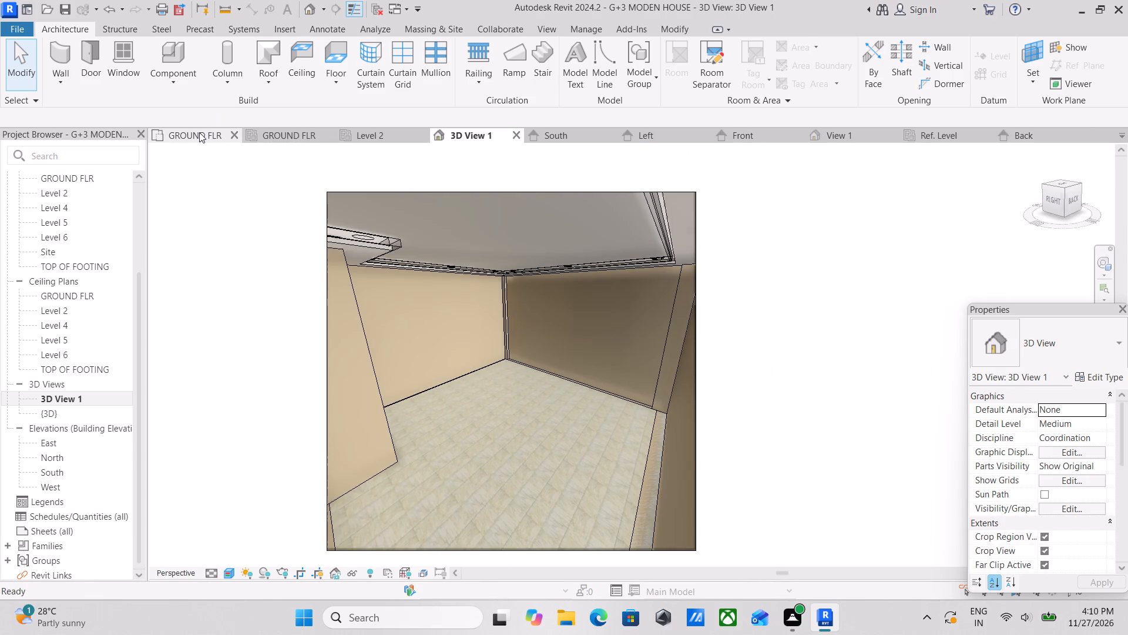
{"action": "scroll", "coordinate": [469, 258], "scroll_direction": "down", "scroll_amount": 2}
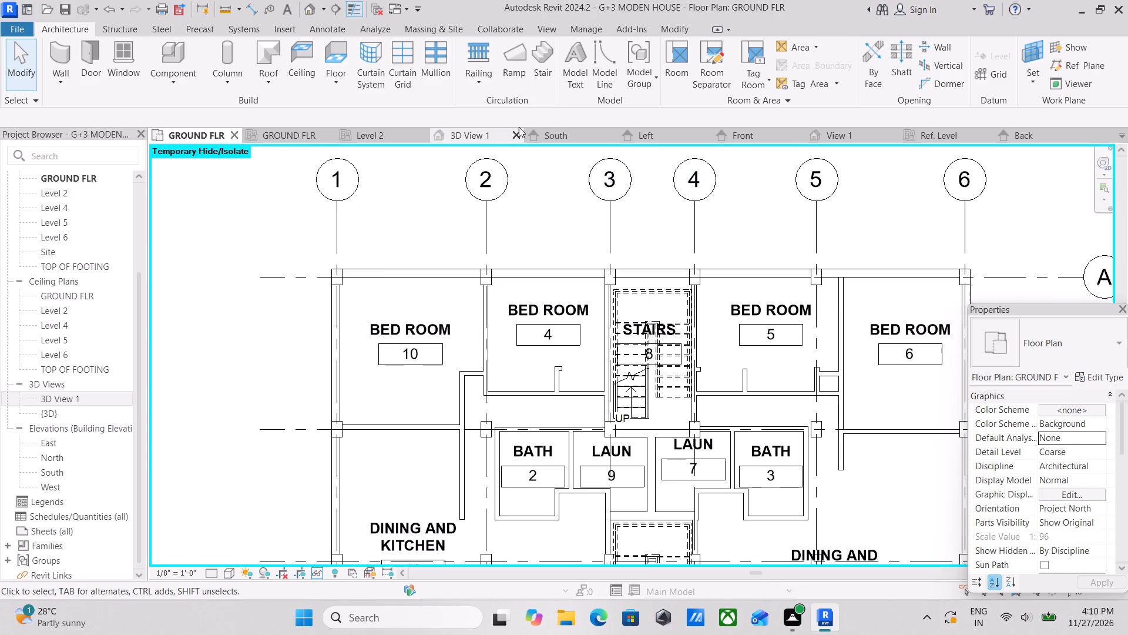
Examine the GROUND FLR floor plan and the whole building model in the default 3D view from several sides.
{"action": "scroll", "coordinate": [423, 239], "scroll_direction": "down", "scroll_amount": 3}
{"action": "middle_click_drag", "start_coordinate": [529, 250], "coordinate": [605, 245]}
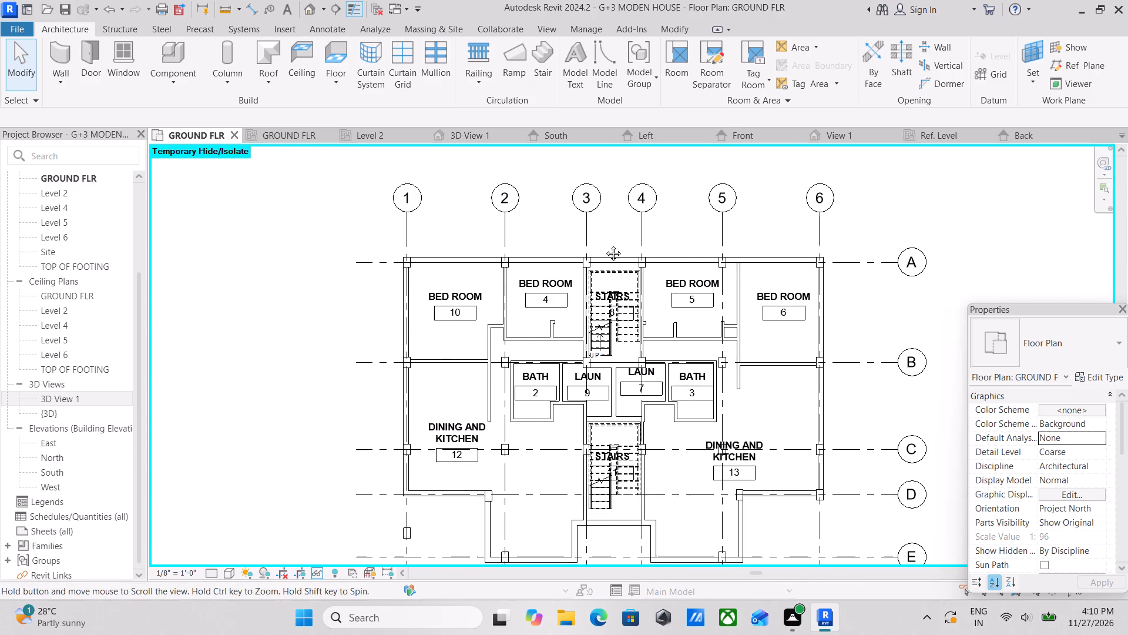
{"action": "middle_click_drag", "start_coordinate": [605, 245], "coordinate": [615, 243]}
{"action": "scroll", "coordinate": [847, 284], "scroll_direction": "down", "scroll_amount": 1}
{"action": "middle_click_drag", "start_coordinate": [849, 283], "coordinate": [765, 258]}
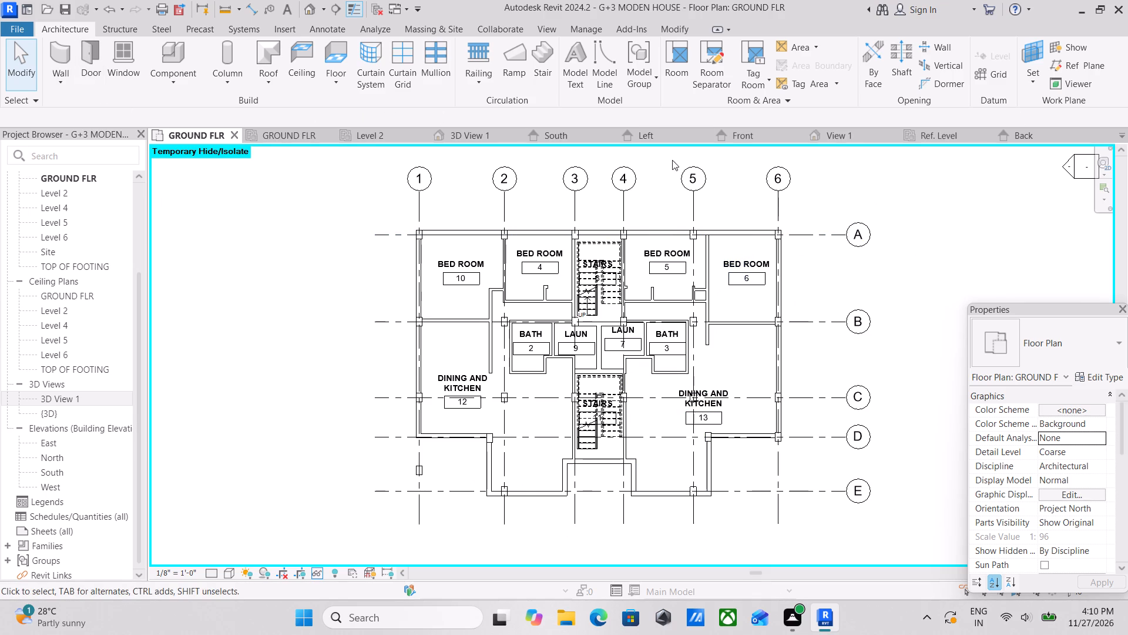
{"action": "left_click", "coordinate": [307, 8]}
{"action": "scroll", "coordinate": [678, 410], "scroll_direction": "down", "scroll_amount": 1}
{"action": "middle_click_drag", "start_coordinate": [678, 410], "coordinate": [455, 354]}
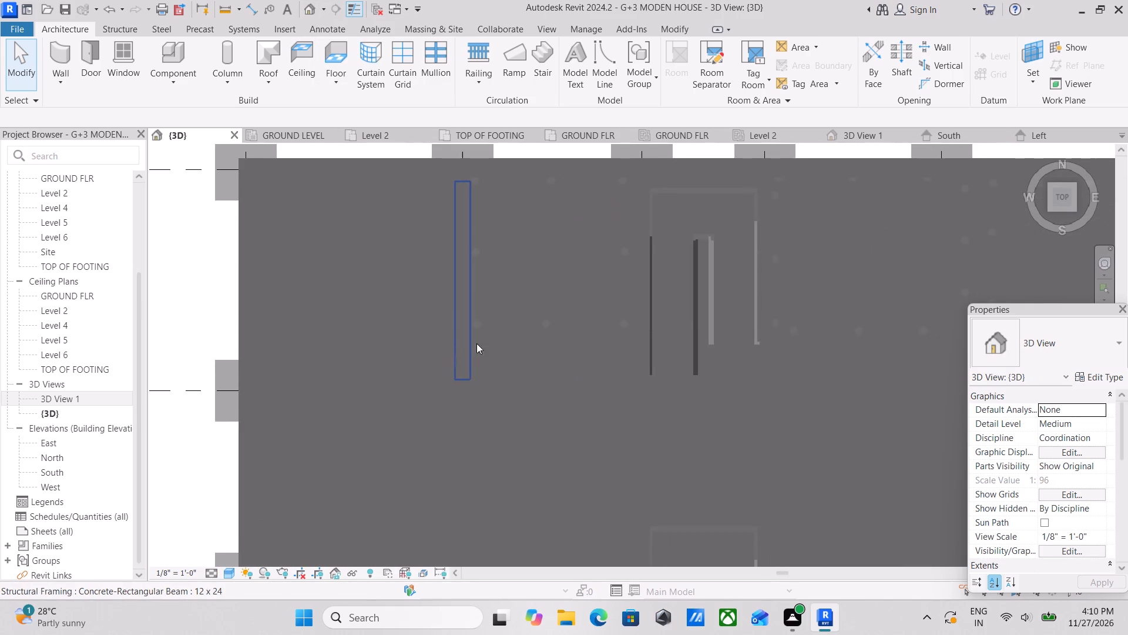
{"action": "scroll", "coordinate": [557, 280], "scroll_direction": "up", "scroll_amount": 2}
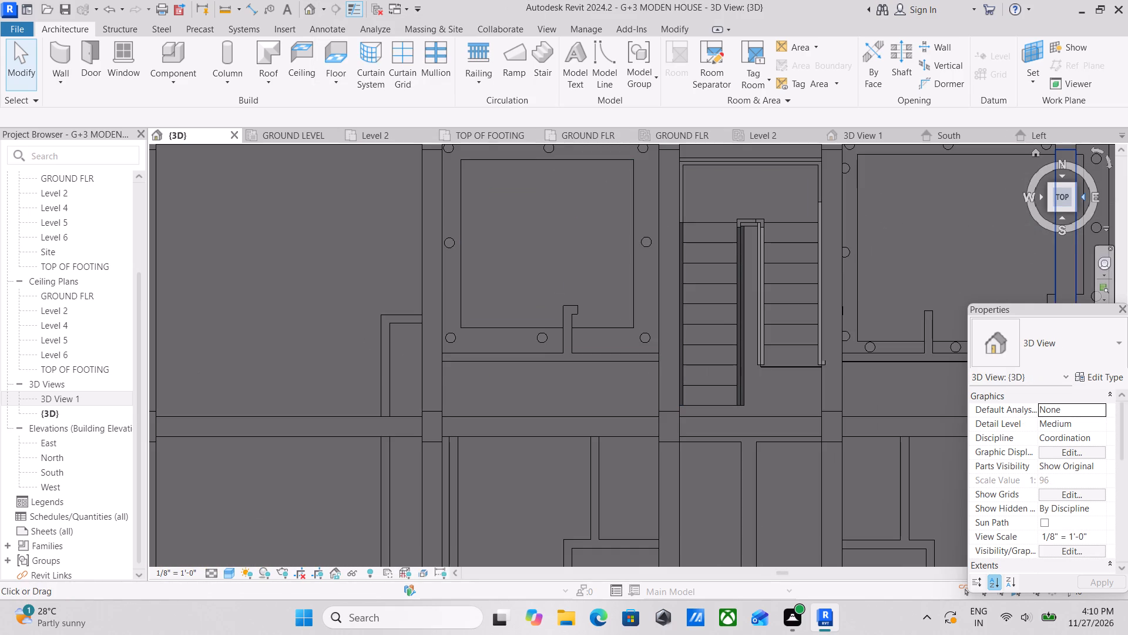
{"action": "left_click", "coordinate": [1073, 211]}
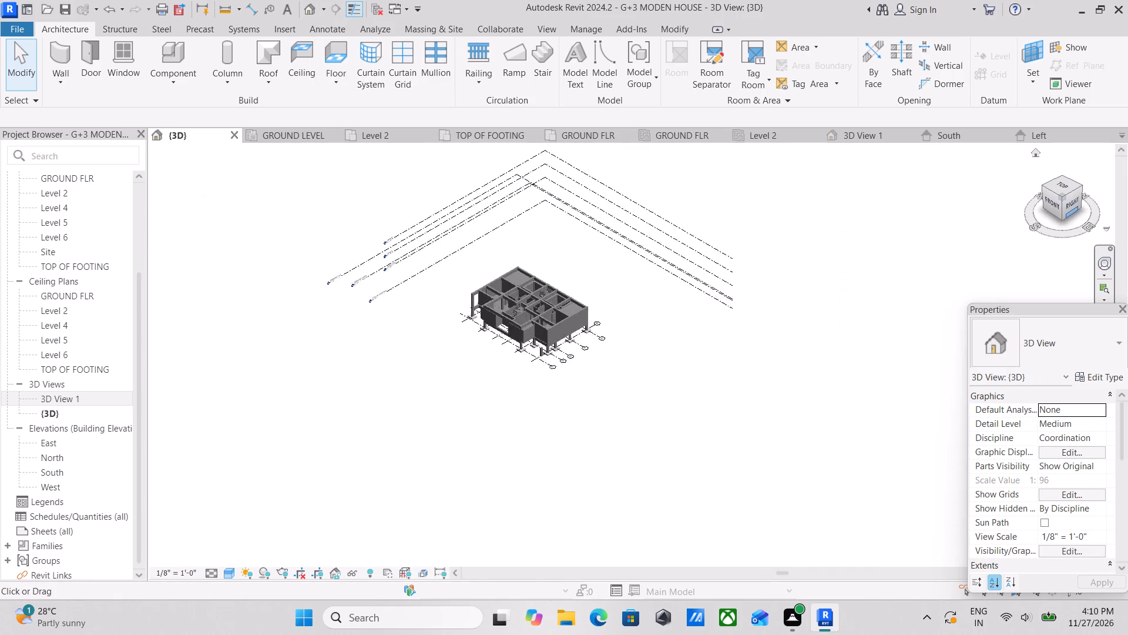
{"action": "scroll", "coordinate": [706, 449], "scroll_direction": "up", "scroll_amount": 4}
{"action": "scroll", "coordinate": [594, 372], "scroll_direction": "up", "scroll_amount": 6}
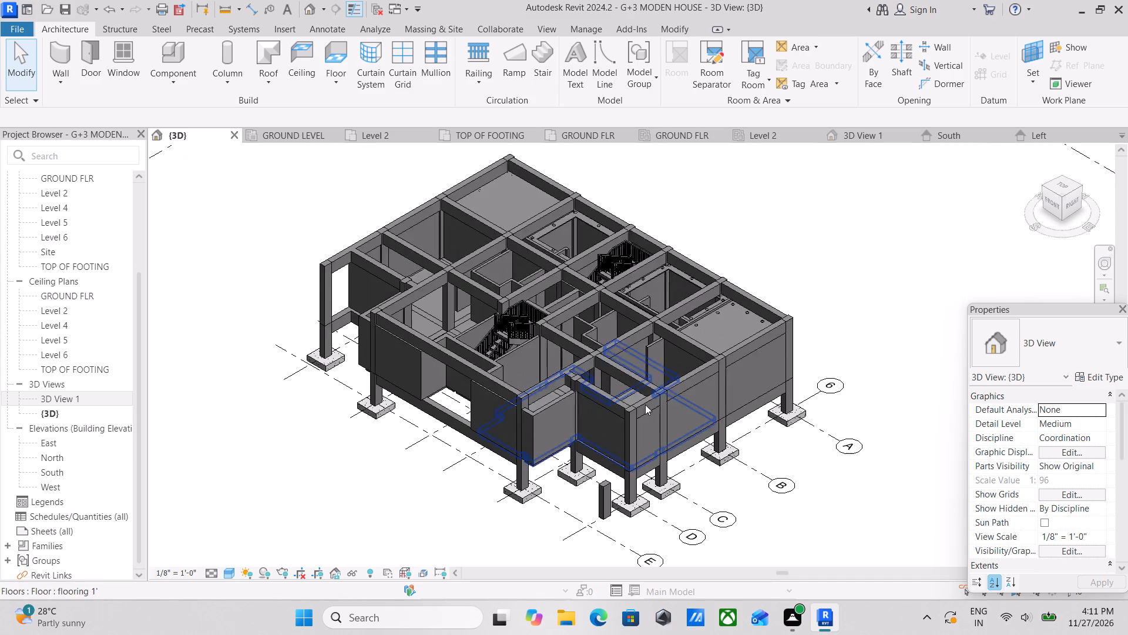
{"action": "key", "text": "Escape"}
{"action": "middle_click_drag", "start_coordinate": [642, 403], "coordinate": [601, 372]}
{"action": "left_click", "coordinate": [1073, 200]}
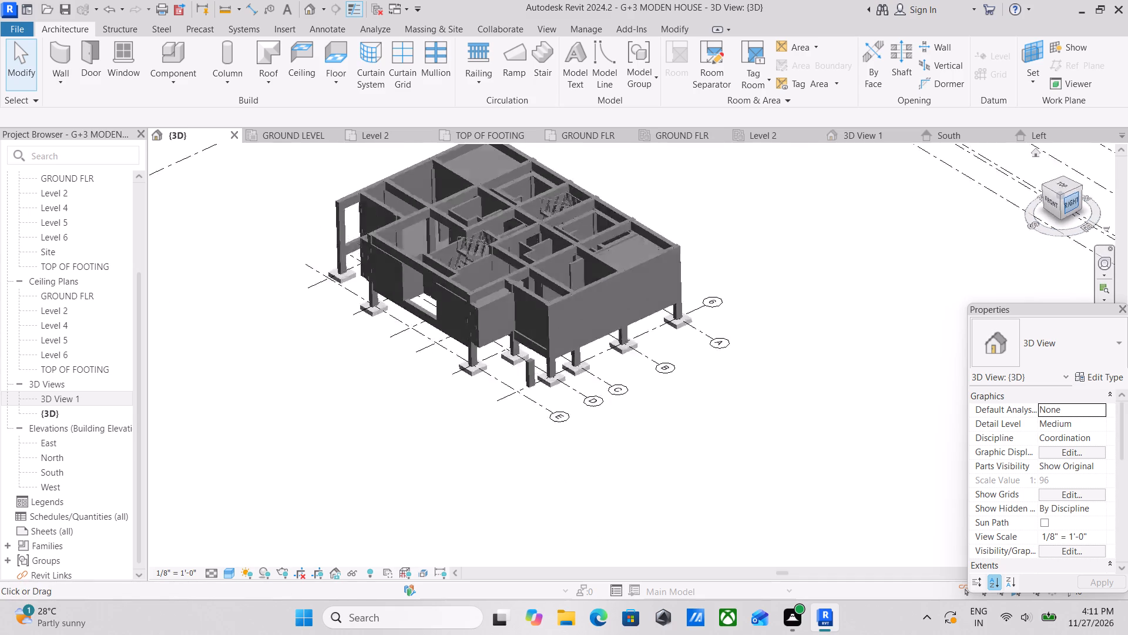
{"action": "scroll", "coordinate": [645, 446], "scroll_direction": "down", "scroll_amount": 2}
{"action": "scroll", "coordinate": [586, 419], "scroll_direction": "down", "scroll_amount": 2}
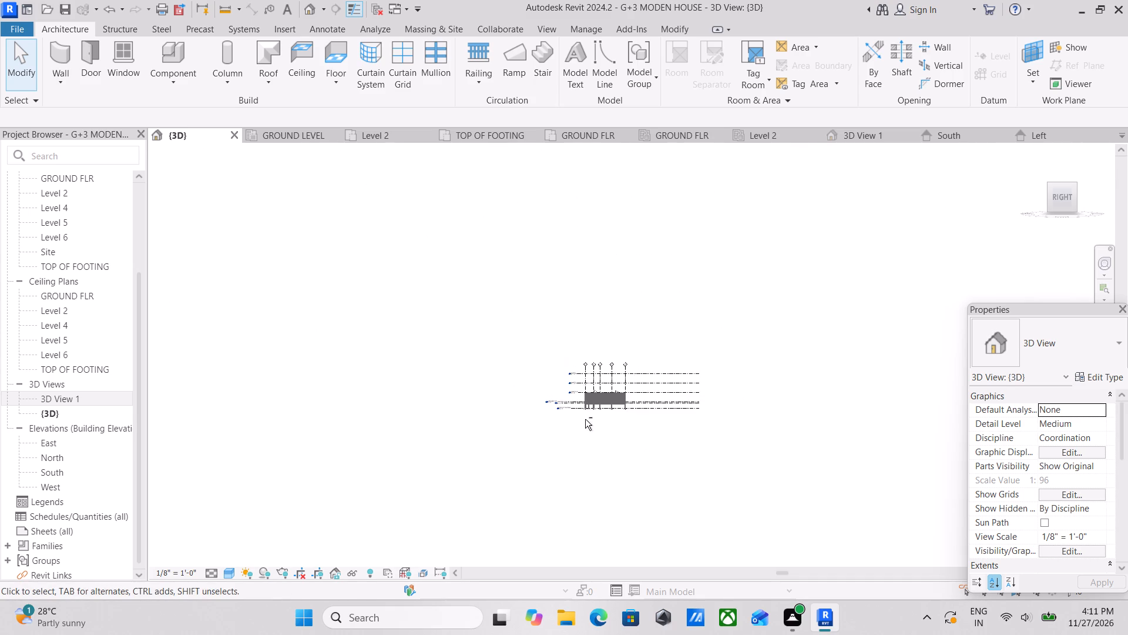
{"action": "middle_click_drag", "start_coordinate": [585, 419], "coordinate": [749, 558], "text": "shift"}
{"action": "middle_click_drag", "start_coordinate": [669, 450], "coordinate": [726, 547], "text": "shift"}
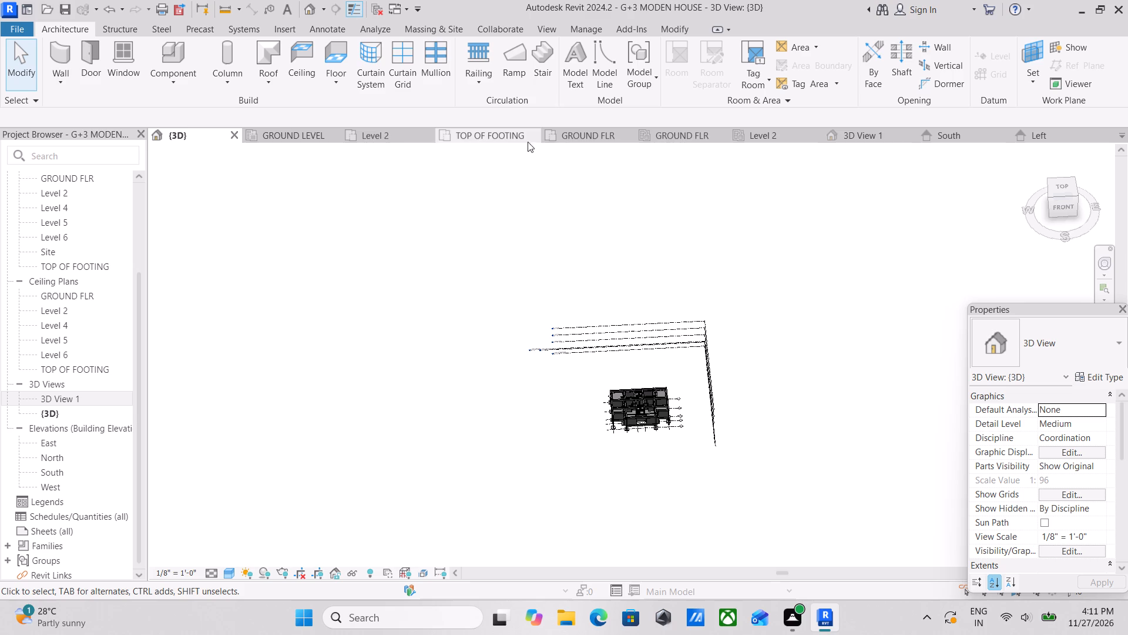
On the GROUND FLR floor plan, start an architectural floor and sketch a rectangle about 11' 8" by 9' 6" in the southwest corner recess.
{"action": "left_click", "coordinate": [568, 133]}
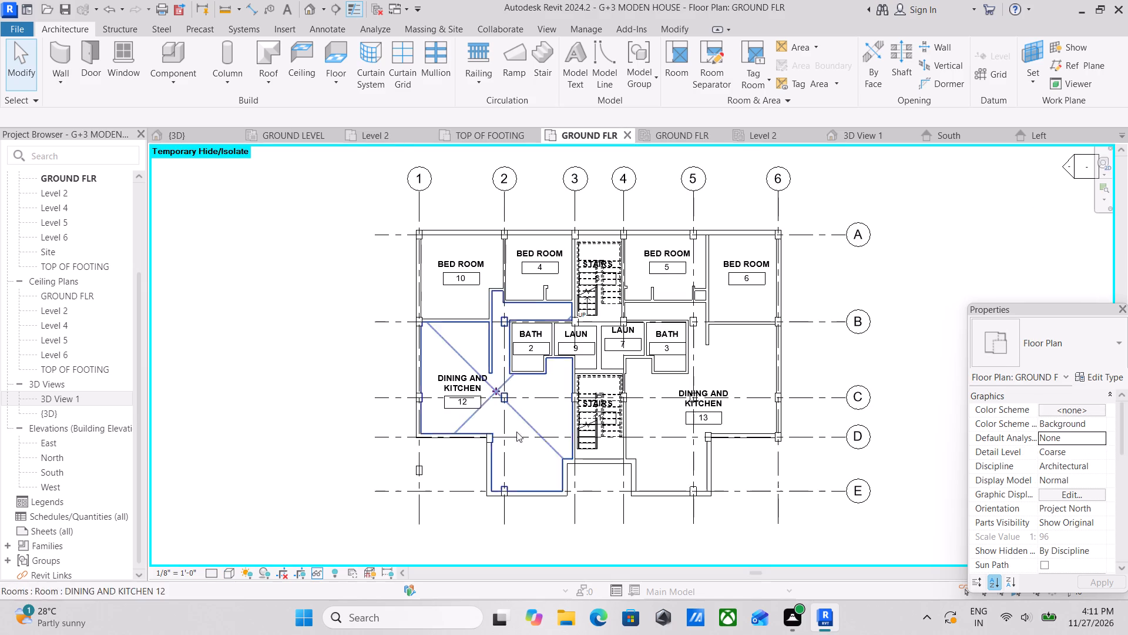
{"action": "middle_click_drag", "start_coordinate": [516, 432], "coordinate": [596, 346]}
{"action": "scroll", "coordinate": [475, 409], "scroll_direction": "up", "scroll_amount": 3}
{"action": "middle_click_drag", "start_coordinate": [515, 363], "coordinate": [515, 396]}
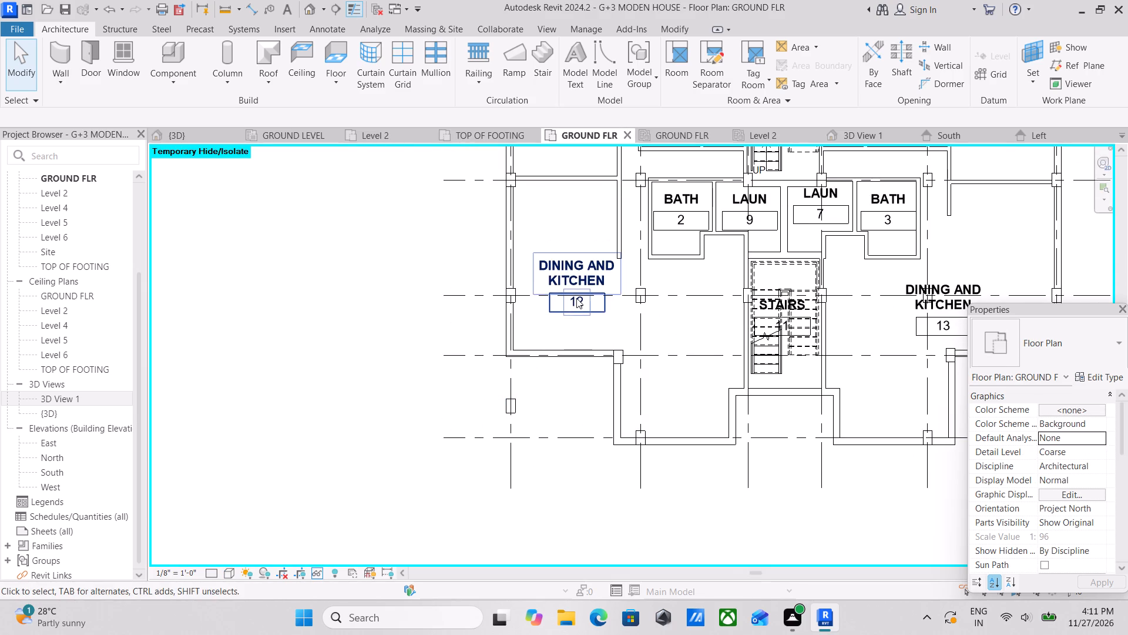
{"action": "left_click", "coordinate": [328, 78]}
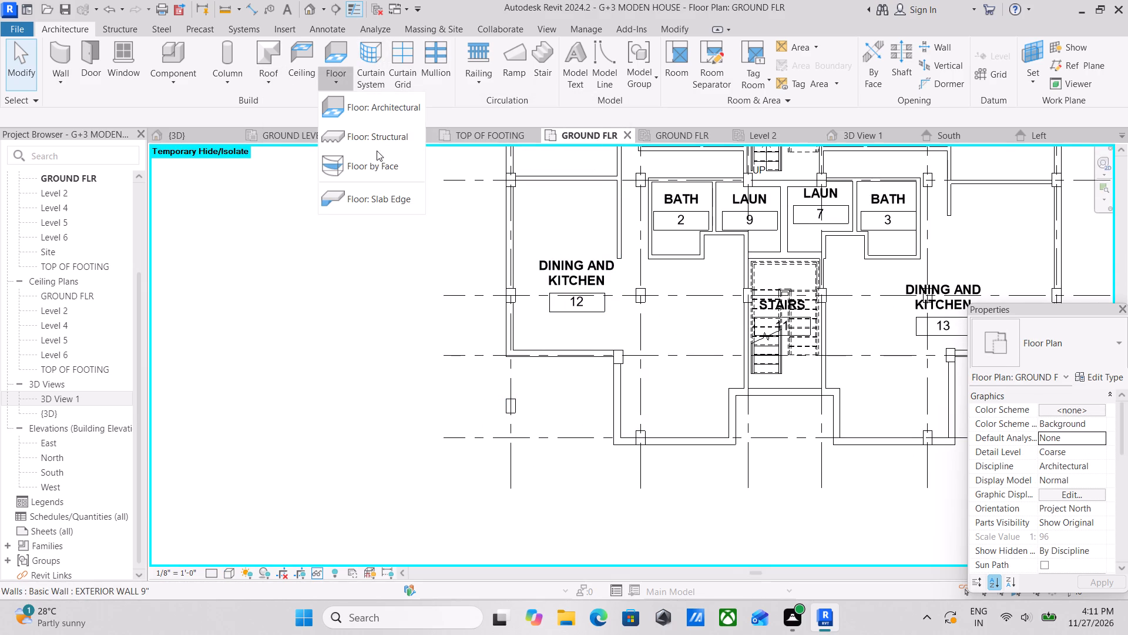
{"action": "left_click", "coordinate": [392, 113]}
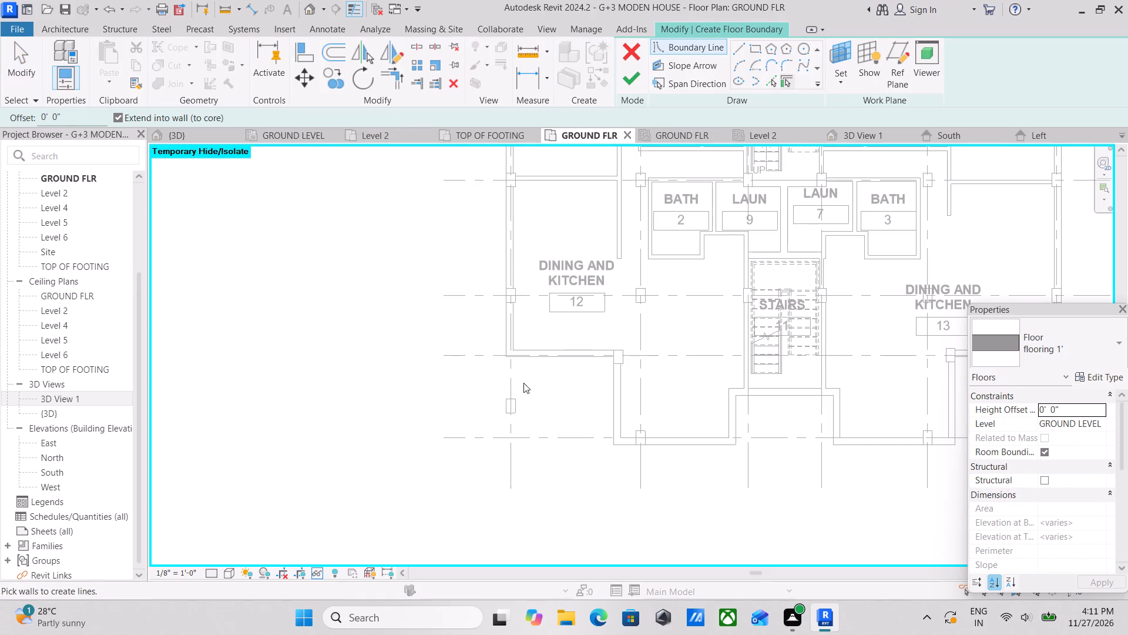
{"action": "scroll", "coordinate": [516, 388], "scroll_direction": "up", "scroll_amount": 2}
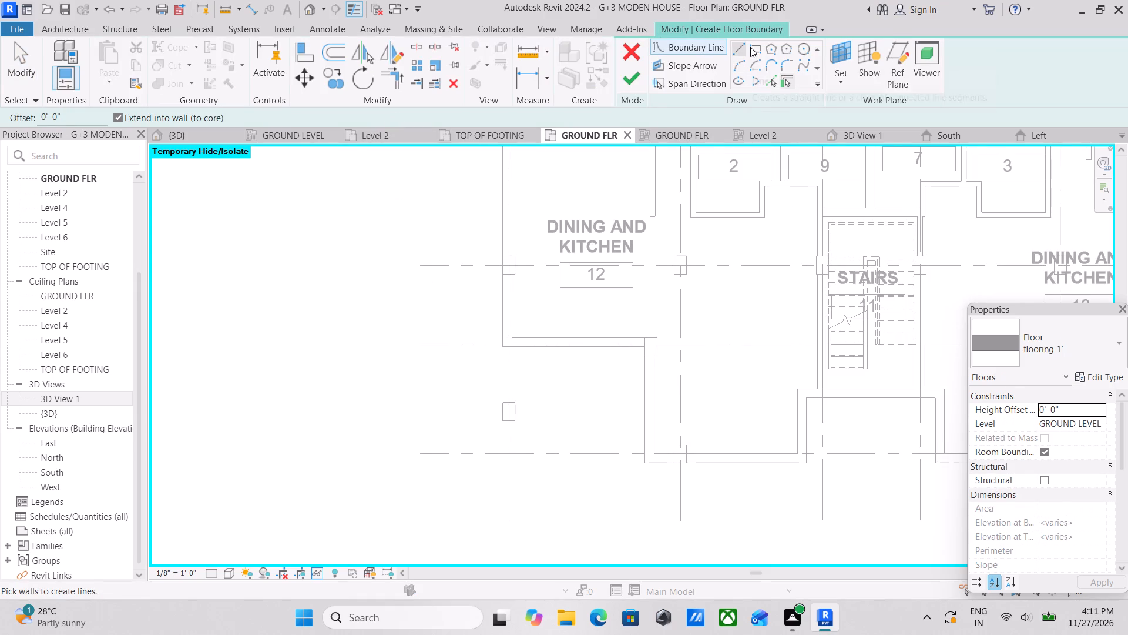
{"action": "left_click", "coordinate": [751, 46]}
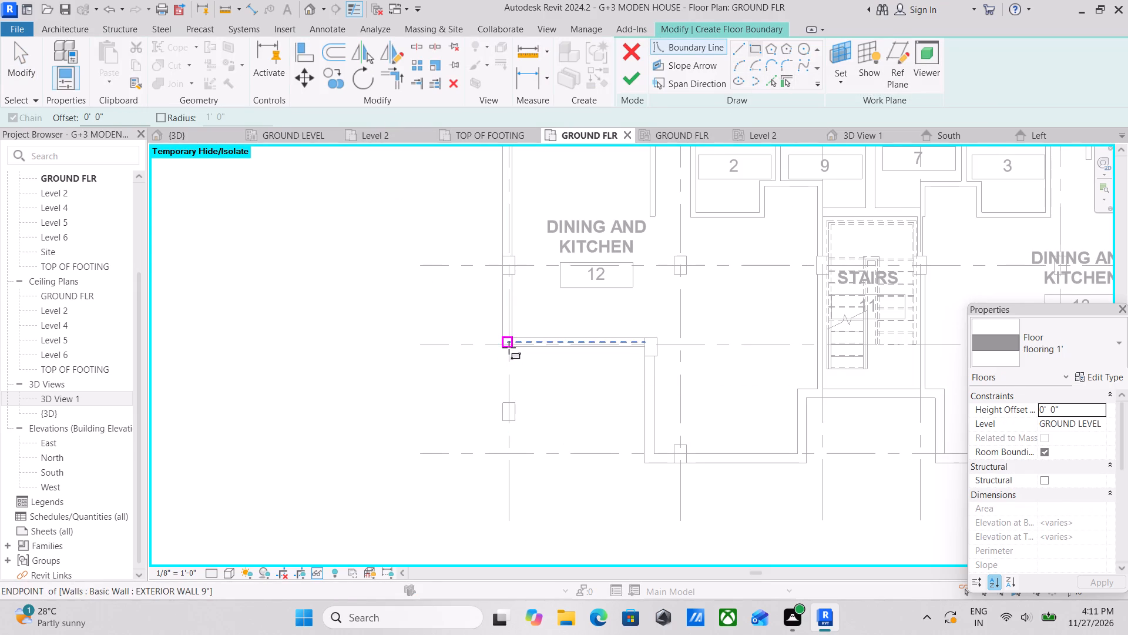
{"action": "scroll", "coordinate": [495, 356], "scroll_direction": "up", "scroll_amount": 3}
{"action": "left_click", "coordinate": [507, 340]}
{"action": "middle_click_drag", "start_coordinate": [565, 446], "coordinate": [555, 430]}
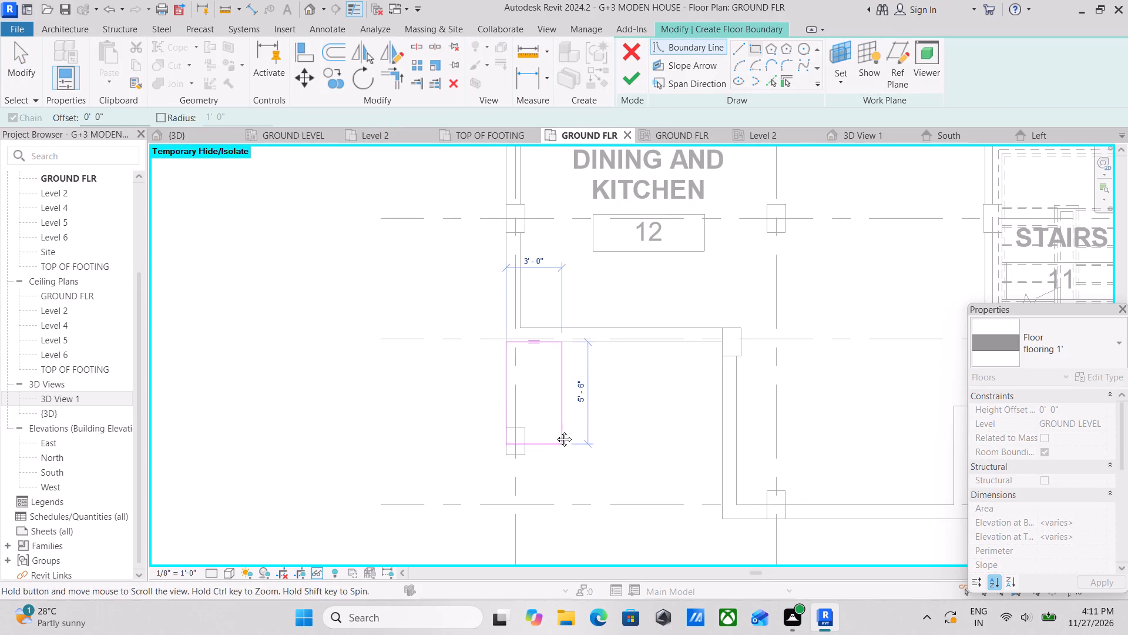
{"action": "middle_click_drag", "start_coordinate": [555, 430], "coordinate": [555, 427]}
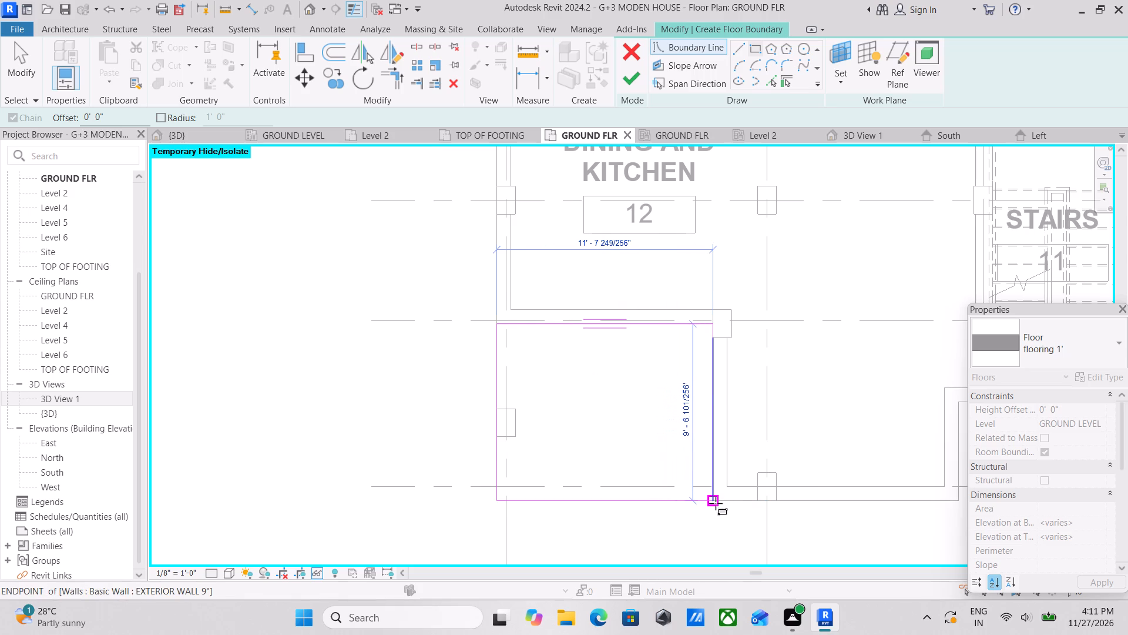
{"action": "left_click", "coordinate": [716, 503]}
Sketch a second rectangular floor boundary, about 9' 6" deep, in the southeast corner recess below DINING AND KITCHEN 13, reaching the east wall's outer face.
{"action": "scroll", "coordinate": [714, 503], "scroll_direction": "down", "scroll_amount": 3}
{"action": "middle_click_drag", "start_coordinate": [746, 469], "coordinate": [373, 410]}
{"action": "scroll", "coordinate": [373, 410], "scroll_direction": "down", "scroll_amount": 1}
{"action": "scroll", "coordinate": [558, 427], "scroll_direction": "down", "scroll_amount": 1}
{"action": "middle_click_drag", "start_coordinate": [562, 426], "coordinate": [402, 472]}
{"action": "scroll", "coordinate": [632, 399], "scroll_direction": "up", "scroll_amount": 5}
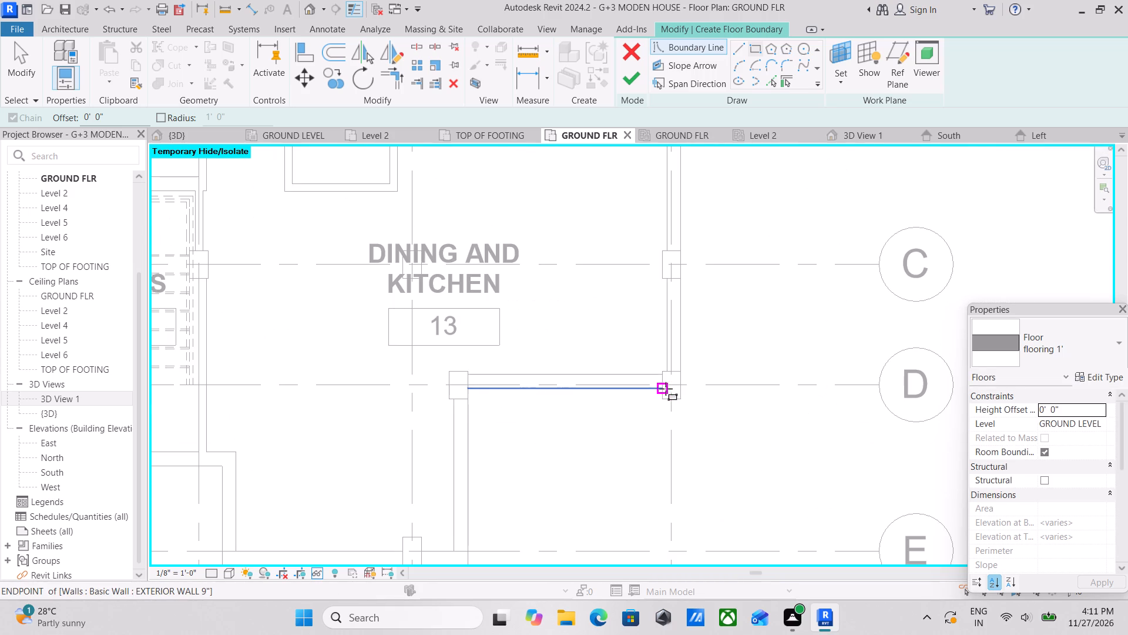
{"action": "scroll", "coordinate": [664, 407], "scroll_direction": "up", "scroll_amount": 2}
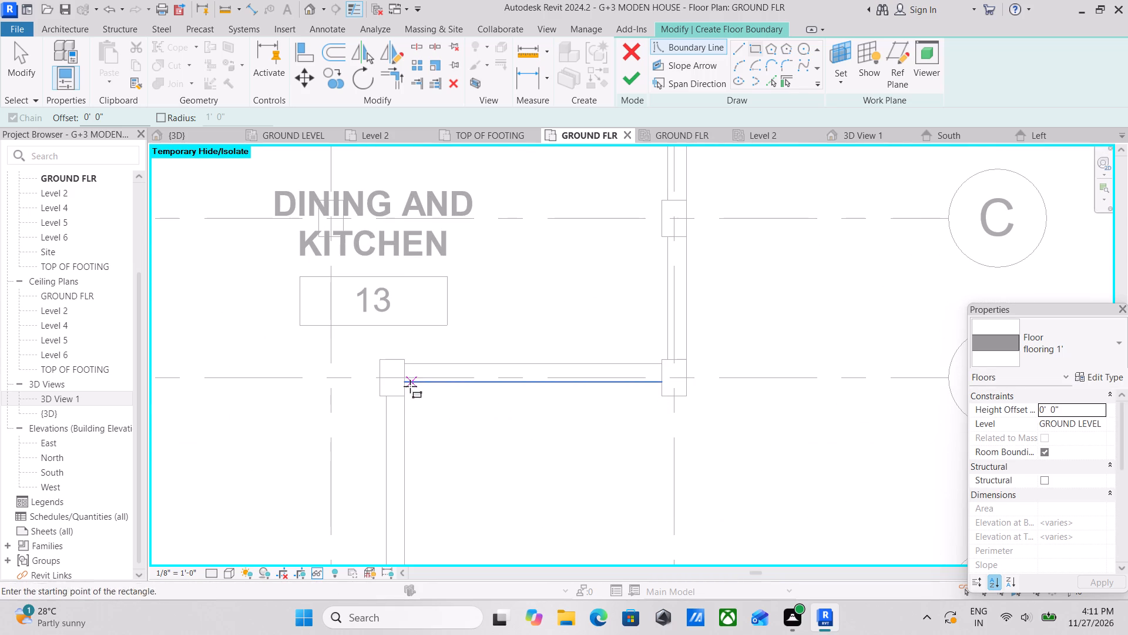
{"action": "left_click", "coordinate": [409, 386]}
{"action": "middle_click_drag", "start_coordinate": [509, 496], "coordinate": [514, 389]}
{"action": "scroll", "coordinate": [509, 496], "scroll_direction": "up", "scroll_amount": 1}
{"action": "middle_click_drag", "start_coordinate": [595, 469], "coordinate": [579, 439]}
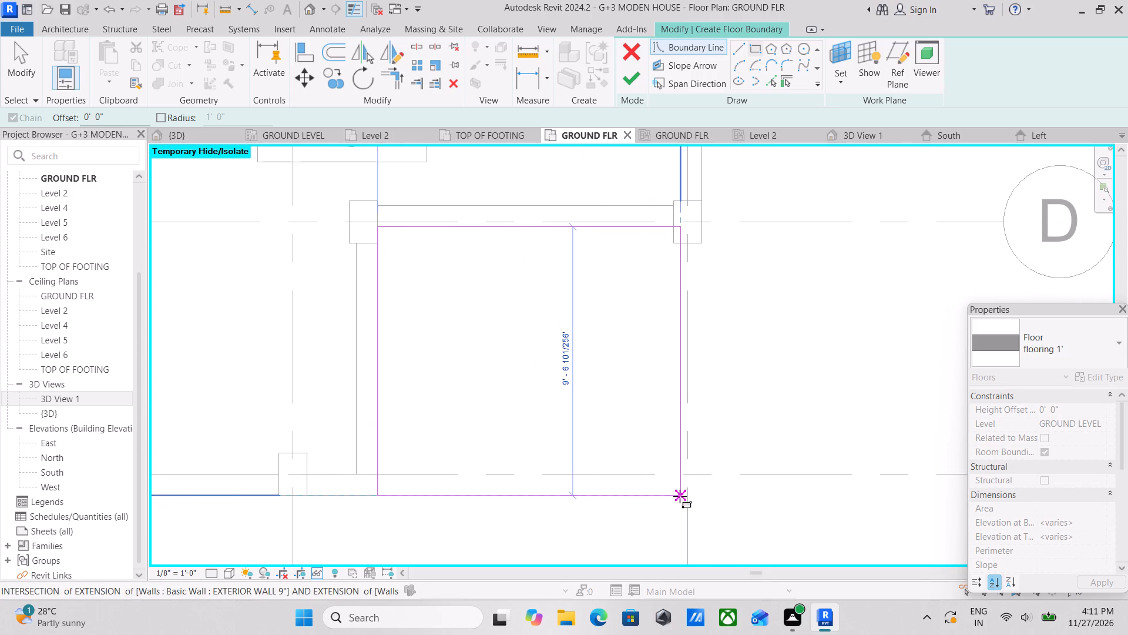
{"action": "left_click", "coordinate": [698, 499]}
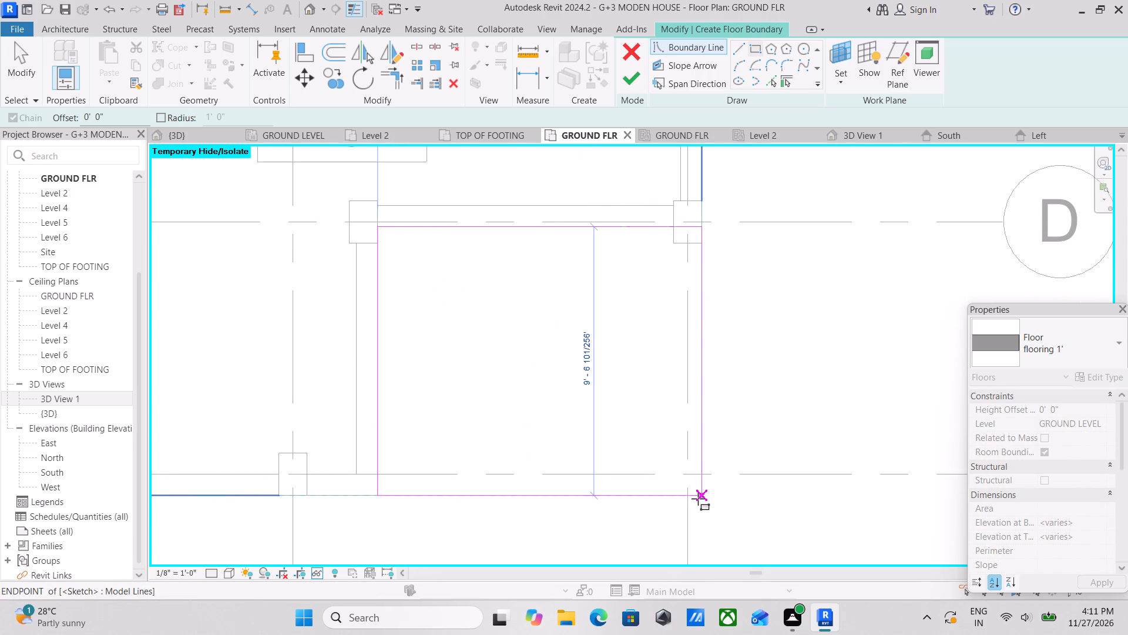
{"action": "key", "text": "Escape"}
Check both corner rectangles and finish the sketch as one floor of type flooring 1' on GROUND LEVEL.
{"action": "scroll", "coordinate": [684, 502], "scroll_direction": "down", "scroll_amount": 4}
{"action": "scroll", "coordinate": [472, 469], "scroll_direction": "down", "scroll_amount": 4}
{"action": "middle_click_drag", "start_coordinate": [384, 477], "coordinate": [669, 469]}
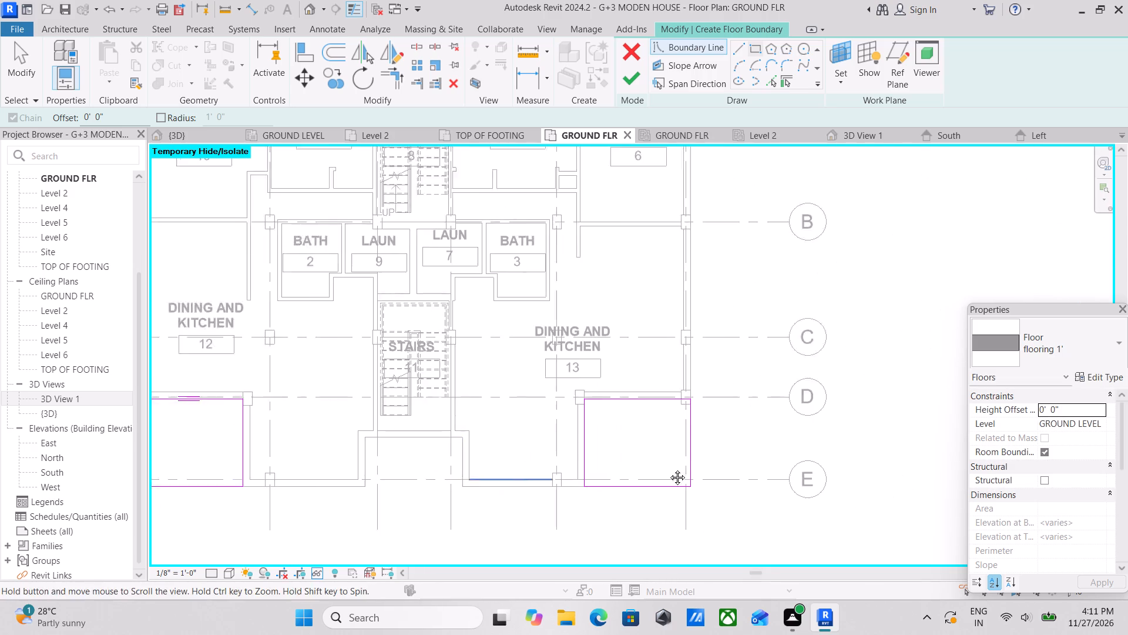
{"action": "middle_click_drag", "start_coordinate": [669, 469], "coordinate": [674, 466]}
{"action": "scroll", "coordinate": [411, 467], "scroll_direction": "up", "scroll_amount": 6}
{"action": "key", "text": "Escape"}
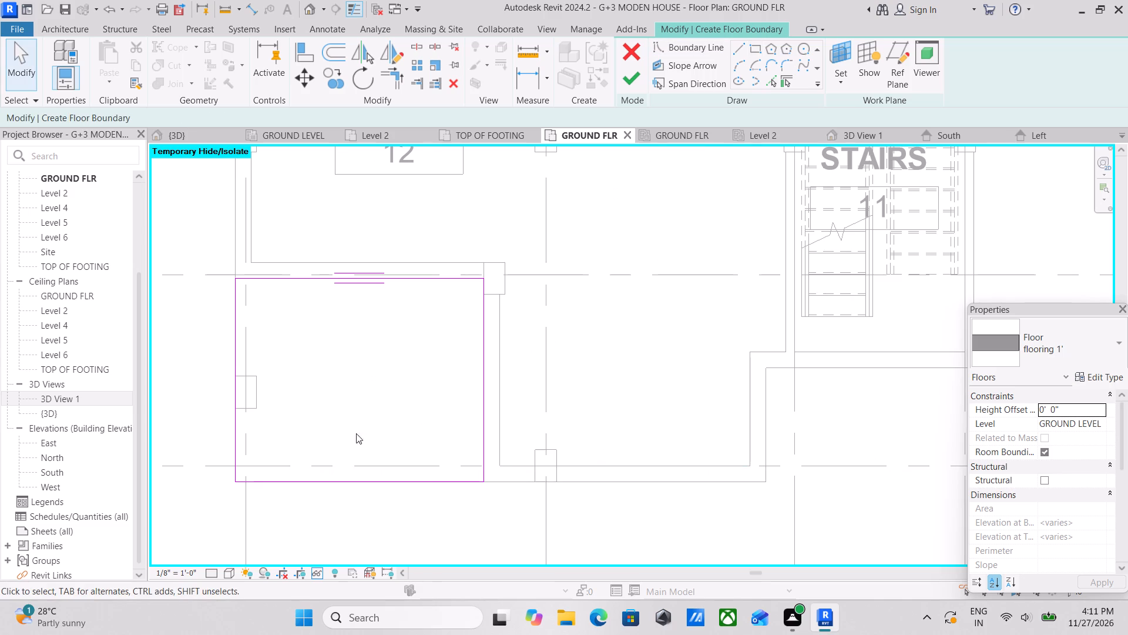
{"action": "middle_click_drag", "start_coordinate": [349, 436], "coordinate": [383, 507]}
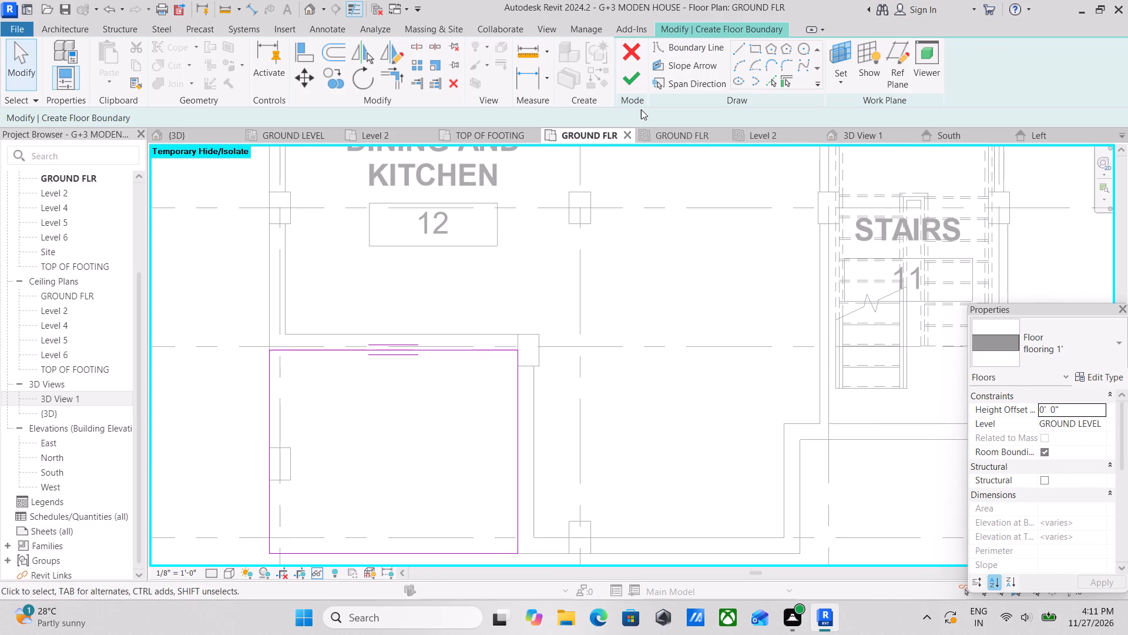
{"action": "left_click", "coordinate": [630, 81]}
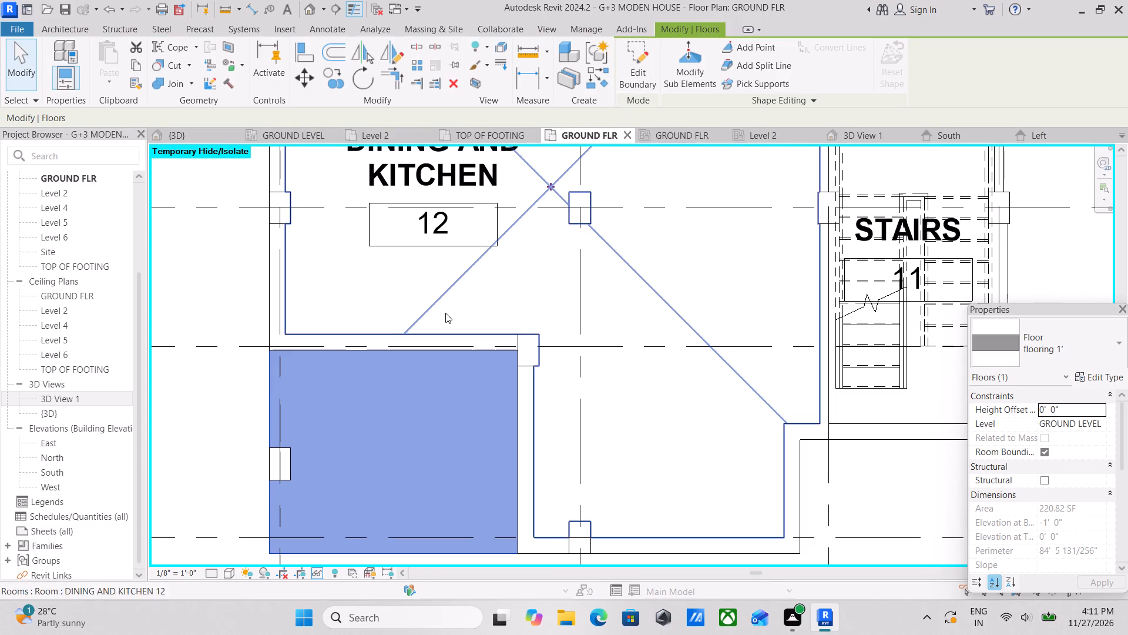
{"action": "scroll", "coordinate": [394, 396], "scroll_direction": "down", "scroll_amount": 3}
{"action": "key", "text": "Escape"}
{"action": "scroll", "coordinate": [394, 398], "scroll_direction": "down", "scroll_amount": 2}
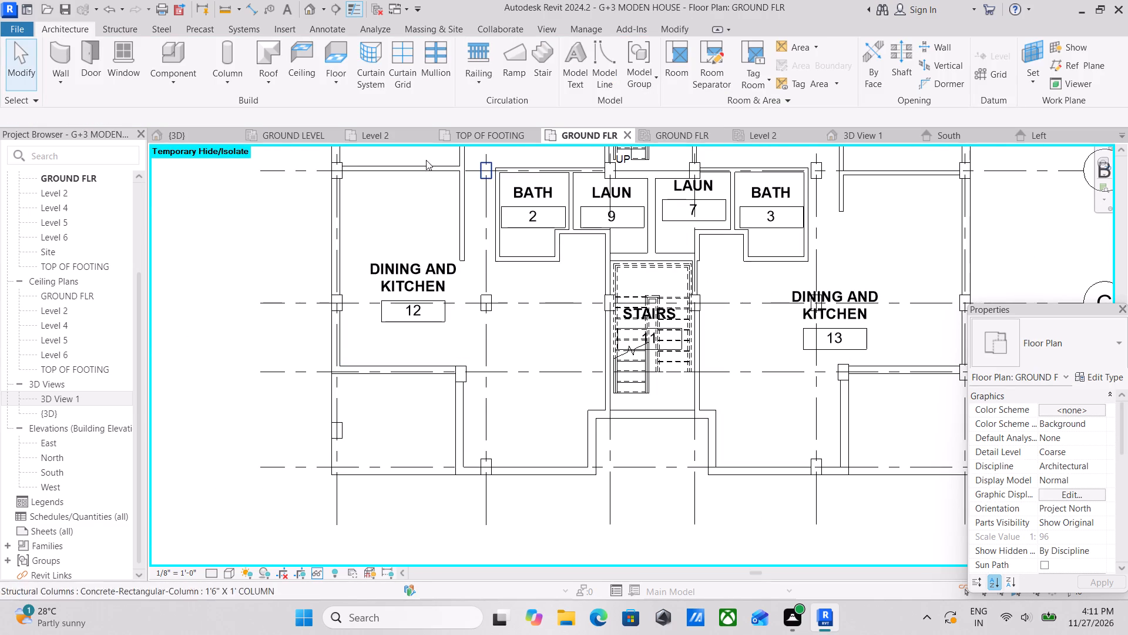
Examine the new corner floor slabs and the columns beside them up close in the default 3D view.
{"action": "left_click", "coordinate": [176, 131]}
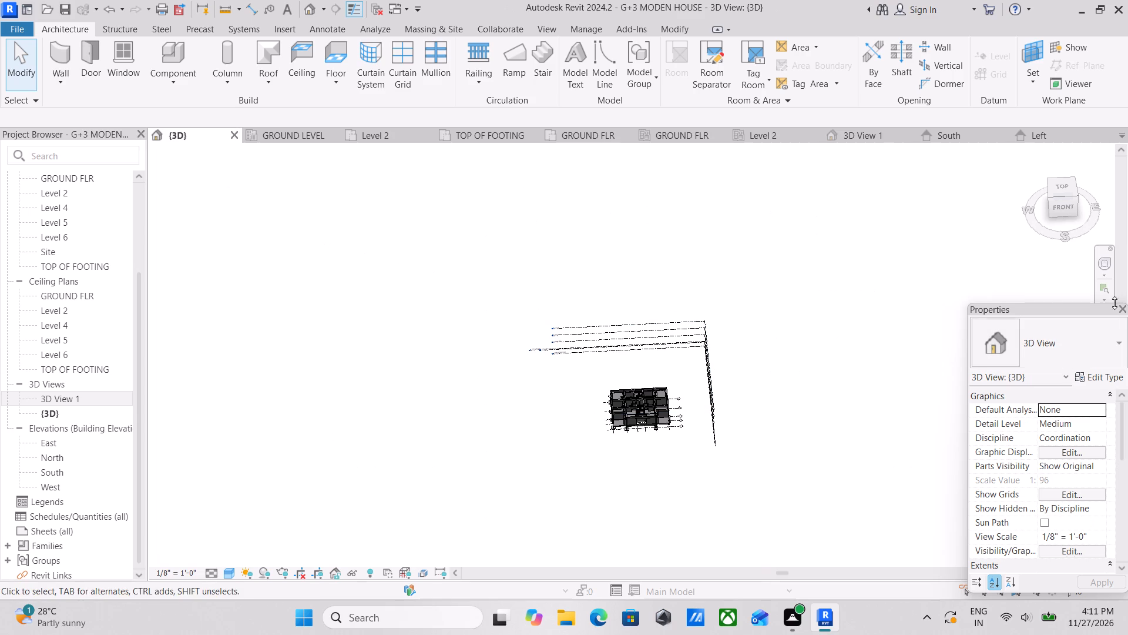
{"action": "scroll", "coordinate": [1127, 259], "scroll_direction": "up", "scroll_amount": 3}
{"action": "left_click", "coordinate": [1078, 197]}
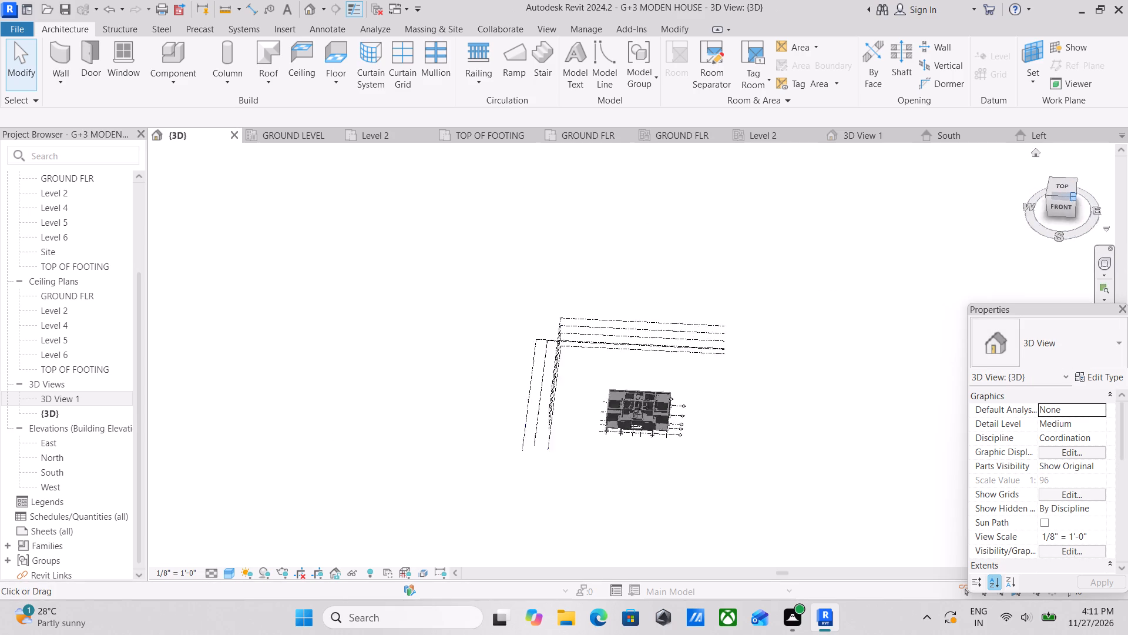
{"action": "scroll", "coordinate": [594, 522], "scroll_direction": "up", "scroll_amount": 3}
{"action": "scroll", "coordinate": [644, 457], "scroll_direction": "up", "scroll_amount": 3}
{"action": "key", "text": "Escape"}
{"action": "scroll", "coordinate": [646, 501], "scroll_direction": "up", "scroll_amount": 7}
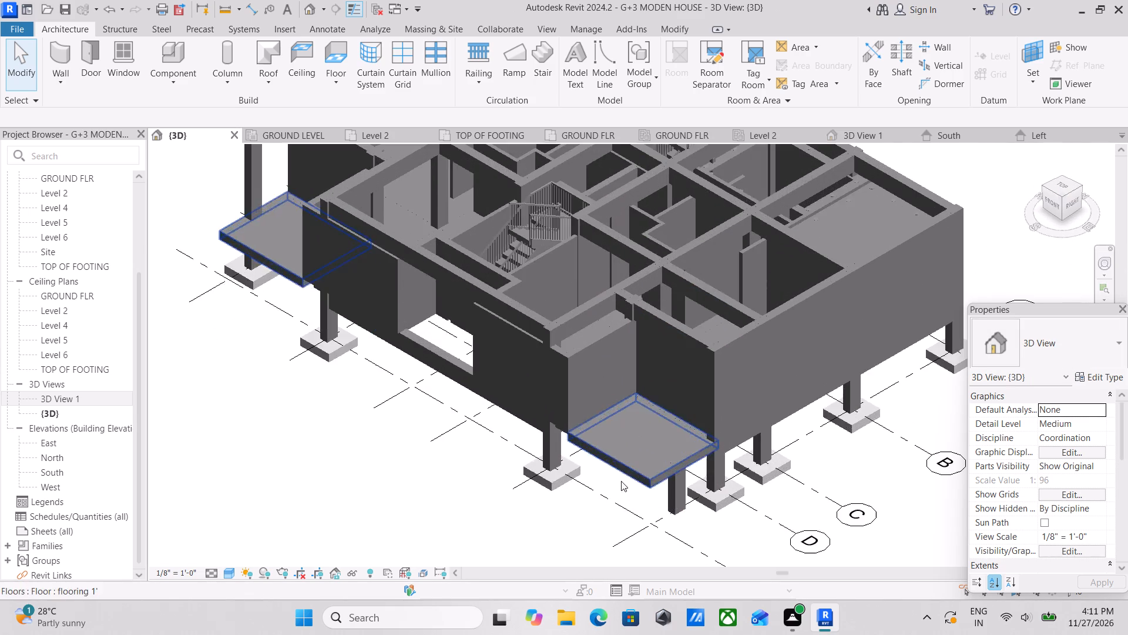
{"action": "scroll", "coordinate": [490, 416], "scroll_direction": "up", "scroll_amount": 2}
{"action": "middle_click_drag", "start_coordinate": [488, 416], "coordinate": [504, 451]}
{"action": "scroll", "coordinate": [650, 517], "scroll_direction": "down", "scroll_amount": 2}
{"action": "middle_click_drag", "start_coordinate": [650, 517], "coordinate": [620, 504]}
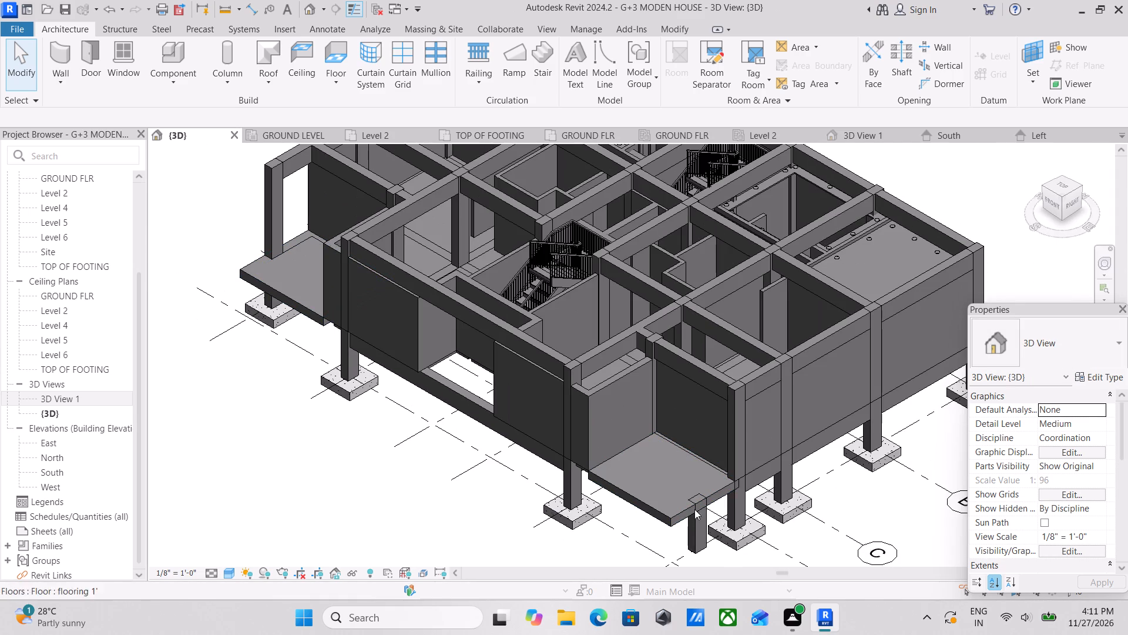
{"action": "middle_click_drag", "start_coordinate": [701, 529], "coordinate": [660, 477]}
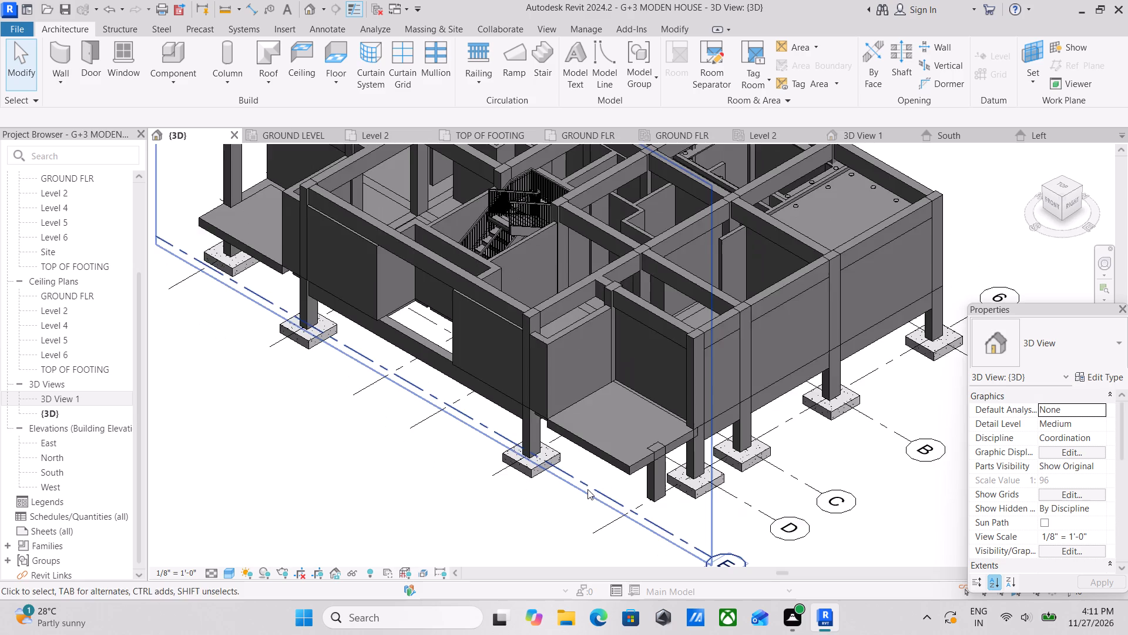
Examine the building with both corner slabs in 3D from the front, the west side and above.
{"action": "scroll", "coordinate": [587, 489], "scroll_direction": "down", "scroll_amount": 3}
{"action": "middle_click_drag", "start_coordinate": [587, 489], "coordinate": [742, 415], "text": "shift"}
{"action": "scroll", "coordinate": [742, 415], "scroll_direction": "down", "scroll_amount": 1}
{"action": "middle_click_drag", "start_coordinate": [699, 439], "coordinate": [727, 413], "text": "shift"}
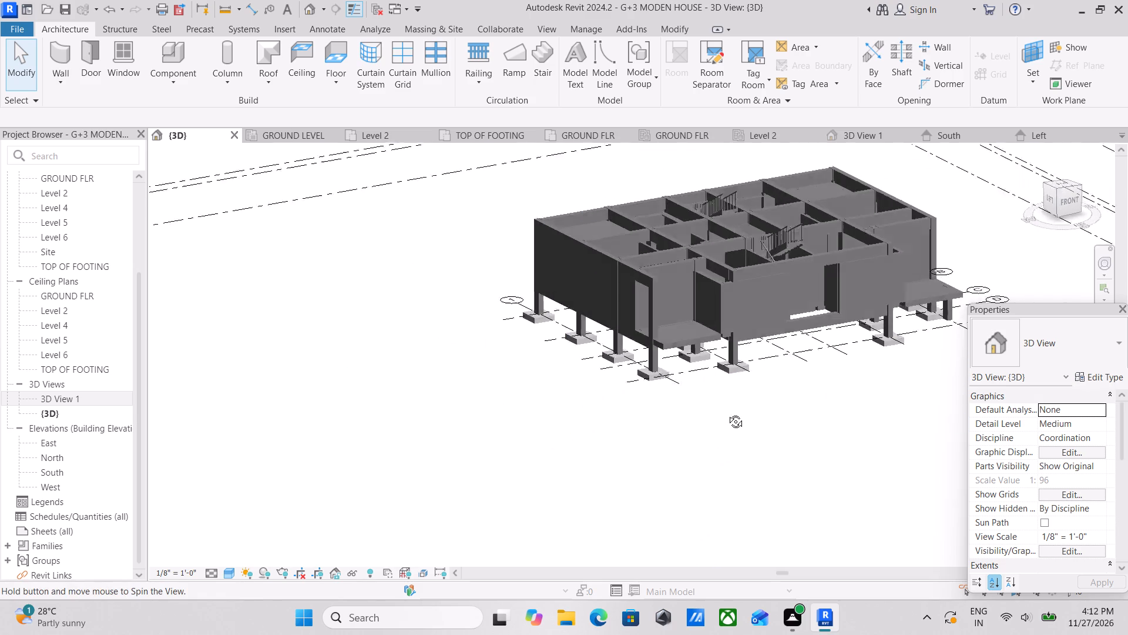
{"action": "middle_click_drag", "start_coordinate": [727, 413], "coordinate": [739, 408], "text": "shift"}
{"action": "middle_click_drag", "start_coordinate": [739, 408], "coordinate": [616, 425], "text": "shift"}
{"action": "middle_click_drag", "start_coordinate": [613, 426], "coordinate": [623, 448], "text": "shift"}
{"action": "scroll", "coordinate": [623, 448], "scroll_direction": "up", "scroll_amount": 1}
{"action": "middle_click_drag", "start_coordinate": [624, 448], "coordinate": [644, 485], "text": "shift"}
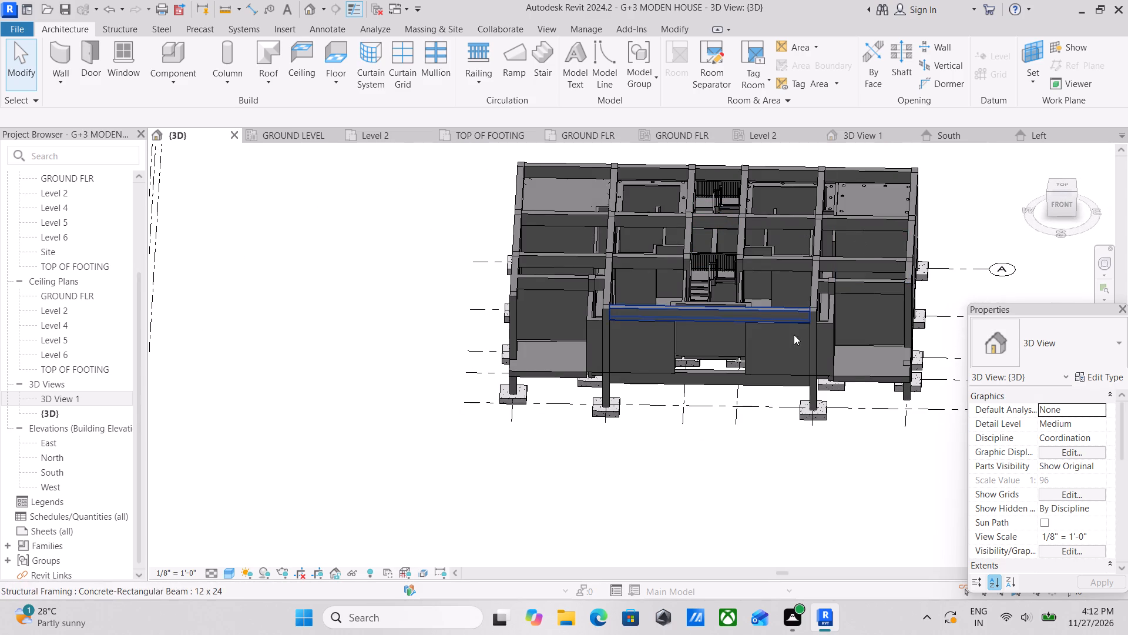
{"action": "middle_click_drag", "start_coordinate": [747, 352], "coordinate": [738, 508], "text": "shift"}
{"action": "scroll", "coordinate": [673, 364], "scroll_direction": "up", "scroll_amount": 1, "text": "shift"}
{"action": "middle_click_drag", "start_coordinate": [671, 369], "coordinate": [678, 431], "text": "shift"}
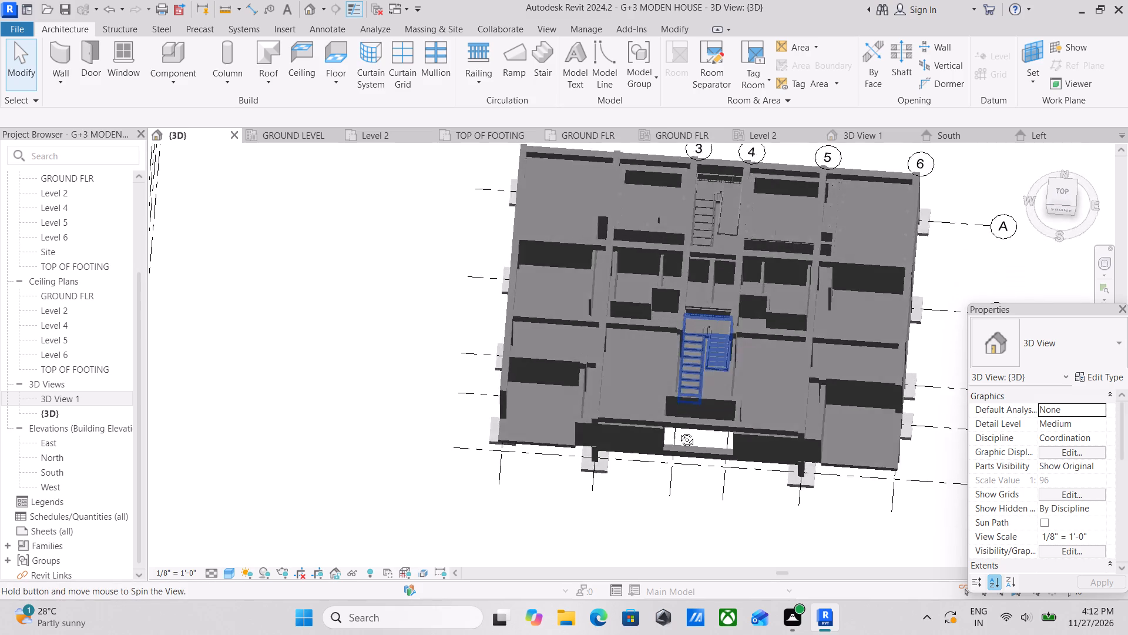
{"action": "middle_click_drag", "start_coordinate": [678, 431], "coordinate": [687, 467], "text": "shift"}
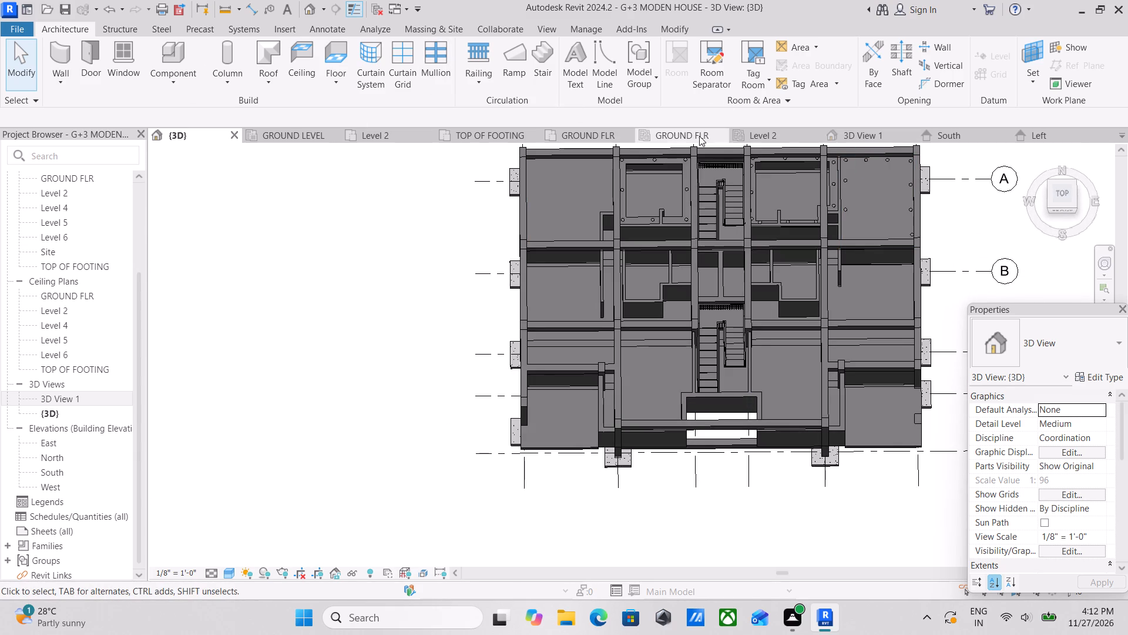
Open the GROUND FLR floor plan at the entrance recess below STAIRS 11.
{"action": "left_click", "coordinate": [560, 131]}
{"action": "middle_click_drag", "start_coordinate": [663, 437], "coordinate": [660, 386]}
{"action": "scroll", "coordinate": [636, 391], "scroll_direction": "up", "scroll_amount": 2}
{"action": "middle_click_drag", "start_coordinate": [645, 340], "coordinate": [604, 378]}
{"action": "scroll", "coordinate": [604, 378], "scroll_direction": "up", "scroll_amount": 1}
{"action": "scroll", "coordinate": [611, 429], "scroll_direction": "up", "scroll_amount": 1}
{"action": "middle_click_drag", "start_coordinate": [611, 429], "coordinate": [586, 452]}
{"action": "scroll", "coordinate": [592, 444], "scroll_direction": "down", "scroll_amount": 1}
{"action": "middle_click_drag", "start_coordinate": [592, 444], "coordinate": [622, 439]}
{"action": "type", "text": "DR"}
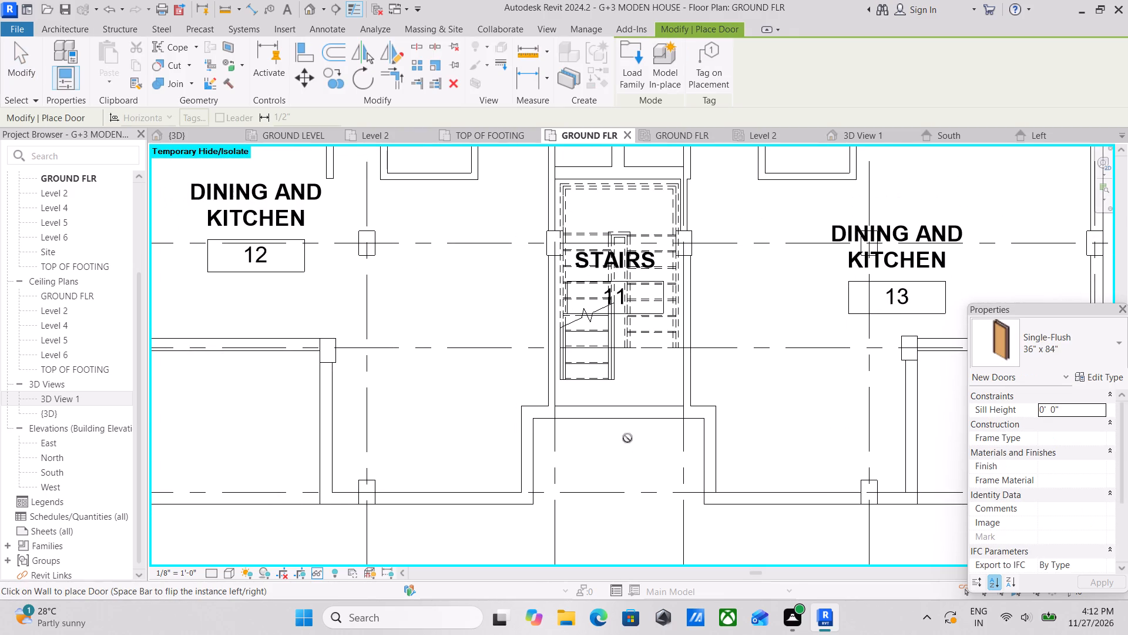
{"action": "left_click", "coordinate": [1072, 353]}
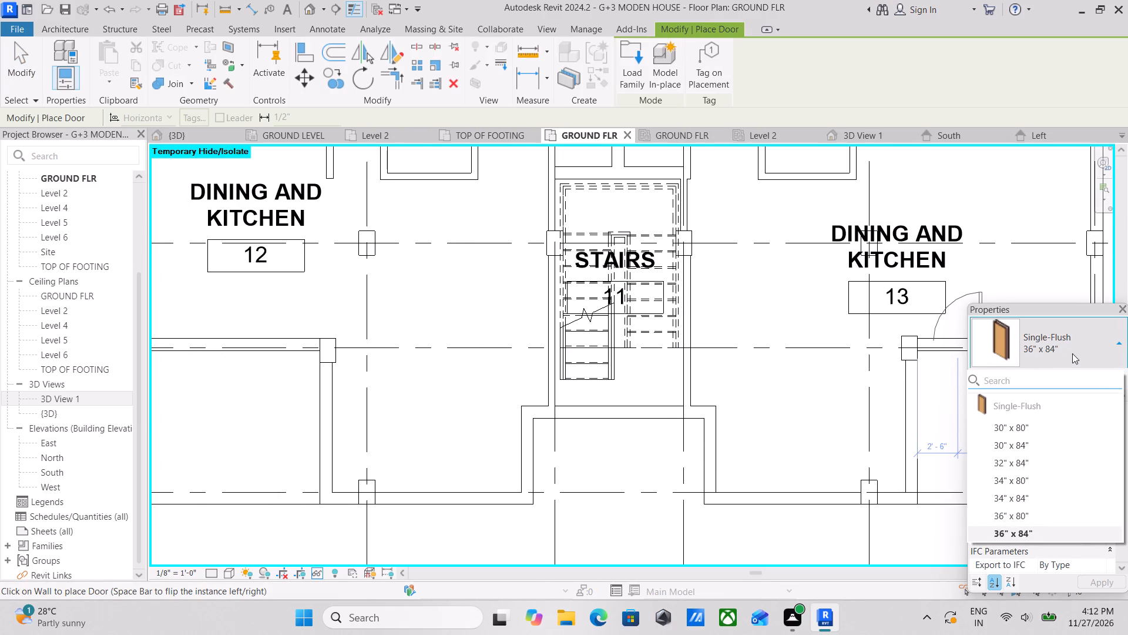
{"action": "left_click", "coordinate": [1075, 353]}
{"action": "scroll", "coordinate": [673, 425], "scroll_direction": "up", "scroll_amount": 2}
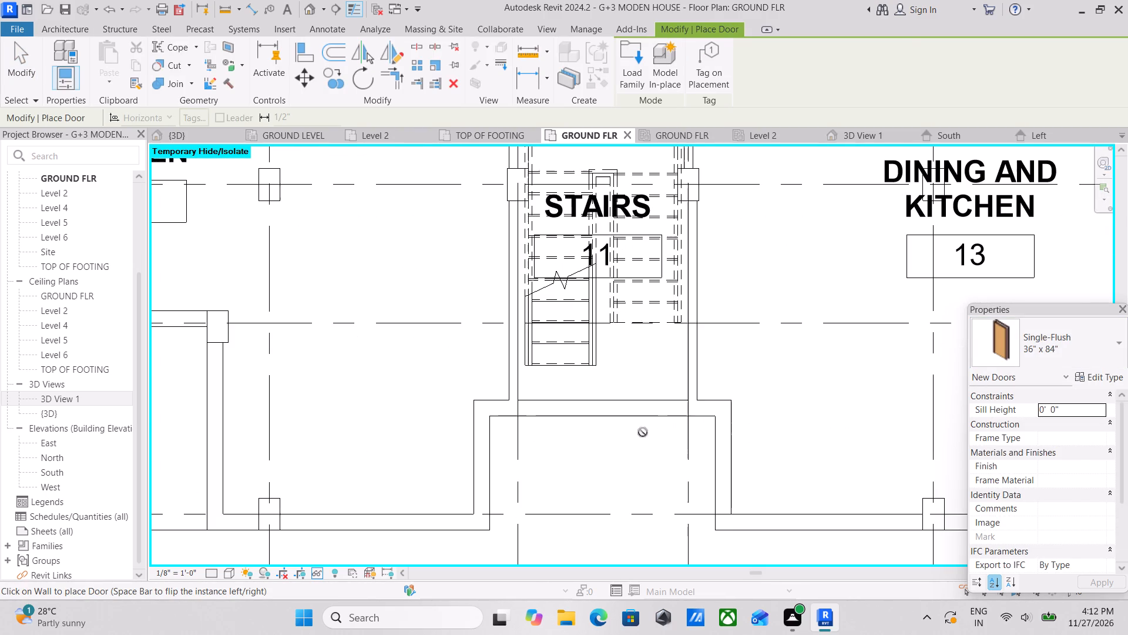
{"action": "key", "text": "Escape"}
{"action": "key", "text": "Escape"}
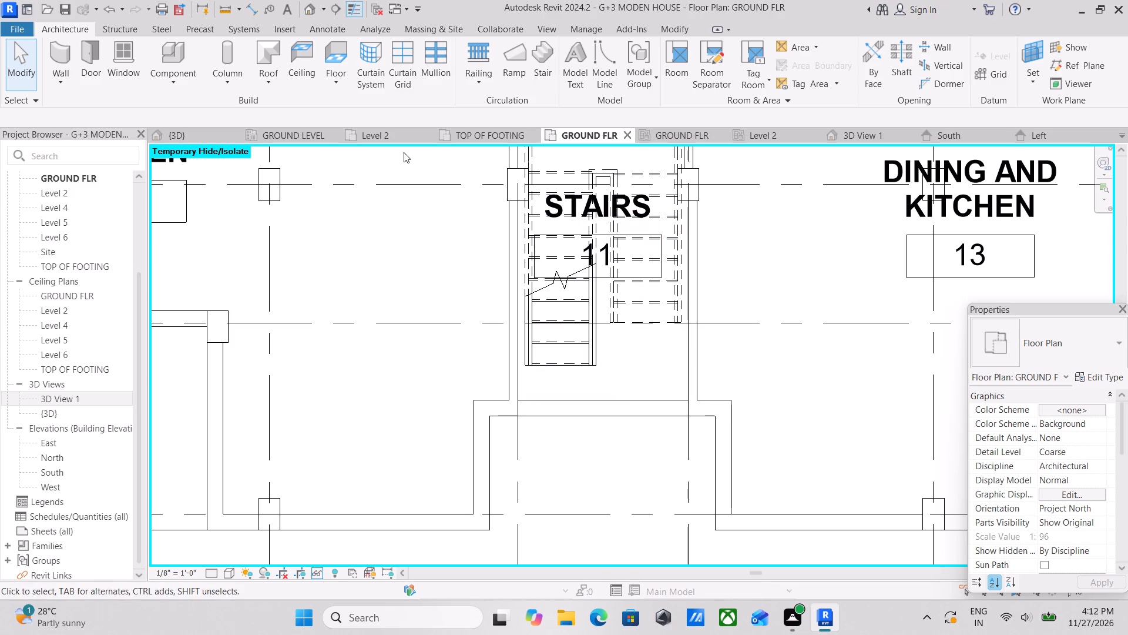
From the Door command, start loading a family and browse the US library to the Residential folder inside Doors.
{"action": "type", "text": "DR"}
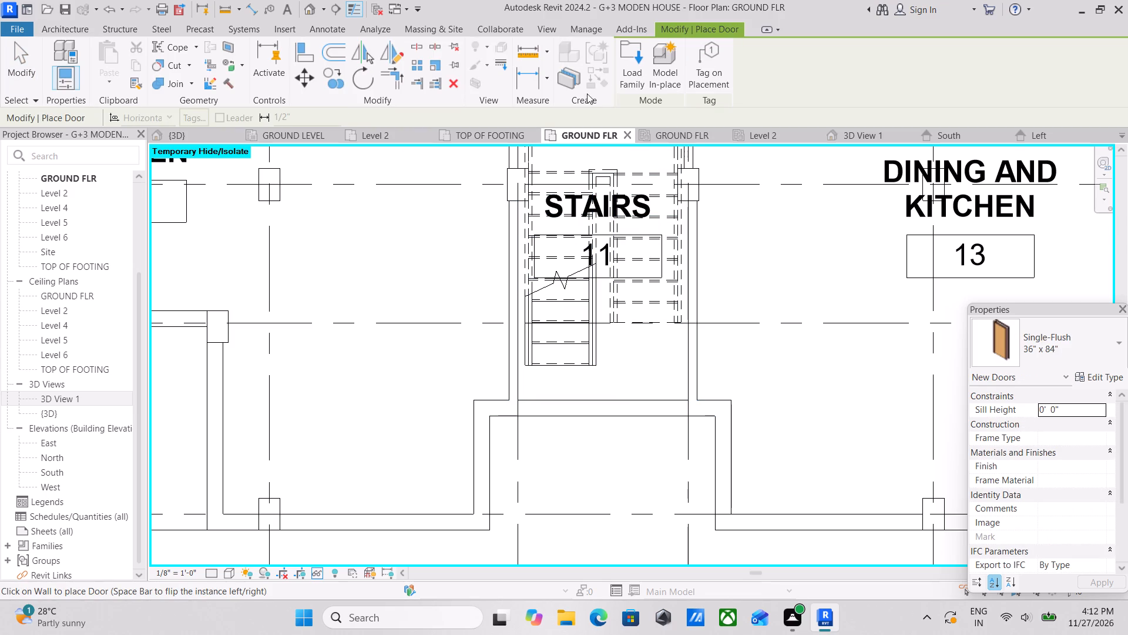
{"action": "left_click", "coordinate": [631, 60]}
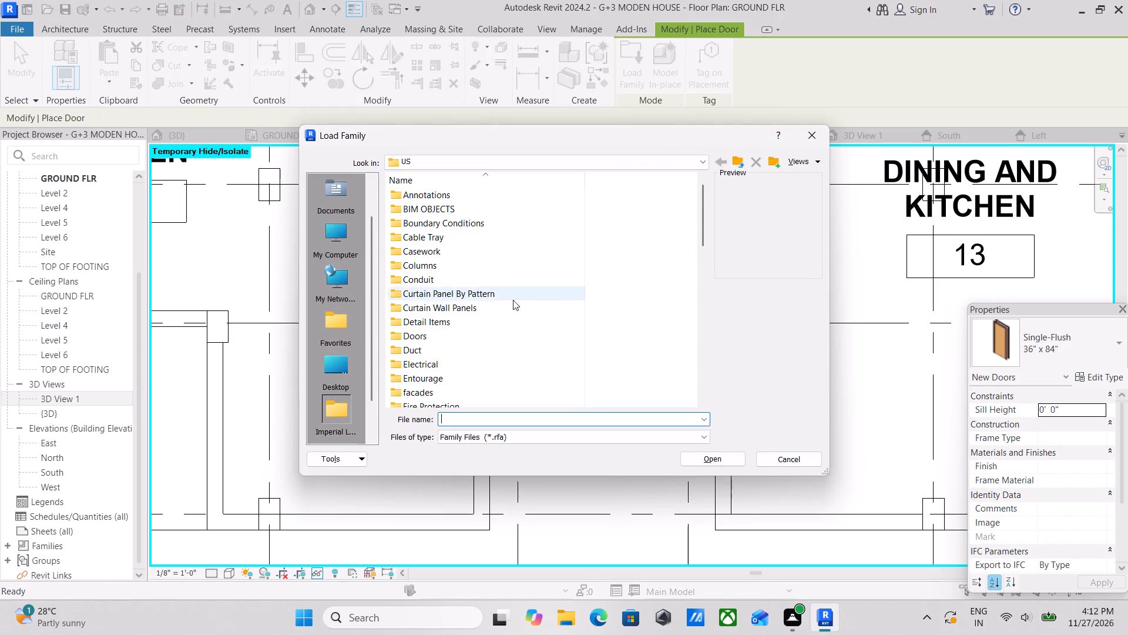
{"action": "scroll", "coordinate": [502, 306], "scroll_direction": "down", "scroll_amount": 7}
{"action": "scroll", "coordinate": [445, 324], "scroll_direction": "down", "scroll_amount": 3}
{"action": "scroll", "coordinate": [535, 291], "scroll_direction": "down", "scroll_amount": 1}
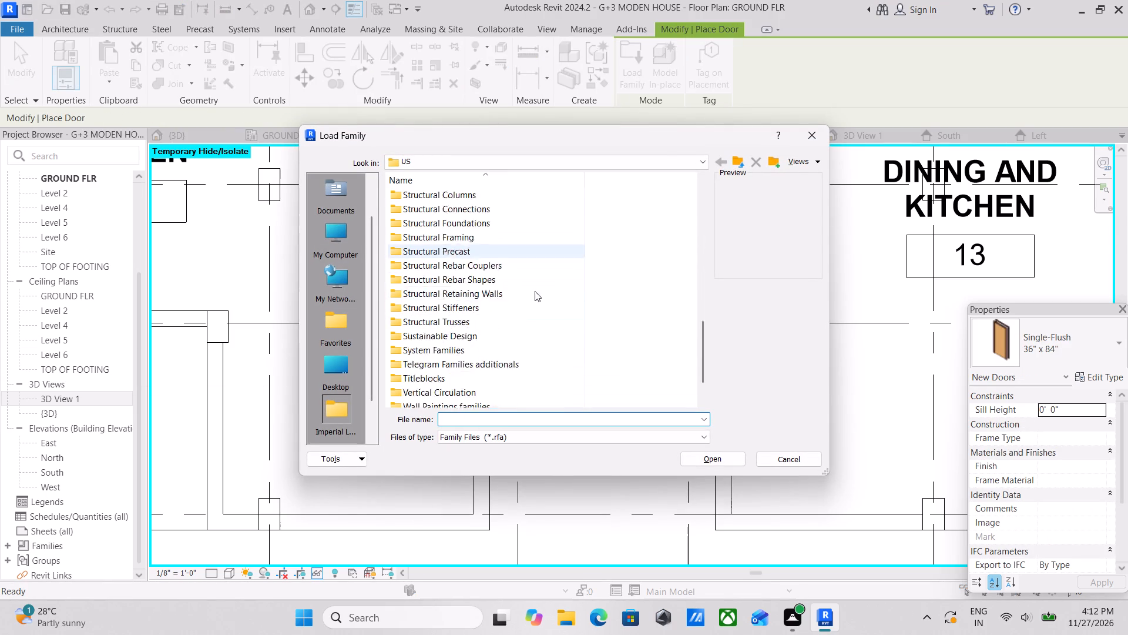
{"action": "scroll", "coordinate": [535, 291], "scroll_direction": "down", "scroll_amount": 3}
{"action": "scroll", "coordinate": [464, 326], "scroll_direction": "up", "scroll_amount": 3}
{"action": "scroll", "coordinate": [401, 268], "scroll_direction": "up", "scroll_amount": 11}
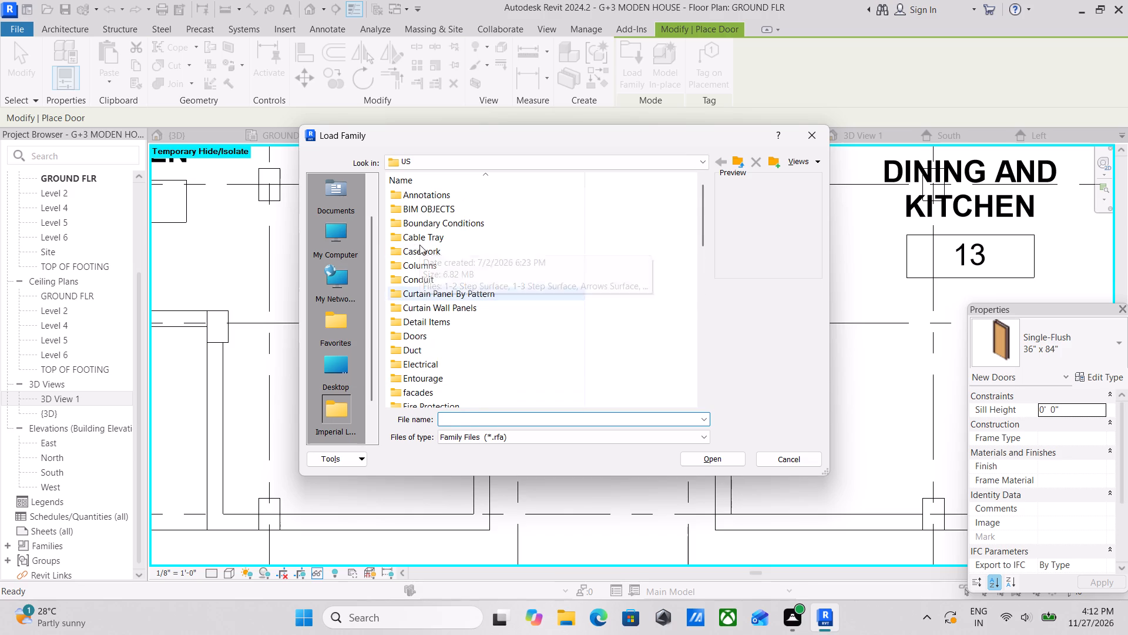
{"action": "scroll", "coordinate": [427, 324], "scroll_direction": "down", "scroll_amount": 2}
{"action": "scroll", "coordinate": [424, 325], "scroll_direction": "up", "scroll_amount": 1}
{"action": "double_click", "coordinate": [456, 289]}
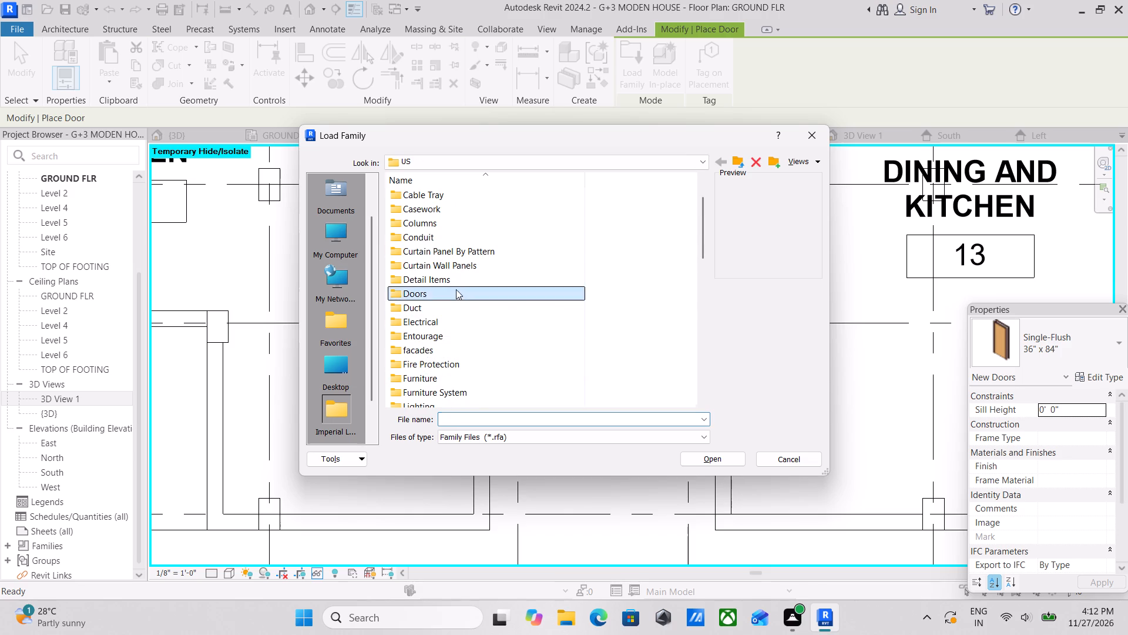
{"action": "left_click", "coordinate": [468, 235]}
{"action": "left_click", "coordinate": [475, 259]}
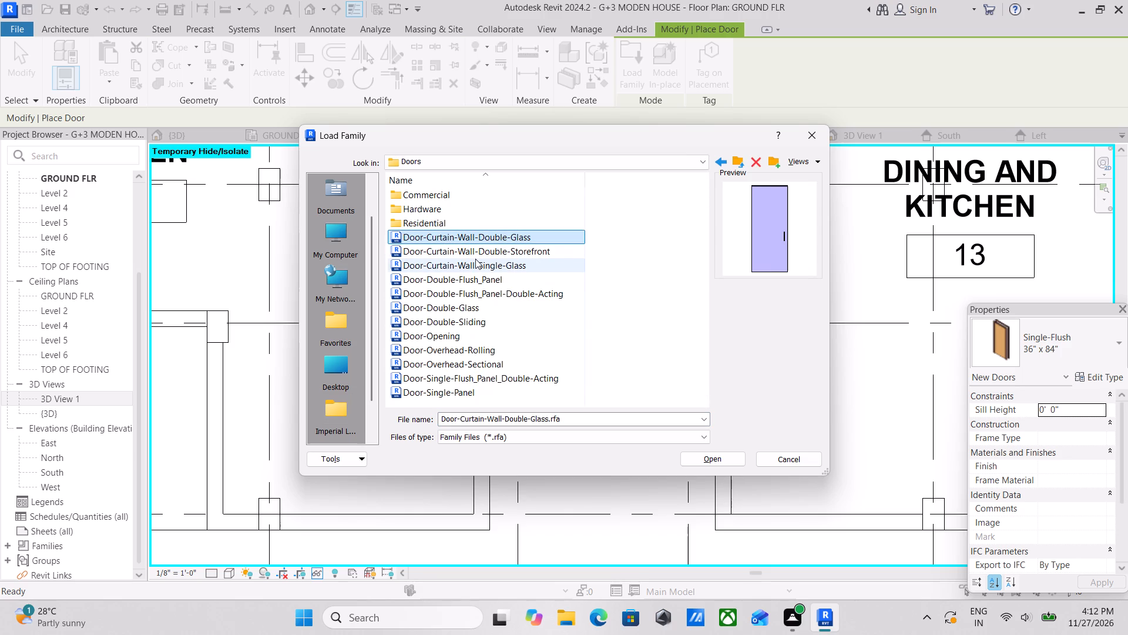
{"action": "double_click", "coordinate": [437, 221]}
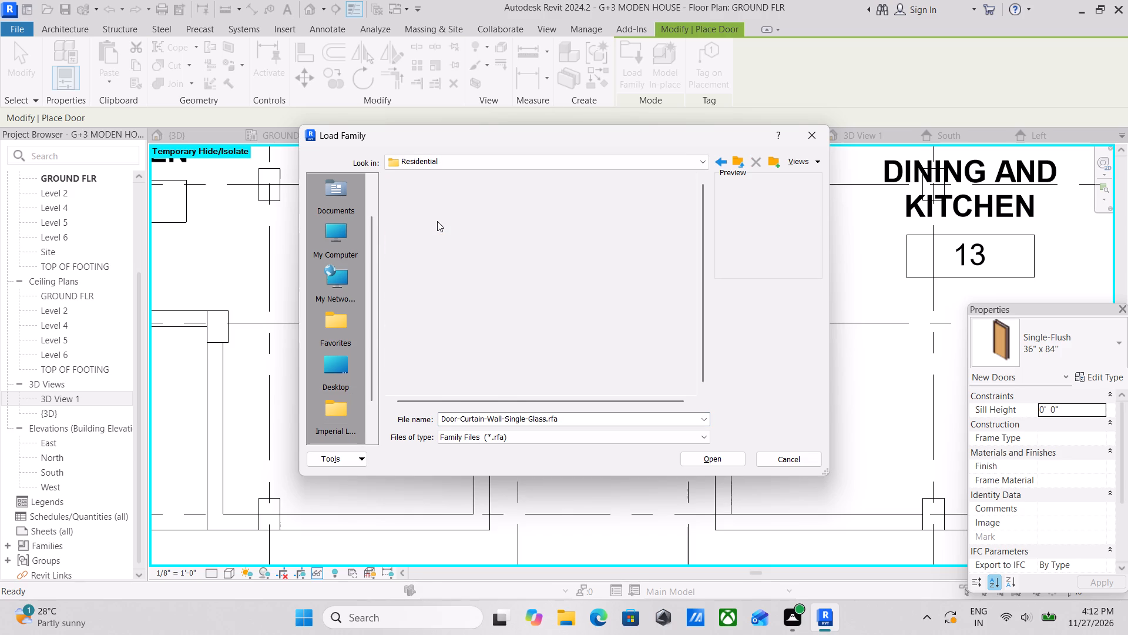
Examine the previews of the residential door families, especially the single interior wood doors.
{"action": "left_click", "coordinate": [437, 221]}
{"action": "left_click", "coordinate": [461, 264]}
{"action": "scroll", "coordinate": [472, 303], "scroll_direction": "down", "scroll_amount": 2}
{"action": "left_click", "coordinate": [485, 342]}
{"action": "scroll", "coordinate": [484, 360], "scroll_direction": "down", "scroll_amount": 4}
{"action": "left_click", "coordinate": [521, 392]}
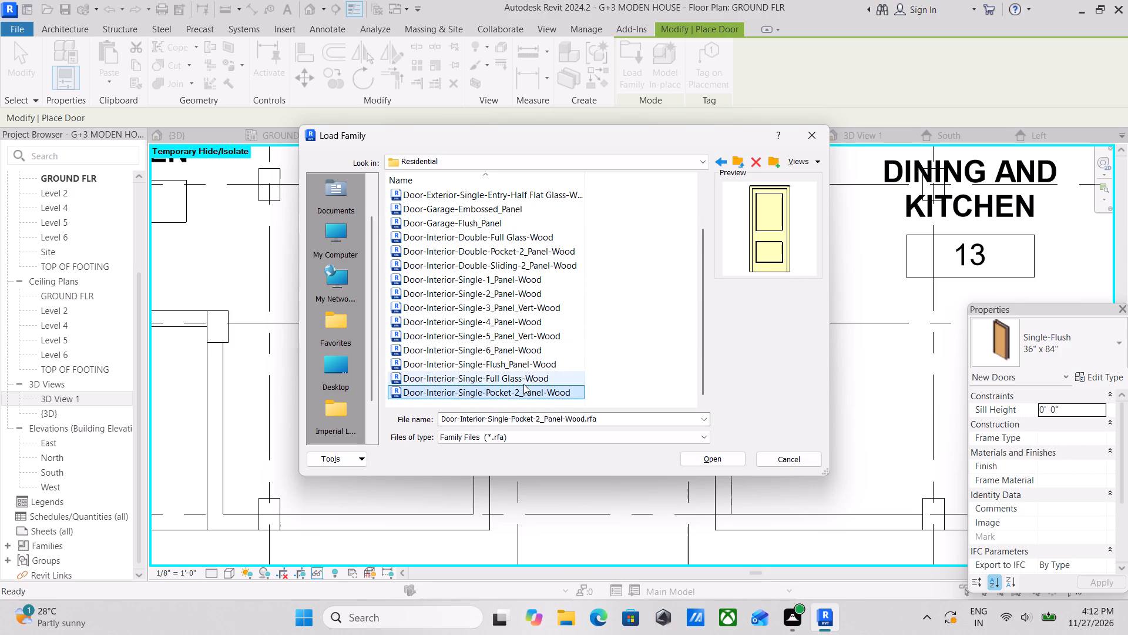
{"action": "left_click", "coordinate": [523, 384]}
{"action": "left_click", "coordinate": [529, 366]}
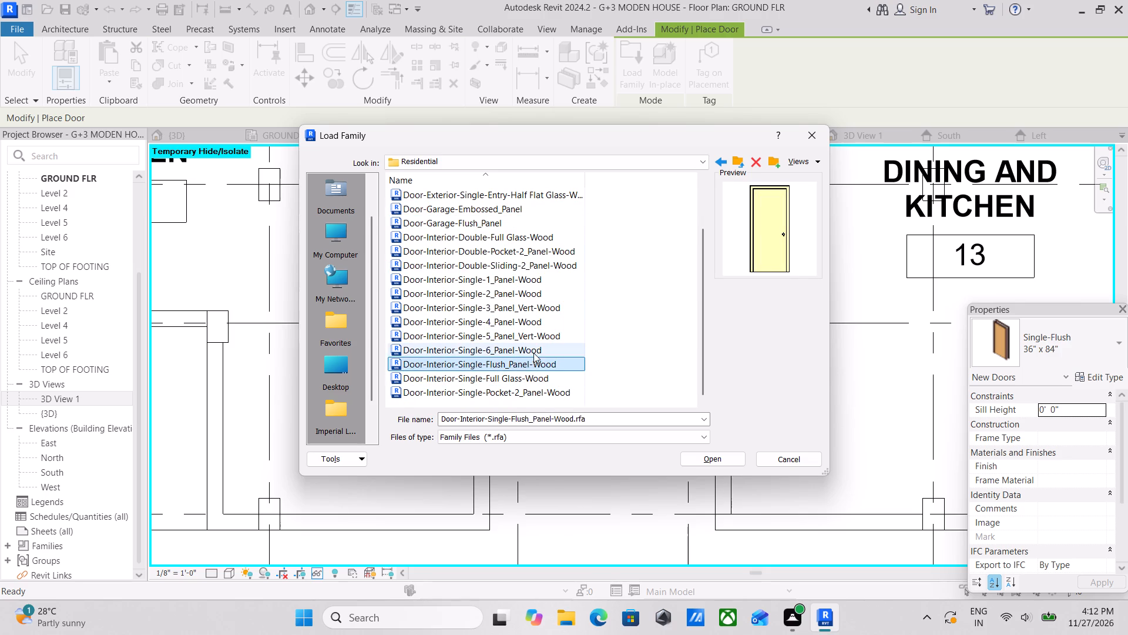
{"action": "left_click", "coordinate": [532, 349]}
{"action": "left_click", "coordinate": [528, 329]}
{"action": "left_click", "coordinate": [529, 367]}
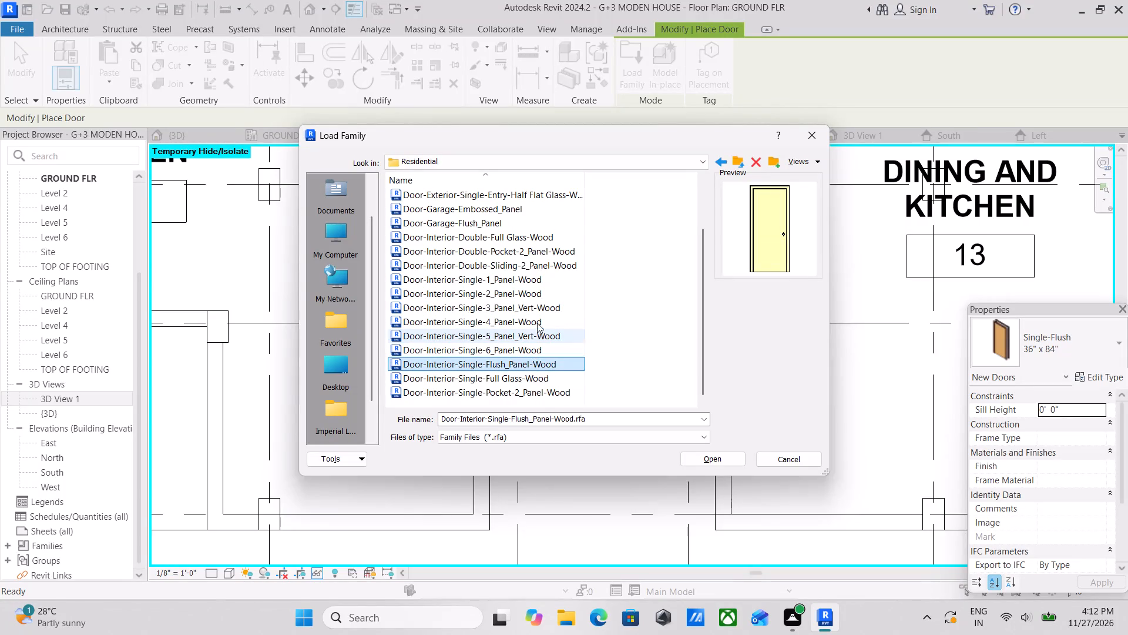
Load the Door-Interior-Double-Full Glass-Wood family with its 60" x 80" type.
{"action": "left_click", "coordinate": [496, 255]}
{"action": "left_click", "coordinate": [495, 242]}
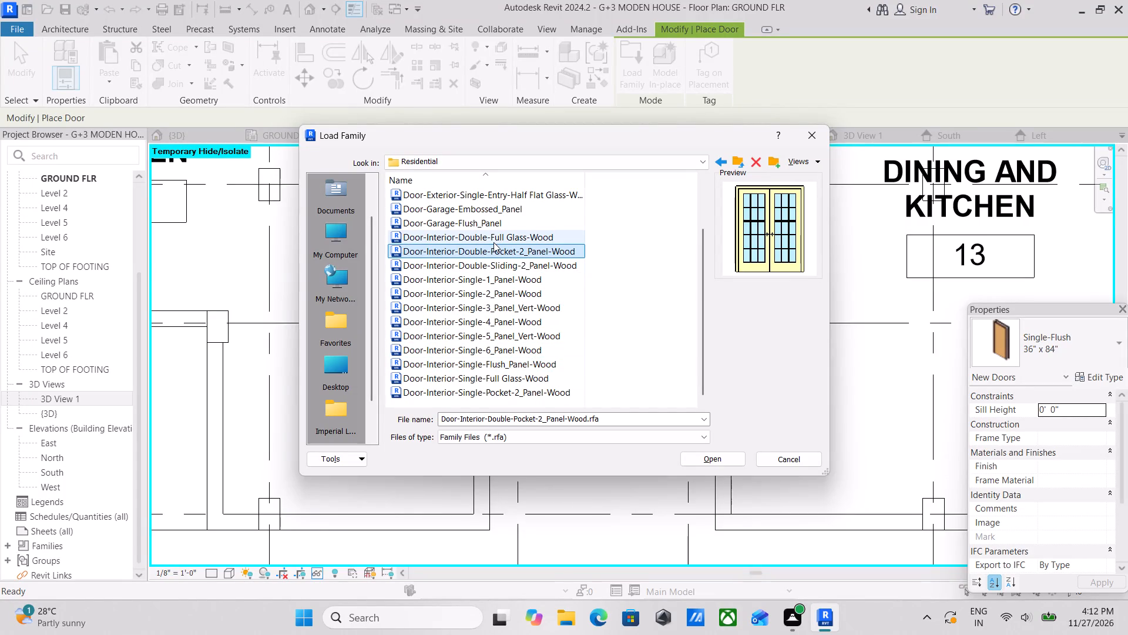
{"action": "left_click", "coordinate": [719, 457]}
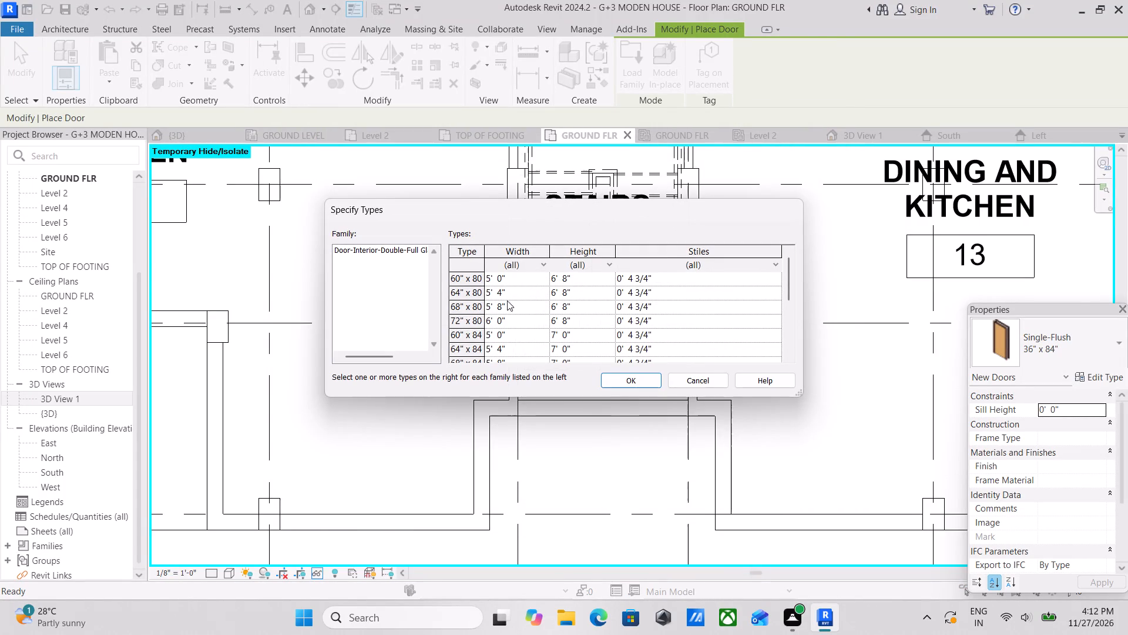
{"action": "left_click", "coordinate": [502, 277]}
{"action": "left_click", "coordinate": [650, 386]}
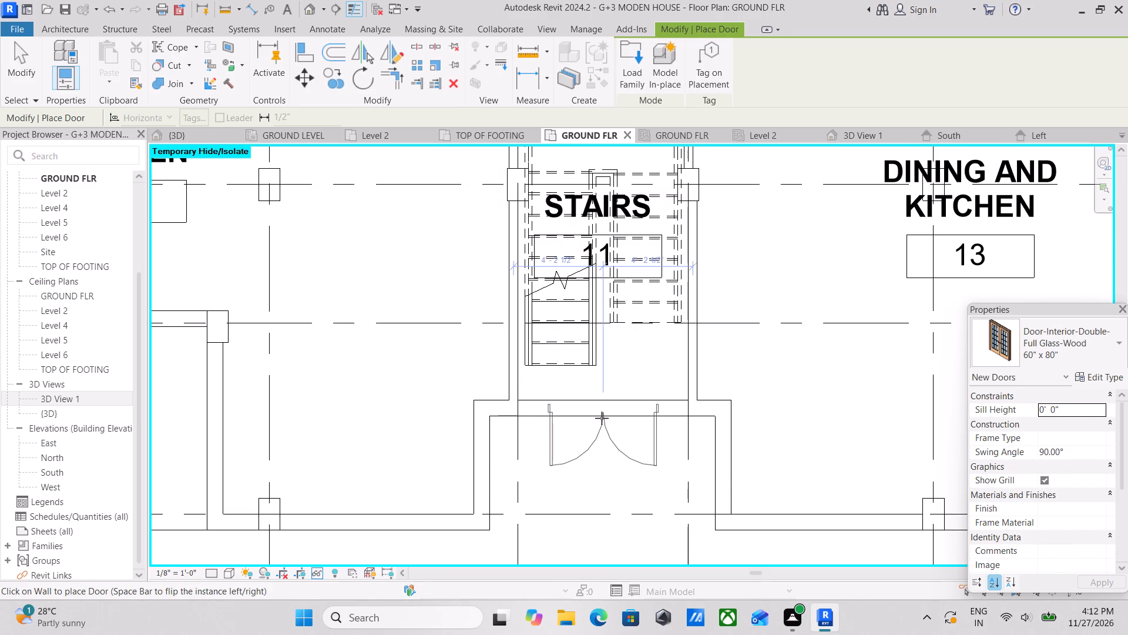
Place the 60" x 80" double glass door centred in the entrance wall below STAIRS 11, 4' 2 1/2" to each side, swinging outward.
{"action": "left_click", "coordinate": [604, 418]}
{"action": "scroll", "coordinate": [604, 418], "scroll_direction": "down", "scroll_amount": 4}
{"action": "middle_click_drag", "start_coordinate": [604, 418], "coordinate": [647, 487]}
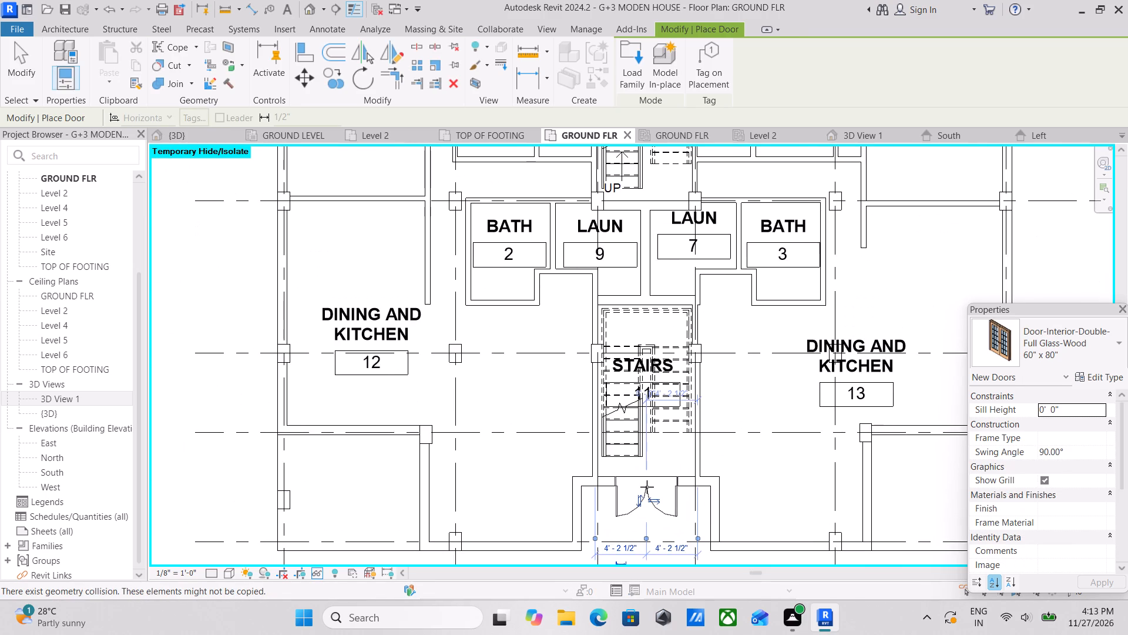
{"action": "key", "text": "Escape"}
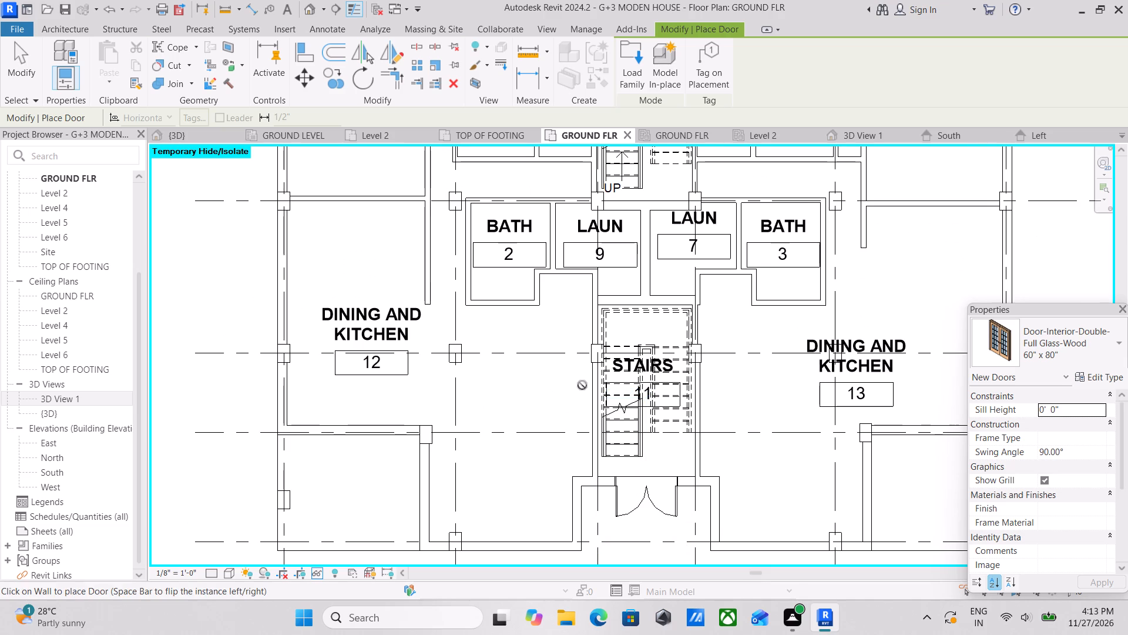
{"action": "key", "text": "Escape"}
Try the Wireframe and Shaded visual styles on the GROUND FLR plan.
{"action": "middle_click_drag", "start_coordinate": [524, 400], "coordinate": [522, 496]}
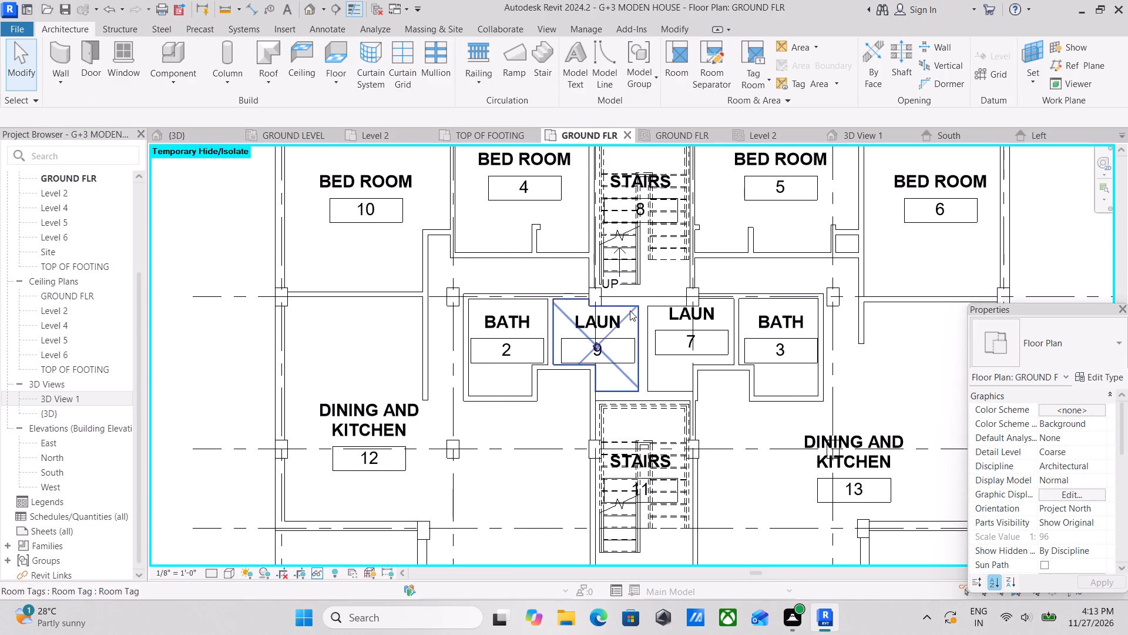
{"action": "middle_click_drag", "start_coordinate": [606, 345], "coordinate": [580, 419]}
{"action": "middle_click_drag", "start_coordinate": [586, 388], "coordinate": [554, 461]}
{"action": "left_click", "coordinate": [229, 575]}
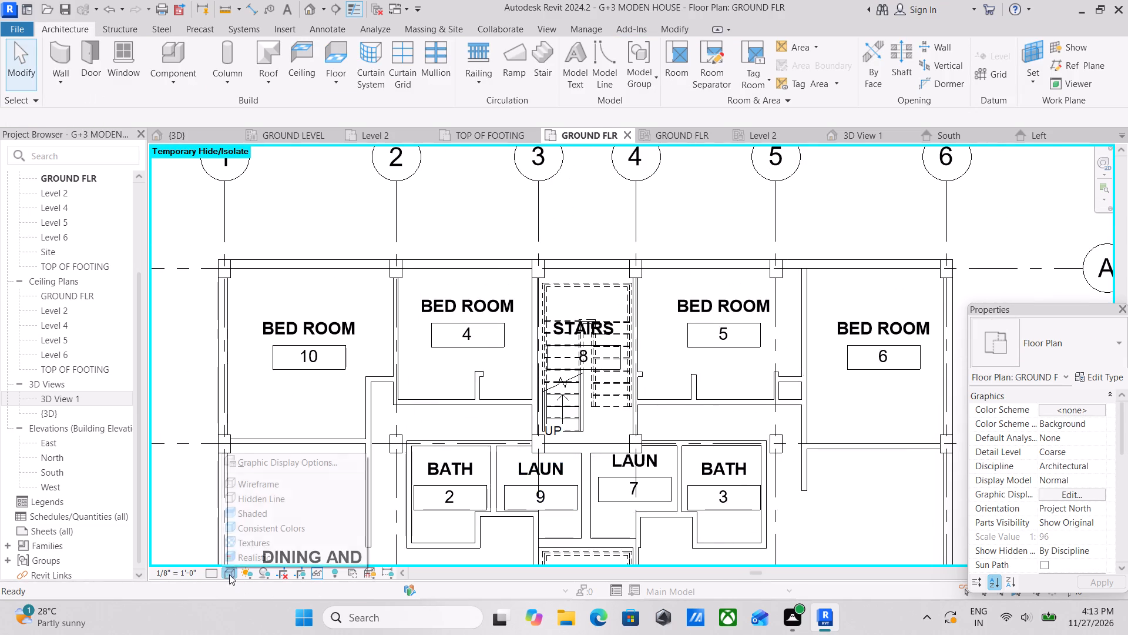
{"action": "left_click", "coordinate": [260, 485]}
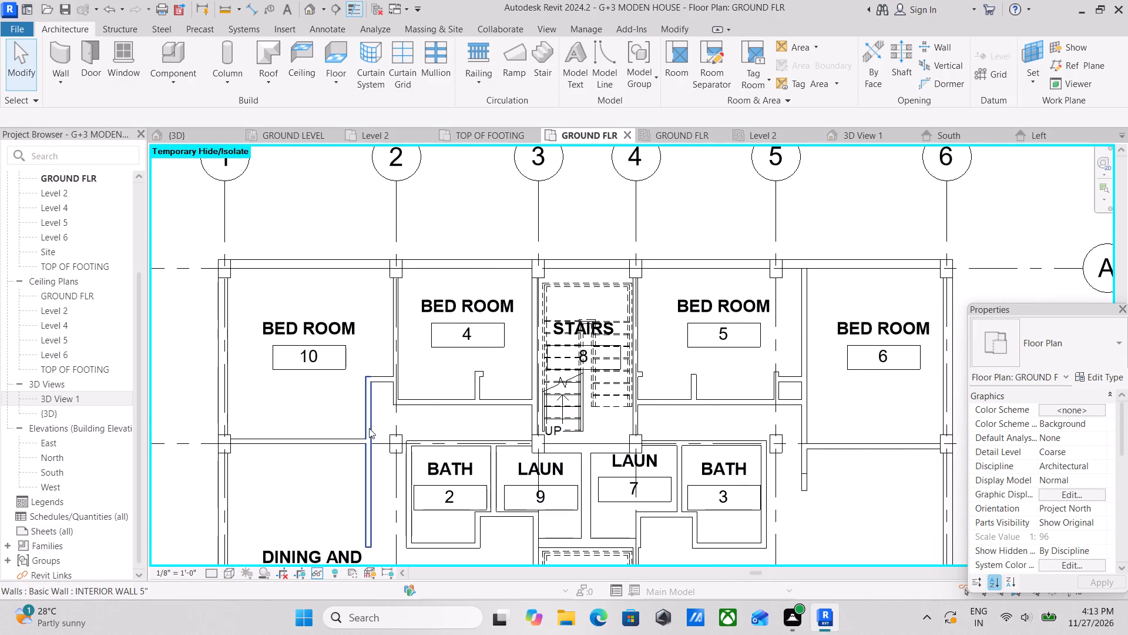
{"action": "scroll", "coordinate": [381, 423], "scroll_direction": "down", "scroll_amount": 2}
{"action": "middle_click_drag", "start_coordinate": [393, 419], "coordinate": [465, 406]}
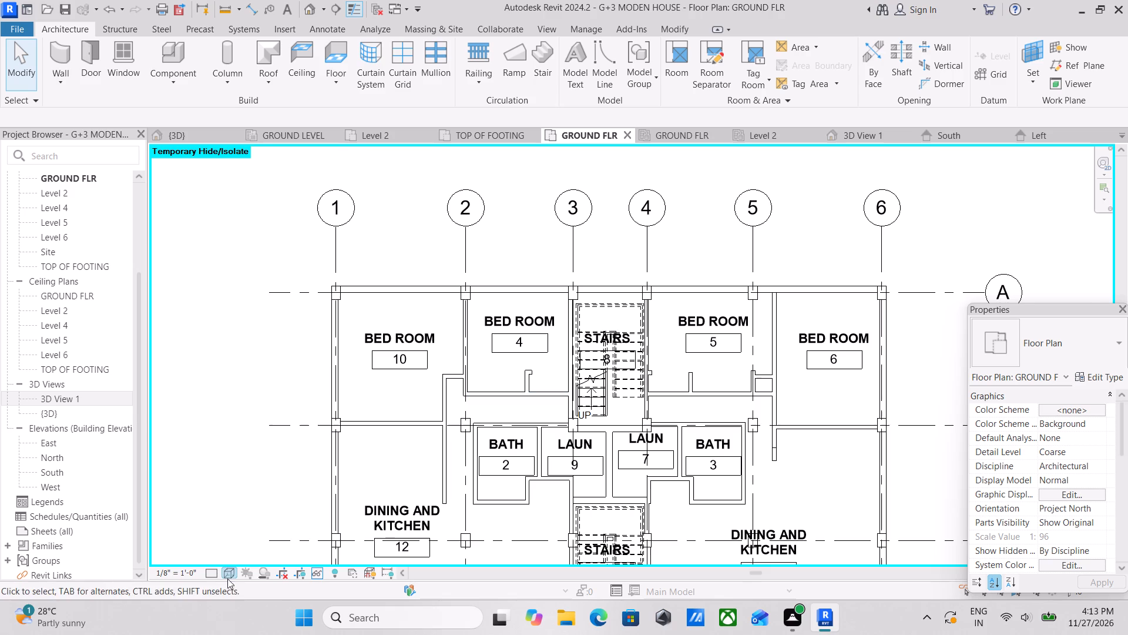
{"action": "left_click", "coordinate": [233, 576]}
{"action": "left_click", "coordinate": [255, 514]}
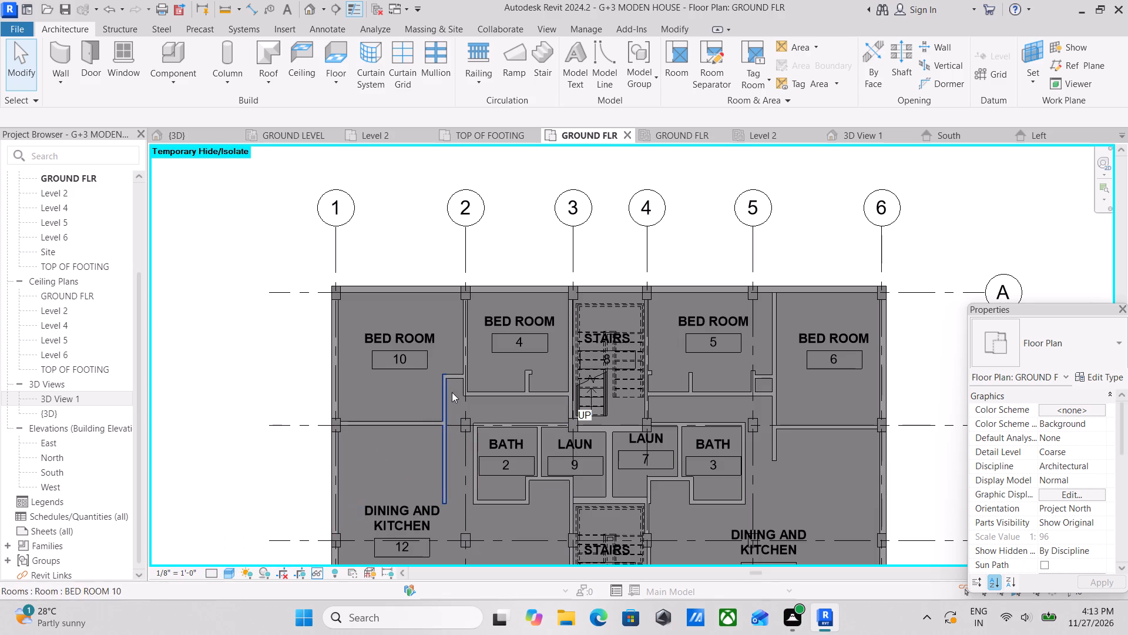
Reset the temporary hide/isolate in the GROUND FLR plan and set its visual style to Wireframe.
{"action": "scroll", "coordinate": [566, 223], "scroll_direction": "up", "scroll_amount": 2}
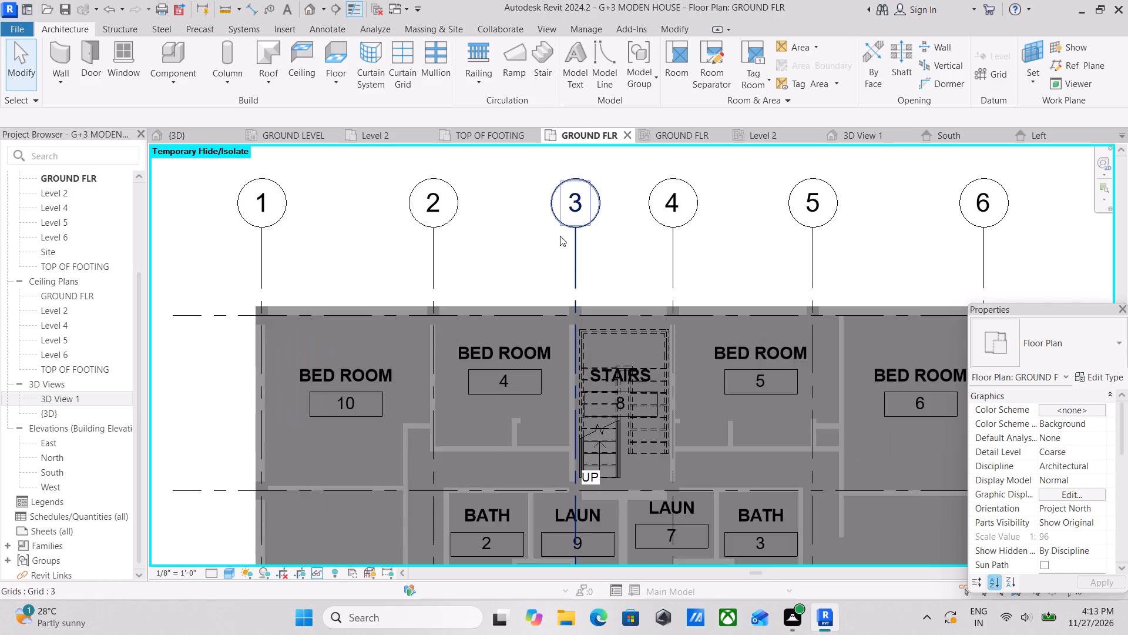
{"action": "scroll", "coordinate": [461, 234], "scroll_direction": "up", "scroll_amount": 2}
{"action": "type", "text": "HR"}
{"action": "scroll", "coordinate": [504, 249], "scroll_direction": "down", "scroll_amount": 3}
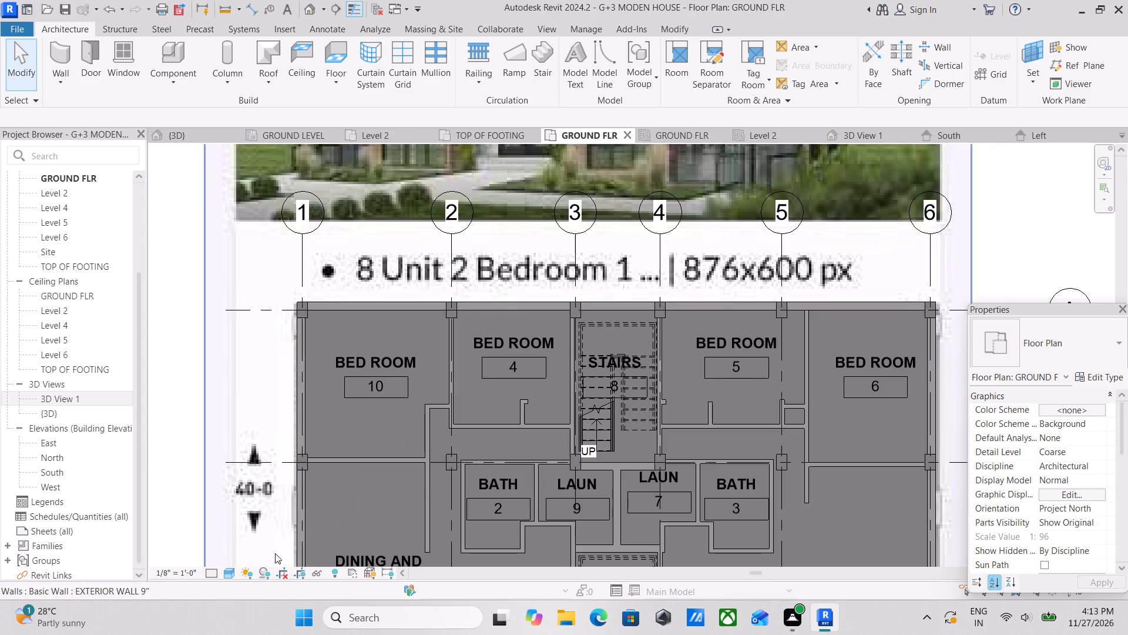
{"action": "left_click", "coordinate": [229, 571]}
{"action": "left_click", "coordinate": [244, 484]}
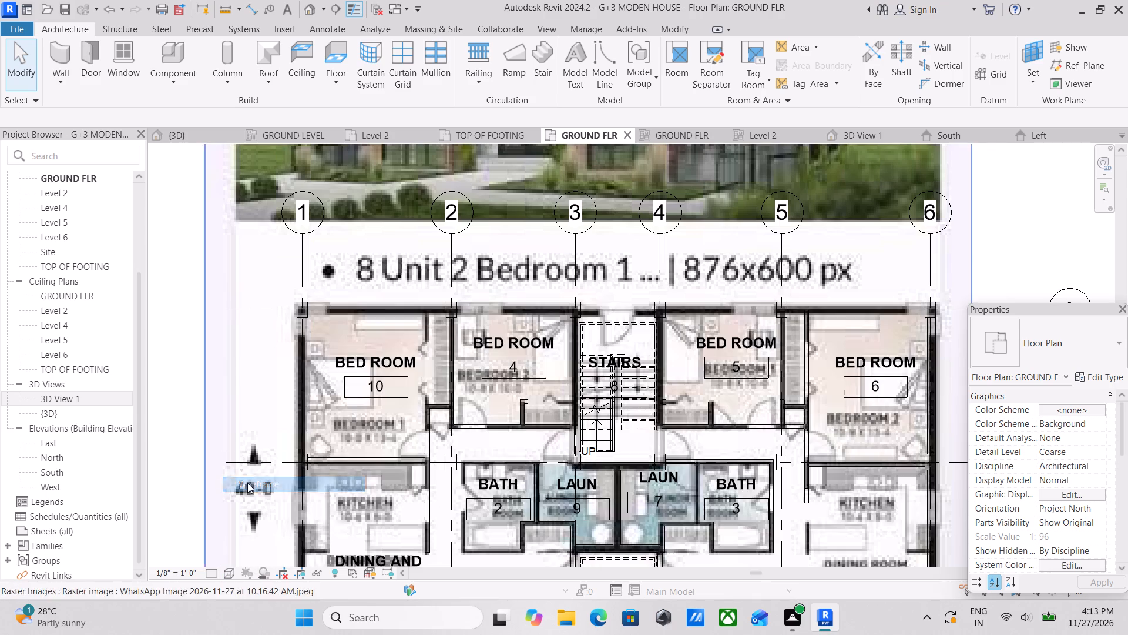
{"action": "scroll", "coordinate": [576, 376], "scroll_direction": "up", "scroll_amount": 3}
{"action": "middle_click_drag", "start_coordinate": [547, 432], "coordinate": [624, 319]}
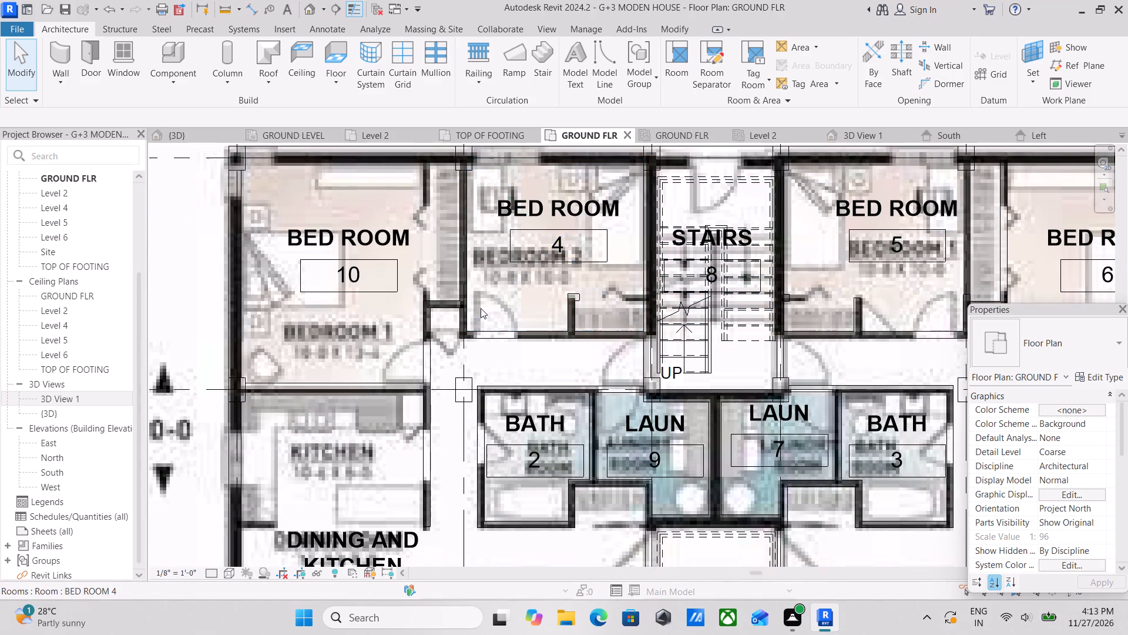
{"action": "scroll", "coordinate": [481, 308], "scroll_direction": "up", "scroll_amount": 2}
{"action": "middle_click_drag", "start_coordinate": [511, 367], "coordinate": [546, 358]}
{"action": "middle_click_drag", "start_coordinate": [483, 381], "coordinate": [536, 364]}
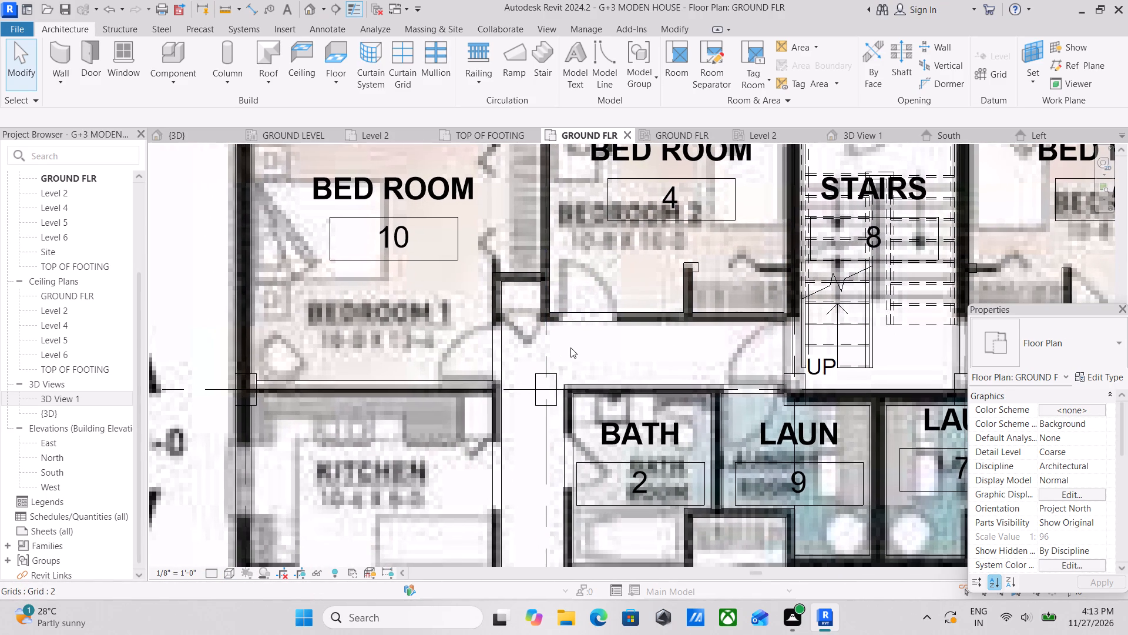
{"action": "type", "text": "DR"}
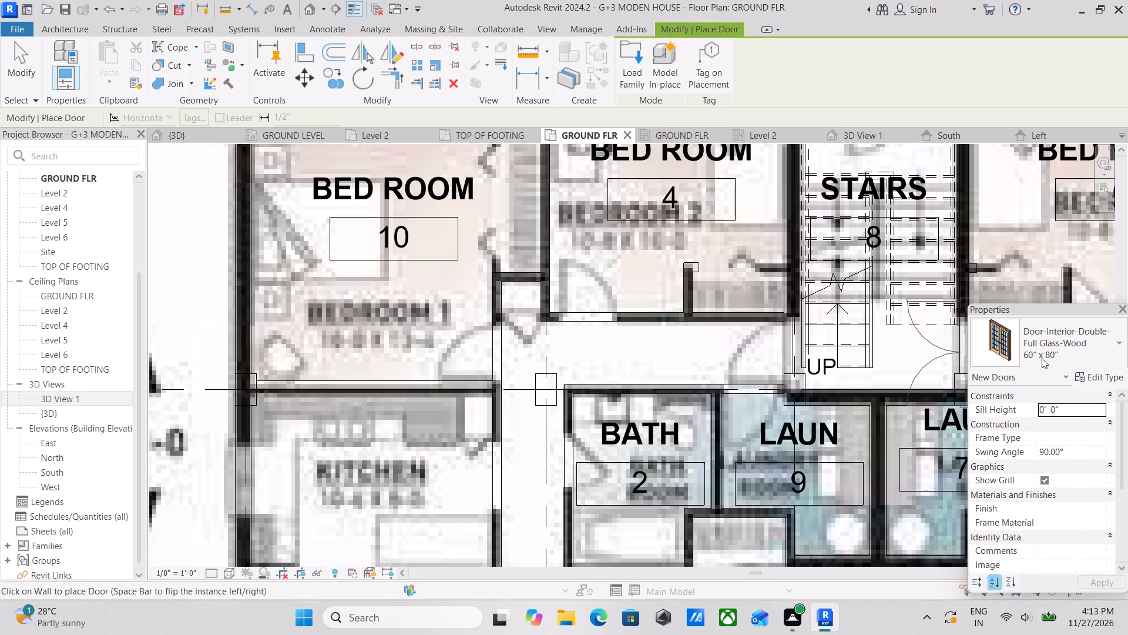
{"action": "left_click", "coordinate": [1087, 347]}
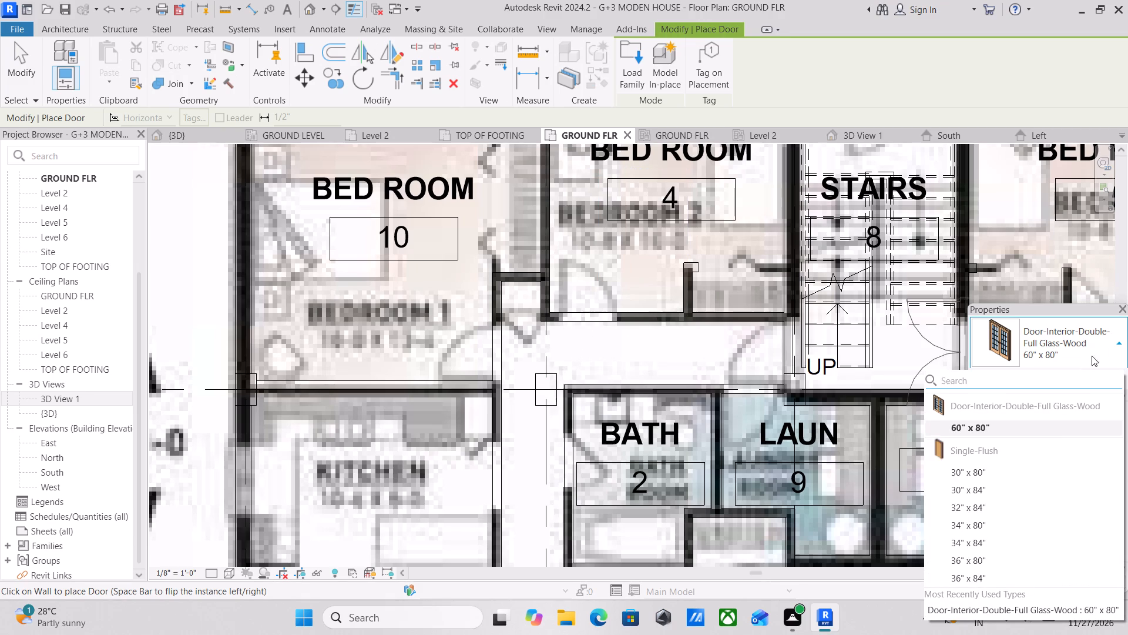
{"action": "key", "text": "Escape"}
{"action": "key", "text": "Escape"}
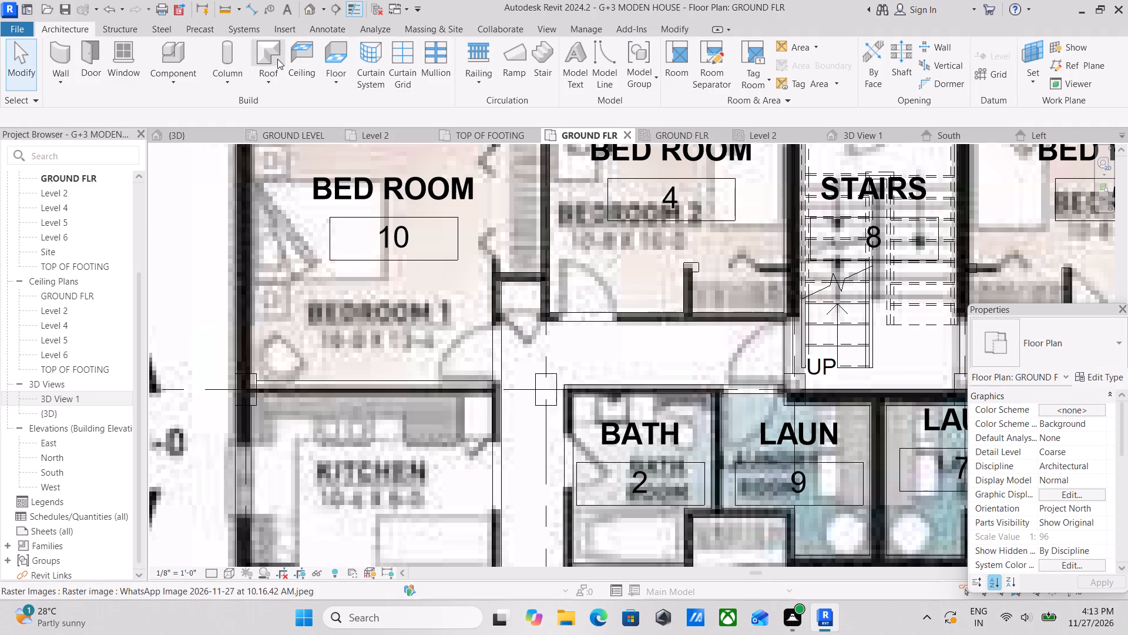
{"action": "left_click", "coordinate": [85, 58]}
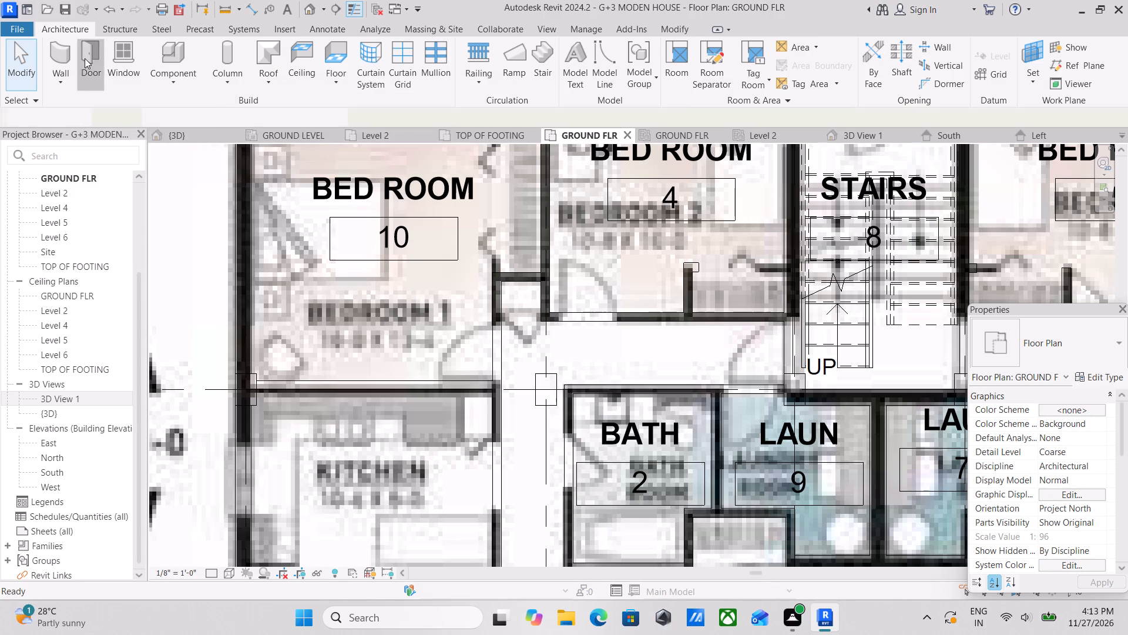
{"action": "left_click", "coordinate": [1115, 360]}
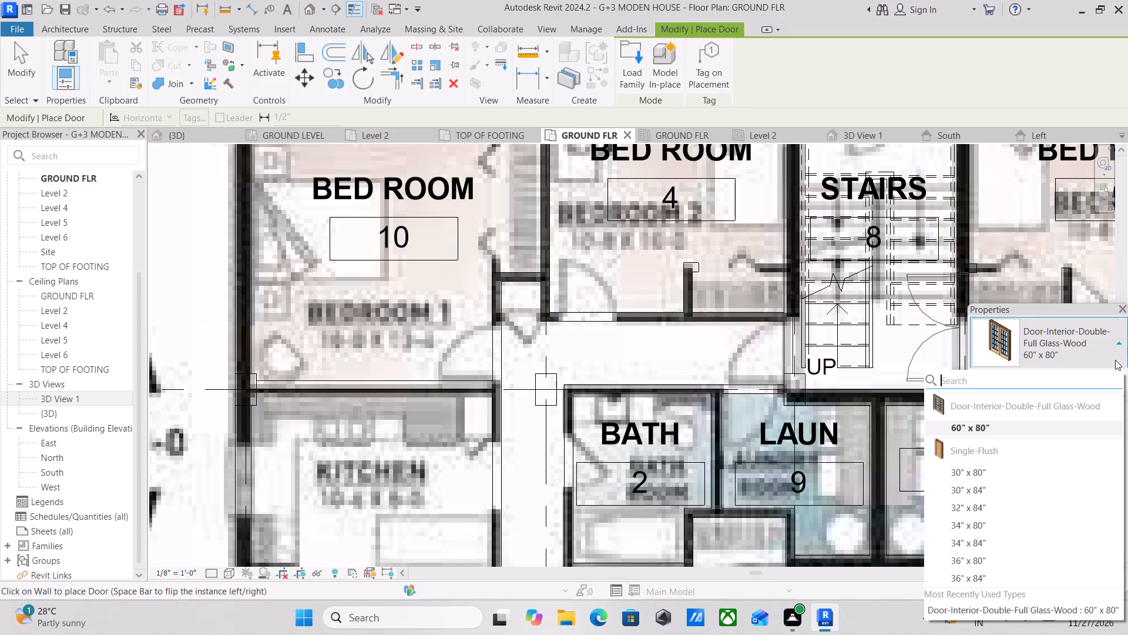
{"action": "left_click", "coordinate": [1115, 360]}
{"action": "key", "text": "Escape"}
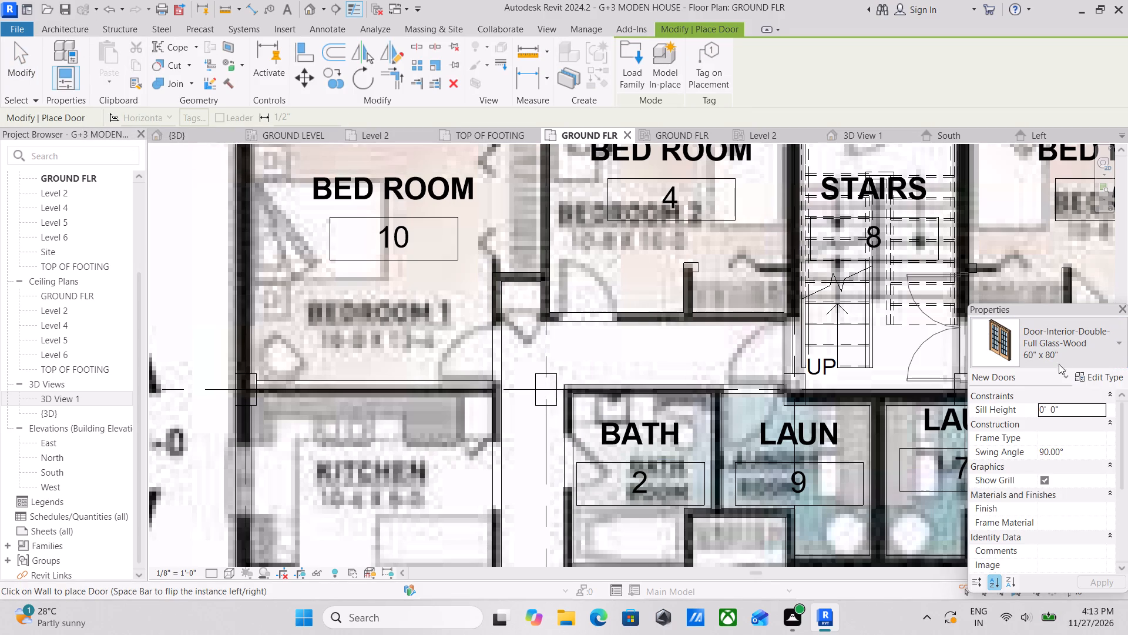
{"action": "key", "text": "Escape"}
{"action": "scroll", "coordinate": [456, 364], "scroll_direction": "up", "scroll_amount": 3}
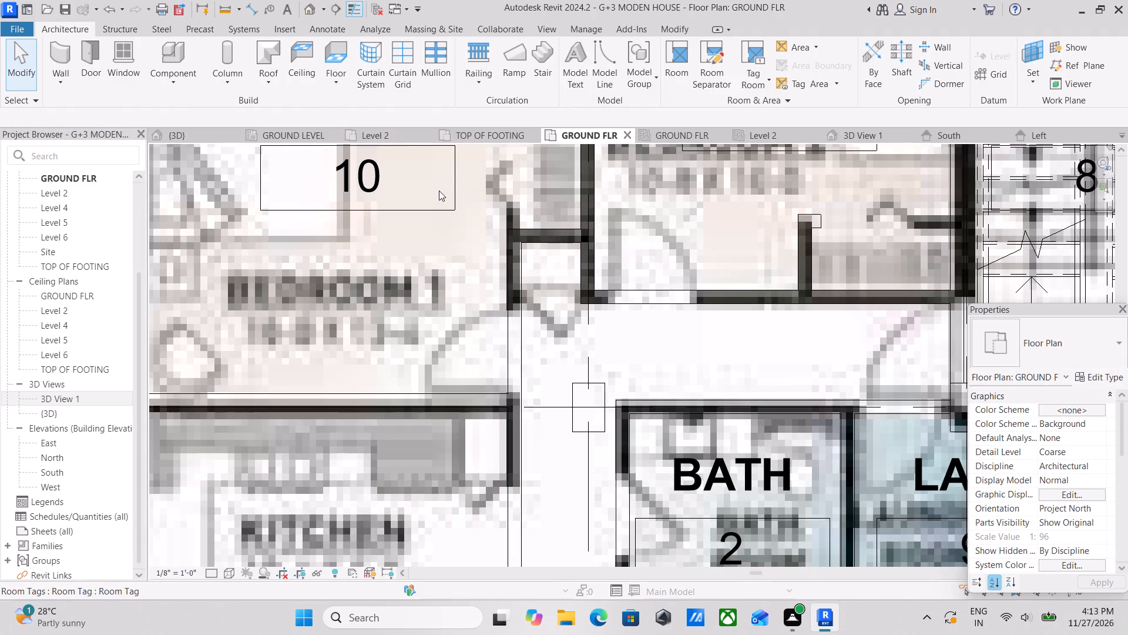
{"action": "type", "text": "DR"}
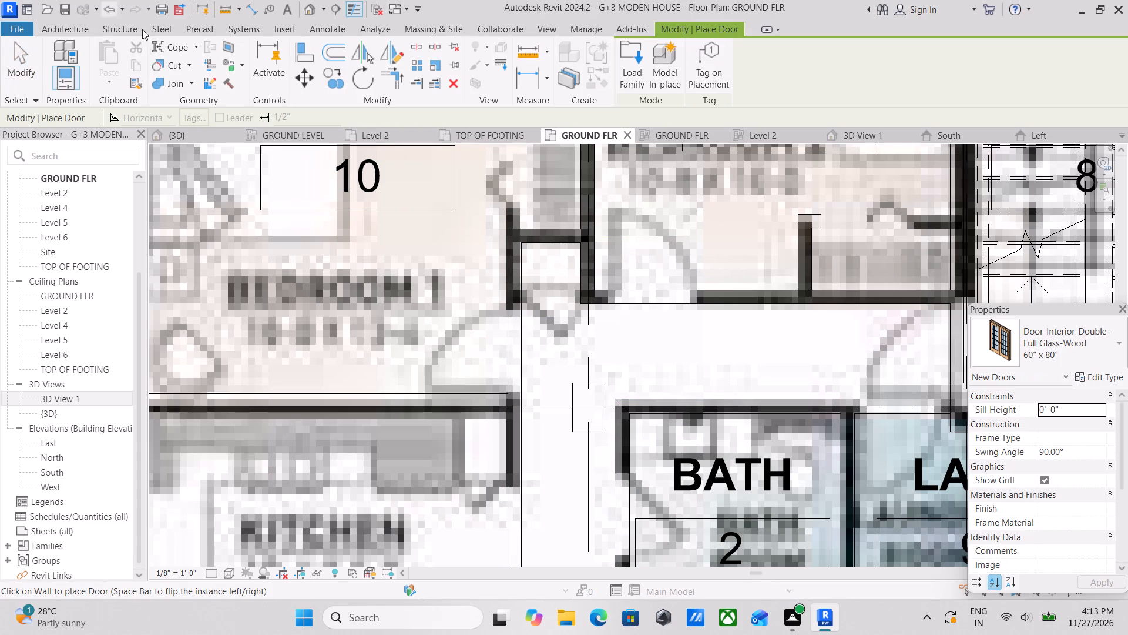
Browse the door families in the Residential library folder and compare the previews of the exterior, double and single interior doors.
{"action": "left_click", "coordinate": [285, 27]}
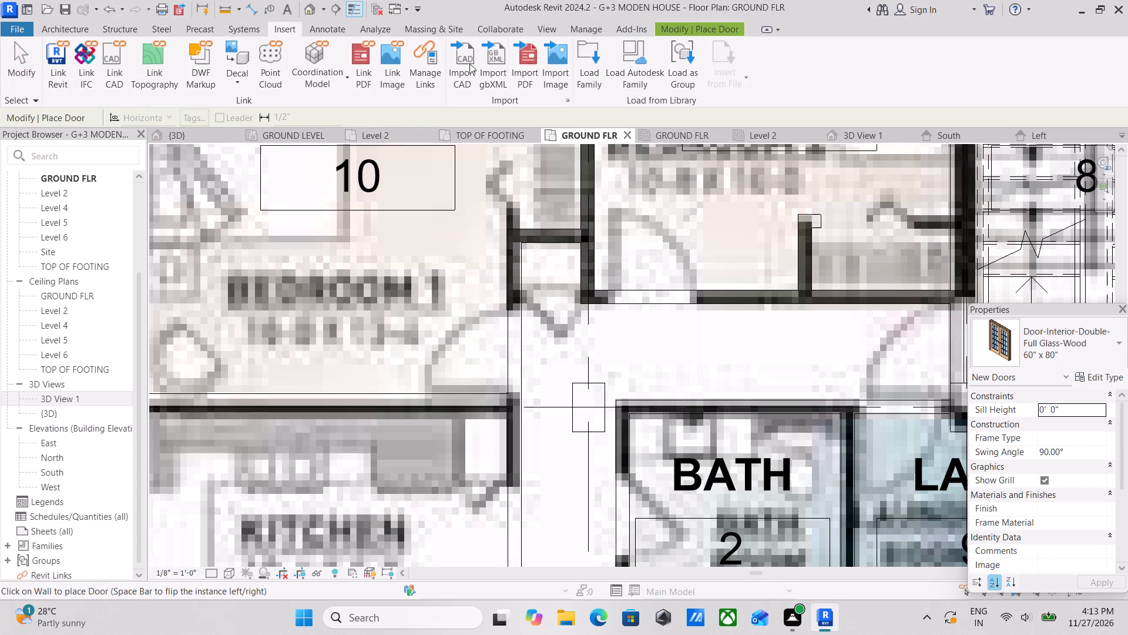
{"action": "key", "text": "Escape"}
{"action": "left_click", "coordinate": [590, 68]}
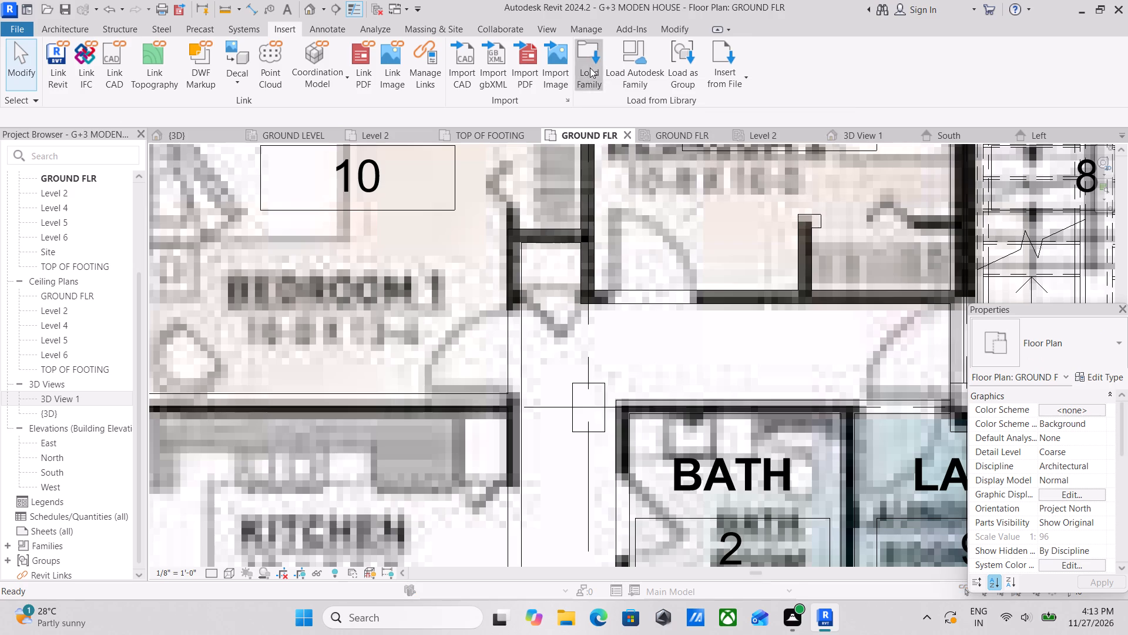
{"action": "left_click", "coordinate": [499, 219]}
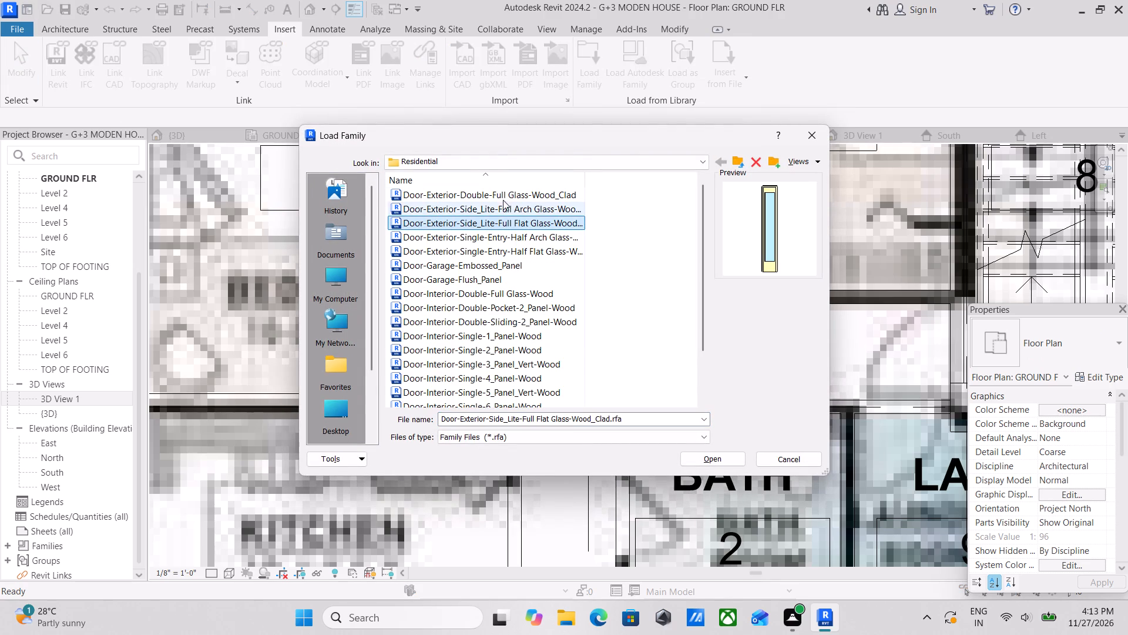
{"action": "left_click", "coordinate": [505, 188]}
{"action": "left_click", "coordinate": [509, 216]}
{"action": "left_click", "coordinate": [500, 242]}
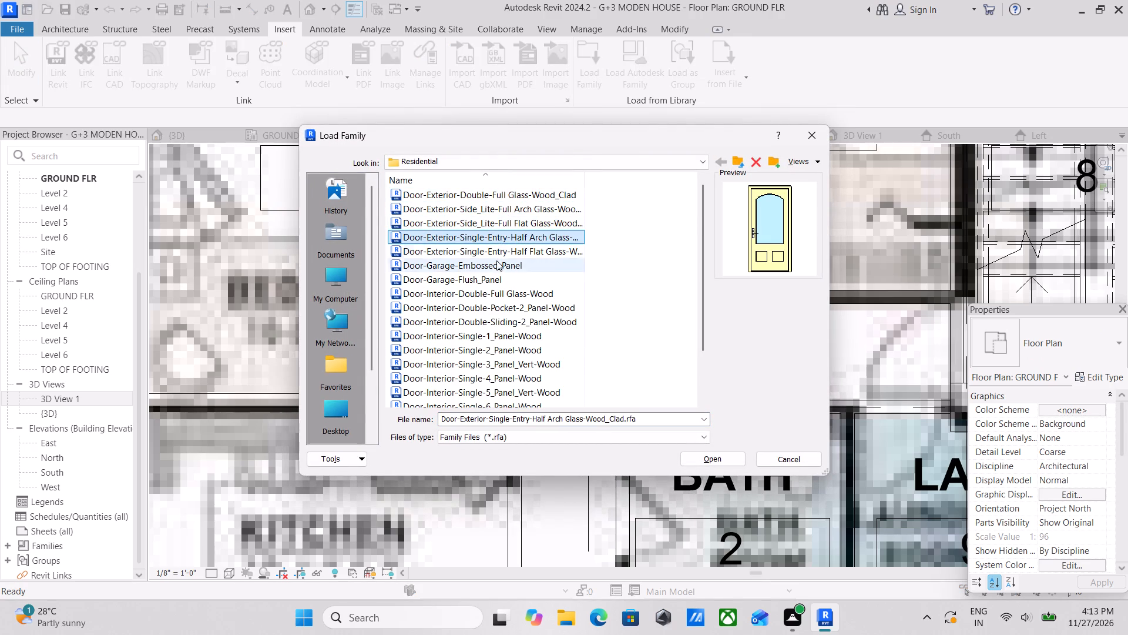
{"action": "scroll", "coordinate": [496, 265], "scroll_direction": "down", "scroll_amount": 2}
{"action": "left_click", "coordinate": [478, 269]}
{"action": "left_click", "coordinate": [488, 249]}
{"action": "left_click", "coordinate": [491, 235]}
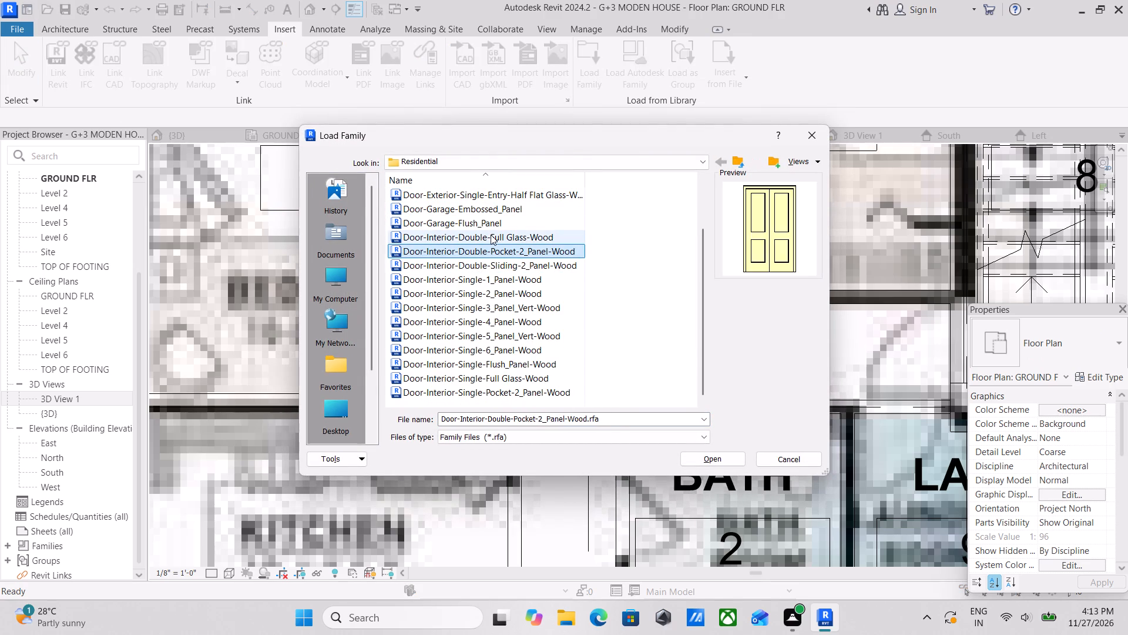
{"action": "left_click", "coordinate": [491, 226]}
{"action": "scroll", "coordinate": [489, 226], "scroll_direction": "down", "scroll_amount": 2}
{"action": "left_click", "coordinate": [479, 293]}
{"action": "left_click", "coordinate": [482, 287]}
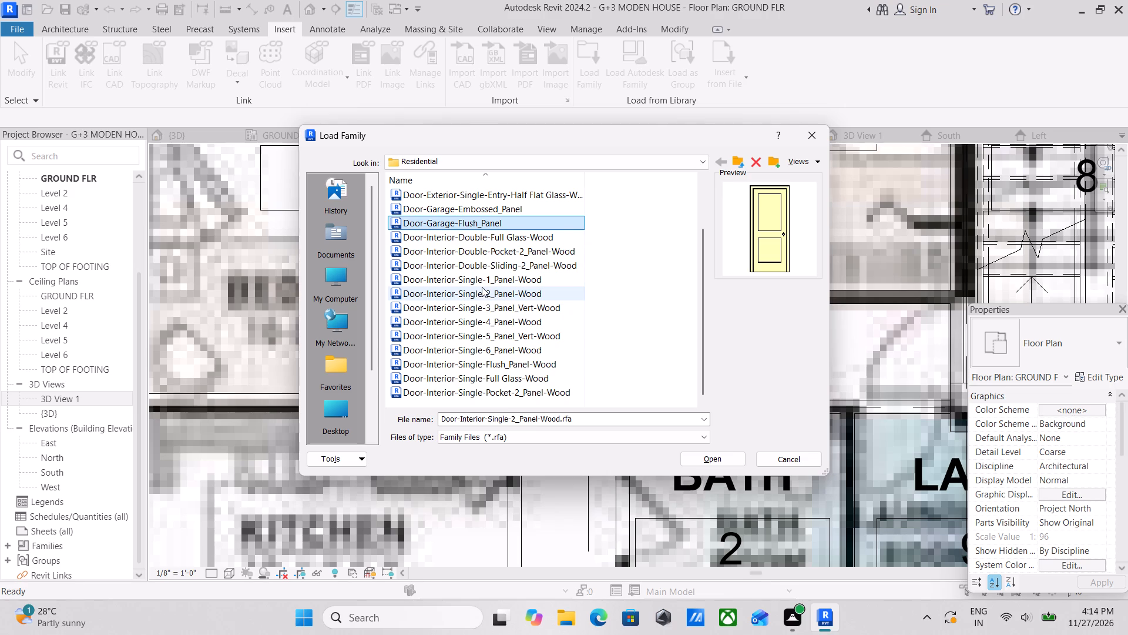
{"action": "left_click", "coordinate": [497, 264]}
{"action": "left_click", "coordinate": [502, 245]}
{"action": "left_click", "coordinate": [504, 233]}
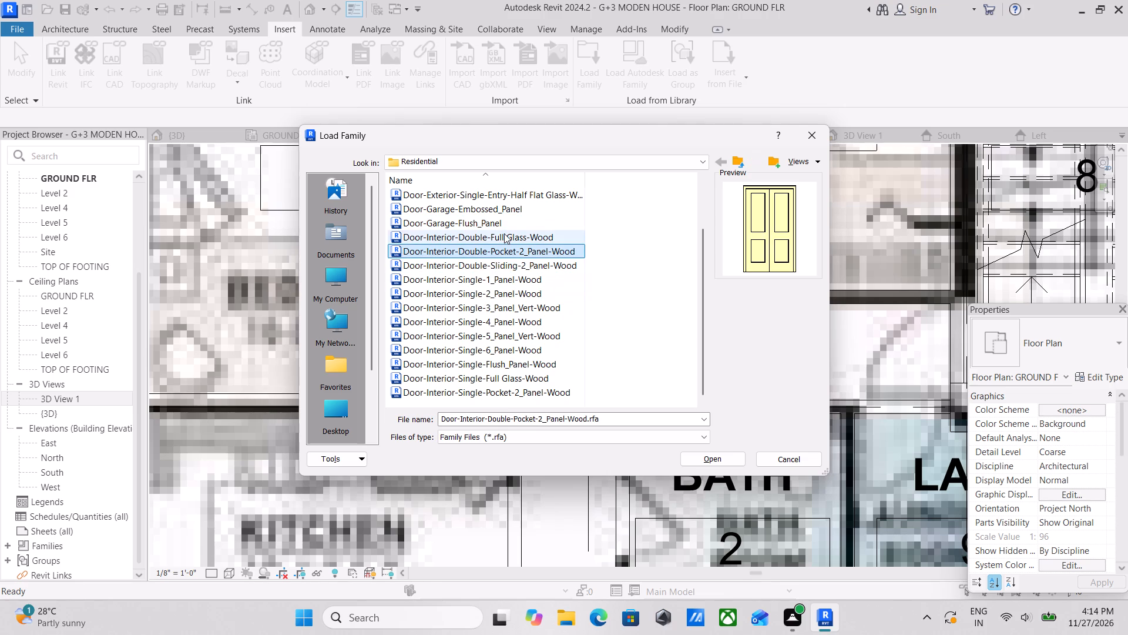
{"action": "scroll", "coordinate": [488, 290], "scroll_direction": "down", "scroll_amount": 2}
{"action": "left_click", "coordinate": [481, 307]}
{"action": "left_click", "coordinate": [491, 289]}
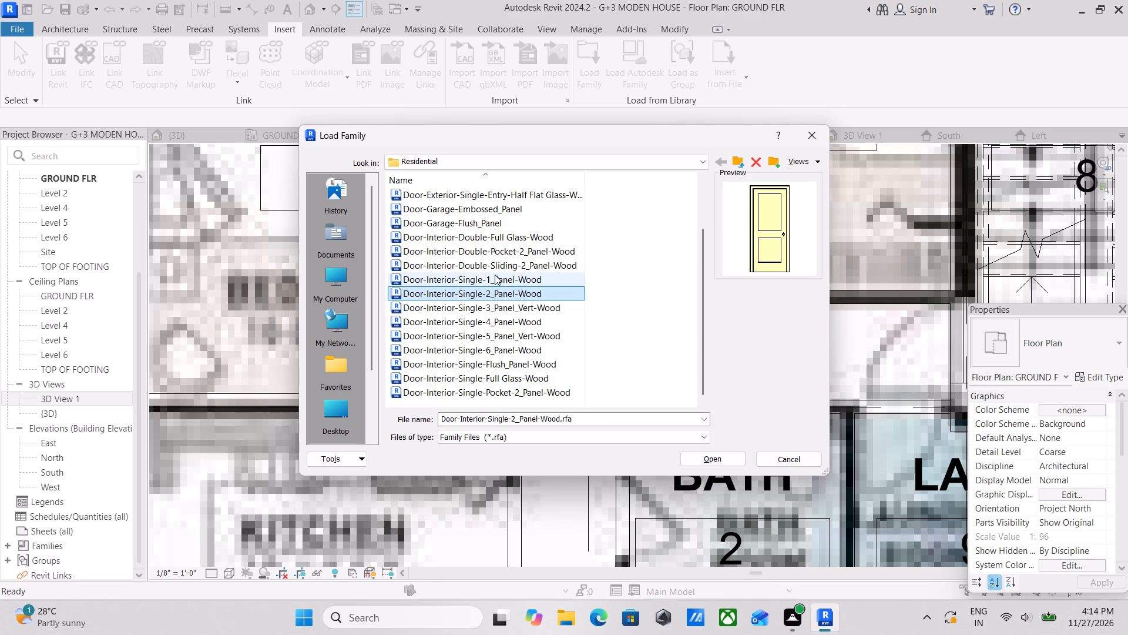
{"action": "left_click", "coordinate": [495, 275]}
{"action": "scroll", "coordinate": [495, 275], "scroll_direction": "down", "scroll_amount": 1}
{"action": "left_click", "coordinate": [479, 290]}
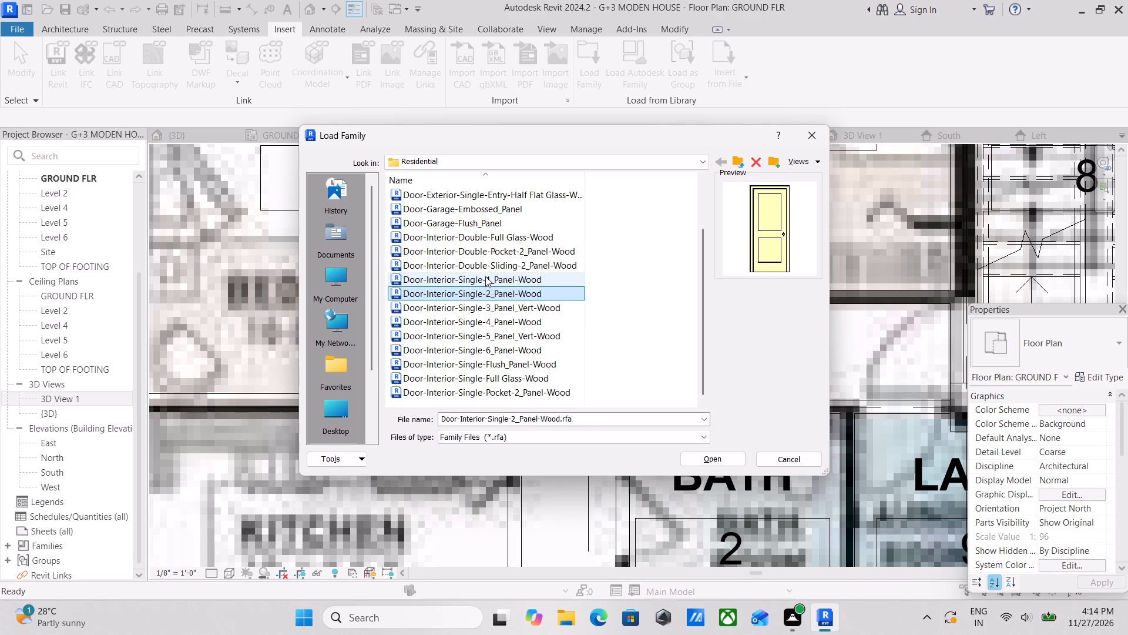
{"action": "left_click", "coordinate": [486, 273]}
{"action": "left_click", "coordinate": [486, 288]}
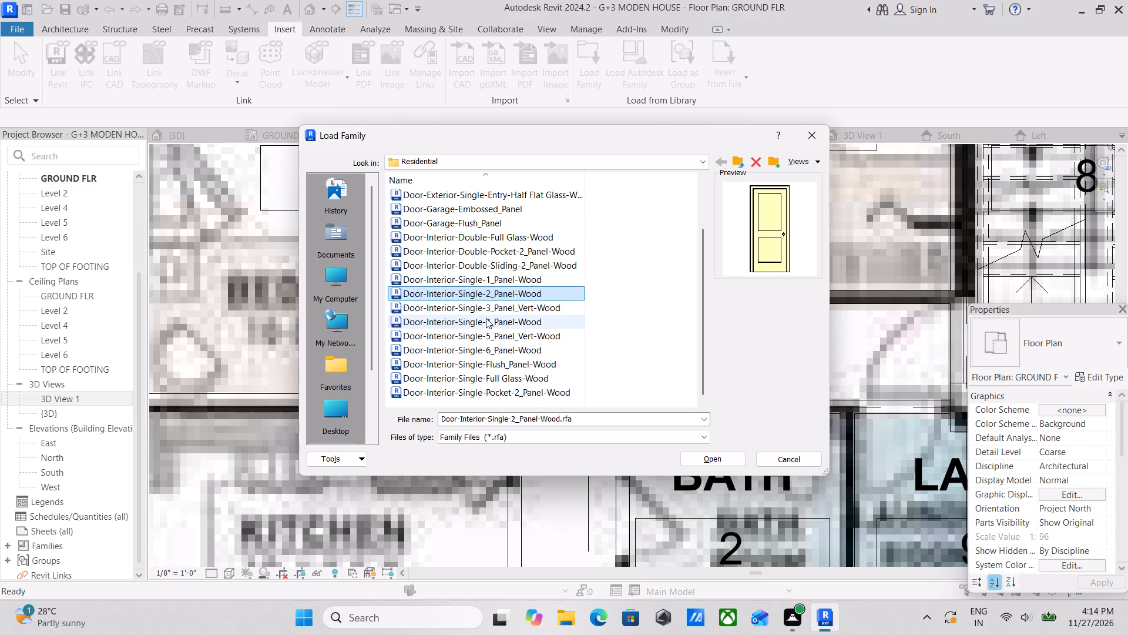
{"action": "scroll", "coordinate": [486, 318], "scroll_direction": "down", "scroll_amount": 1}
{"action": "left_click", "coordinate": [489, 309]}
{"action": "left_click", "coordinate": [489, 323]}
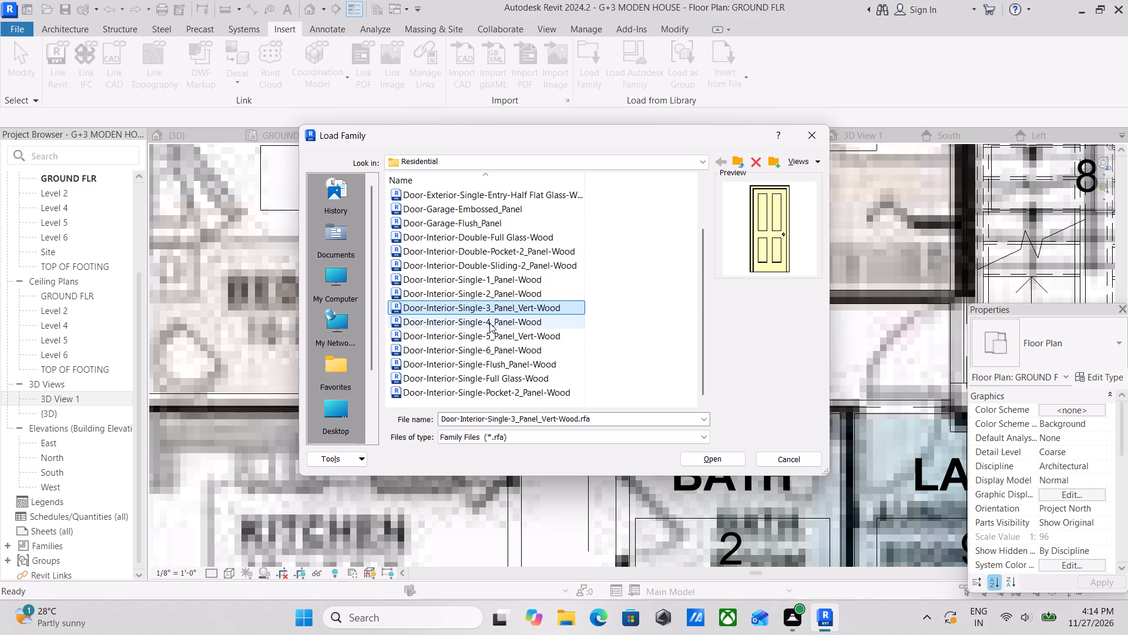
{"action": "left_click", "coordinate": [484, 336]}
Load the Door-Interior-Single-4_Panel-Wood family with its 36" x 84" type.
{"action": "left_click", "coordinate": [491, 321]}
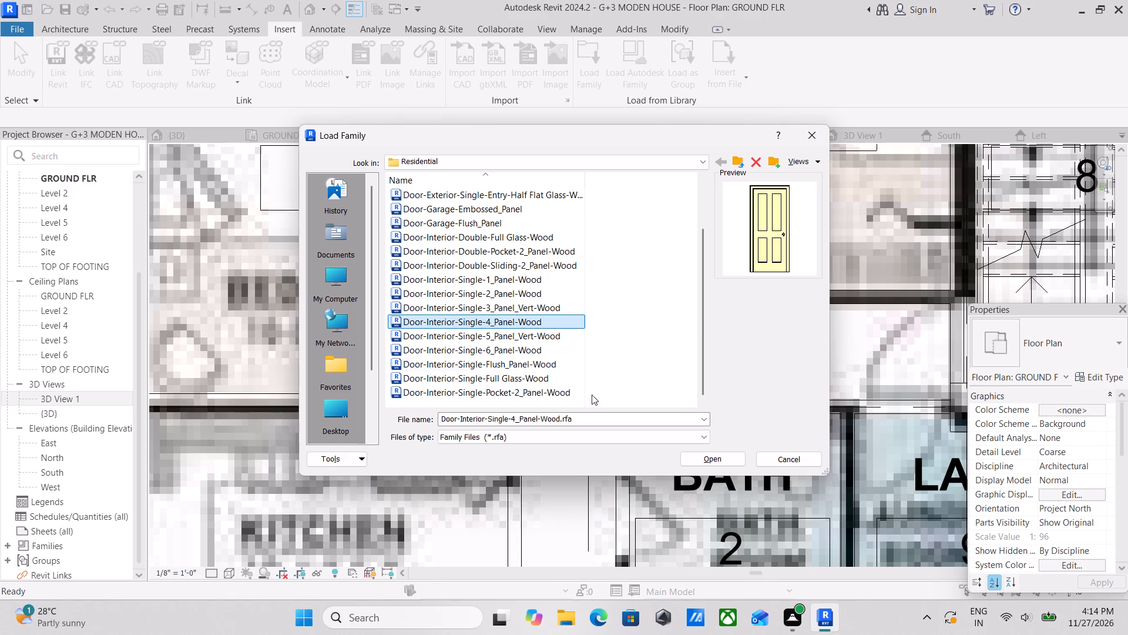
{"action": "left_click", "coordinate": [707, 460]}
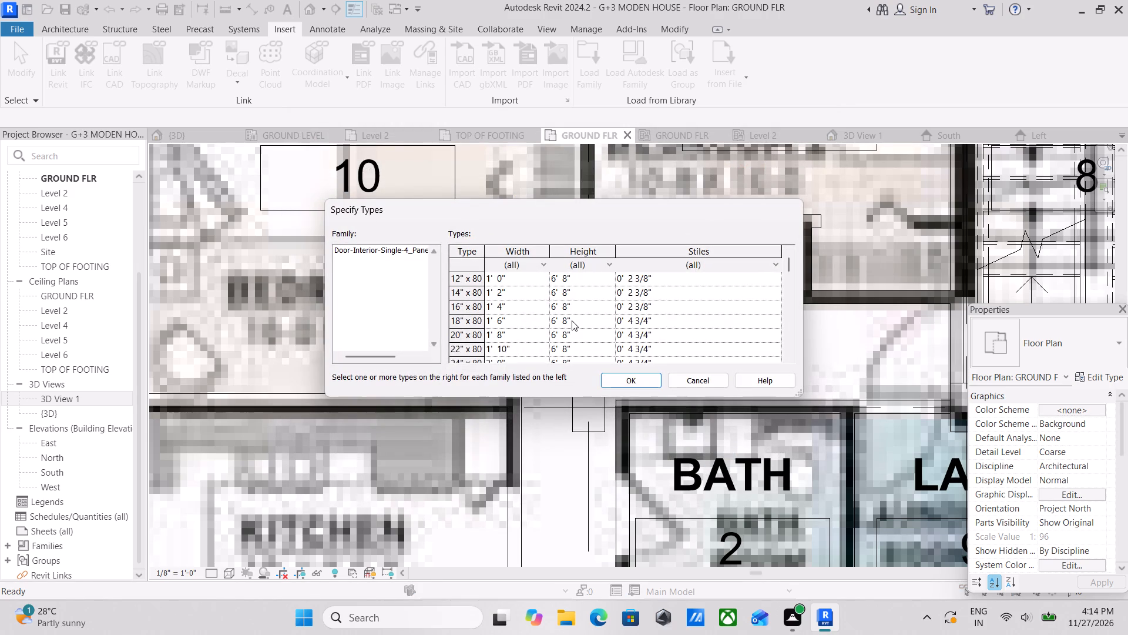
{"action": "scroll", "coordinate": [572, 320], "scroll_direction": "down", "scroll_amount": 8}
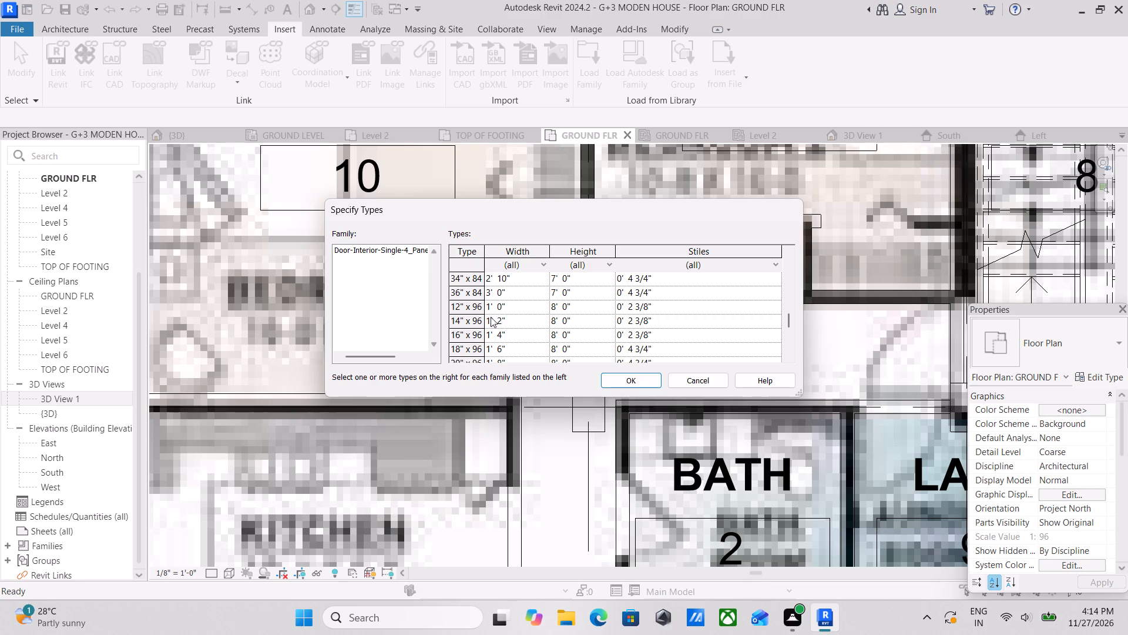
{"action": "scroll", "coordinate": [533, 306], "scroll_direction": "up", "scroll_amount": 1}
{"action": "left_click", "coordinate": [529, 333]}
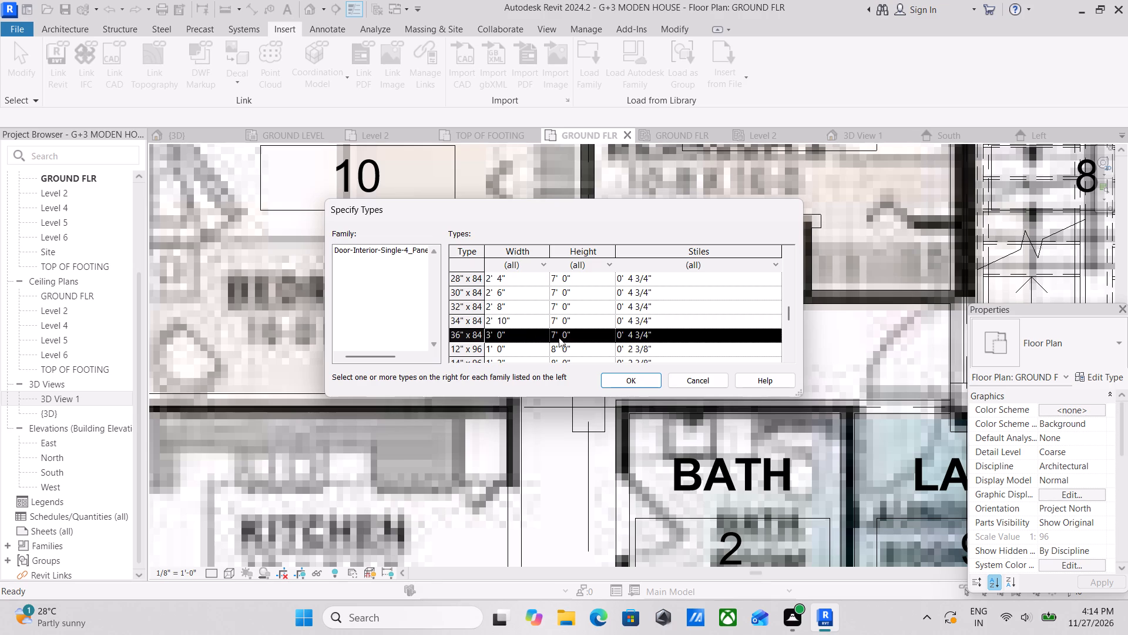
{"action": "left_click", "coordinate": [632, 379]}
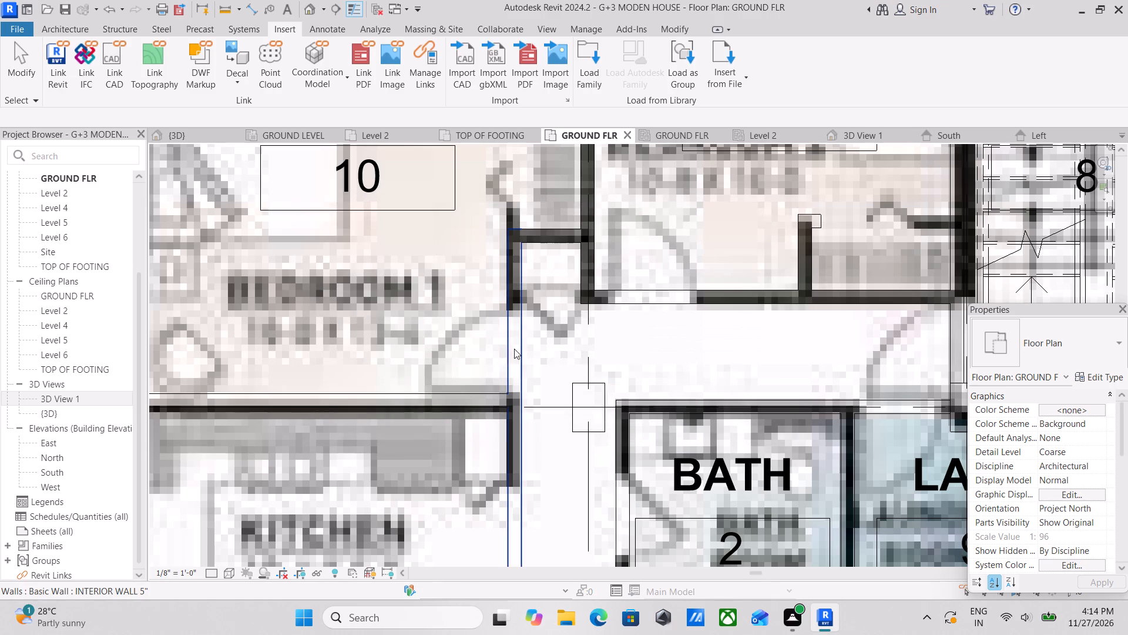
Place 36" x 84" four-panel doors in the corridor walls of BED ROOM 10 and BED ROOM 4, over the reference doorways and swinging into the rooms.
{"action": "type", "text": "DR"}
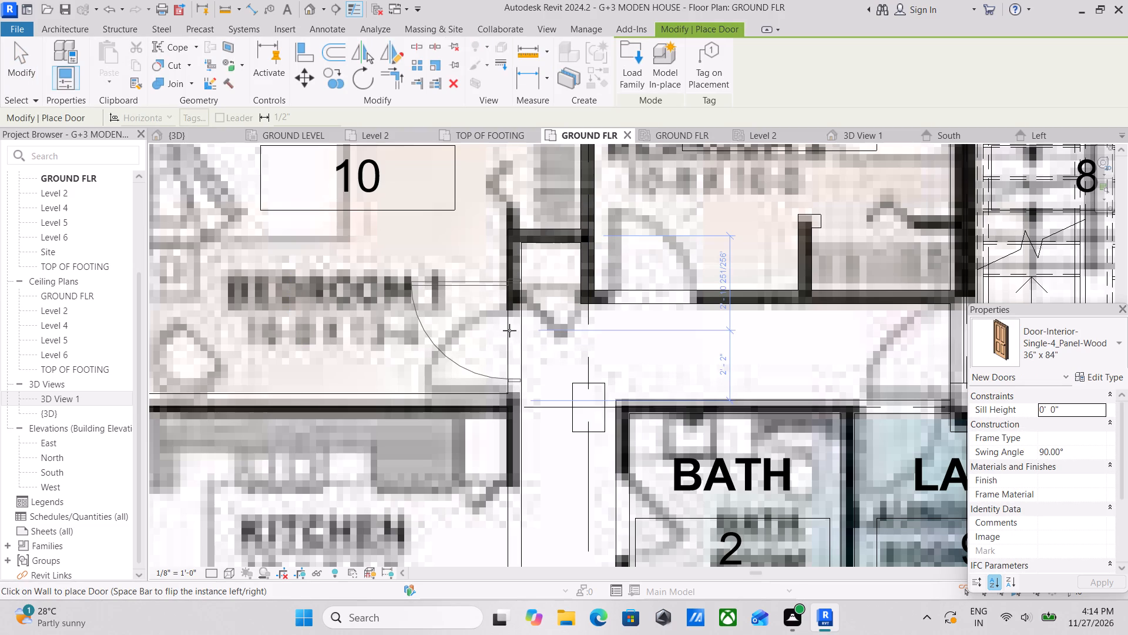
{"action": "left_click", "coordinate": [509, 330]}
{"action": "scroll", "coordinate": [510, 330], "scroll_direction": "down", "scroll_amount": 2}
{"action": "middle_click_drag", "start_coordinate": [510, 330], "coordinate": [464, 339]}
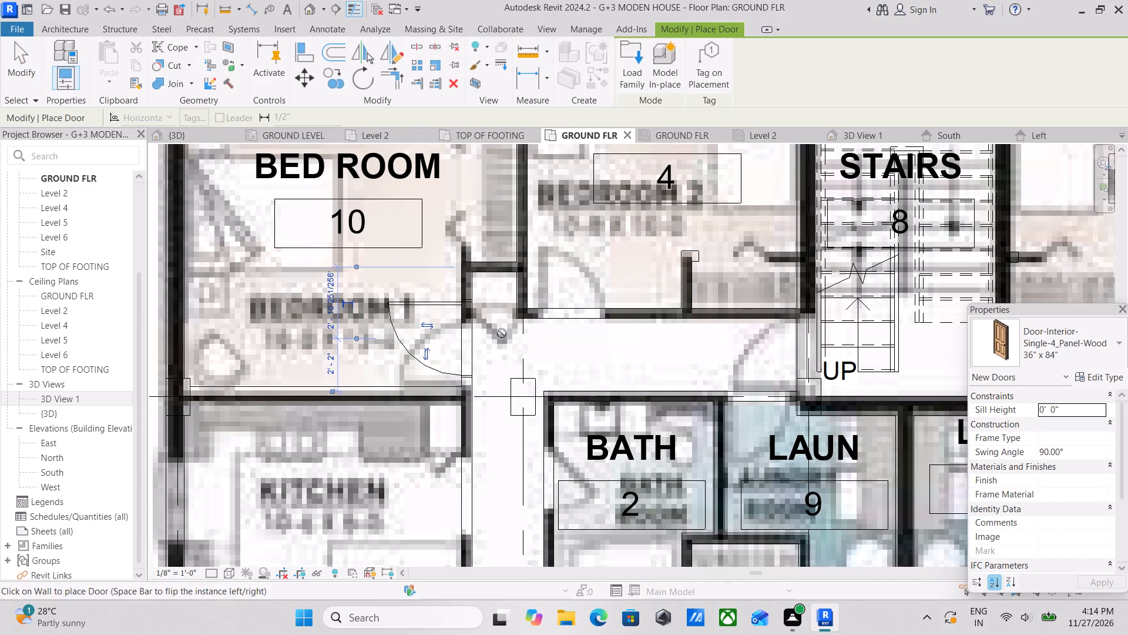
{"action": "middle_click_drag", "start_coordinate": [502, 333], "coordinate": [463, 384]}
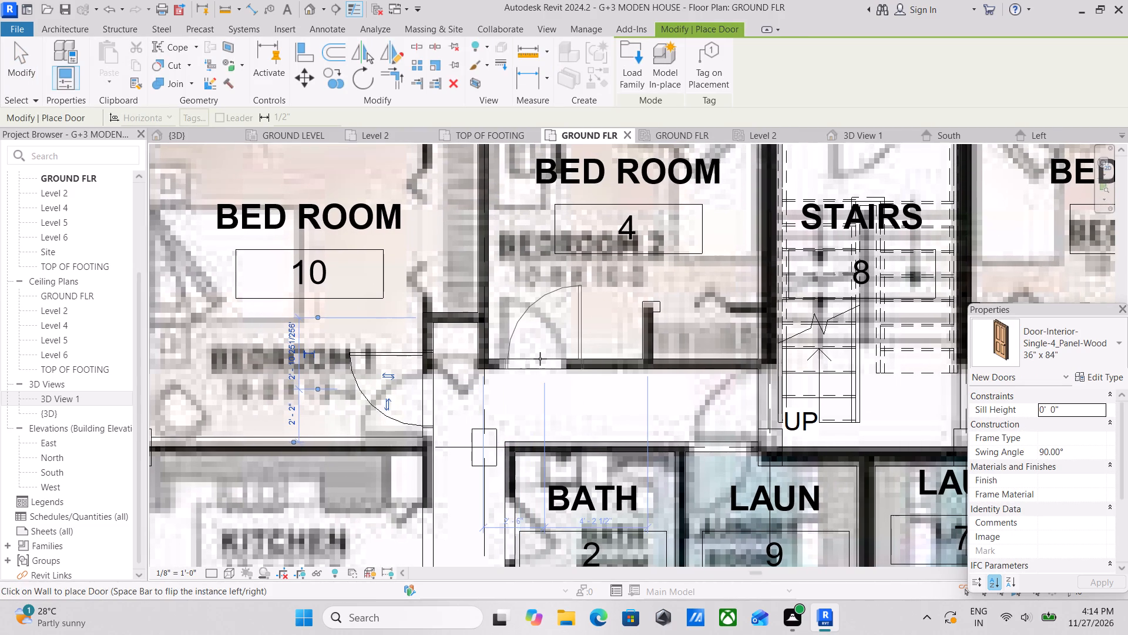
{"action": "key", "text": "space"}
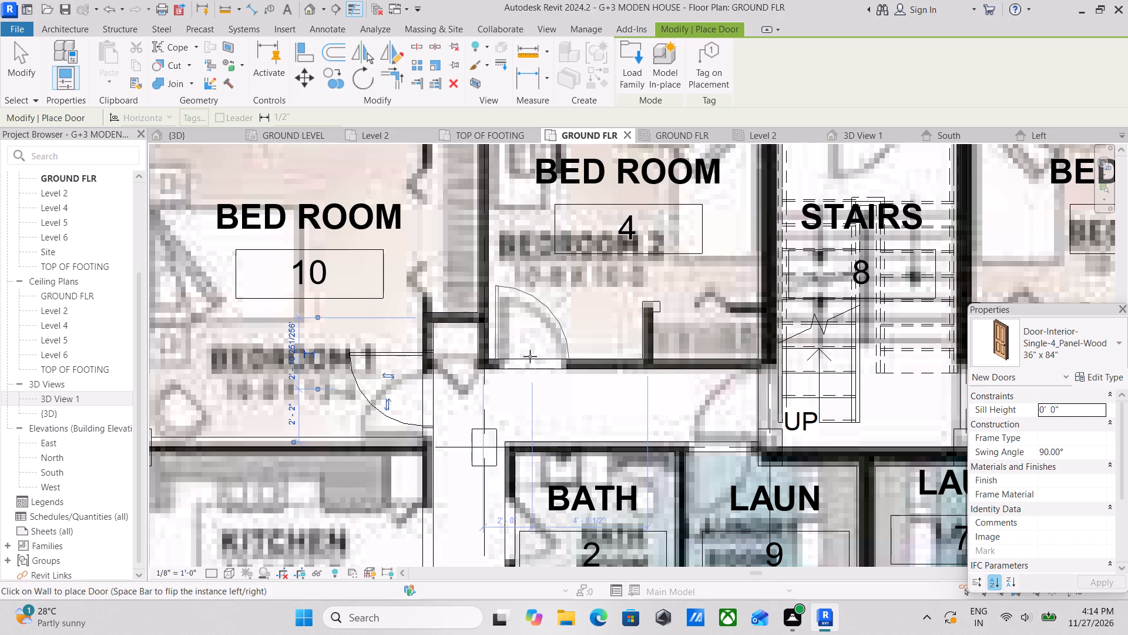
{"action": "left_click", "coordinate": [534, 363]}
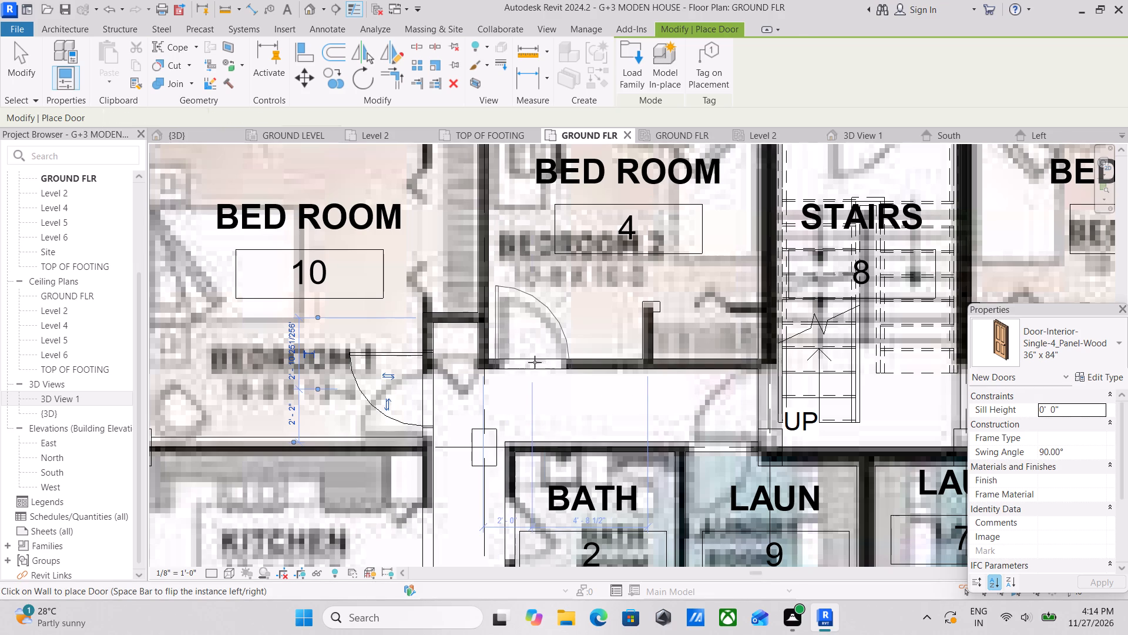
Place a 36" x 84" four-panel door centred in the corridor wall of the kitchen beside BATH 2, 4' 4 1/4" to each side, swinging into the kitchen.
{"action": "middle_click_drag", "start_coordinate": [551, 361], "coordinate": [468, 442]}
{"action": "middle_click_drag", "start_coordinate": [628, 366], "coordinate": [506, 419]}
{"action": "middle_click_drag", "start_coordinate": [580, 365], "coordinate": [613, 202]}
{"action": "scroll", "coordinate": [434, 353], "scroll_direction": "down", "scroll_amount": 1}
{"action": "middle_click_drag", "start_coordinate": [440, 347], "coordinate": [615, 184]}
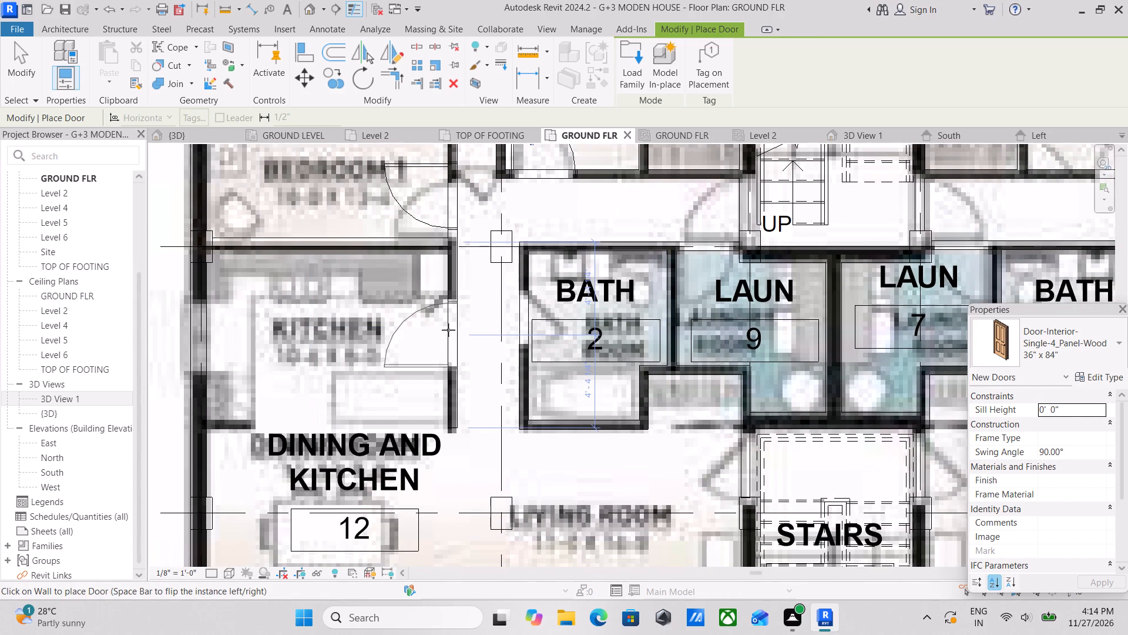
{"action": "middle_click_drag", "start_coordinate": [448, 330], "coordinate": [477, 298]}
{"action": "left_click", "coordinate": [477, 298]}
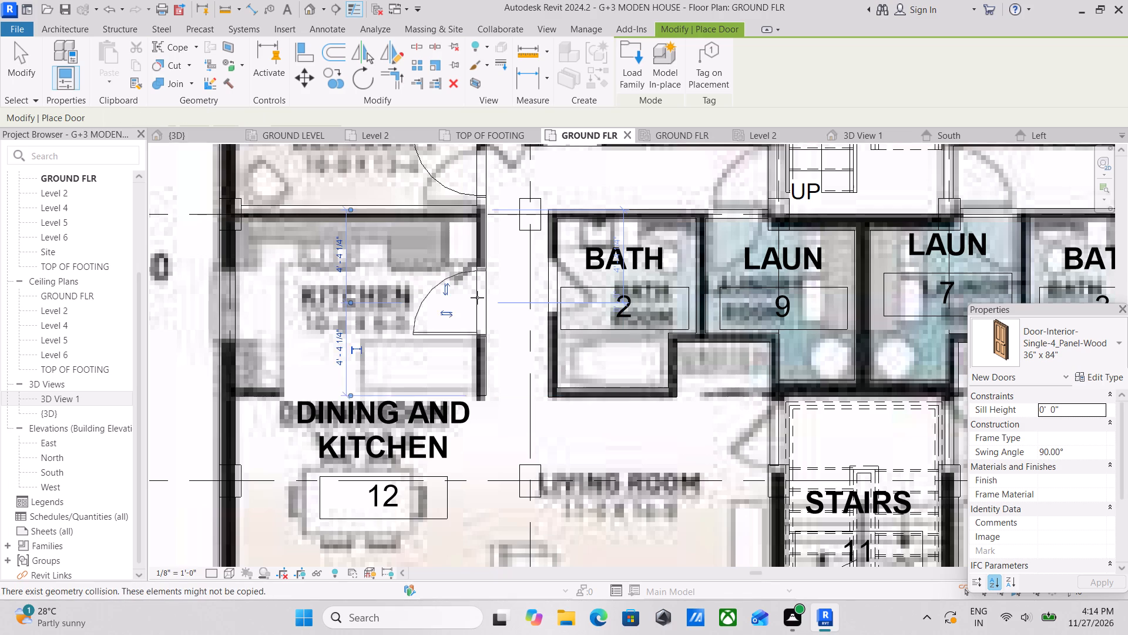
{"action": "key", "text": "Escape"}
Place a 36" x 84" four-panel door in BED ROOM 5's corridor wall, about 2' 0" from its BED ROOM 6 side, hinged on that side and swinging inward.
{"action": "middle_click_drag", "start_coordinate": [477, 298], "coordinate": [377, 419]}
{"action": "middle_click_drag", "start_coordinate": [565, 271], "coordinate": [492, 316]}
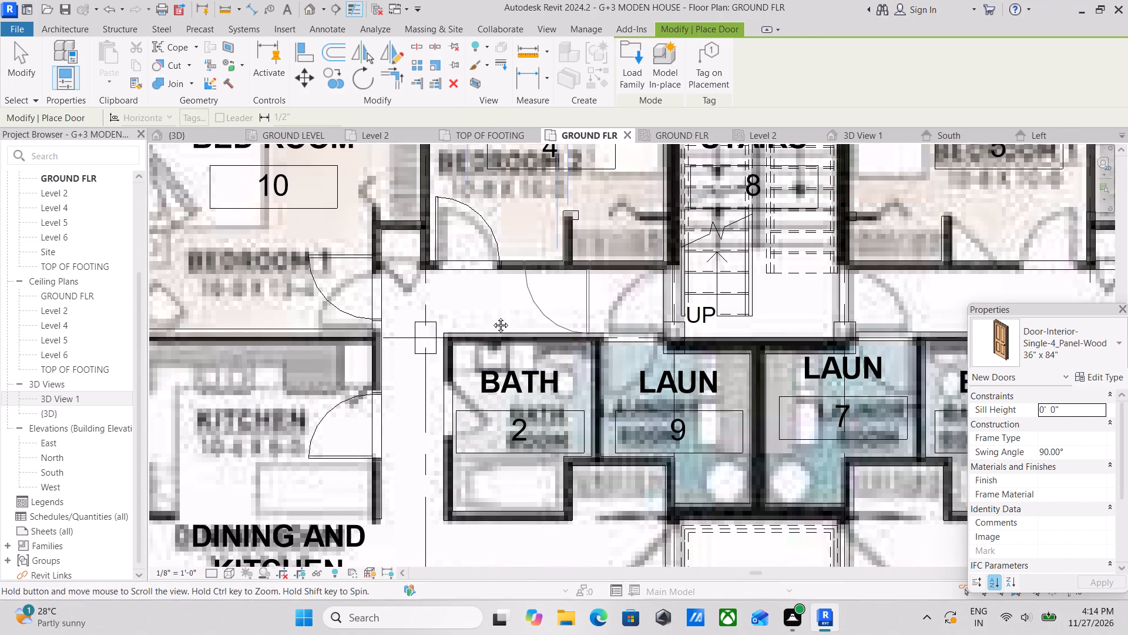
{"action": "middle_click_drag", "start_coordinate": [492, 316], "coordinate": [408, 349]}
{"action": "middle_click_drag", "start_coordinate": [676, 326], "coordinate": [465, 358]}
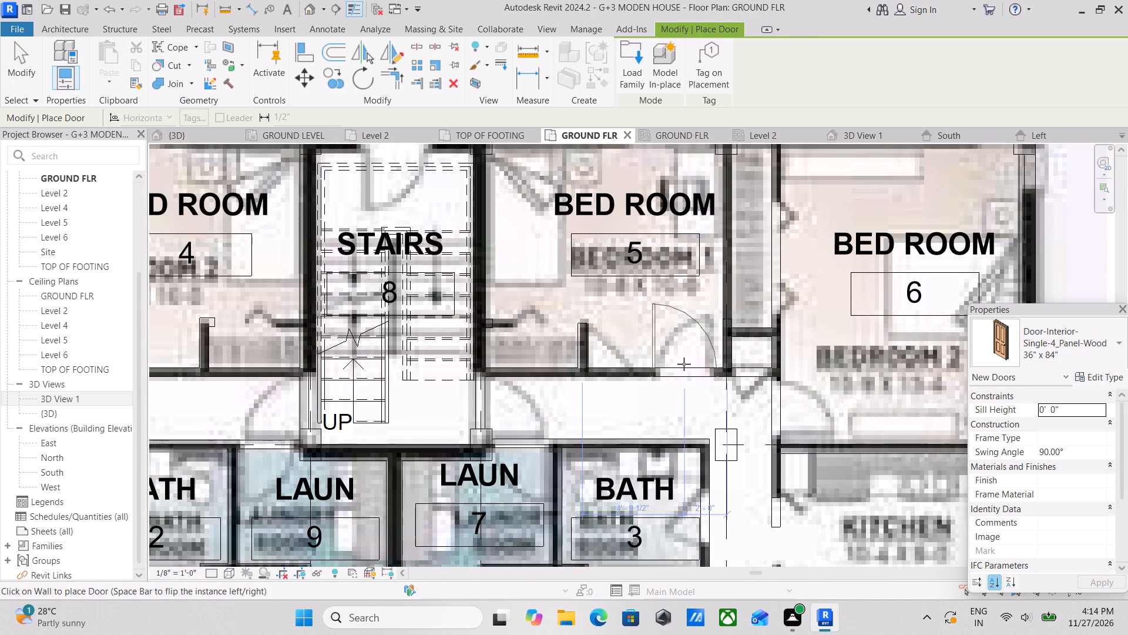
{"action": "key", "text": "space"}
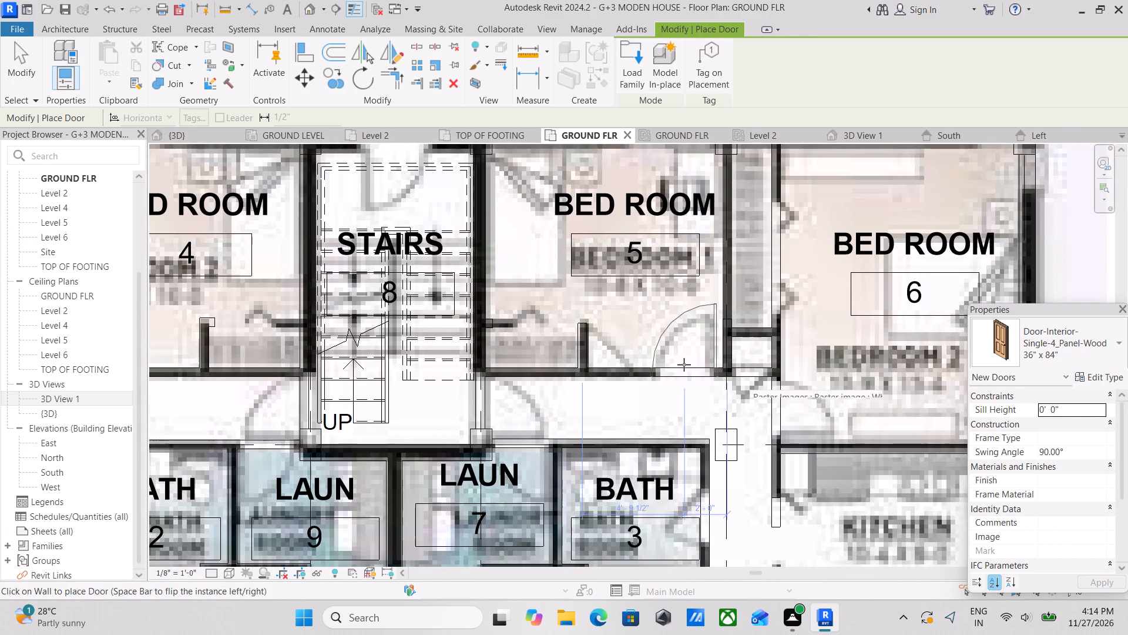
{"action": "left_click", "coordinate": [684, 365]}
Place a 36" x 84" four-panel door in BED ROOM 6's corridor wall over the reference doorway, hinged beside the kitchen wall and swinging into the bedroom.
{"action": "middle_click_drag", "start_coordinate": [684, 365], "coordinate": [578, 382]}
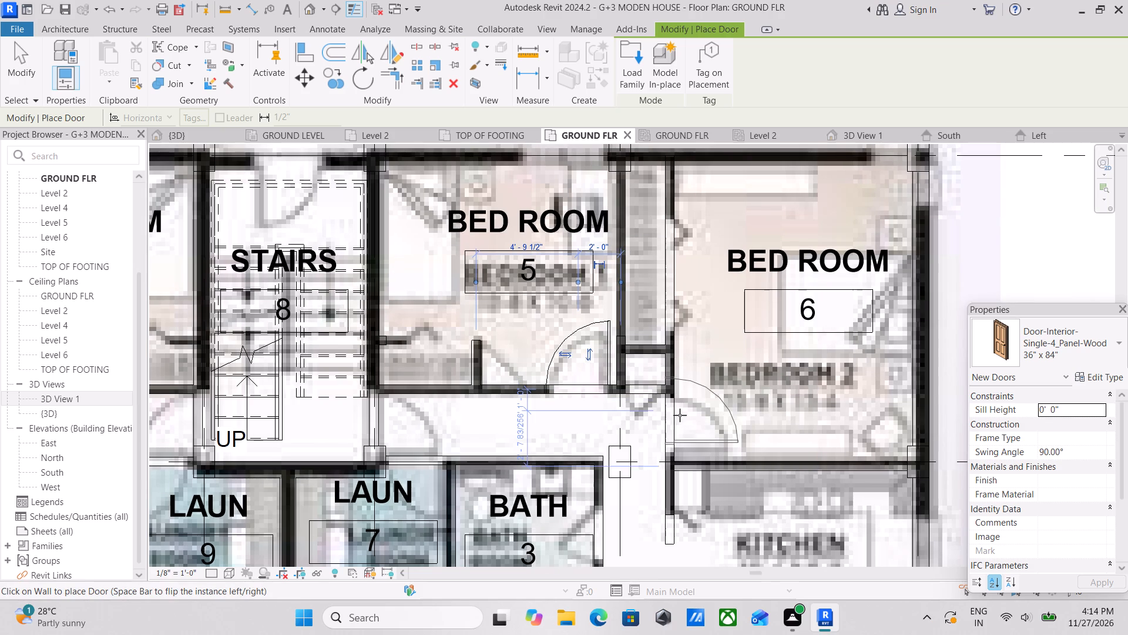
{"action": "scroll", "coordinate": [676, 415], "scroll_direction": "up", "scroll_amount": 3}
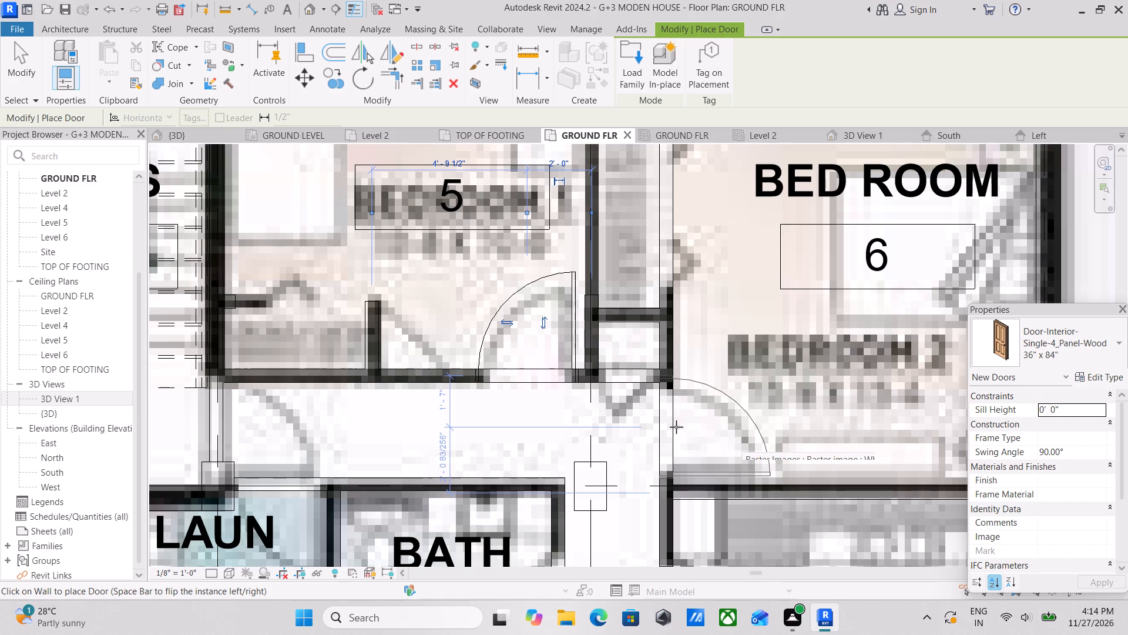
{"action": "left_click", "coordinate": [676, 427]}
{"action": "key", "text": "Escape"}
{"action": "key", "text": "Escape"}
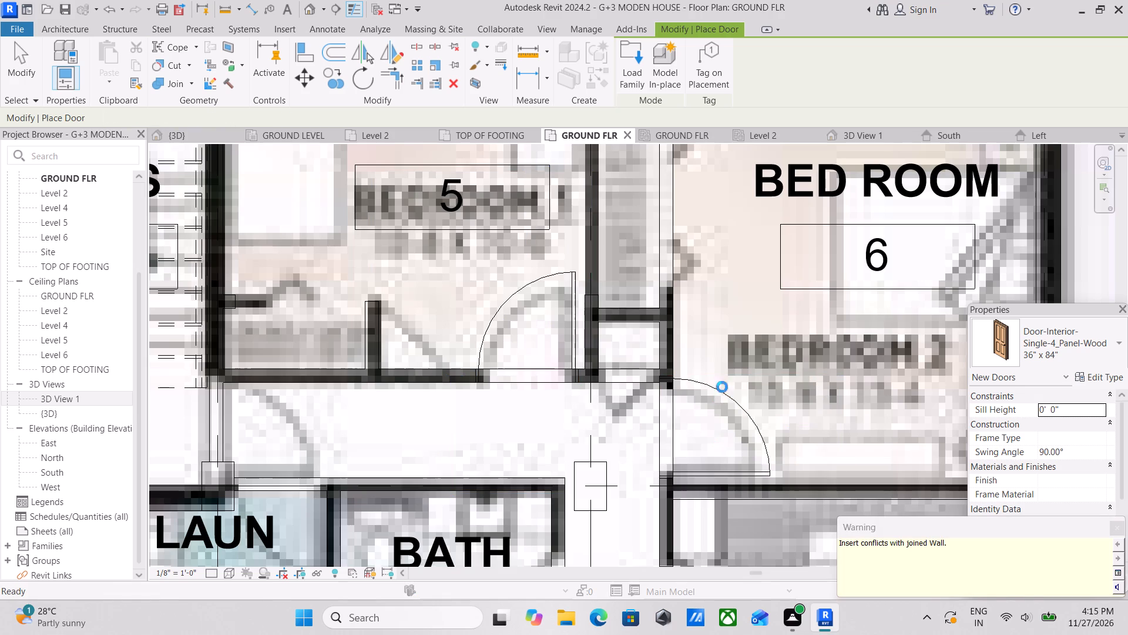
{"action": "left_click", "coordinate": [674, 179]}
{"action": "key", "text": "Escape"}
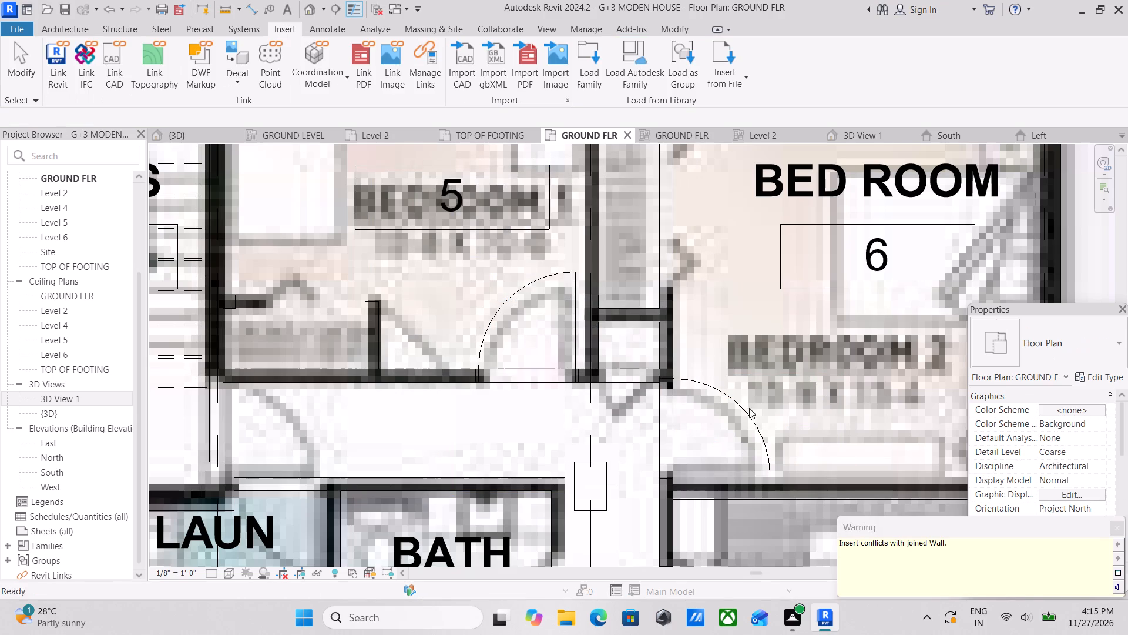
Examine the bathrooms, stairs, living and dining areas on the ground floor plan for doorways that still need doors.
{"action": "scroll", "coordinate": [747, 415], "scroll_direction": "down", "scroll_amount": 2}
{"action": "middle_click_drag", "start_coordinate": [747, 415], "coordinate": [761, 368]}
{"action": "key", "text": "Escape"}
{"action": "left_click", "coordinate": [775, 390]}
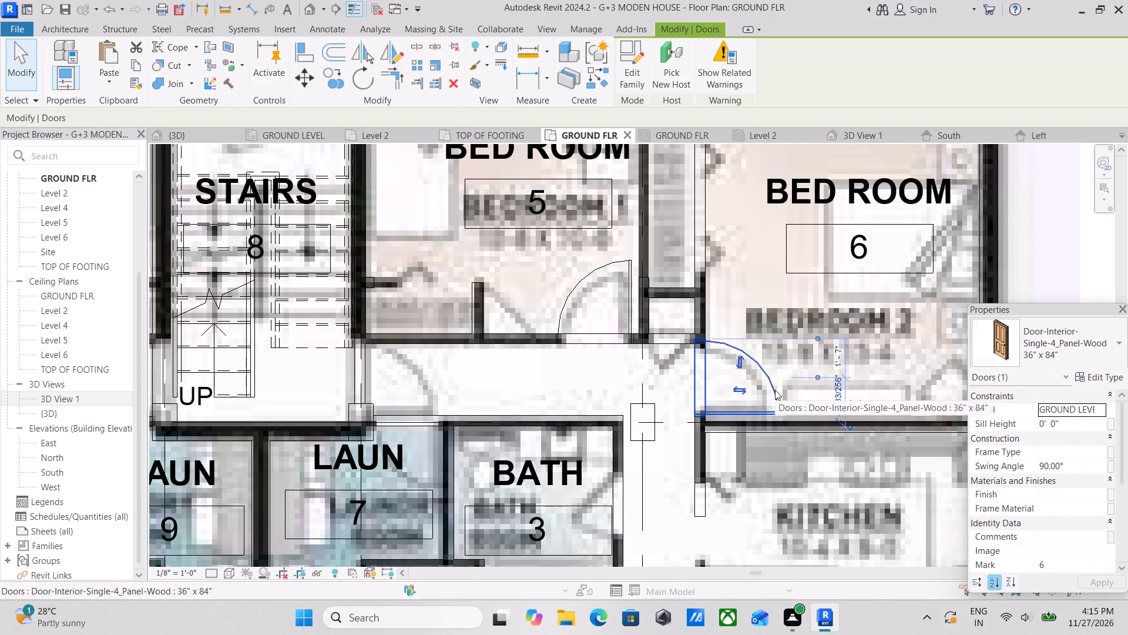
{"action": "type", "text": "CS"}
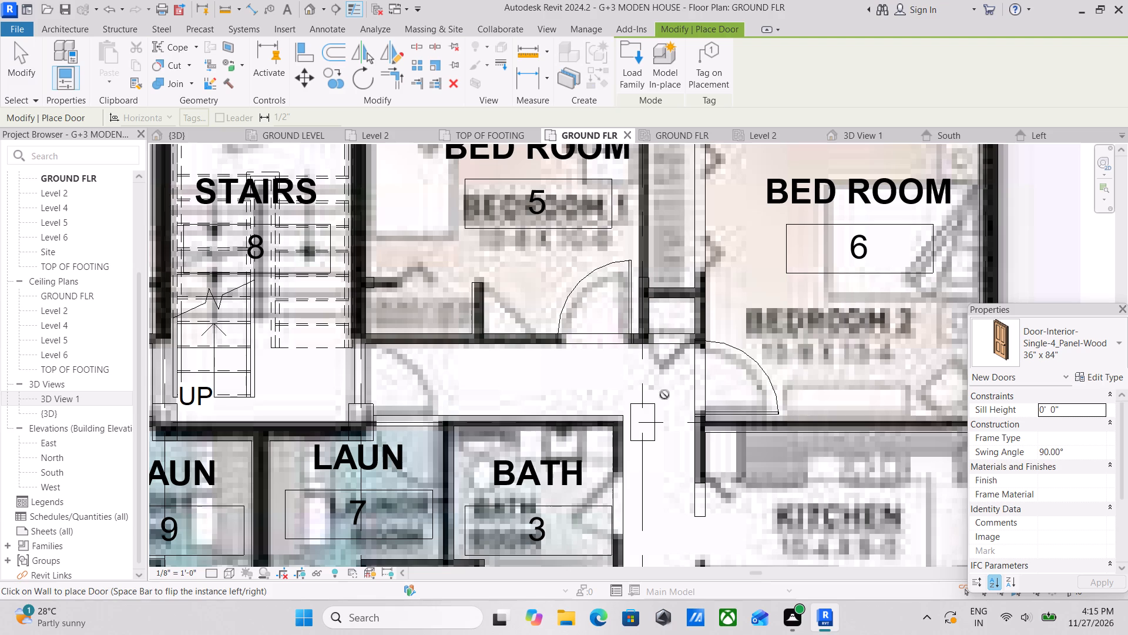
{"action": "middle_click_drag", "start_coordinate": [559, 398], "coordinate": [611, 288]}
{"action": "middle_click_drag", "start_coordinate": [654, 405], "coordinate": [669, 302]}
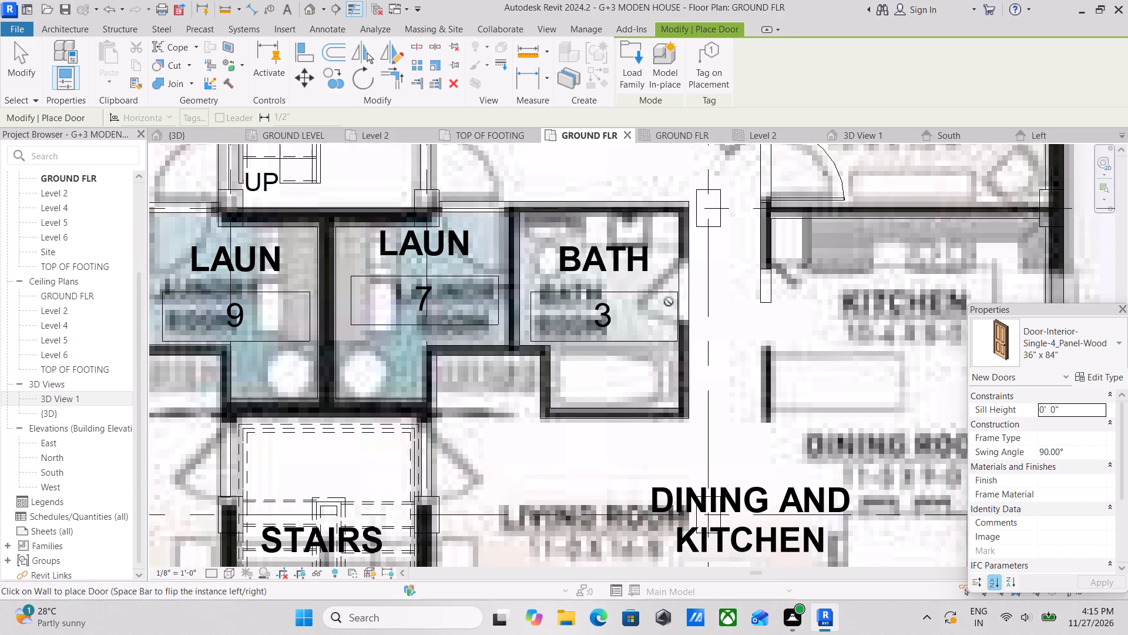
{"action": "scroll", "coordinate": [664, 303], "scroll_direction": "down", "scroll_amount": 3}
{"action": "middle_click_drag", "start_coordinate": [632, 349], "coordinate": [700, 246]}
{"action": "middle_click_drag", "start_coordinate": [627, 395], "coordinate": [716, 196]}
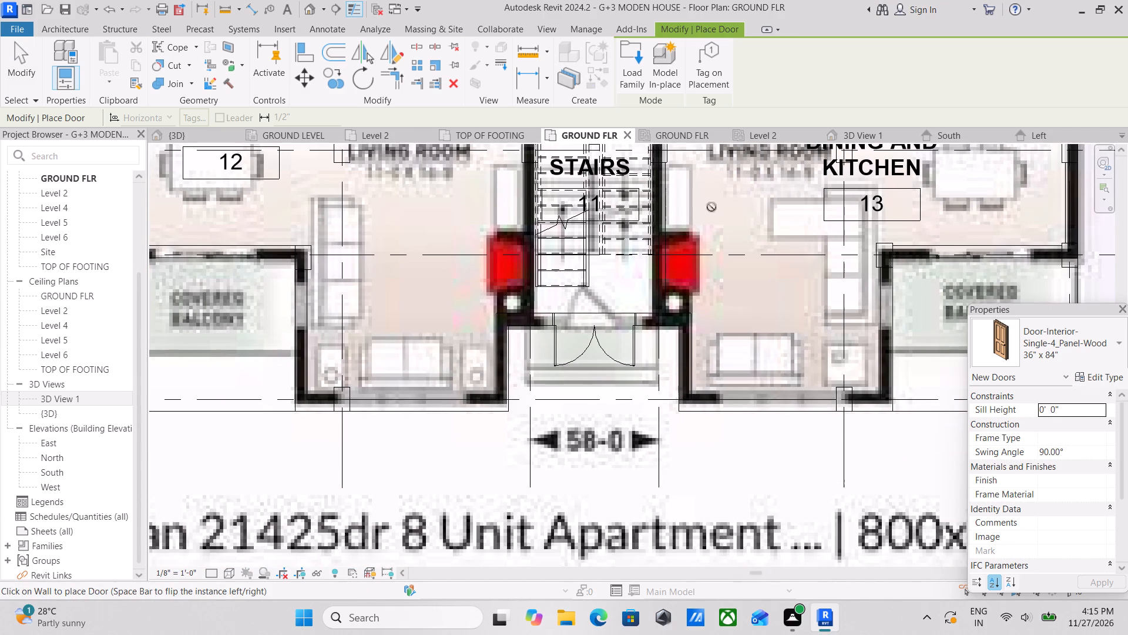
{"action": "middle_click_drag", "start_coordinate": [731, 270], "coordinate": [670, 387]}
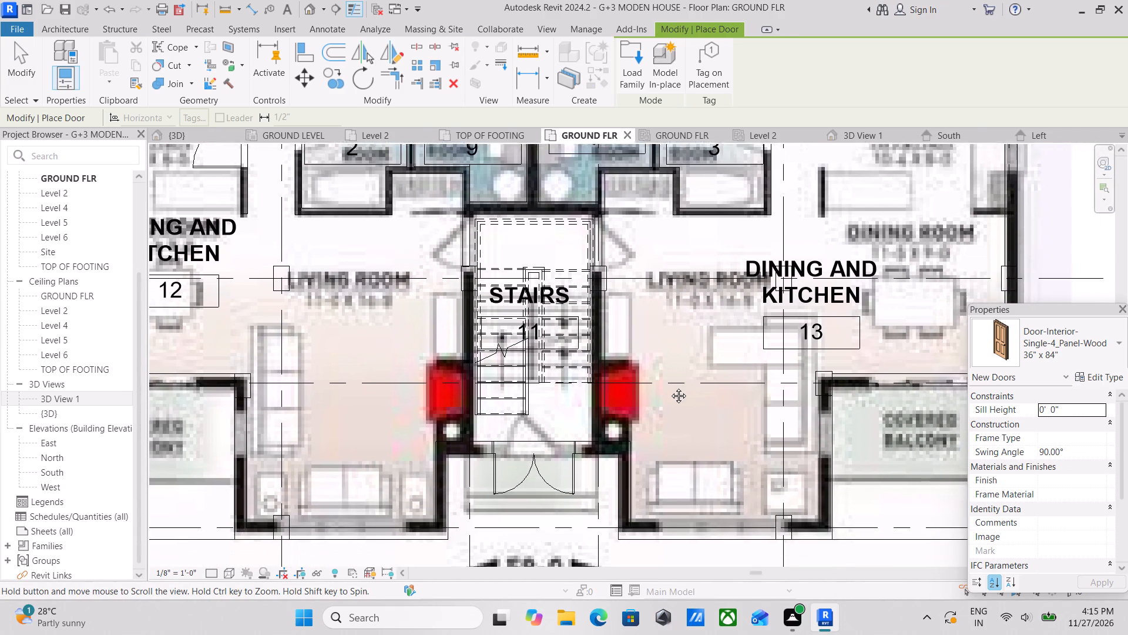
{"action": "middle_click_drag", "start_coordinate": [670, 387], "coordinate": [644, 359]}
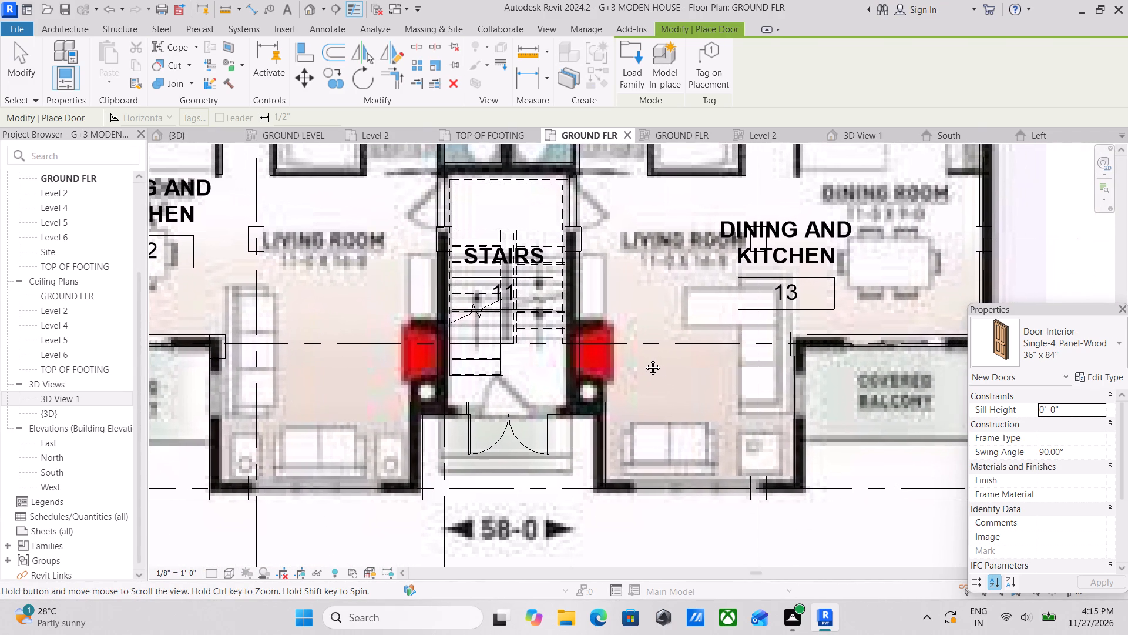
{"action": "middle_click_drag", "start_coordinate": [644, 359], "coordinate": [633, 355]}
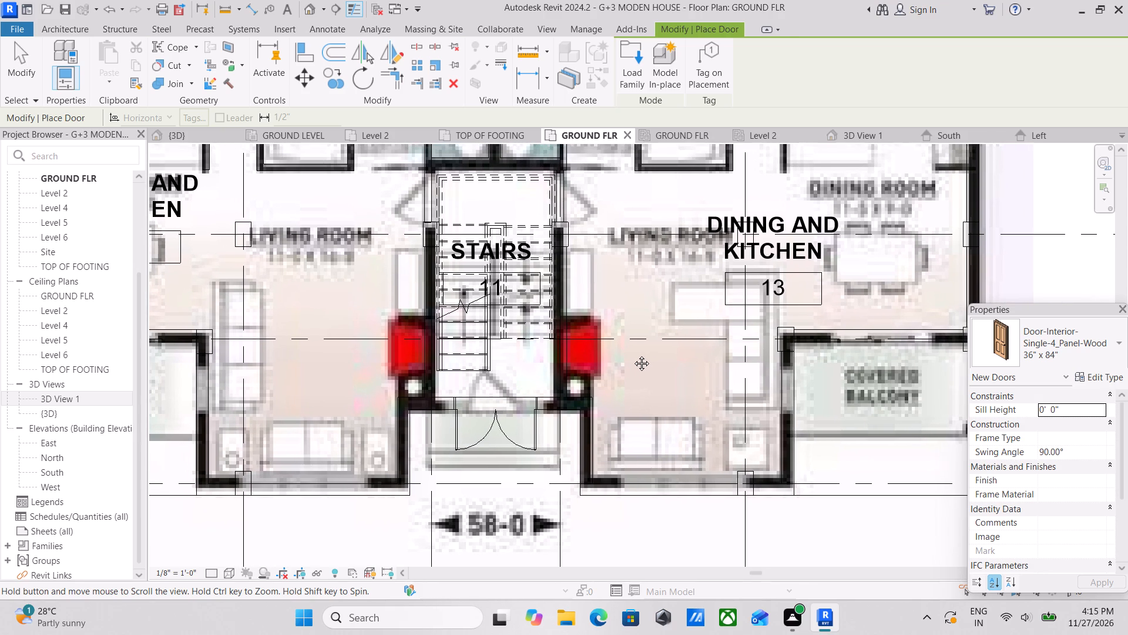
{"action": "middle_click_drag", "start_coordinate": [633, 355], "coordinate": [638, 423]}
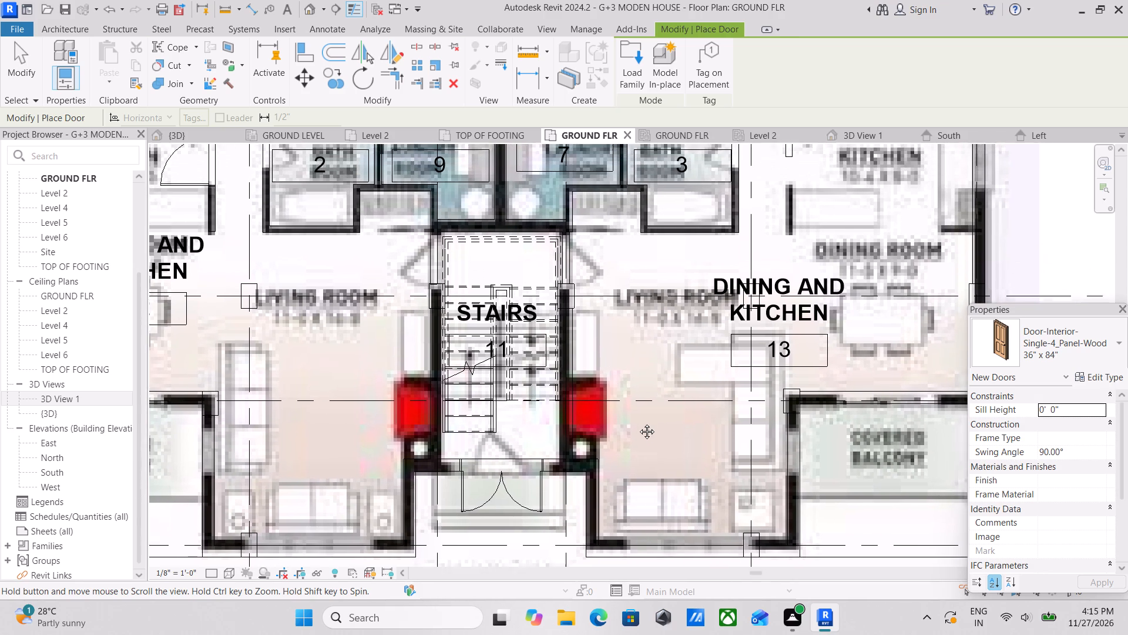
{"action": "middle_click_drag", "start_coordinate": [638, 423], "coordinate": [634, 466]}
{"action": "middle_click_drag", "start_coordinate": [768, 268], "coordinate": [709, 414]}
{"action": "scroll", "coordinate": [709, 415], "scroll_direction": "up", "scroll_amount": 1}
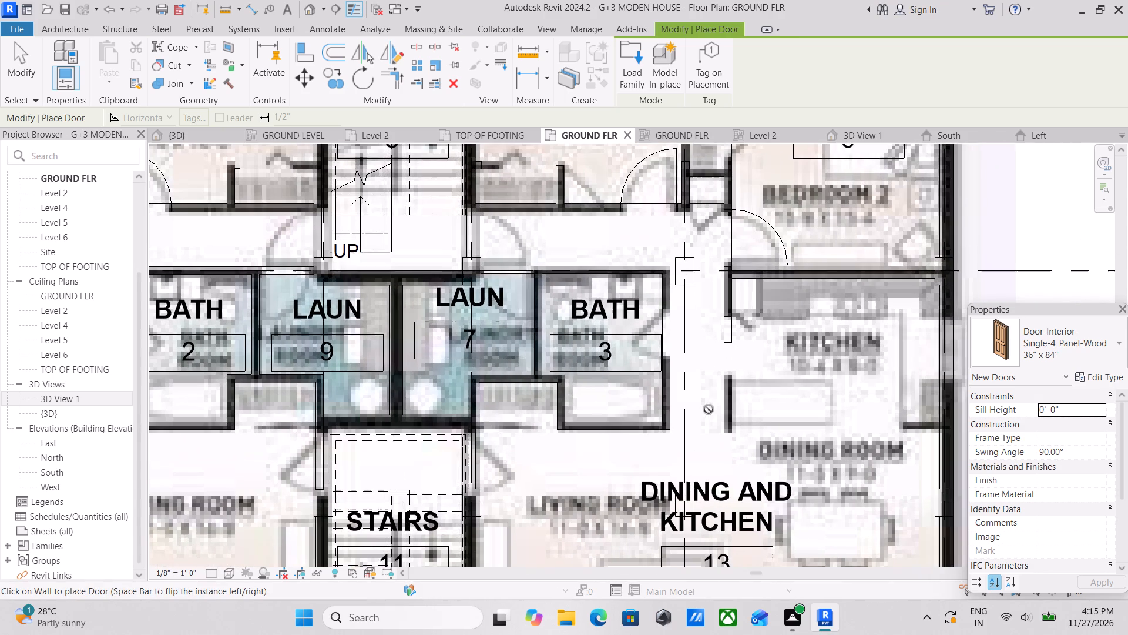
{"action": "middle_click_drag", "start_coordinate": [743, 337], "coordinate": [828, 250]}
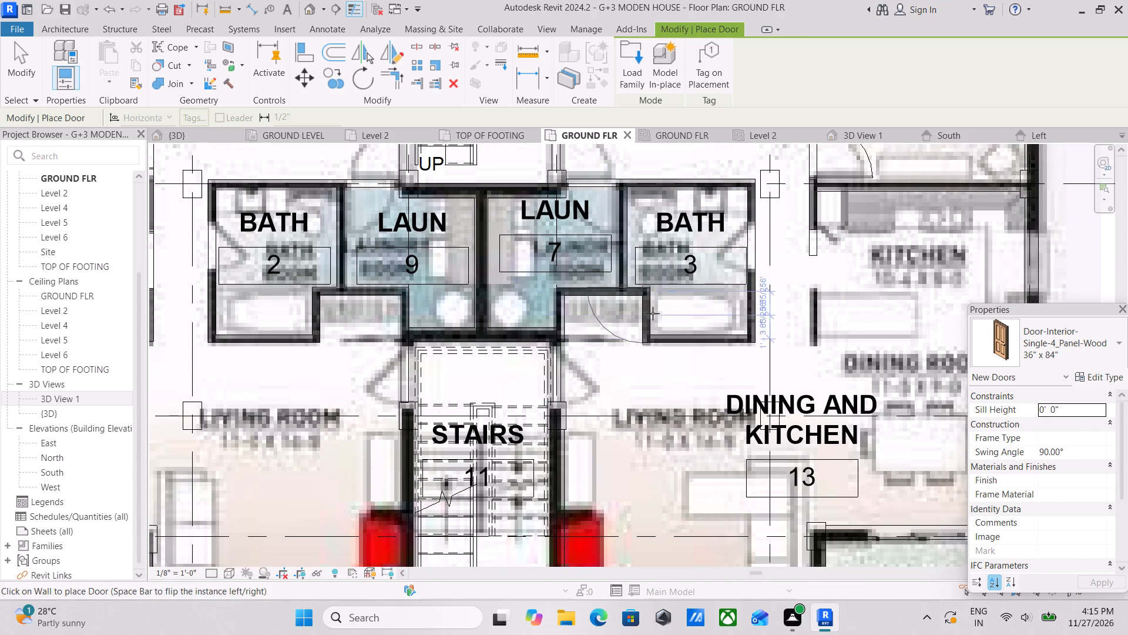
{"action": "key", "text": "Escape"}
{"action": "key", "text": "Escape"}
Place a Single-Flush 30" x 80" door in BATH 2's kitchen-facing wall over the reference doorway, hinged on the bathtub side and swinging inward.
{"action": "scroll", "coordinate": [367, 320], "scroll_direction": "up", "scroll_amount": 2}
{"action": "scroll", "coordinate": [259, 306], "scroll_direction": "up", "scroll_amount": 1}
{"action": "middle_click_drag", "start_coordinate": [271, 302], "coordinate": [506, 325]}
{"action": "scroll", "coordinate": [465, 337], "scroll_direction": "up", "scroll_amount": 2}
{"action": "key", "text": "Escape"}
{"action": "middle_click_drag", "start_coordinate": [441, 331], "coordinate": [484, 382]}
{"action": "type", "text": "DR"}
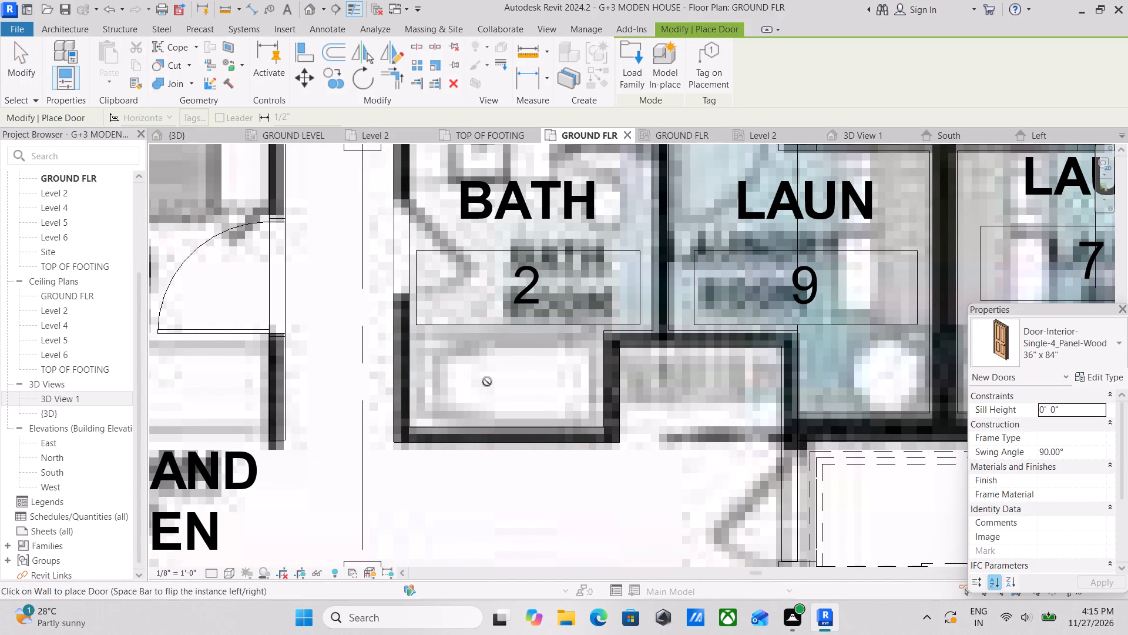
{"action": "left_click", "coordinate": [1079, 333]}
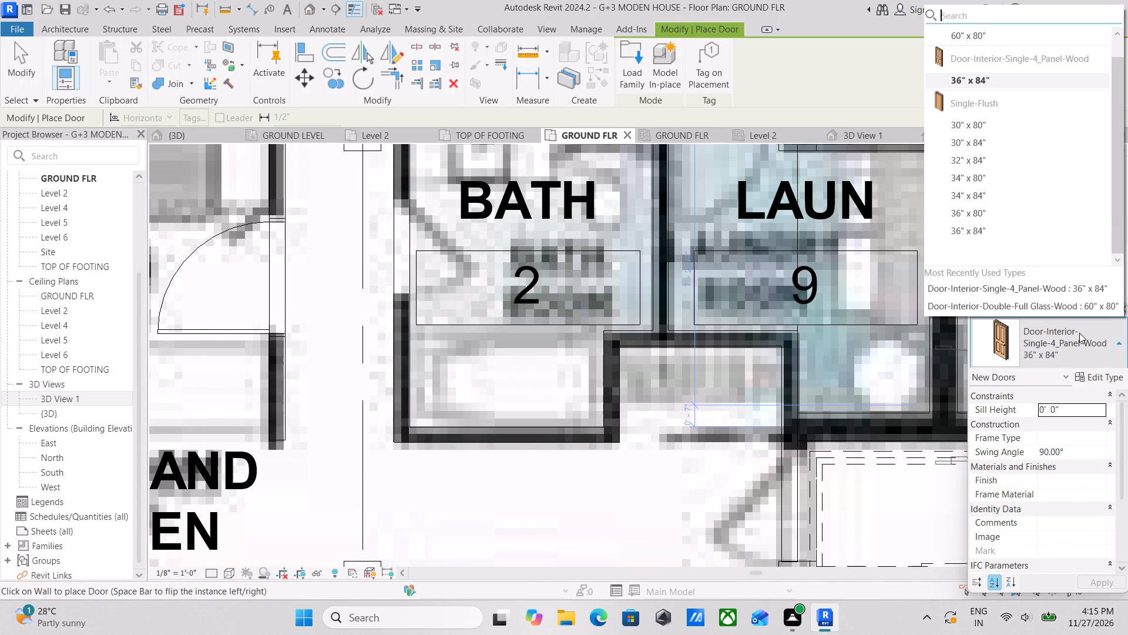
{"action": "scroll", "coordinate": [971, 109], "scroll_direction": "up", "scroll_amount": 4}
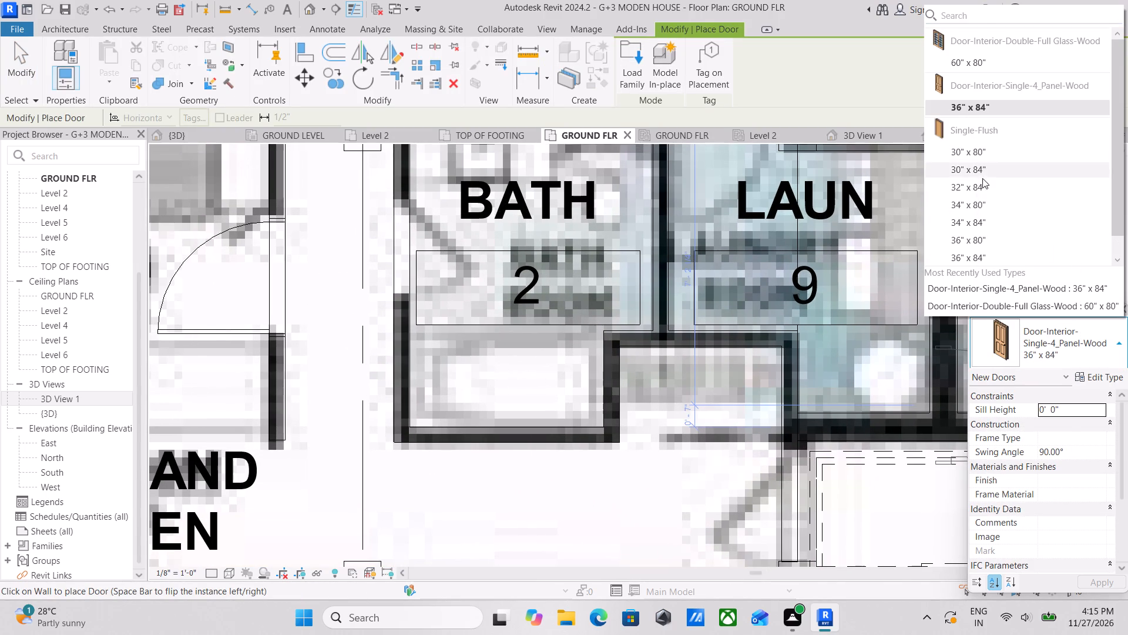
{"action": "scroll", "coordinate": [983, 190], "scroll_direction": "down", "scroll_amount": 1}
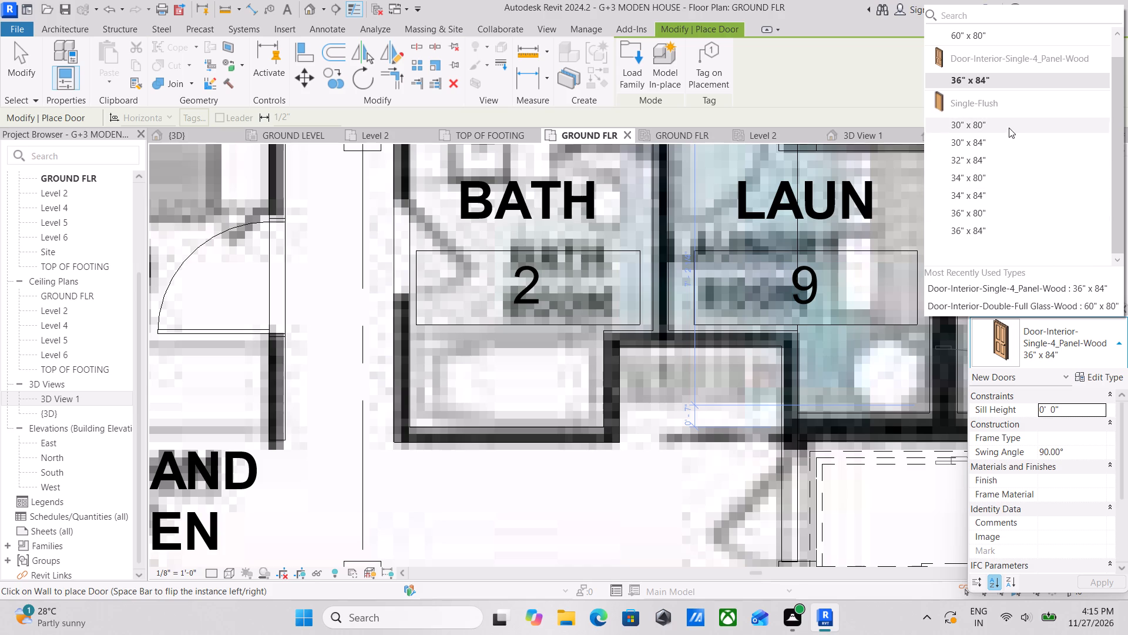
{"action": "left_click", "coordinate": [992, 126]}
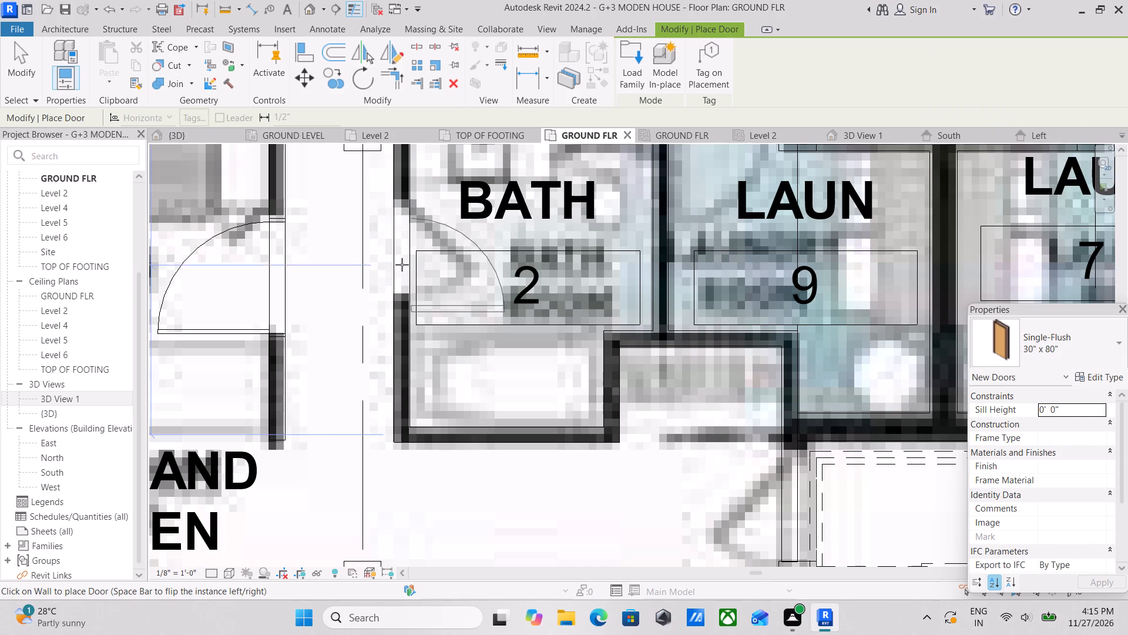
{"action": "middle_click_drag", "start_coordinate": [400, 265], "coordinate": [417, 403]}
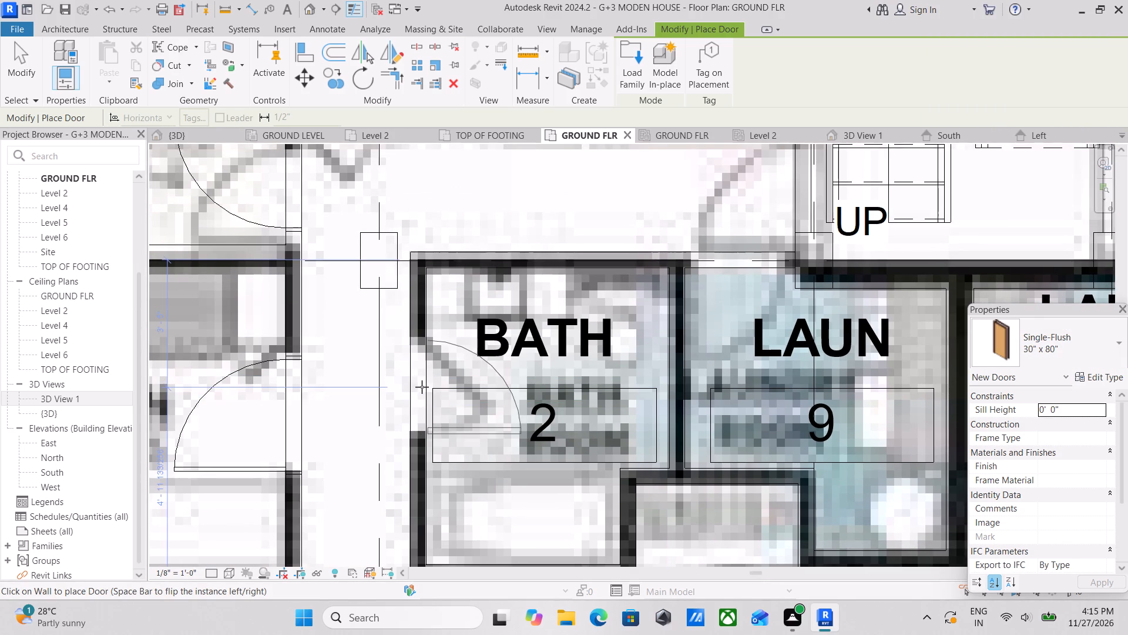
{"action": "left_click", "coordinate": [422, 387]}
Place a Single-Flush 30" x 80" door centred in LAUN 7's corridor wall, 1' 6 1/2" to each side, swinging into the laundry.
{"action": "middle_click_drag", "start_coordinate": [422, 387], "coordinate": [469, 221]}
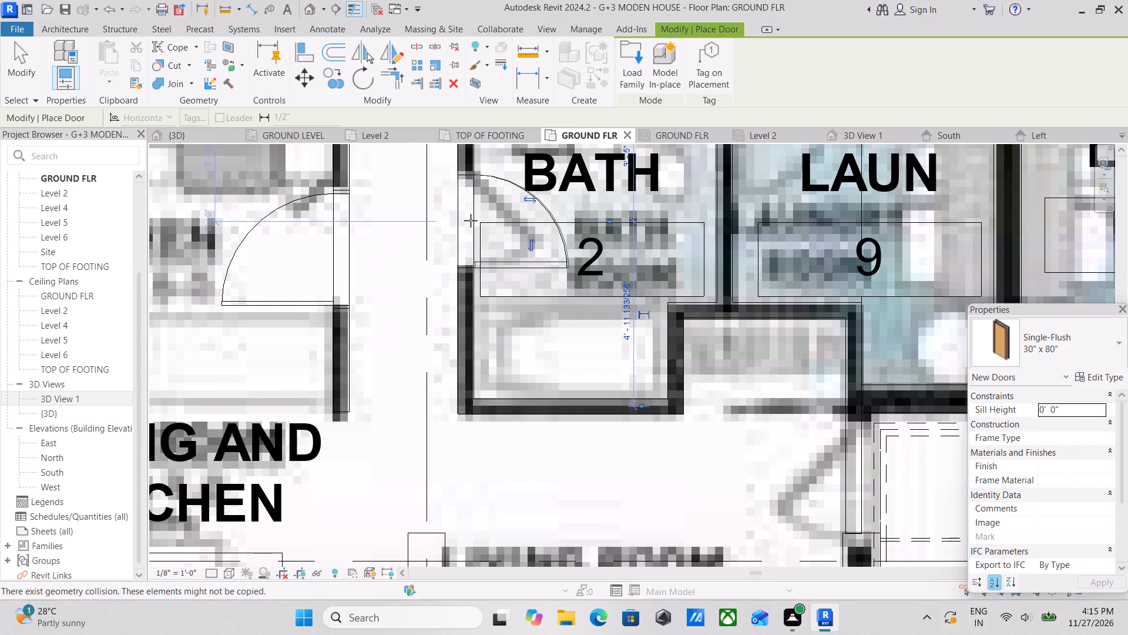
{"action": "middle_click_drag", "start_coordinate": [577, 330], "coordinate": [385, 370]}
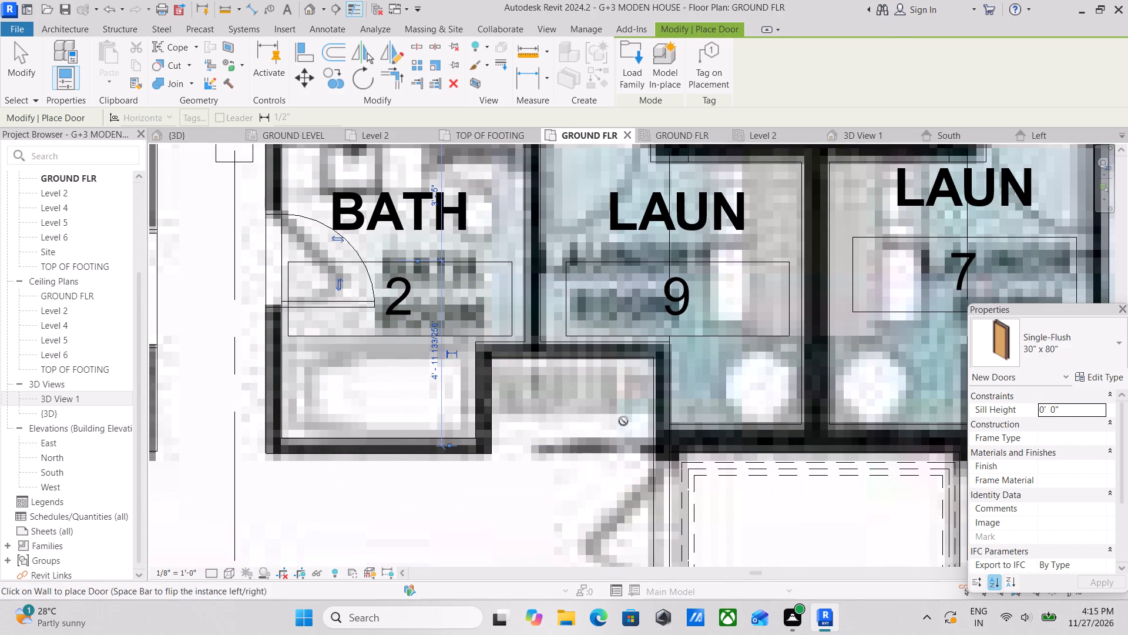
{"action": "middle_click_drag", "start_coordinate": [758, 410], "coordinate": [628, 263]}
{"action": "scroll", "coordinate": [623, 265], "scroll_direction": "down", "scroll_amount": 1}
{"action": "middle_click_drag", "start_coordinate": [623, 265], "coordinate": [584, 372]}
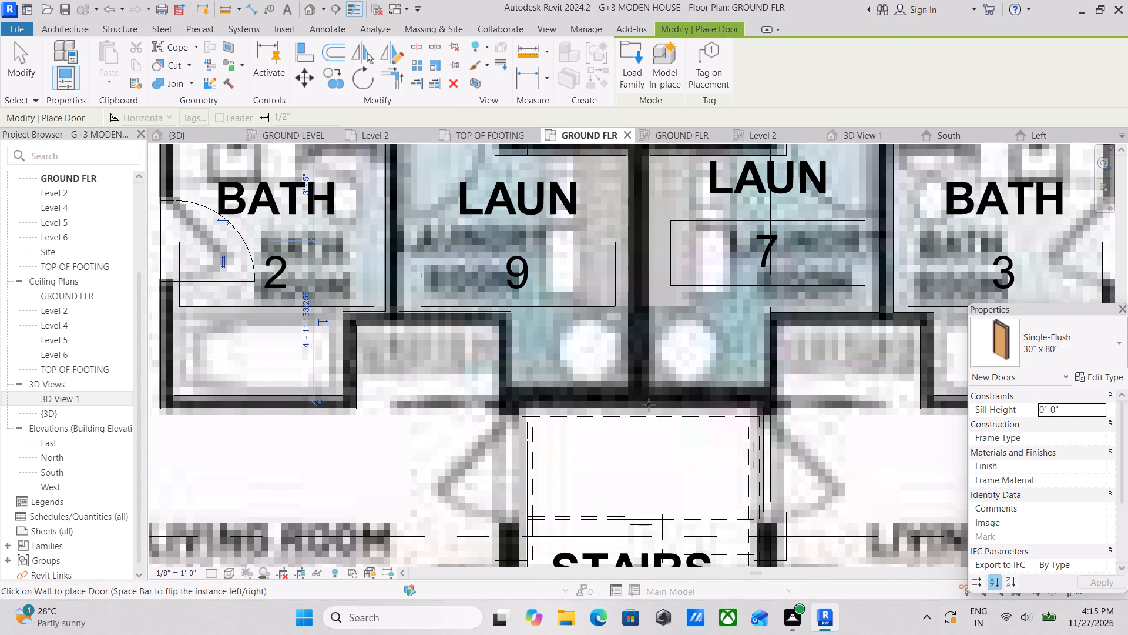
{"action": "scroll", "coordinate": [702, 384], "scroll_direction": "down", "scroll_amount": 2}
{"action": "middle_click_drag", "start_coordinate": [702, 384], "coordinate": [614, 444]}
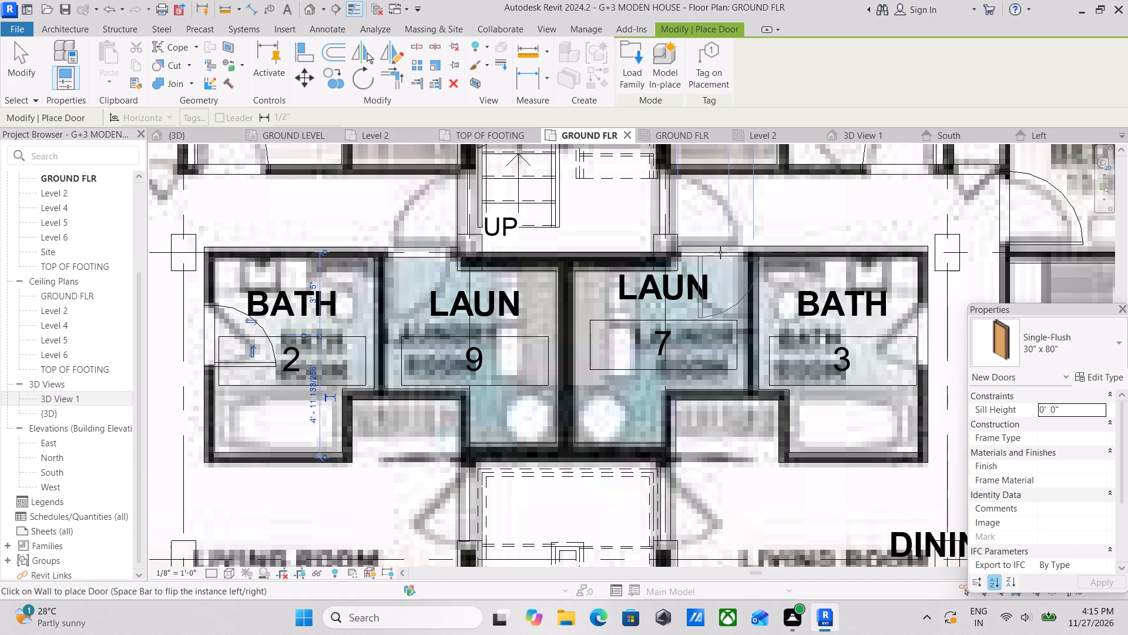
{"action": "scroll", "coordinate": [716, 252], "scroll_direction": "up", "scroll_amount": 2}
{"action": "scroll", "coordinate": [716, 252], "scroll_direction": "down", "scroll_amount": 2}
{"action": "middle_click_drag", "start_coordinate": [716, 252], "coordinate": [716, 334]}
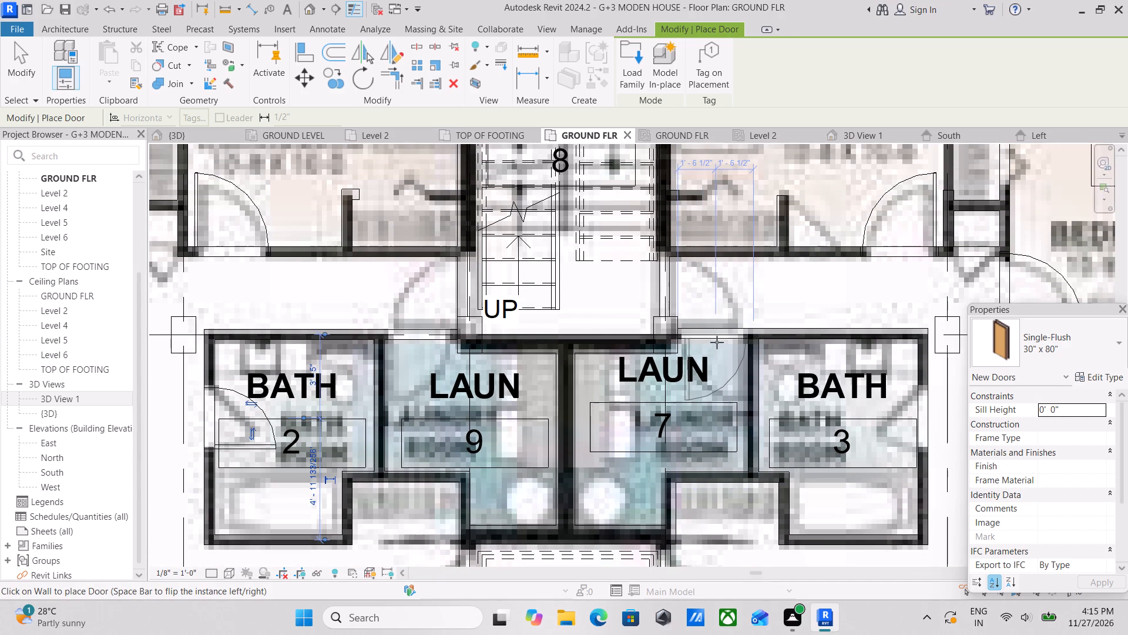
{"action": "scroll", "coordinate": [717, 342], "scroll_direction": "down", "scroll_amount": 1}
{"action": "middle_click_drag", "start_coordinate": [717, 342], "coordinate": [710, 278]}
{"action": "left_click", "coordinate": [710, 278]}
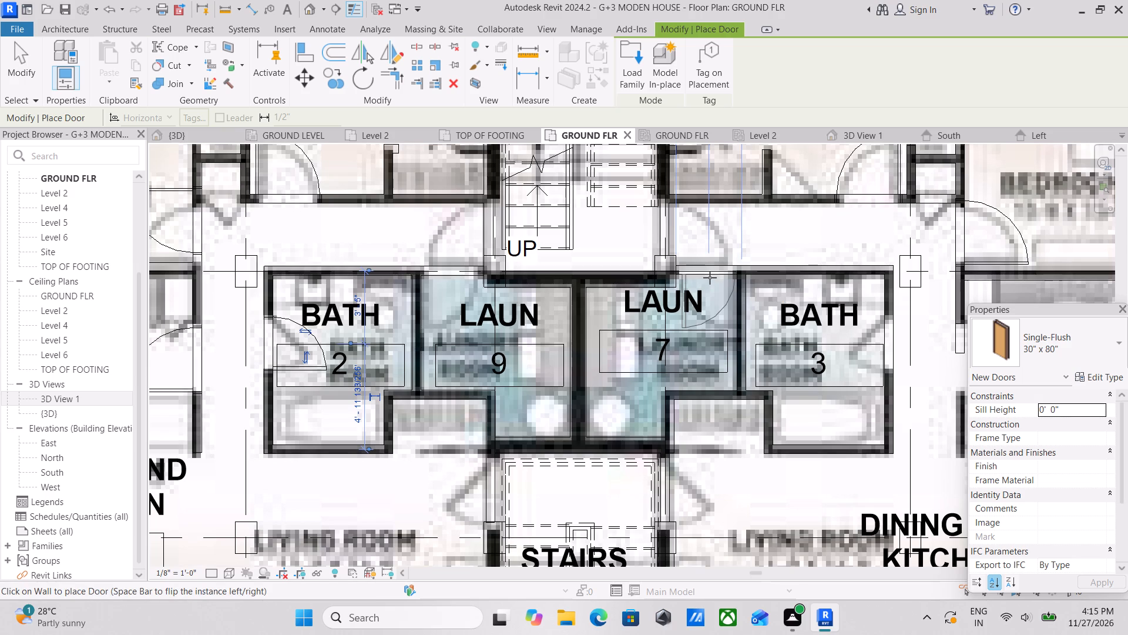
Place a Single-Flush 30" x 80" door in BATH 3's kitchen-facing wall, about 3' 6" from the wall on grid B, swinging into the bathroom.
{"action": "scroll", "coordinate": [710, 278], "scroll_direction": "up", "scroll_amount": 1}
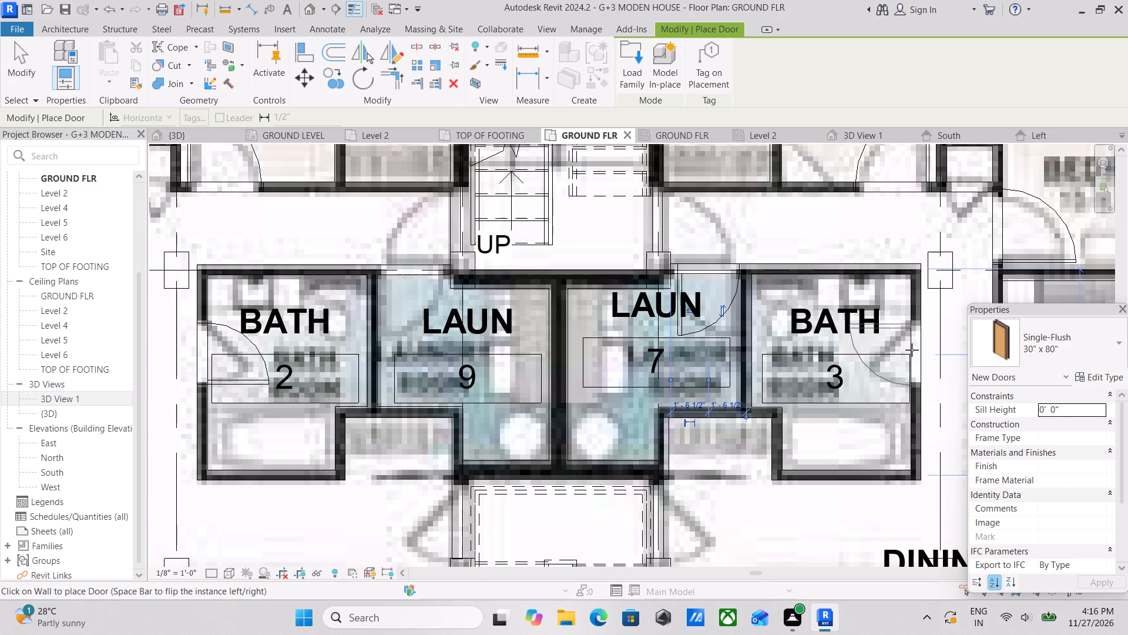
{"action": "middle_click_drag", "start_coordinate": [912, 350], "coordinate": [807, 351]}
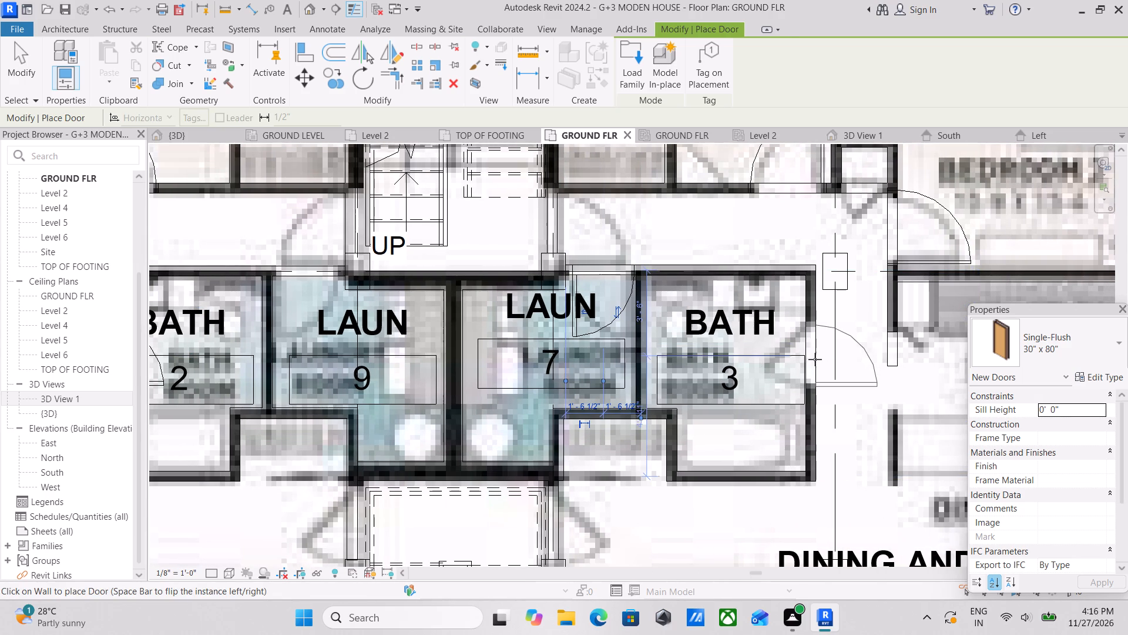
{"action": "left_click", "coordinate": [804, 359]}
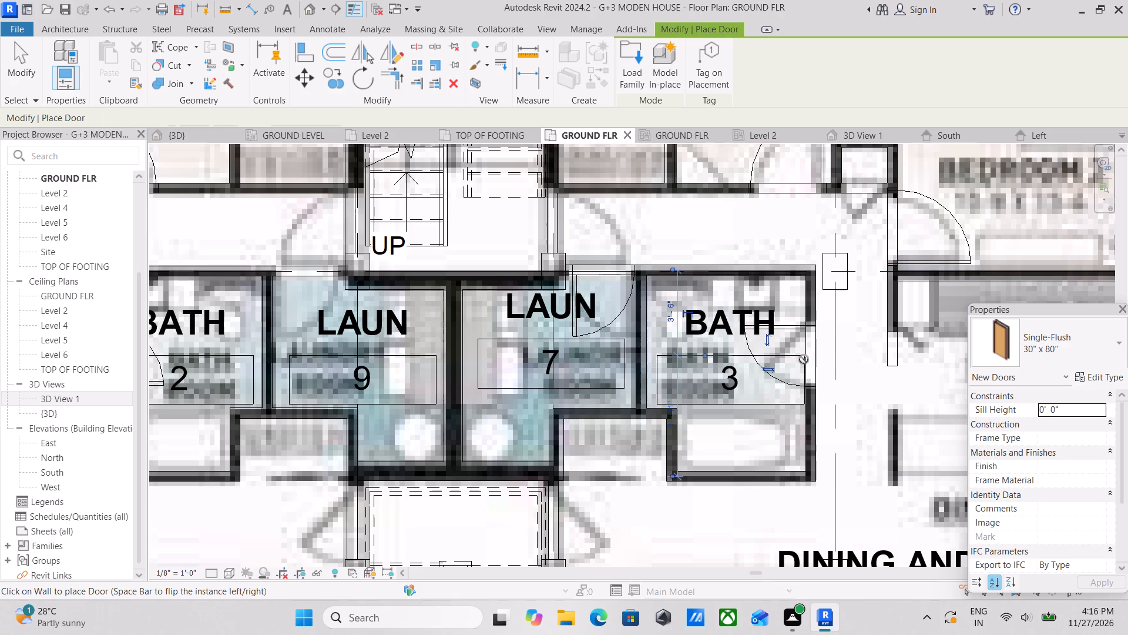
{"action": "scroll", "coordinate": [804, 359], "scroll_direction": "down", "scroll_amount": 2}
{"action": "middle_click_drag", "start_coordinate": [804, 359], "coordinate": [865, 285]}
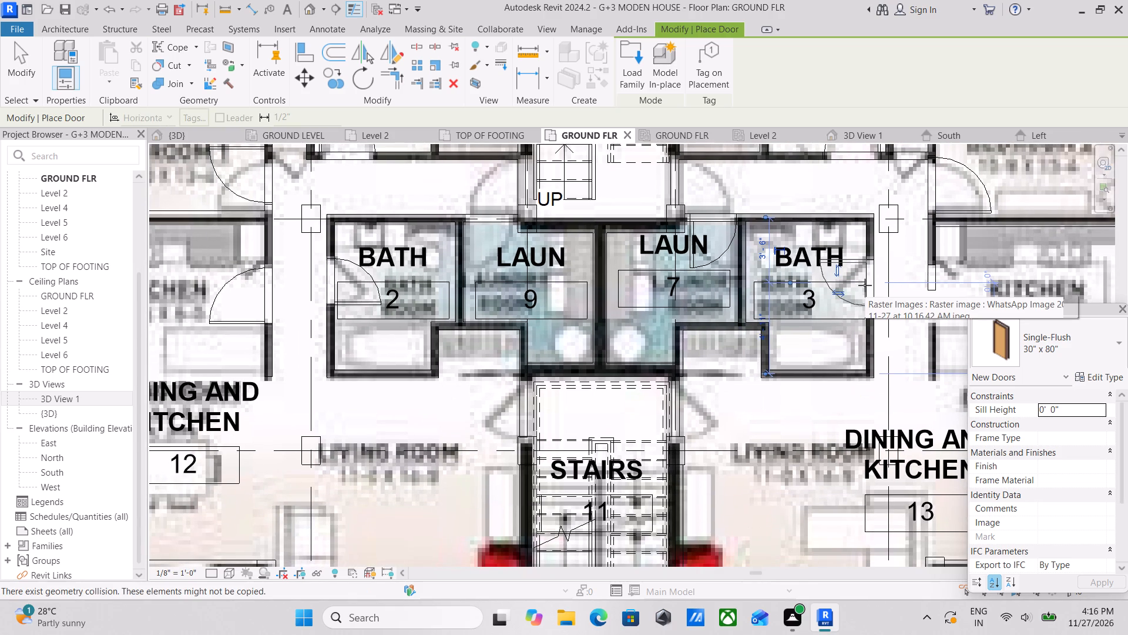
{"action": "scroll", "coordinate": [862, 285], "scroll_direction": "up", "scroll_amount": 3}
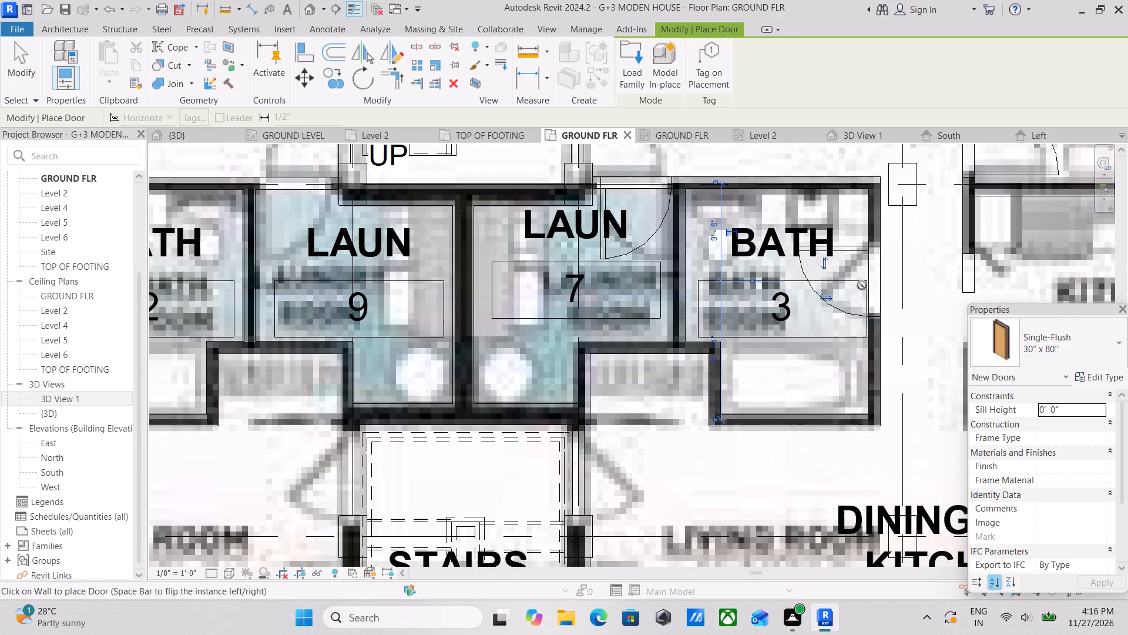
{"action": "scroll", "coordinate": [857, 286], "scroll_direction": "down", "scroll_amount": 2}
{"action": "middle_click_drag", "start_coordinate": [857, 286], "coordinate": [570, 350]}
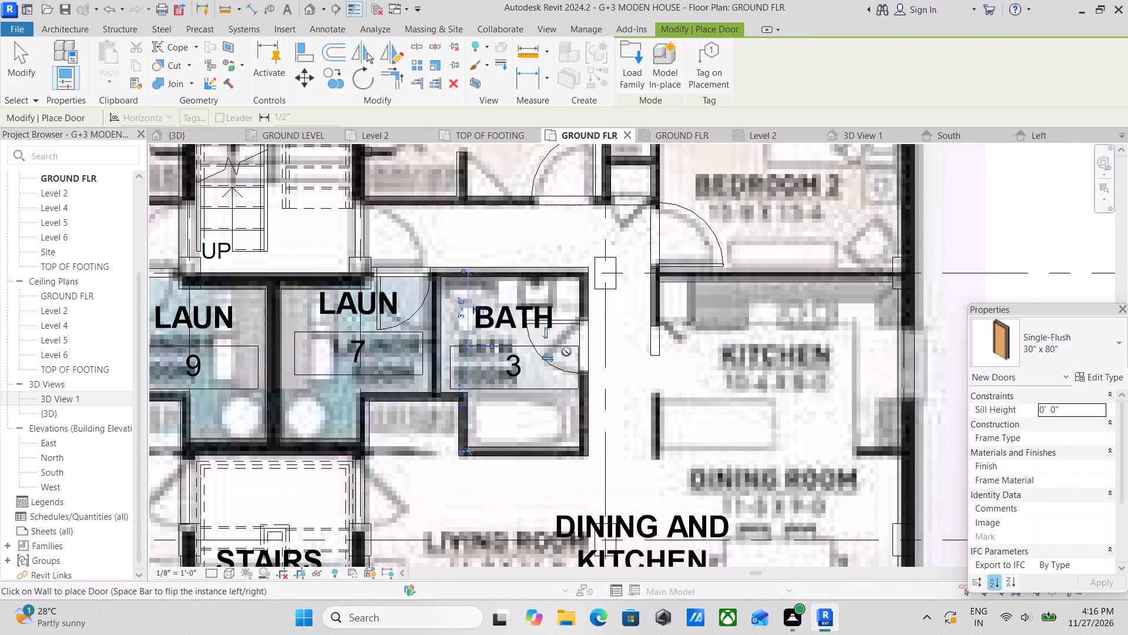
{"action": "scroll", "coordinate": [566, 352], "scroll_direction": "down", "scroll_amount": 2}
{"action": "middle_click_drag", "start_coordinate": [566, 352], "coordinate": [570, 391]}
{"action": "scroll", "coordinate": [600, 330], "scroll_direction": "down", "scroll_amount": 2}
{"action": "middle_click_drag", "start_coordinate": [600, 330], "coordinate": [761, 347]}
{"action": "middle_click_drag", "start_coordinate": [629, 362], "coordinate": [630, 362]}
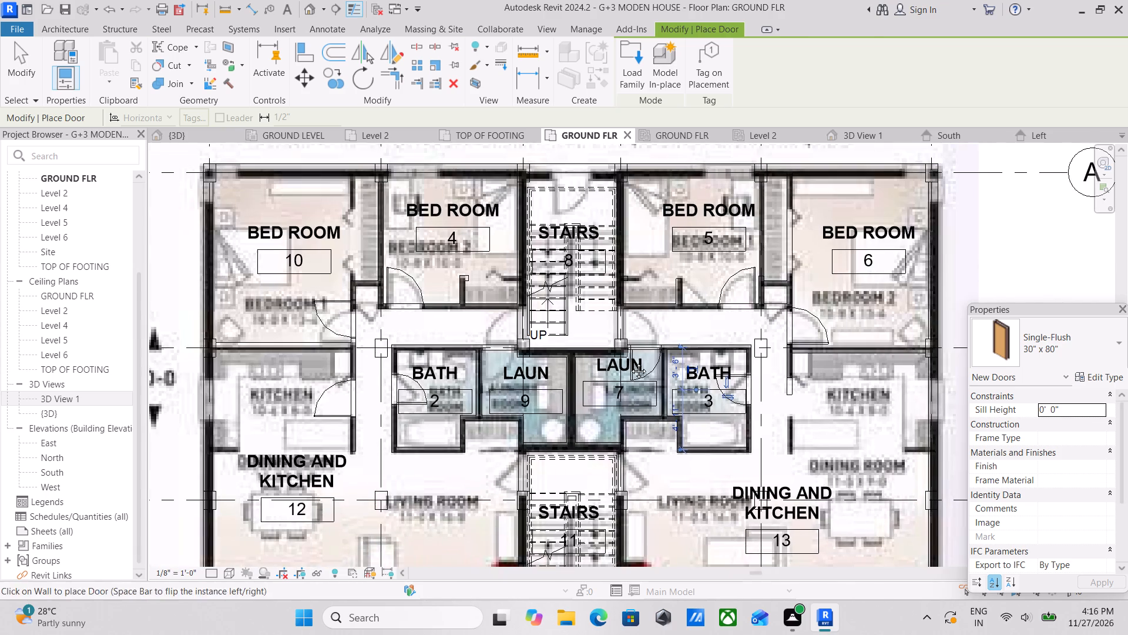
{"action": "middle_click_drag", "start_coordinate": [630, 362], "coordinate": [721, 417]}
{"action": "key", "text": "Escape"}
{"action": "scroll", "coordinate": [569, 286], "scroll_direction": "down", "scroll_amount": 3}
{"action": "key", "text": "Escape"}
Set the GROUND FLR plan view's visual style to Shaded.
{"action": "middle_click_drag", "start_coordinate": [541, 385], "coordinate": [602, 193]}
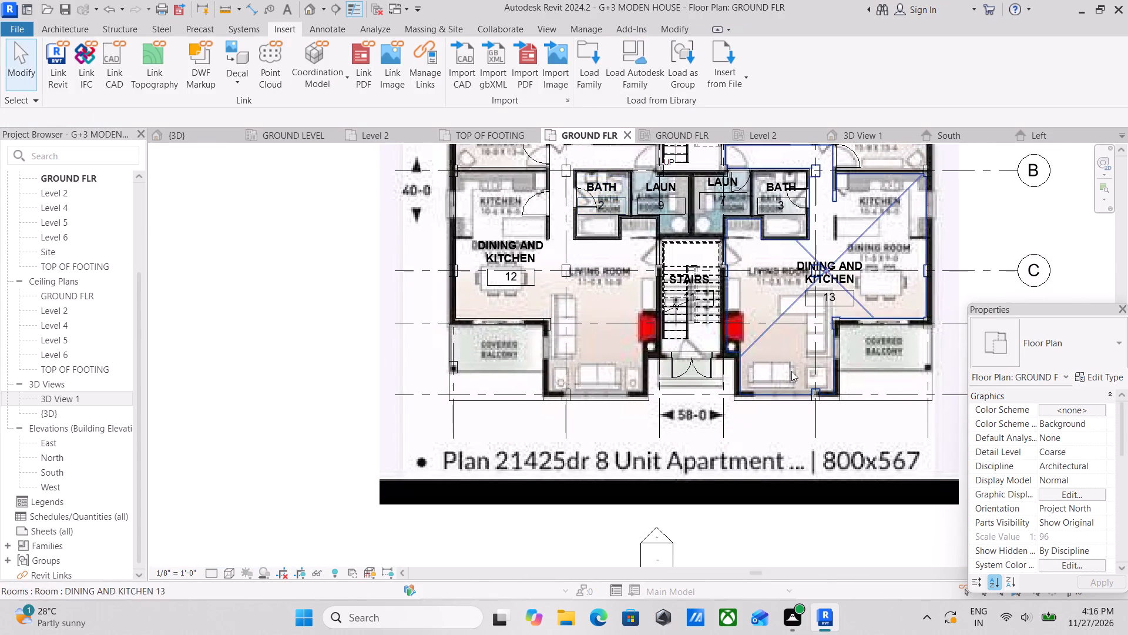
{"action": "scroll", "coordinate": [846, 387], "scroll_direction": "up", "scroll_amount": 2}
{"action": "scroll", "coordinate": [889, 414], "scroll_direction": "up", "scroll_amount": 2}
{"action": "middle_click_drag", "start_coordinate": [873, 404], "coordinate": [777, 397]}
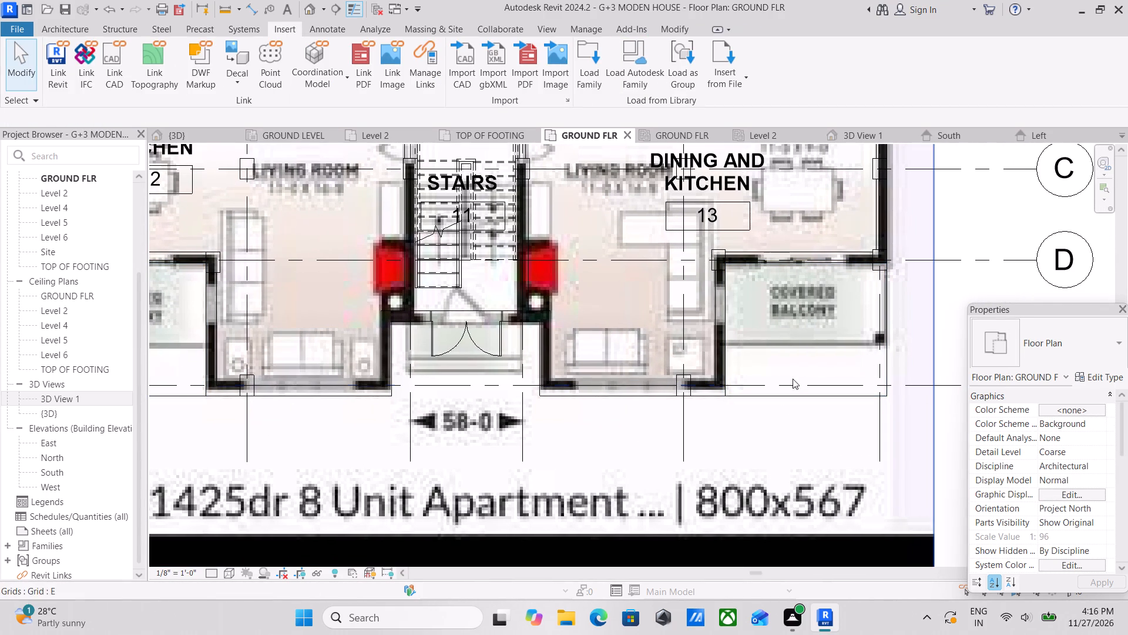
{"action": "left_click", "coordinate": [778, 393]}
{"action": "key", "text": "Escape"}
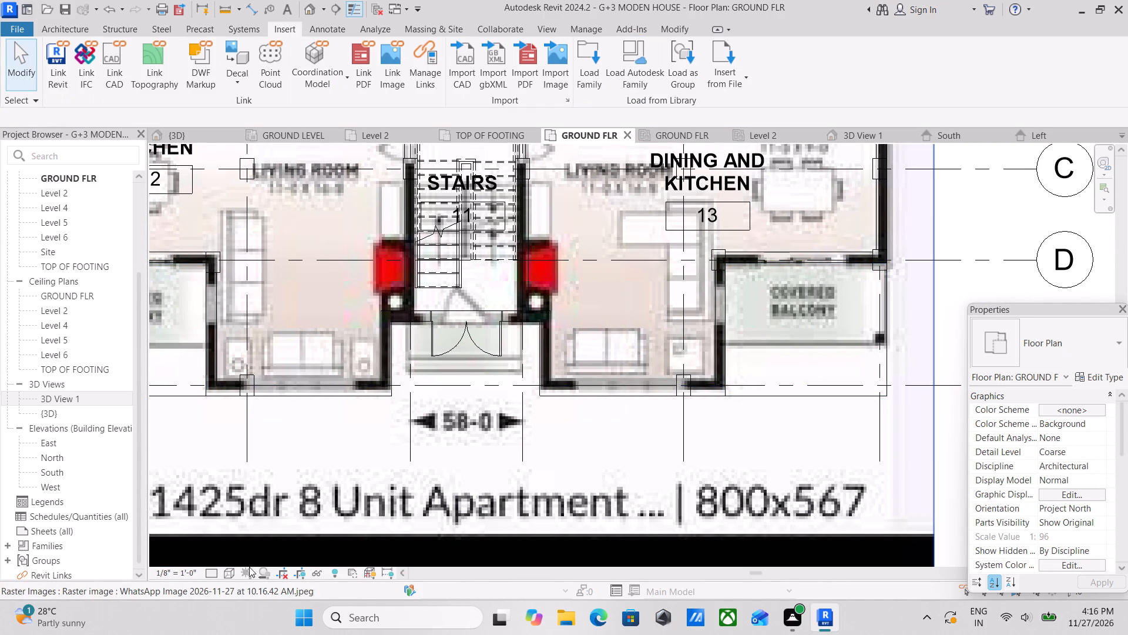
{"action": "left_click", "coordinate": [229, 569]}
{"action": "left_click", "coordinate": [259, 513]}
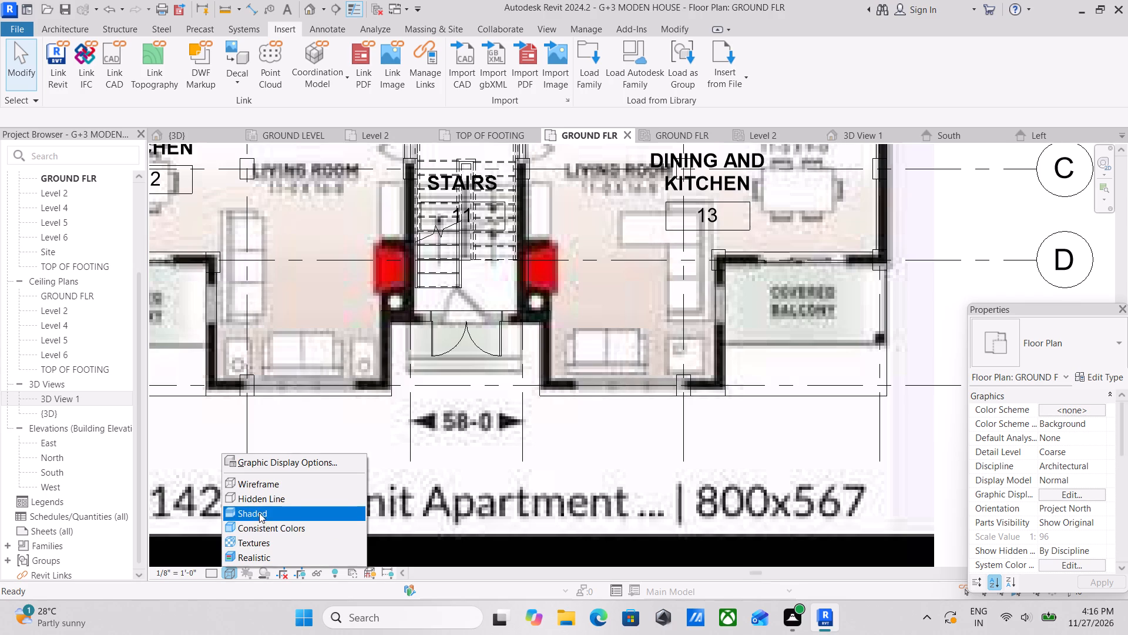
{"action": "scroll", "coordinate": [994, 377], "scroll_direction": "up", "scroll_amount": 1}
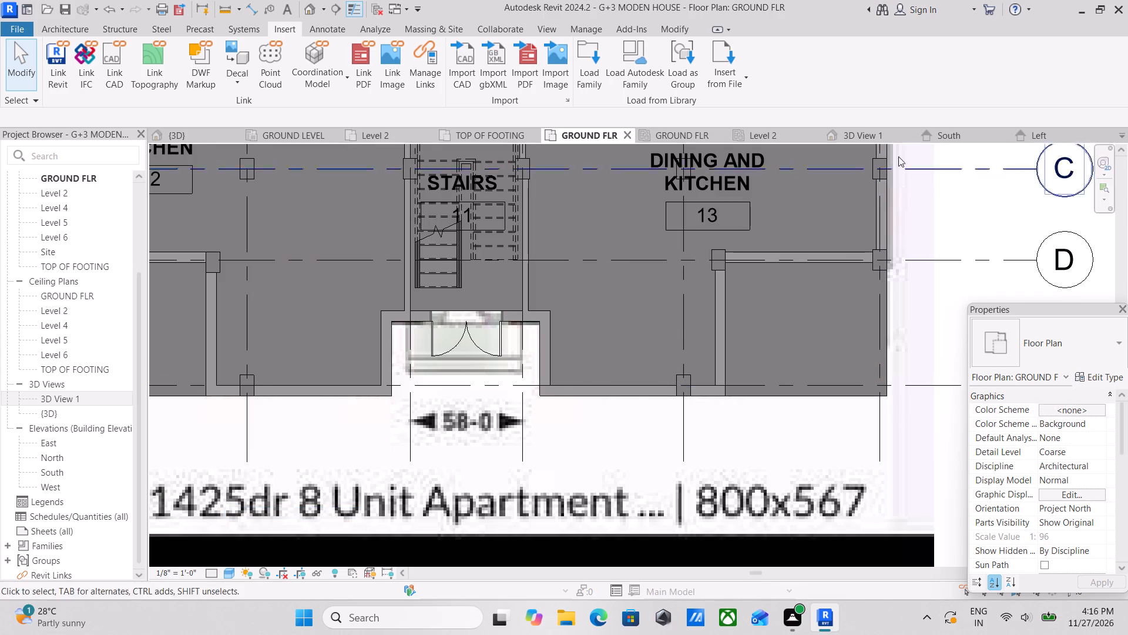
{"action": "key", "text": "Escape"}
{"action": "scroll", "coordinate": [754, 239], "scroll_direction": "down", "scroll_amount": 3}
{"action": "middle_click_drag", "start_coordinate": [754, 240], "coordinate": [600, 223]}
{"action": "middle_click_drag", "start_coordinate": [671, 308], "coordinate": [659, 365]}
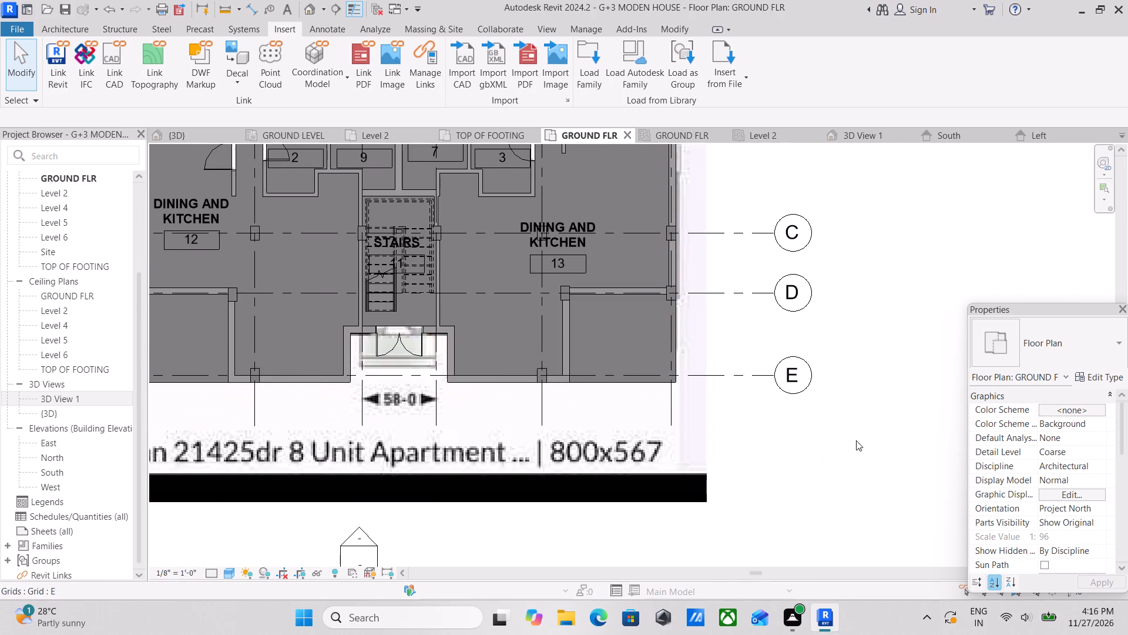
Examine the model in 3D, checking the flooring 1' slab at the building's front corner from oblique and front views.
{"action": "scroll", "coordinate": [973, 299], "scroll_direction": "down", "scroll_amount": 1}
{"action": "middle_click_drag", "start_coordinate": [879, 329], "coordinate": [880, 240]}
{"action": "scroll", "coordinate": [694, 289], "scroll_direction": "down", "scroll_amount": 1}
{"action": "middle_click_drag", "start_coordinate": [694, 289], "coordinate": [739, 386]}
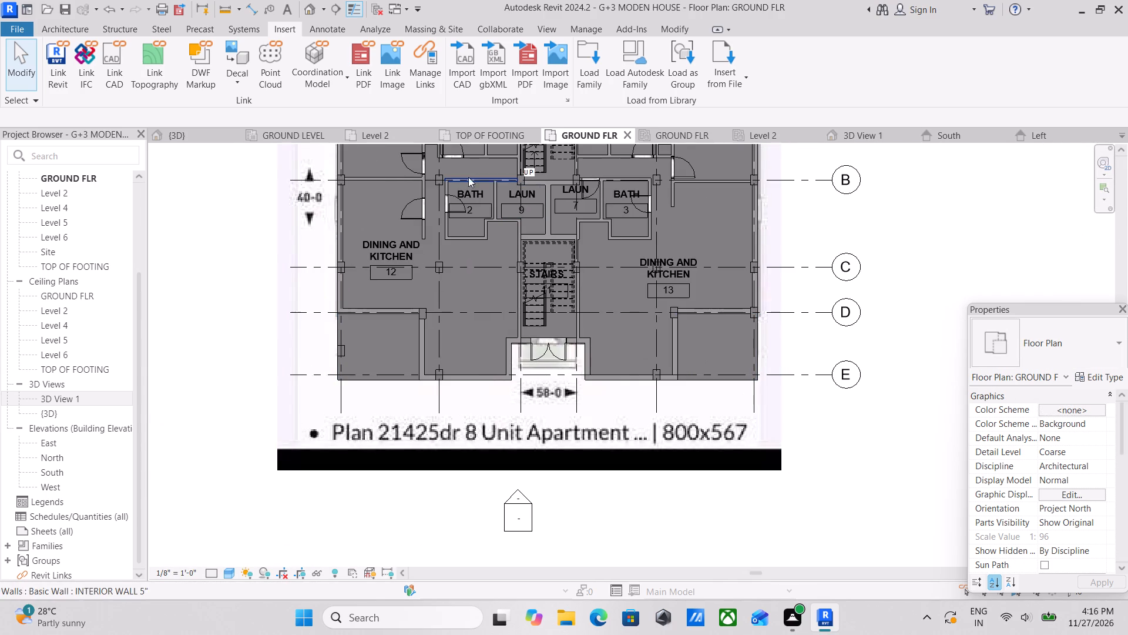
{"action": "left_click", "coordinate": [164, 128]}
{"action": "scroll", "coordinate": [1100, 530], "scroll_direction": "up", "scroll_amount": 2}
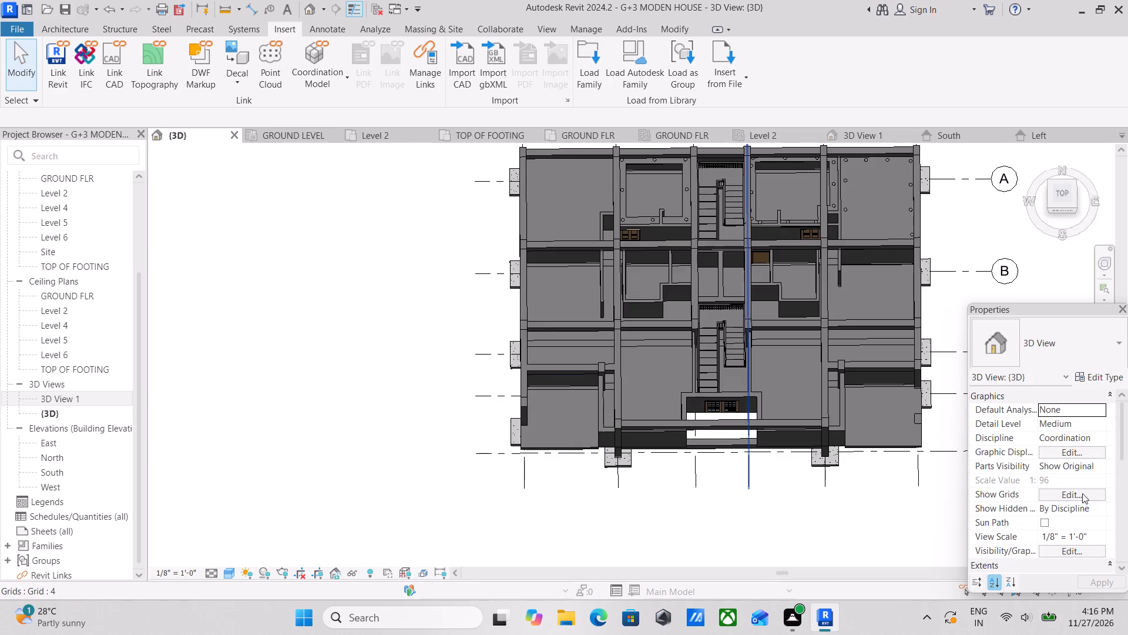
{"action": "scroll", "coordinate": [894, 436], "scroll_direction": "up", "scroll_amount": 5}
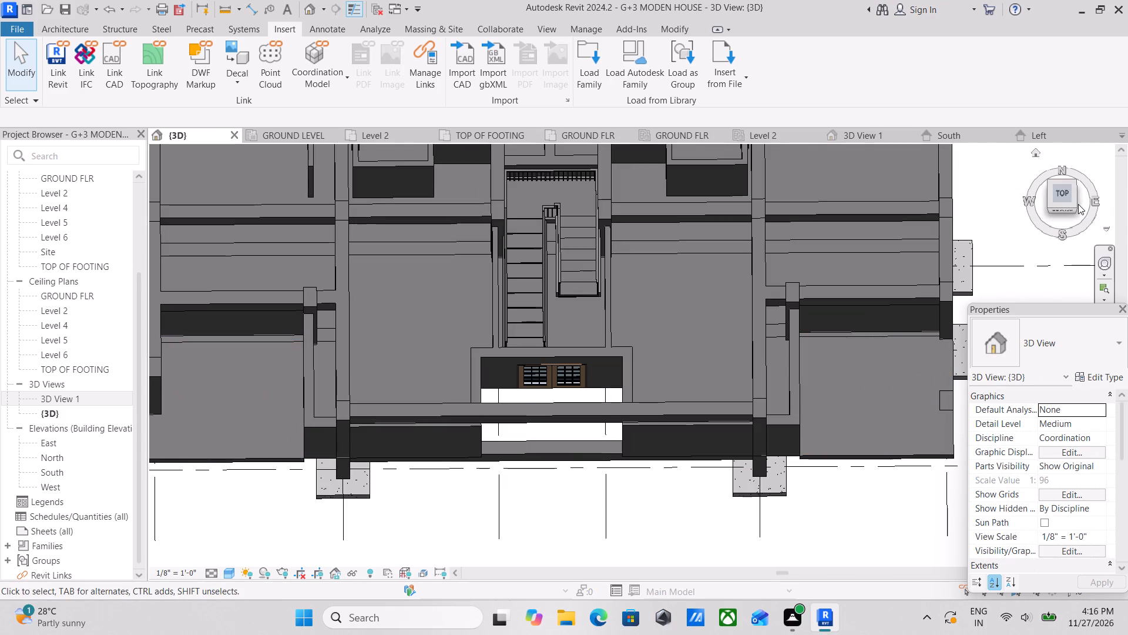
{"action": "left_click", "coordinate": [1073, 206]}
{"action": "scroll", "coordinate": [534, 368], "scroll_direction": "up", "scroll_amount": 3}
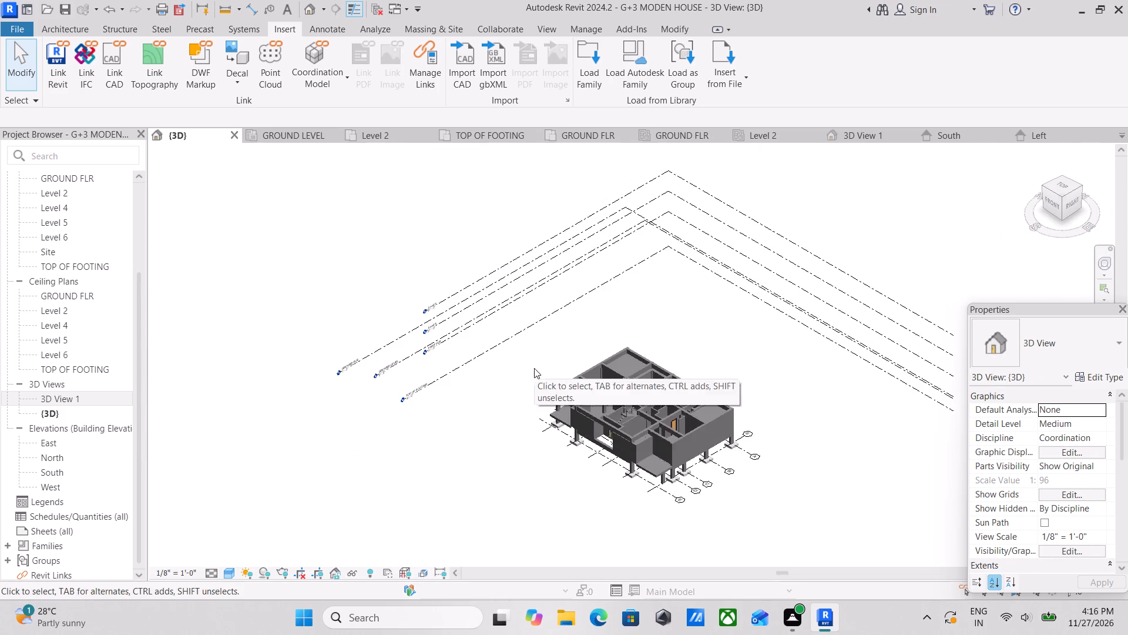
{"action": "scroll", "coordinate": [534, 368], "scroll_direction": "up", "scroll_amount": 9}
{"action": "scroll", "coordinate": [756, 509], "scroll_direction": "up", "scroll_amount": 3}
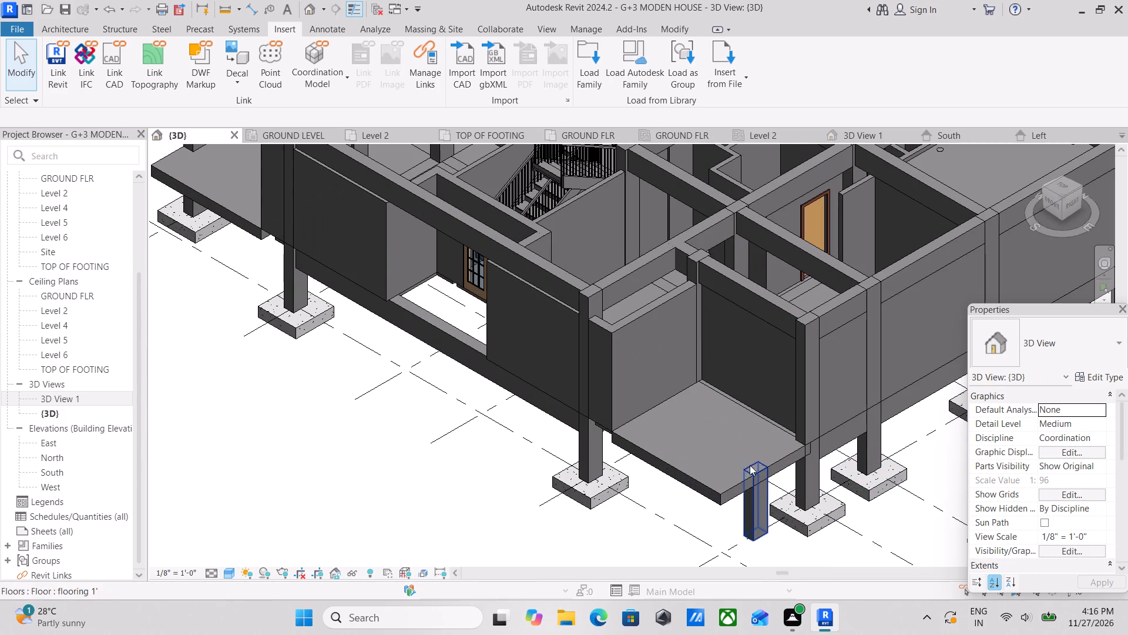
{"action": "middle_click_drag", "start_coordinate": [711, 473], "coordinate": [754, 457]}
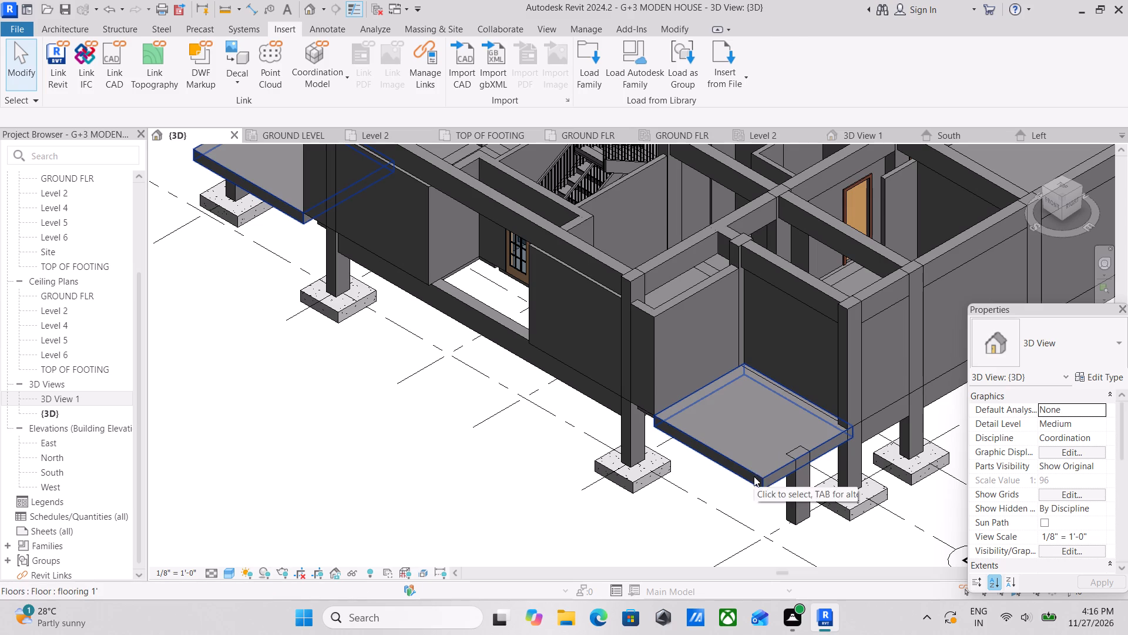
{"action": "left_click", "coordinate": [754, 476]}
{"action": "left_click", "coordinate": [1046, 203]}
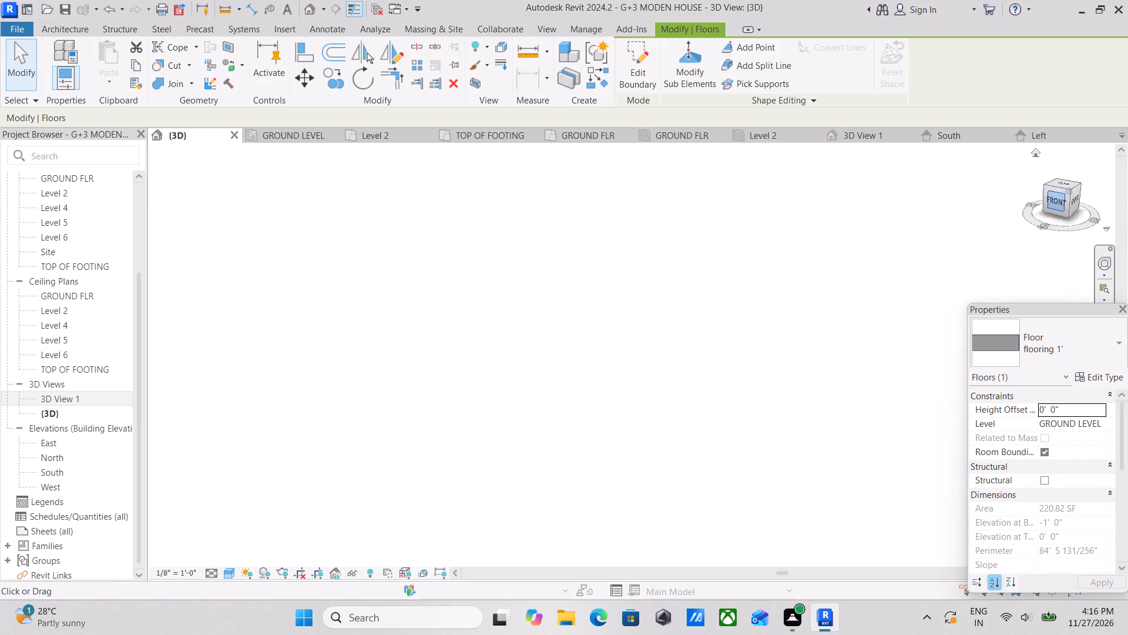
{"action": "scroll", "coordinate": [821, 324], "scroll_direction": "up", "scroll_amount": 4}
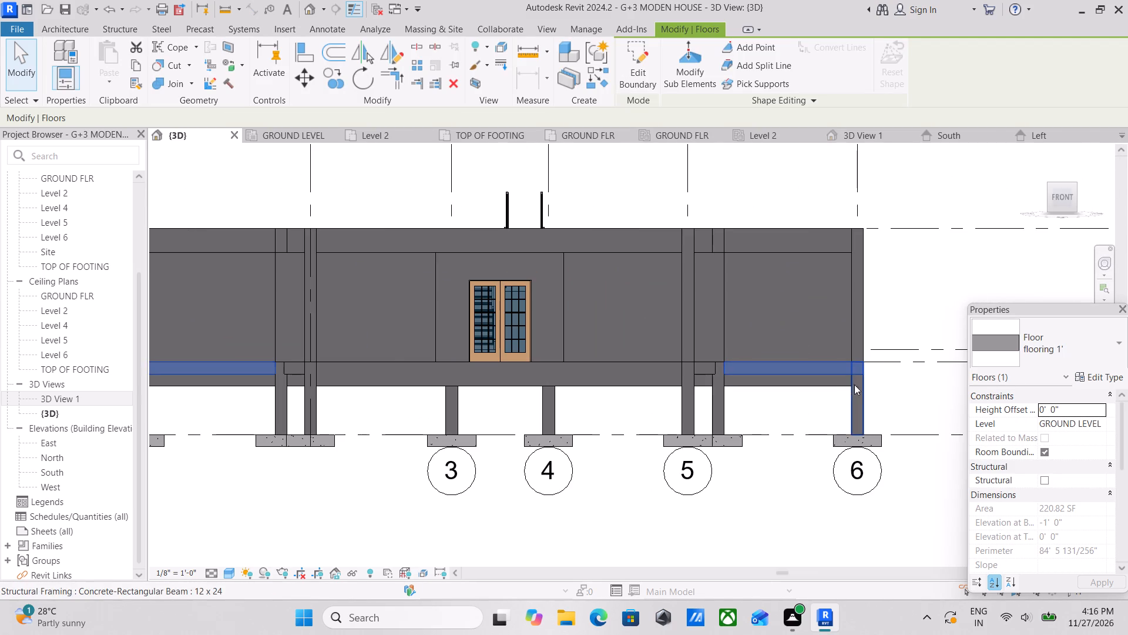
{"action": "left_click", "coordinate": [1076, 185]}
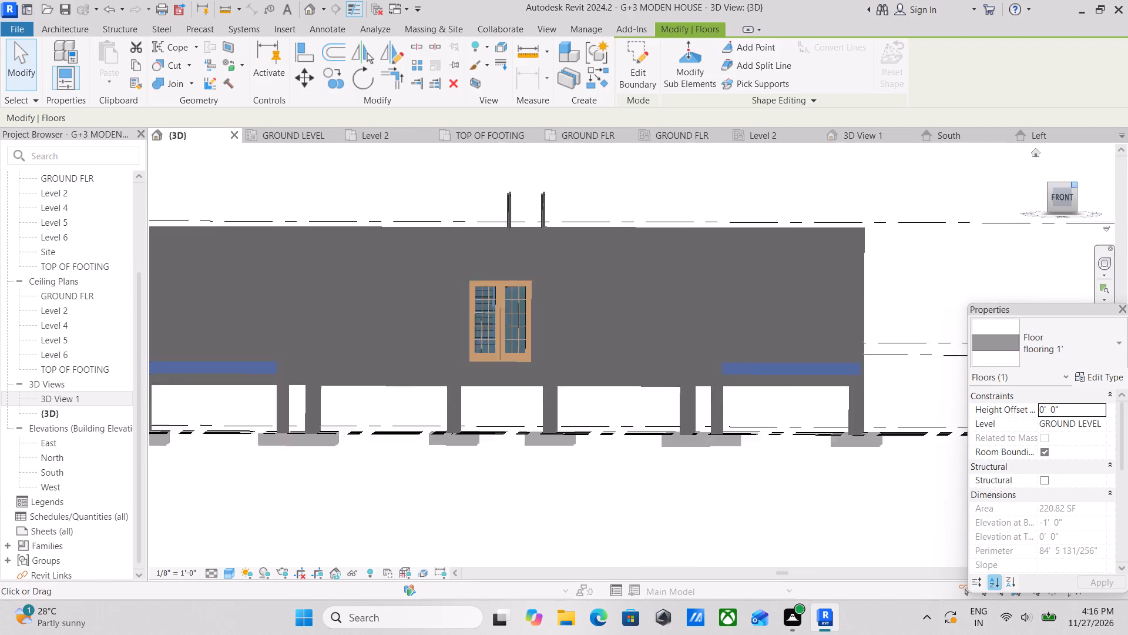
{"action": "key", "text": "Escape"}
{"action": "middle_click_drag", "start_coordinate": [724, 340], "coordinate": [751, 330]}
{"action": "middle_click_drag", "start_coordinate": [596, 272], "coordinate": [613, 306]}
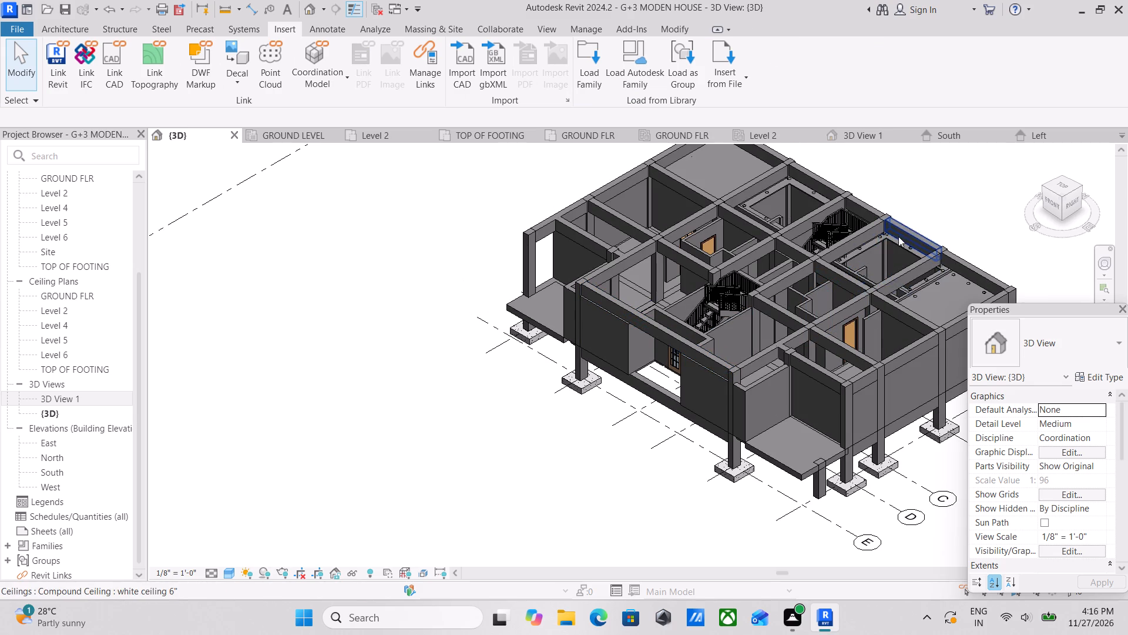
Copy the white ceiling 6" from the bay between grids 5 and 6 about 14' 2 1/2" into the bay between grids 4 and 5.
{"action": "scroll", "coordinate": [883, 241], "scroll_direction": "up", "scroll_amount": 3}
{"action": "middle_click_drag", "start_coordinate": [826, 270], "coordinate": [614, 277]}
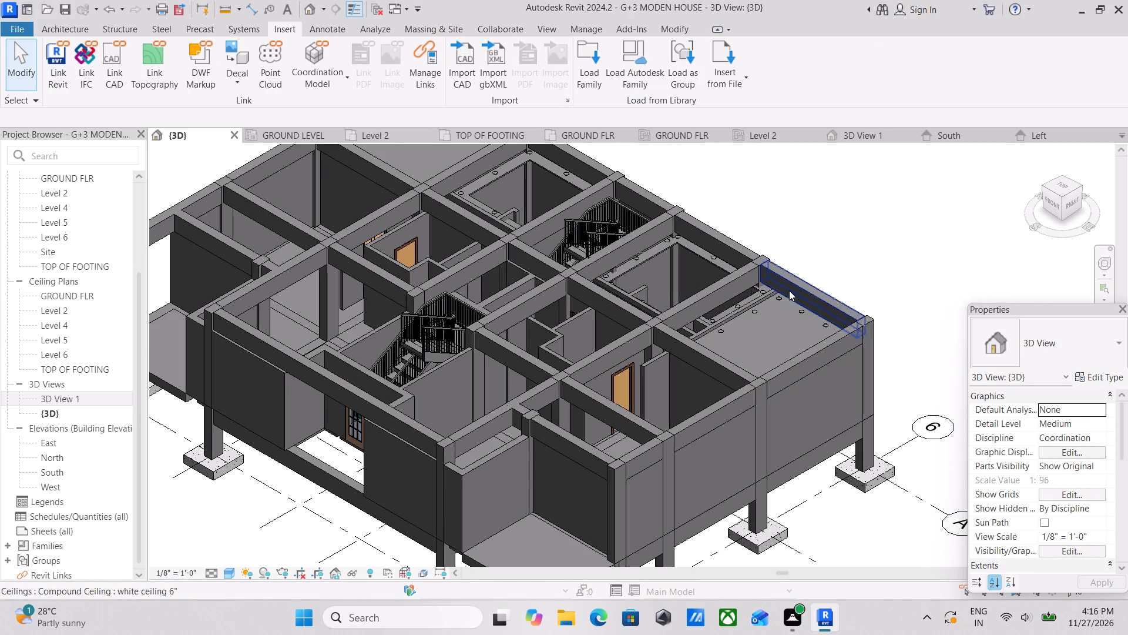
{"action": "scroll", "coordinate": [784, 286], "scroll_direction": "up", "scroll_amount": 3}
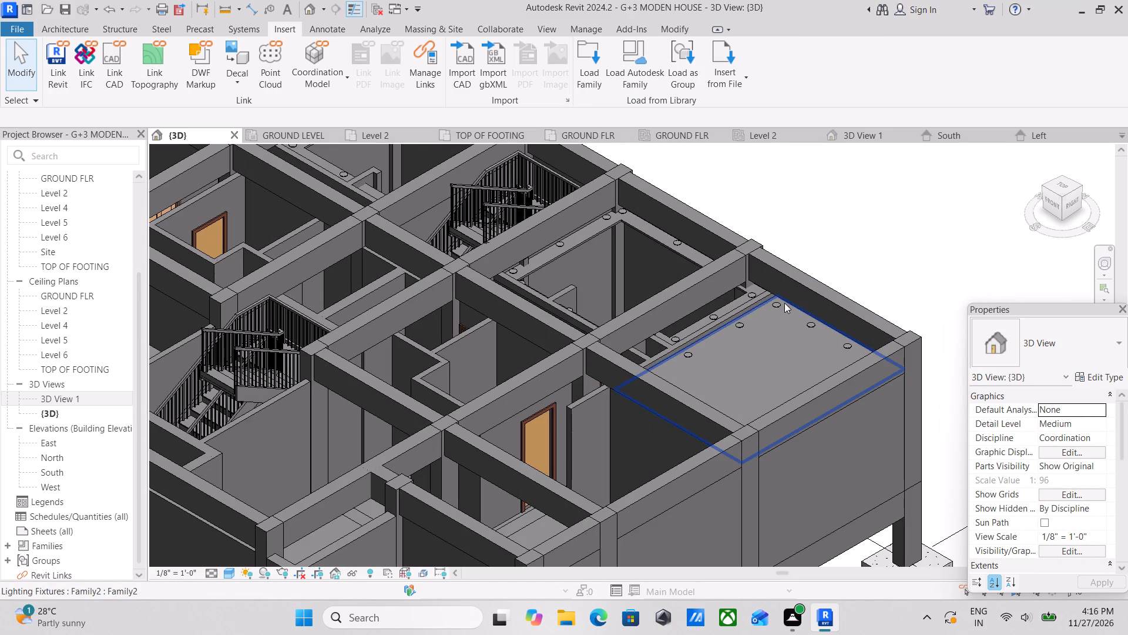
{"action": "left_click", "coordinate": [784, 303]}
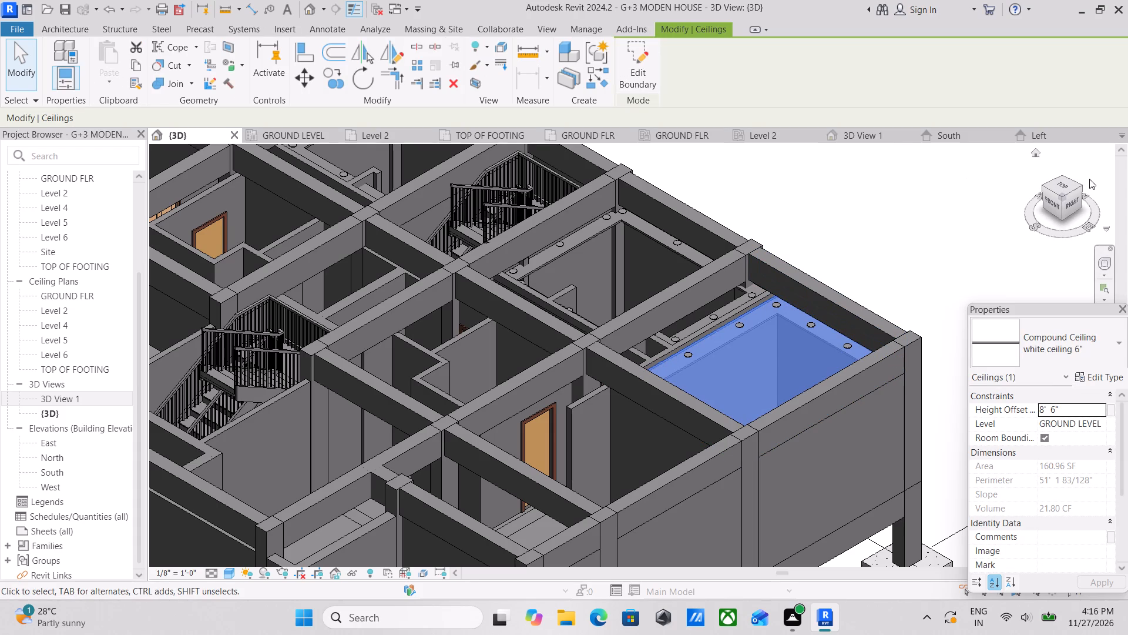
{"action": "left_click", "coordinate": [1060, 183]}
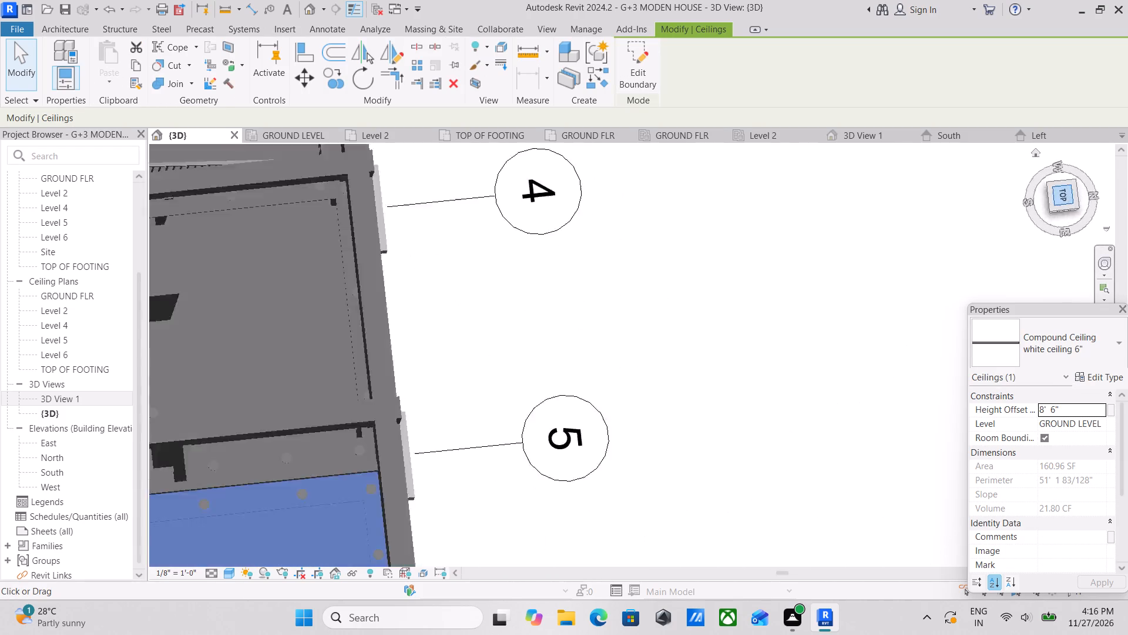
{"action": "scroll", "coordinate": [775, 372], "scroll_direction": "down", "scroll_amount": 2}
{"action": "middle_click_drag", "start_coordinate": [774, 372], "coordinate": [770, 480]}
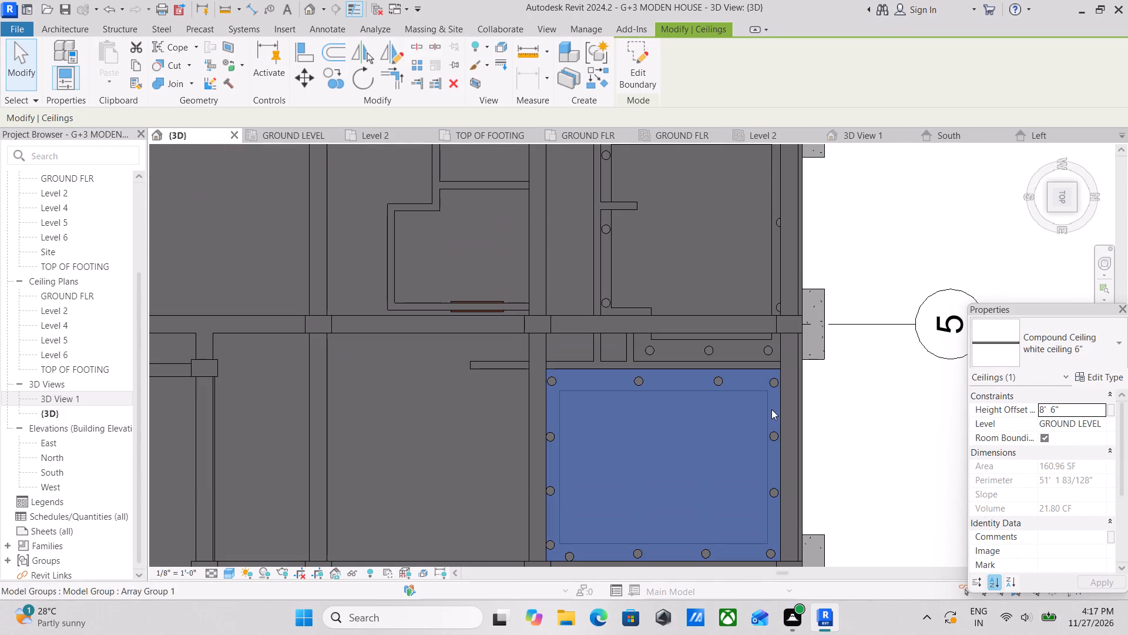
{"action": "middle_click_drag", "start_coordinate": [771, 408], "coordinate": [793, 376]}
{"action": "scroll", "coordinate": [767, 386], "scroll_direction": "down", "scroll_amount": 1}
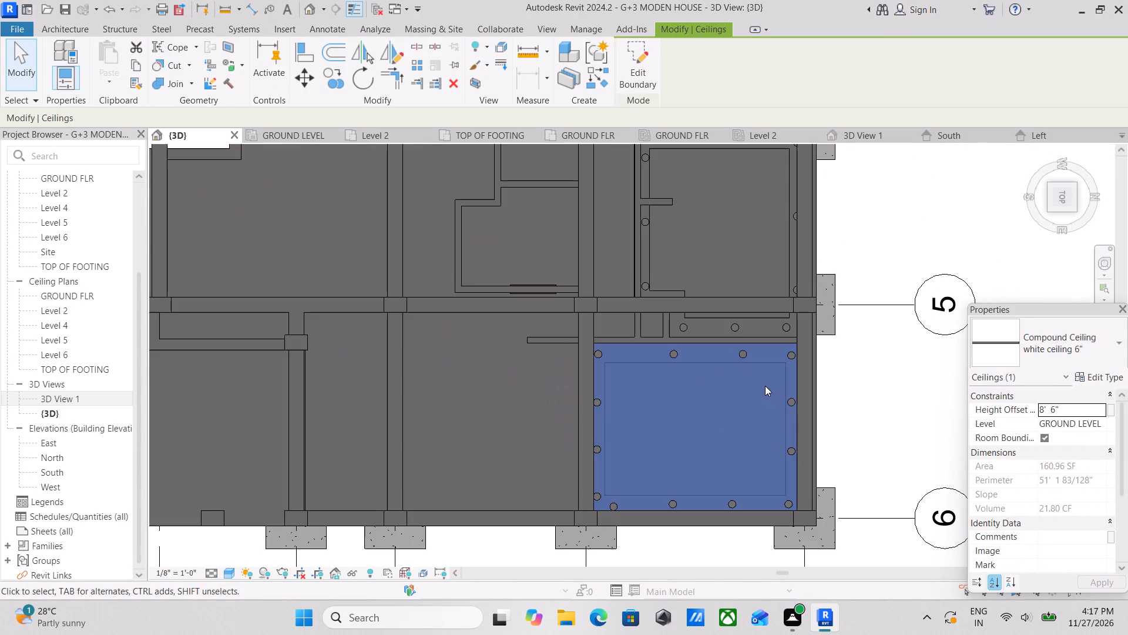
{"action": "type", "text": "CO"}
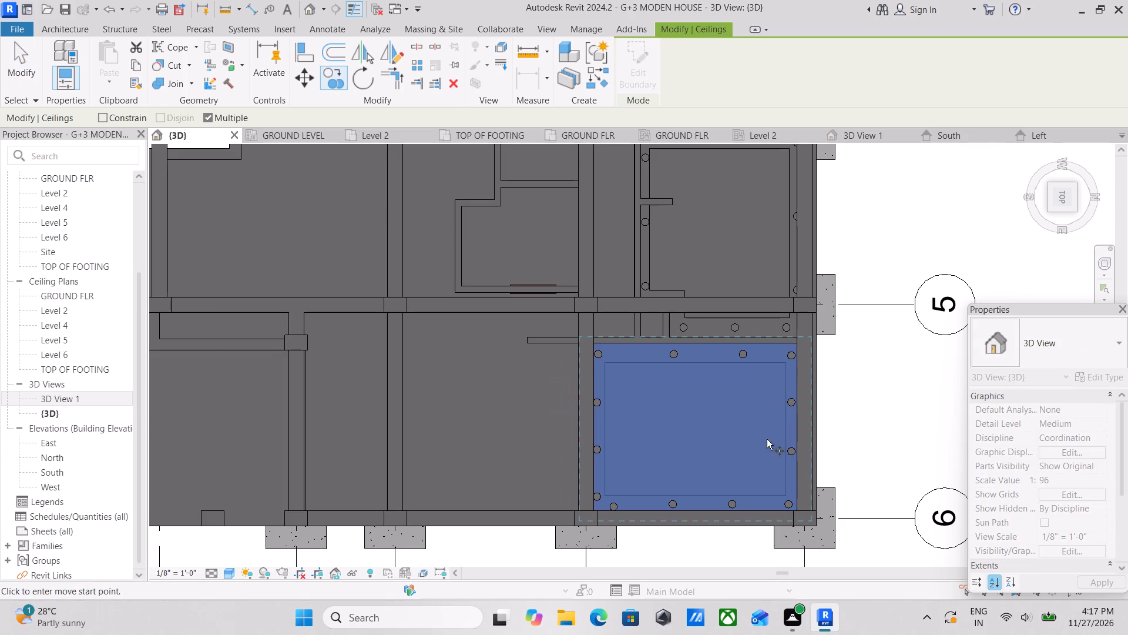
{"action": "left_click", "coordinate": [795, 513]}
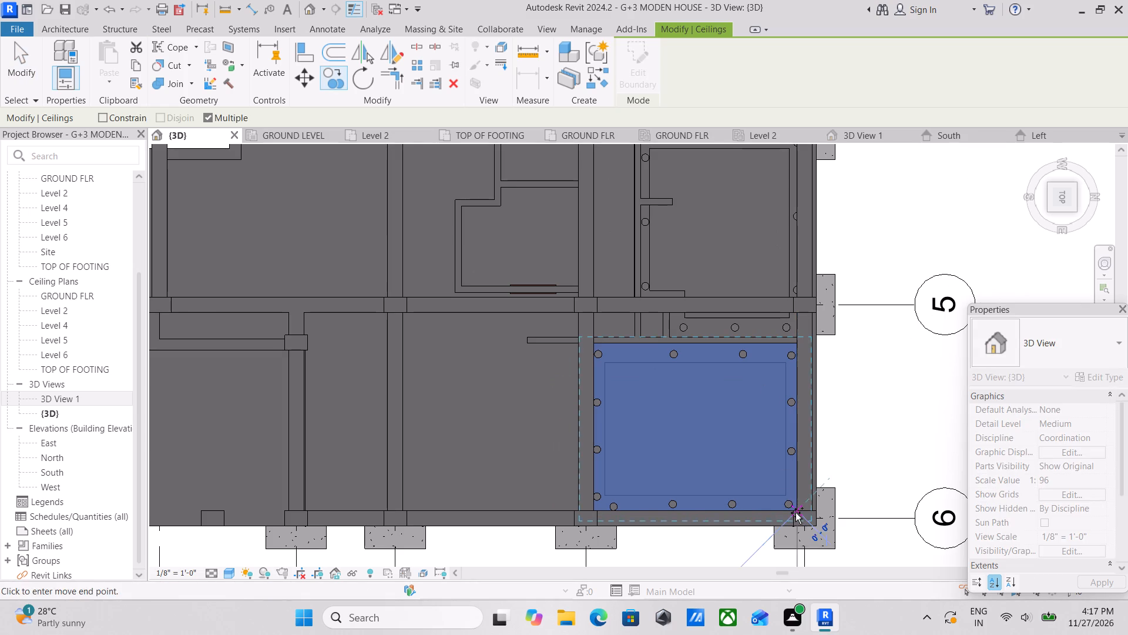
{"action": "middle_click_drag", "start_coordinate": [801, 353], "coordinate": [790, 476]}
{"action": "scroll", "coordinate": [790, 476], "scroll_direction": "up", "scroll_amount": 1}
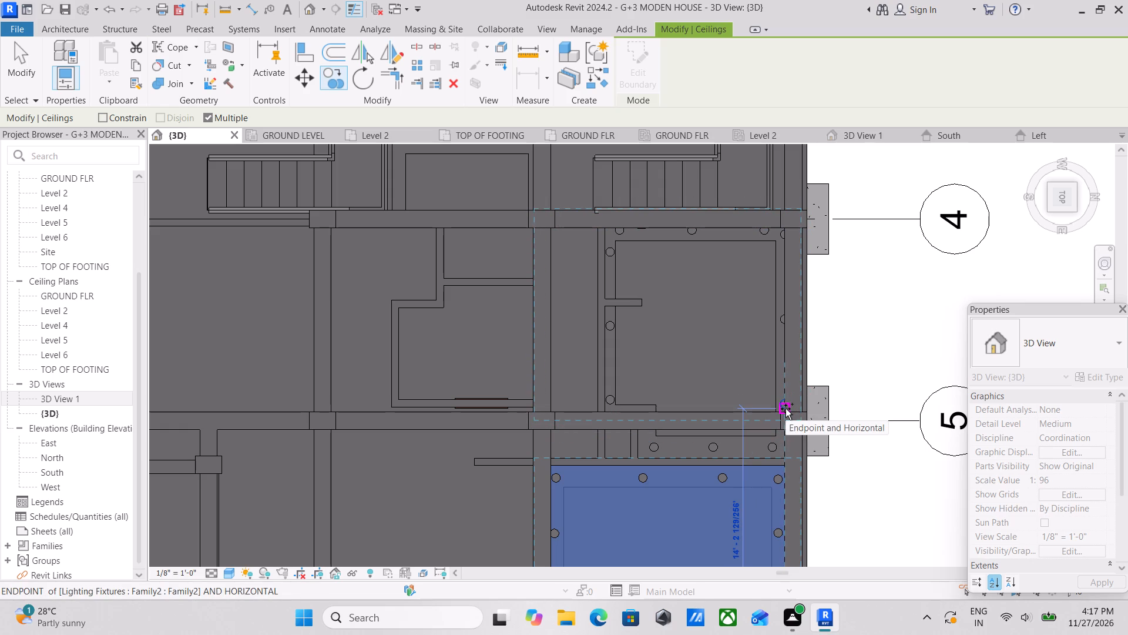
{"action": "left_click", "coordinate": [785, 409]}
{"action": "middle_click_drag", "start_coordinate": [785, 409], "coordinate": [788, 456]}
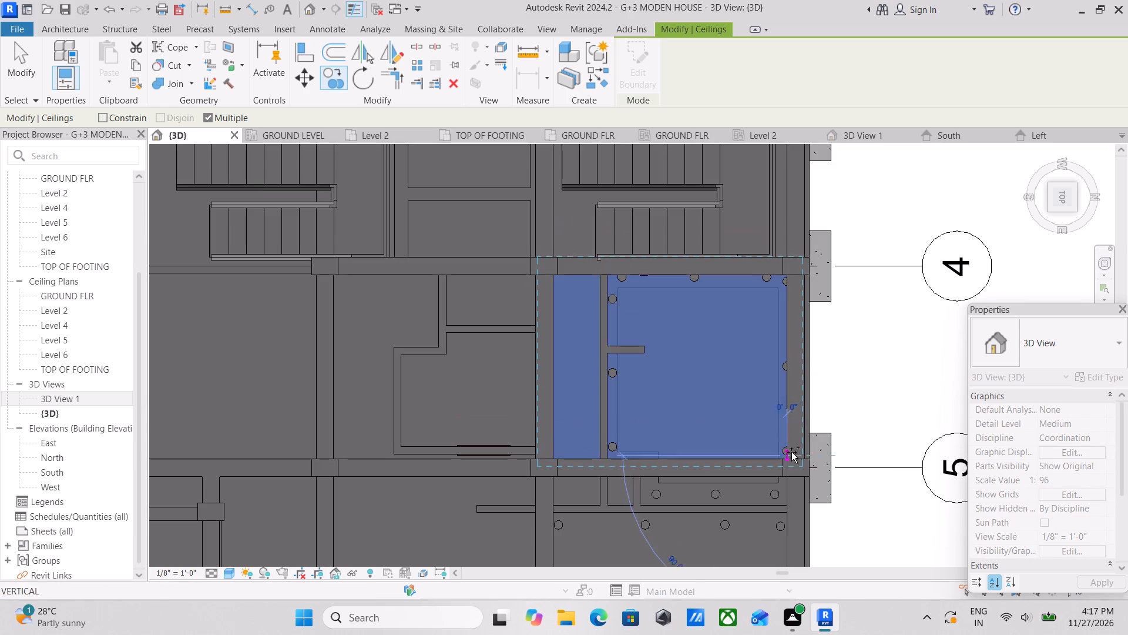
{"action": "key", "text": "Escape"}
{"action": "key", "text": "Escape"}
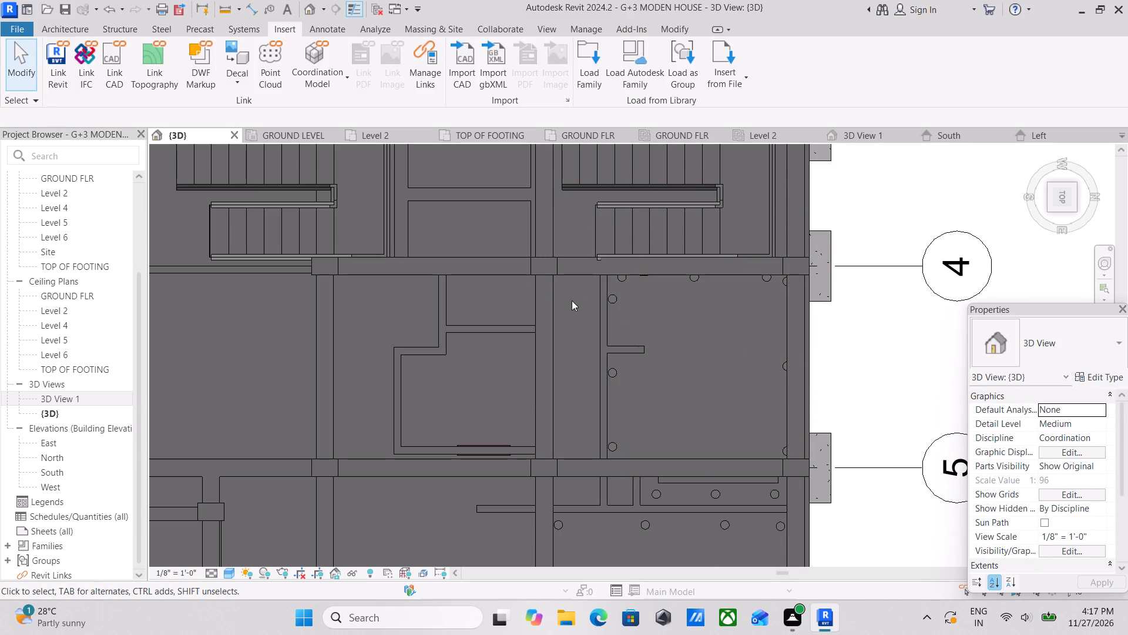
Examine from above how the copied ceiling meets the beams and interior walls between grids 4 and 5.
{"action": "scroll", "coordinate": [758, 341], "scroll_direction": "up", "scroll_amount": 3}
{"action": "scroll", "coordinate": [771, 292], "scroll_direction": "up", "scroll_amount": 1}
{"action": "middle_click_drag", "start_coordinate": [771, 293], "coordinate": [770, 335]}
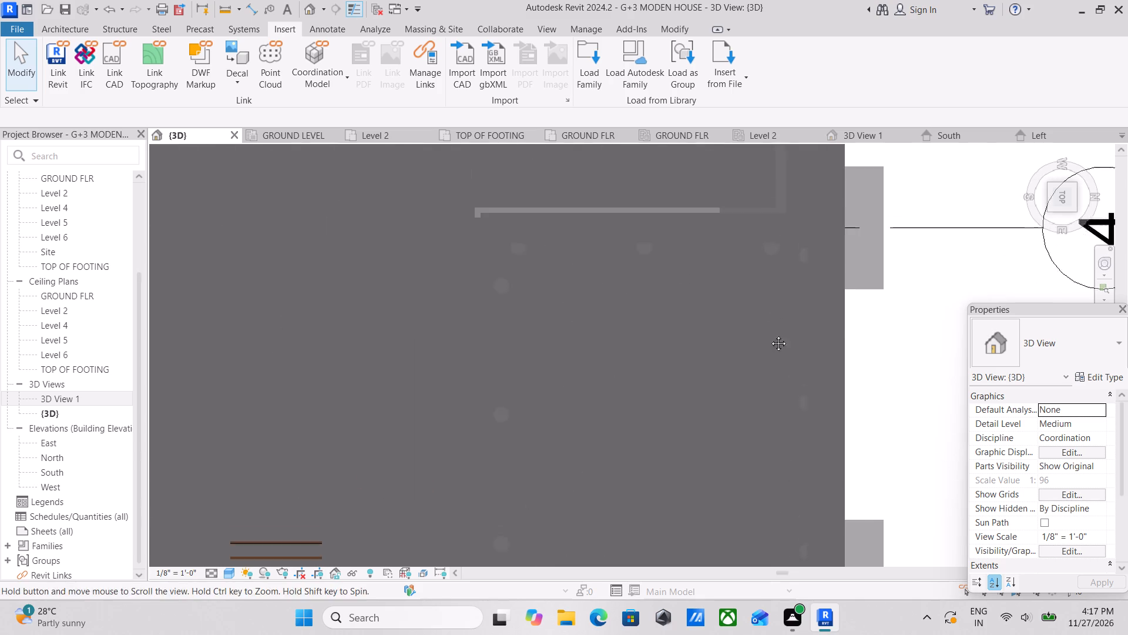
{"action": "middle_click_drag", "start_coordinate": [770, 335], "coordinate": [767, 362]}
{"action": "scroll", "coordinate": [816, 322], "scroll_direction": "up", "scroll_amount": 3}
{"action": "middle_click_drag", "start_coordinate": [564, 335], "coordinate": [855, 363]}
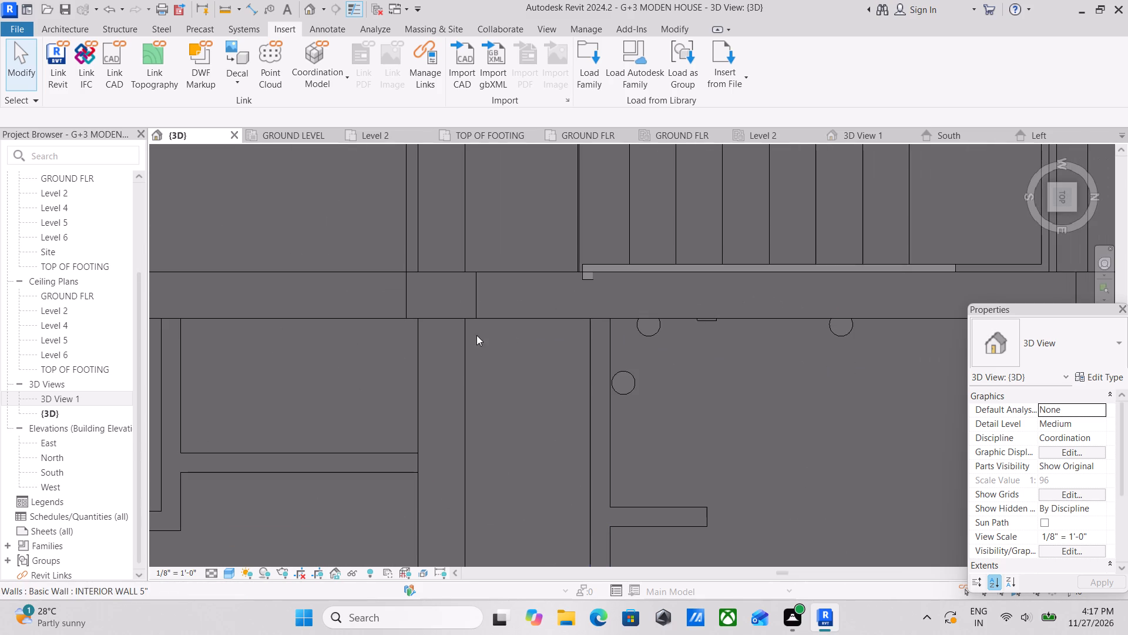
{"action": "left_click", "coordinate": [472, 325]}
{"action": "key", "text": "Escape"}
{"action": "scroll", "coordinate": [501, 329], "scroll_direction": "down", "scroll_amount": 5}
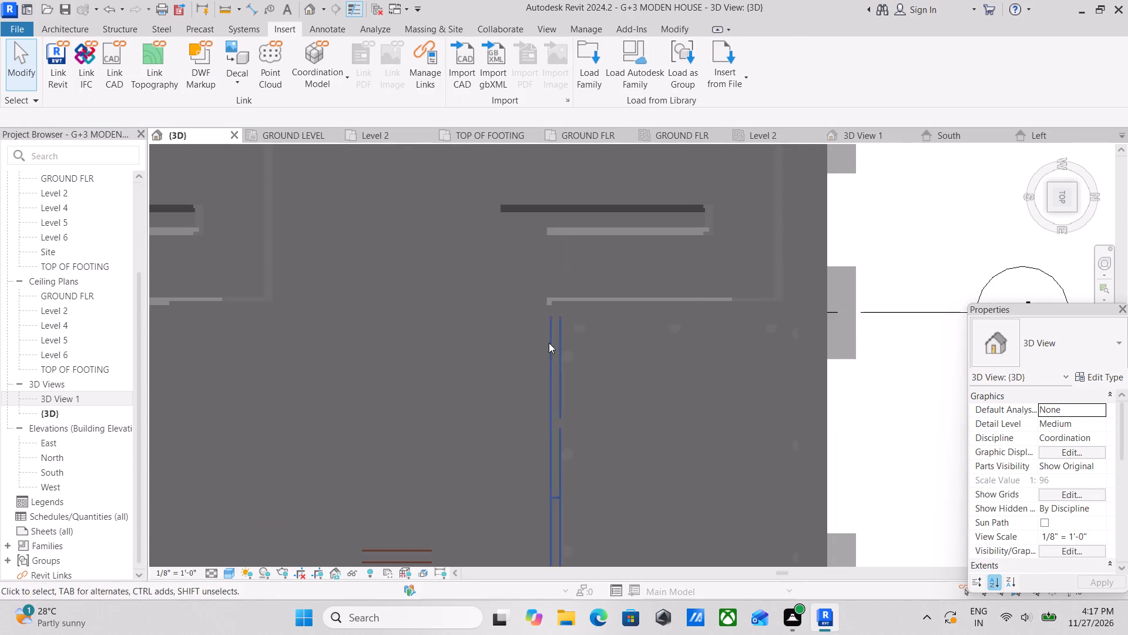
{"action": "middle_click_drag", "start_coordinate": [575, 366], "coordinate": [615, 341]}
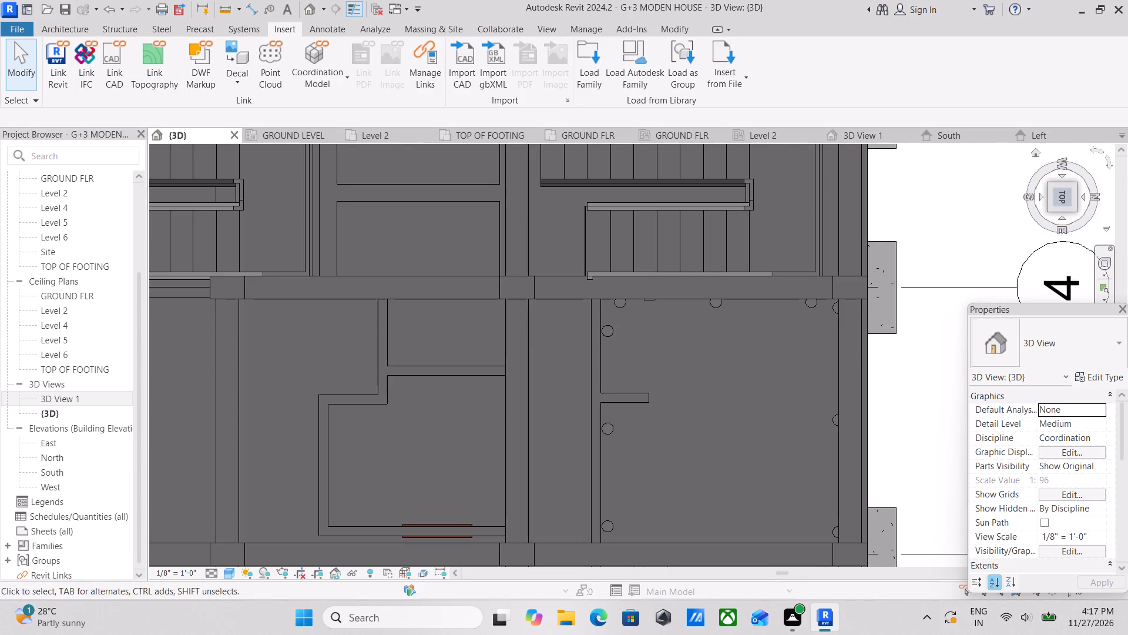
Open the boundary sketch of the copied white ceiling between grids 4 and 5 for editing, viewed from above.
{"action": "left_click", "coordinate": [1052, 212]}
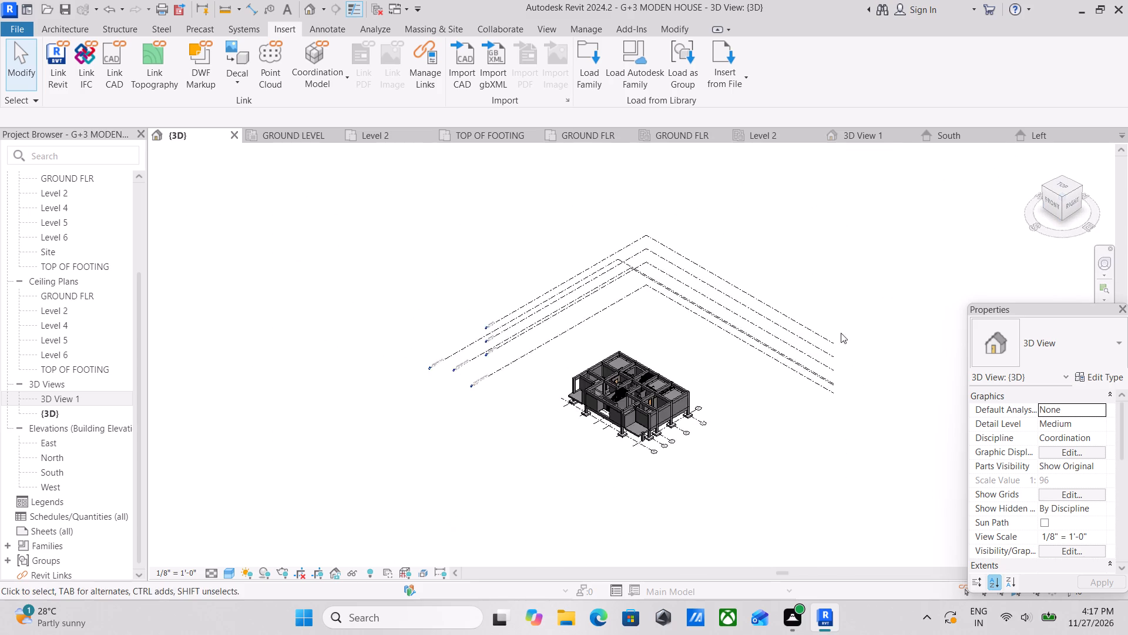
{"action": "scroll", "coordinate": [793, 343], "scroll_direction": "up", "scroll_amount": 5}
{"action": "middle_click_drag", "start_coordinate": [647, 392], "coordinate": [706, 380]}
{"action": "scroll", "coordinate": [629, 405], "scroll_direction": "up", "scroll_amount": 9}
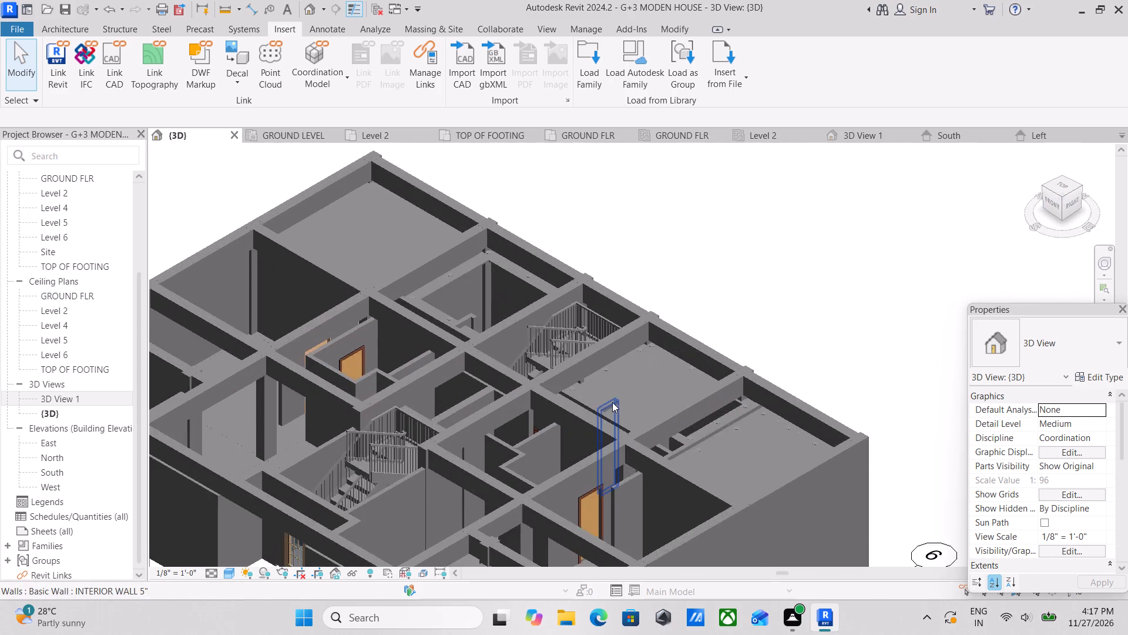
{"action": "scroll", "coordinate": [612, 402], "scroll_direction": "up", "scroll_amount": 5}
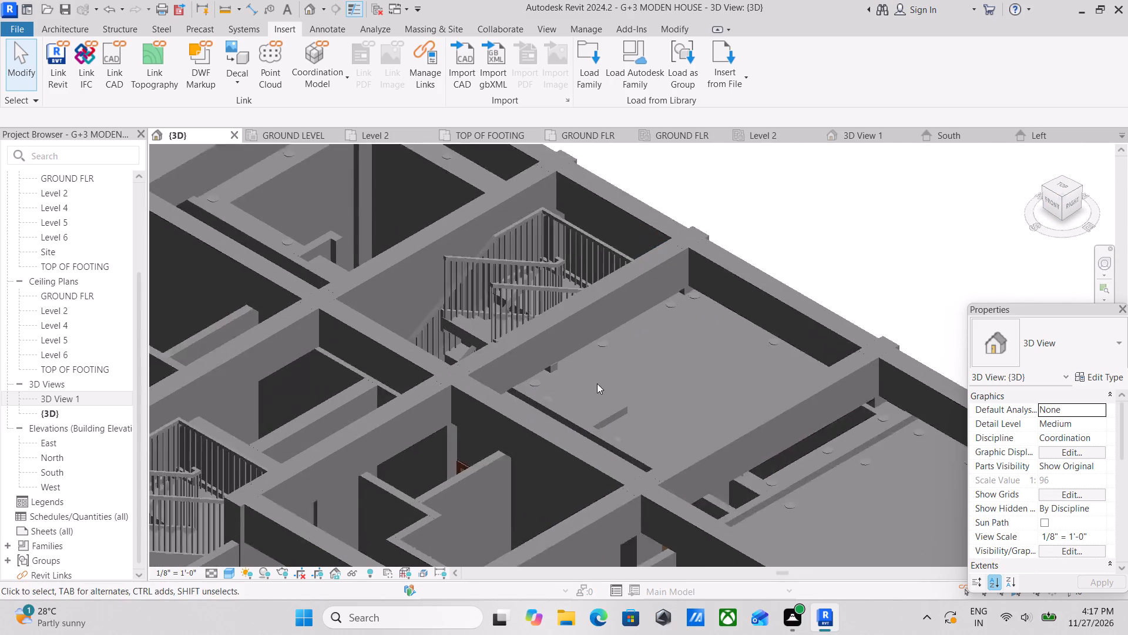
{"action": "scroll", "coordinate": [597, 383], "scroll_direction": "up", "scroll_amount": 2}
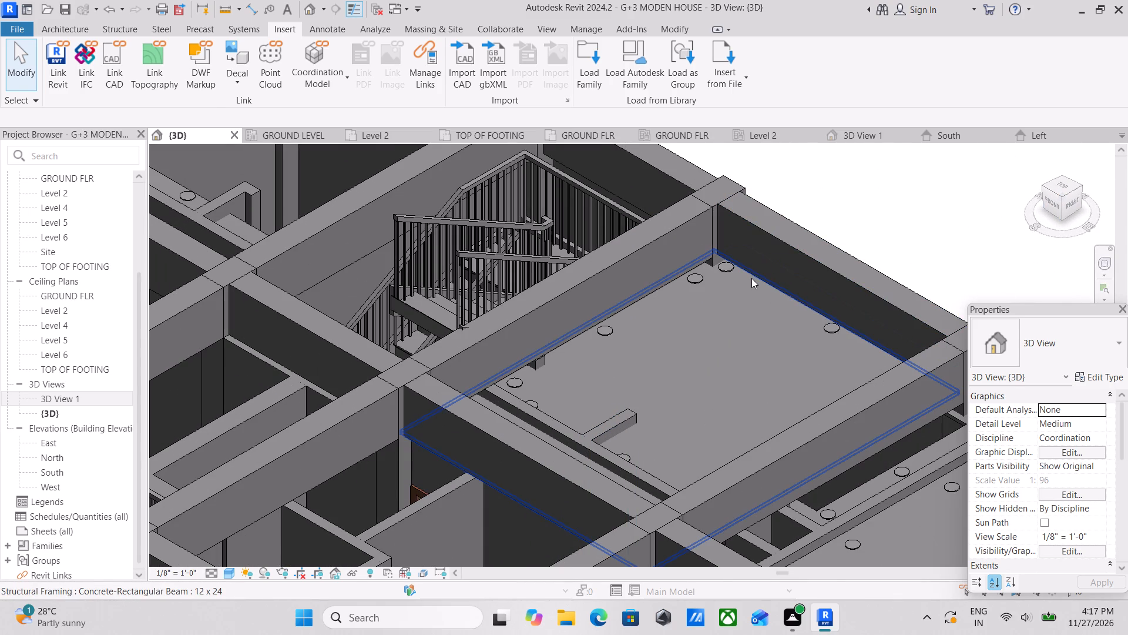
{"action": "left_click", "coordinate": [751, 278]}
{"action": "scroll", "coordinate": [751, 278], "scroll_direction": "down", "scroll_amount": 3}
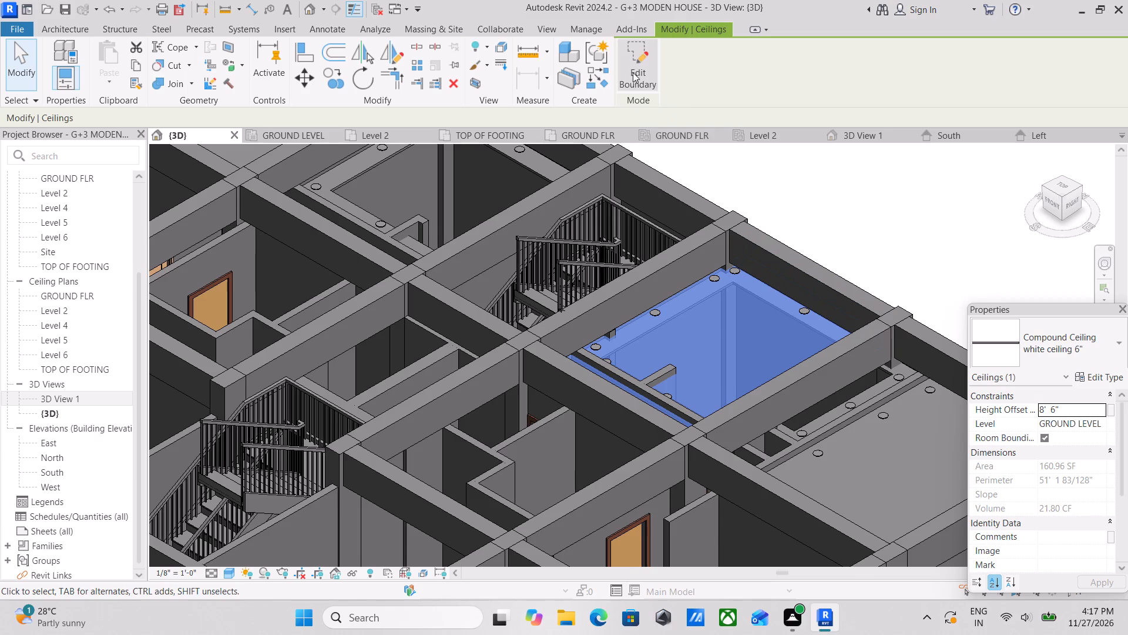
{"action": "left_click", "coordinate": [633, 71]}
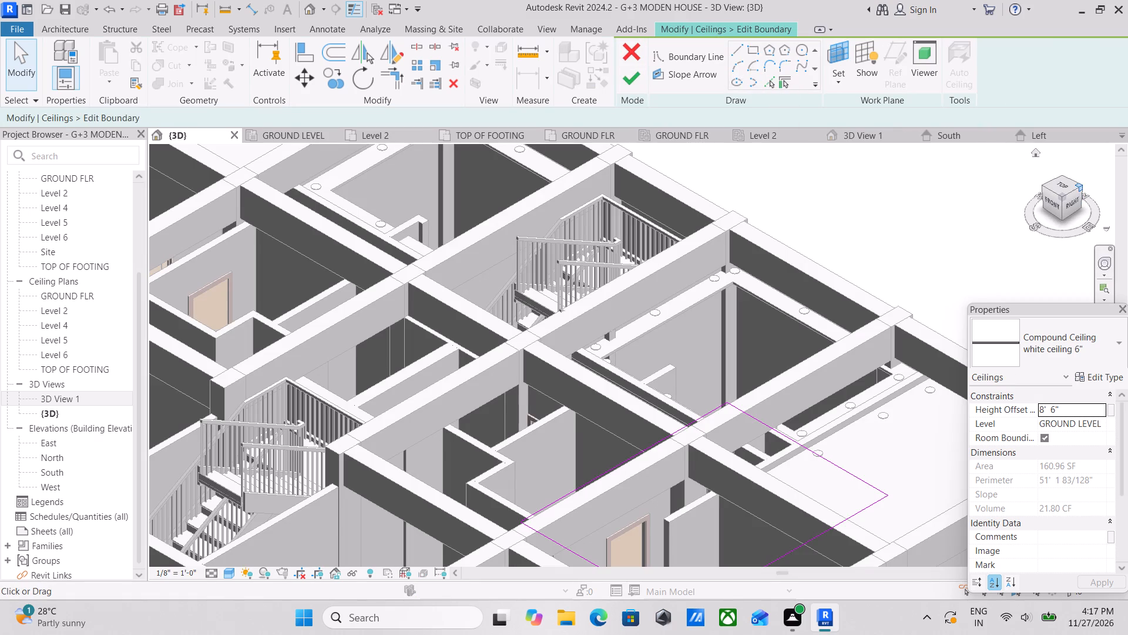
{"action": "left_click", "coordinate": [1067, 188]}
{"action": "scroll", "coordinate": [638, 389], "scroll_direction": "up", "scroll_amount": 4}
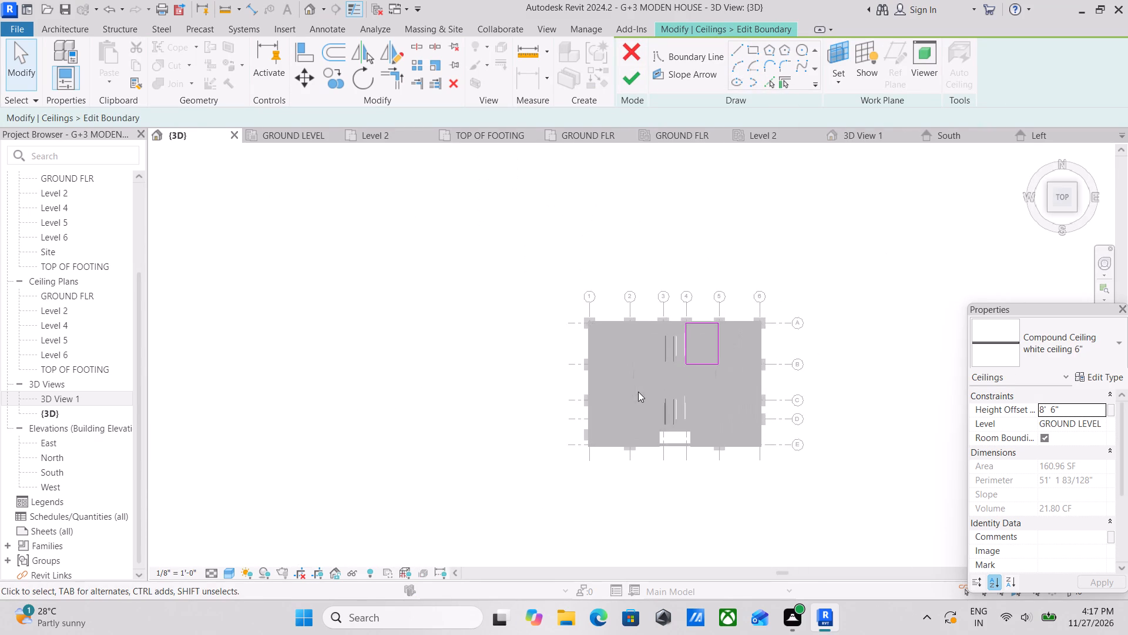
{"action": "scroll", "coordinate": [674, 379], "scroll_direction": "up", "scroll_amount": 16}
{"action": "middle_click_drag", "start_coordinate": [686, 372], "coordinate": [675, 430]}
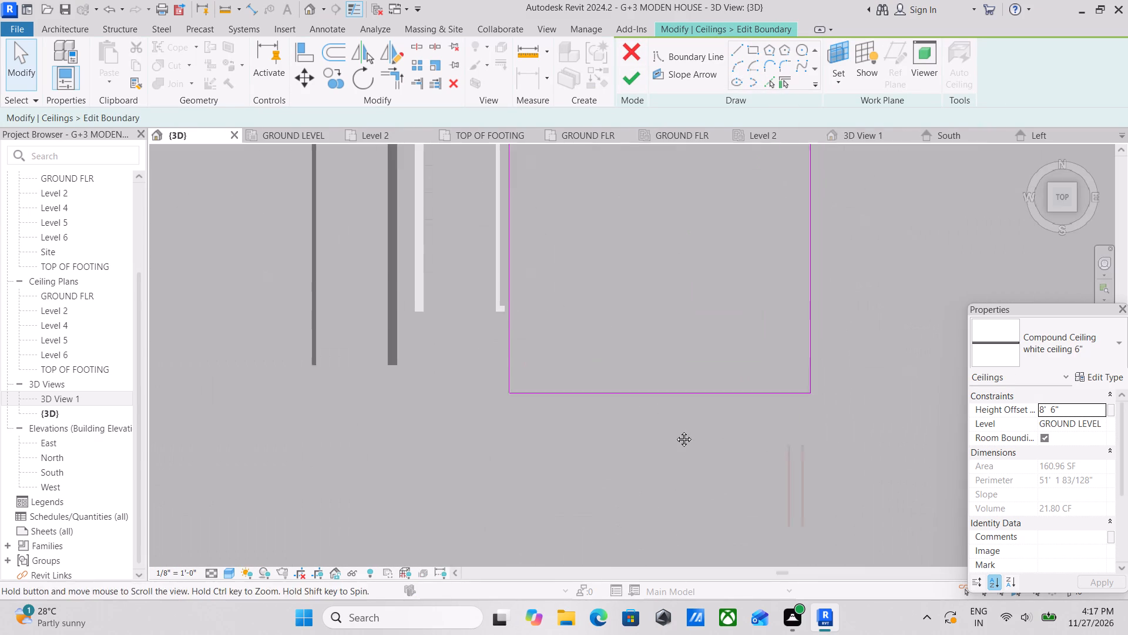
{"action": "middle_click_drag", "start_coordinate": [675, 430], "coordinate": [675, 435]}
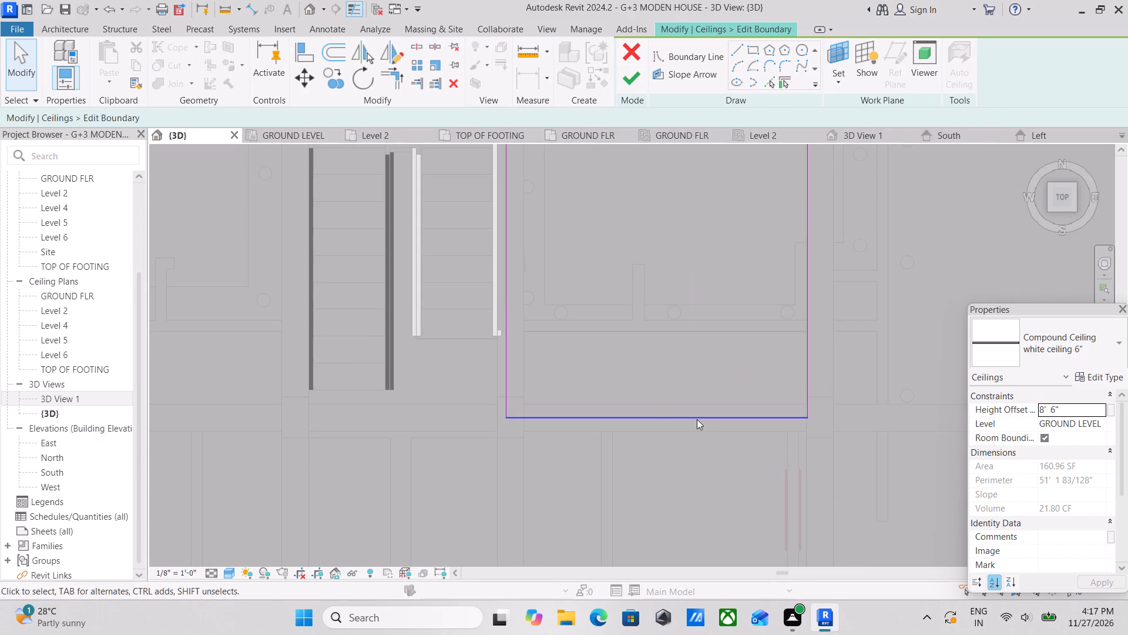